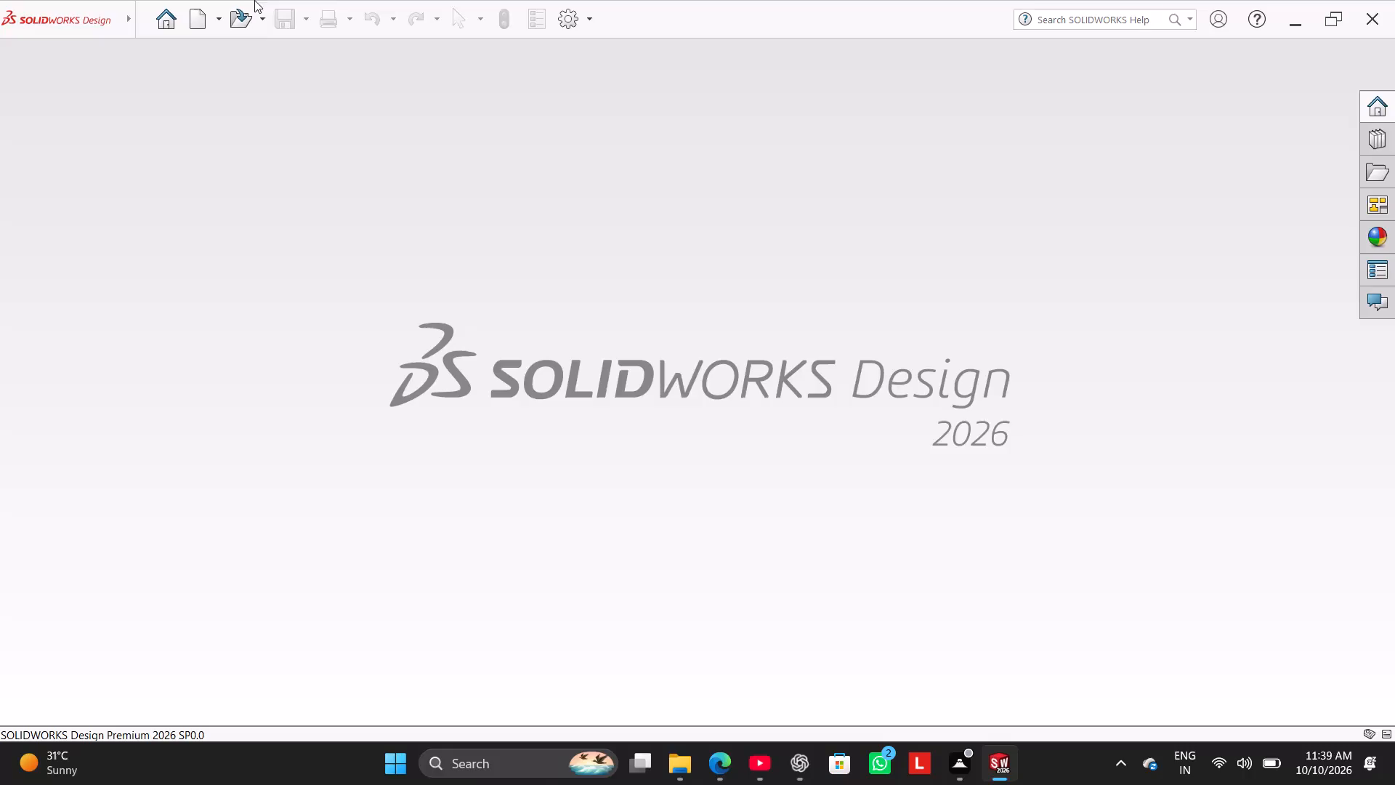
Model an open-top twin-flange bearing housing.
Create a new part document.
click(195, 16)
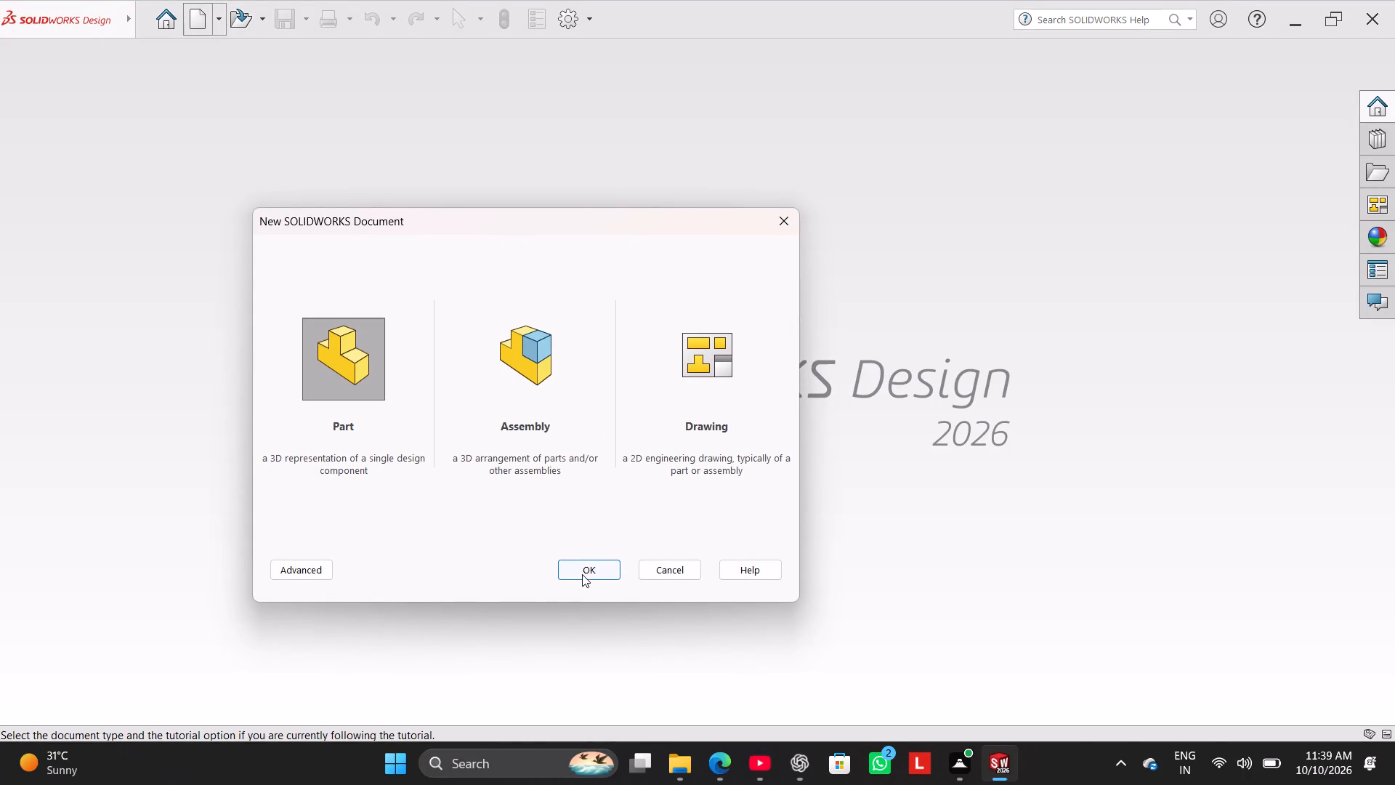
click(582, 573)
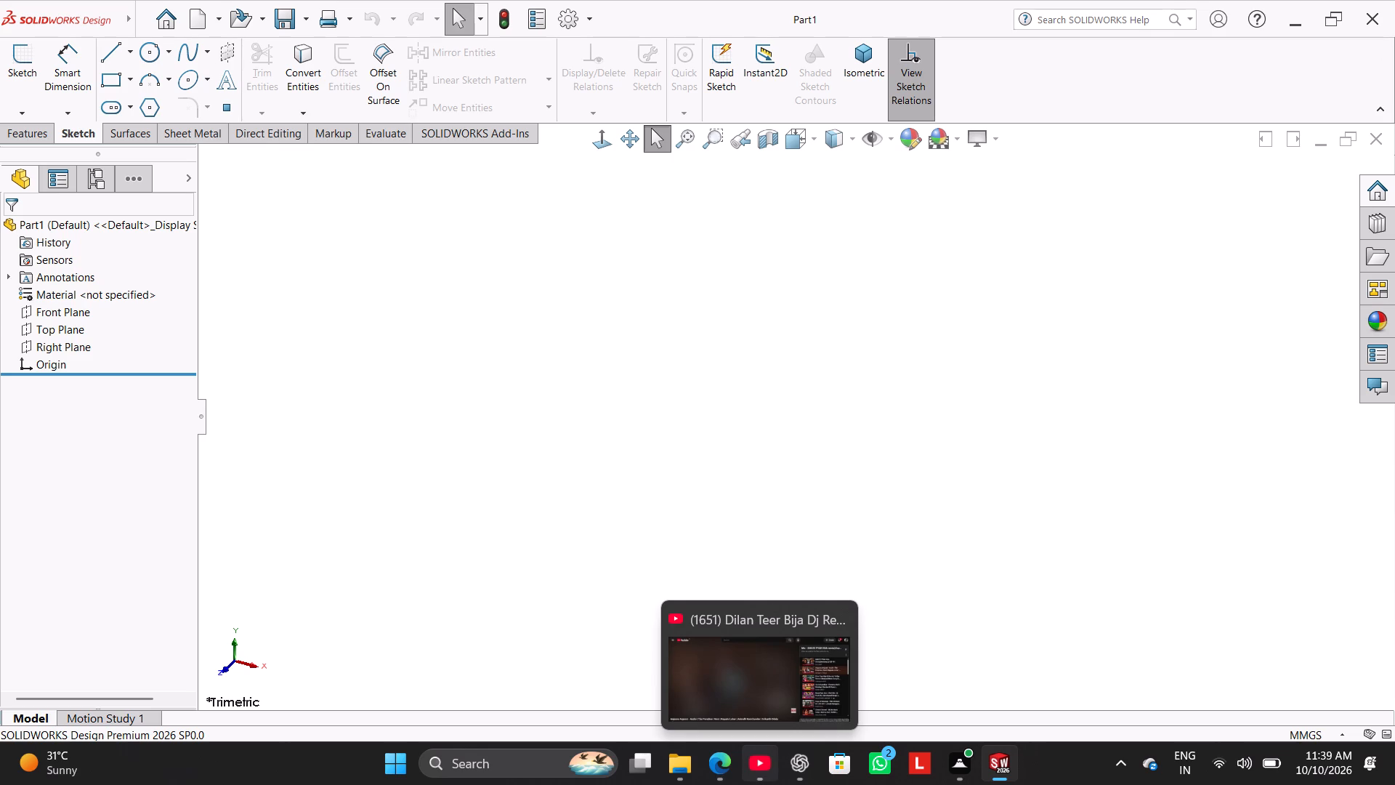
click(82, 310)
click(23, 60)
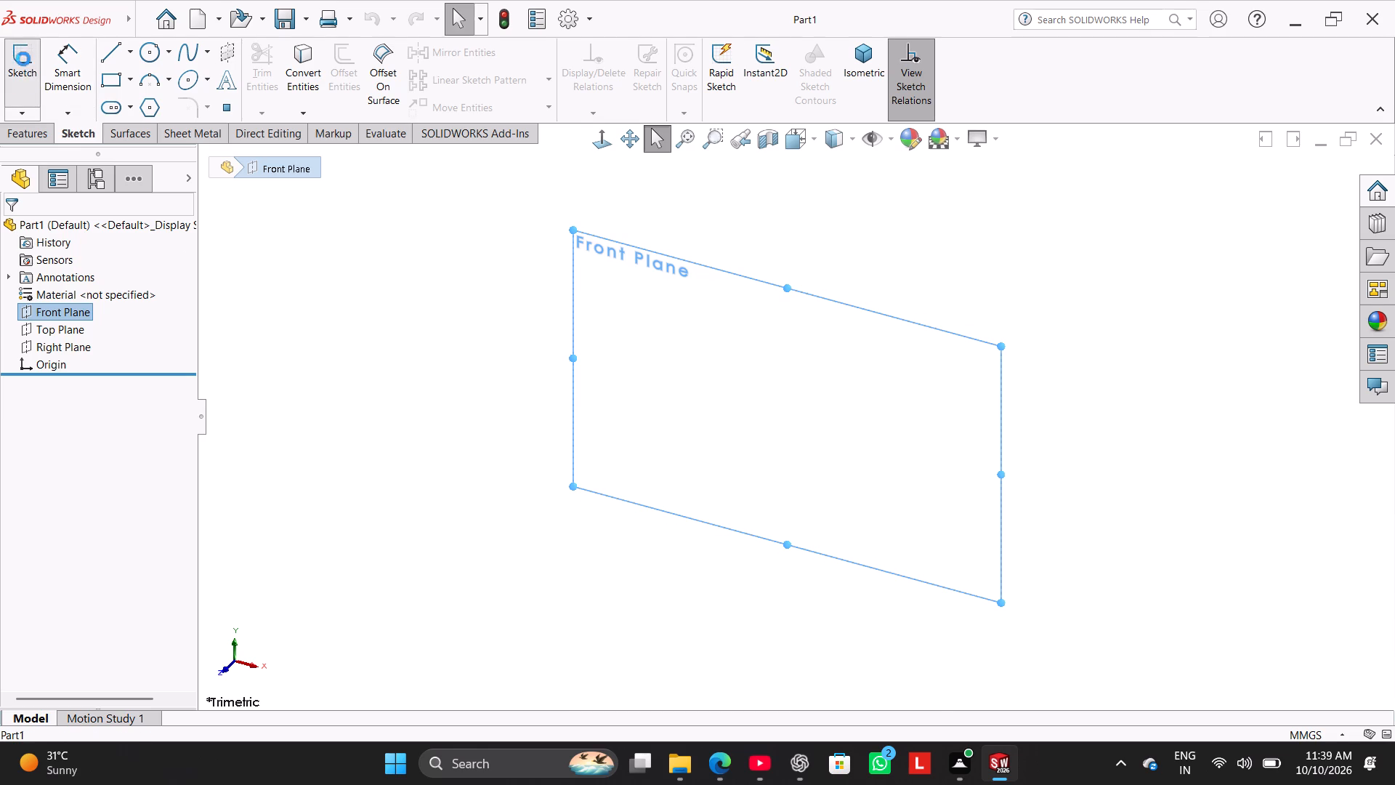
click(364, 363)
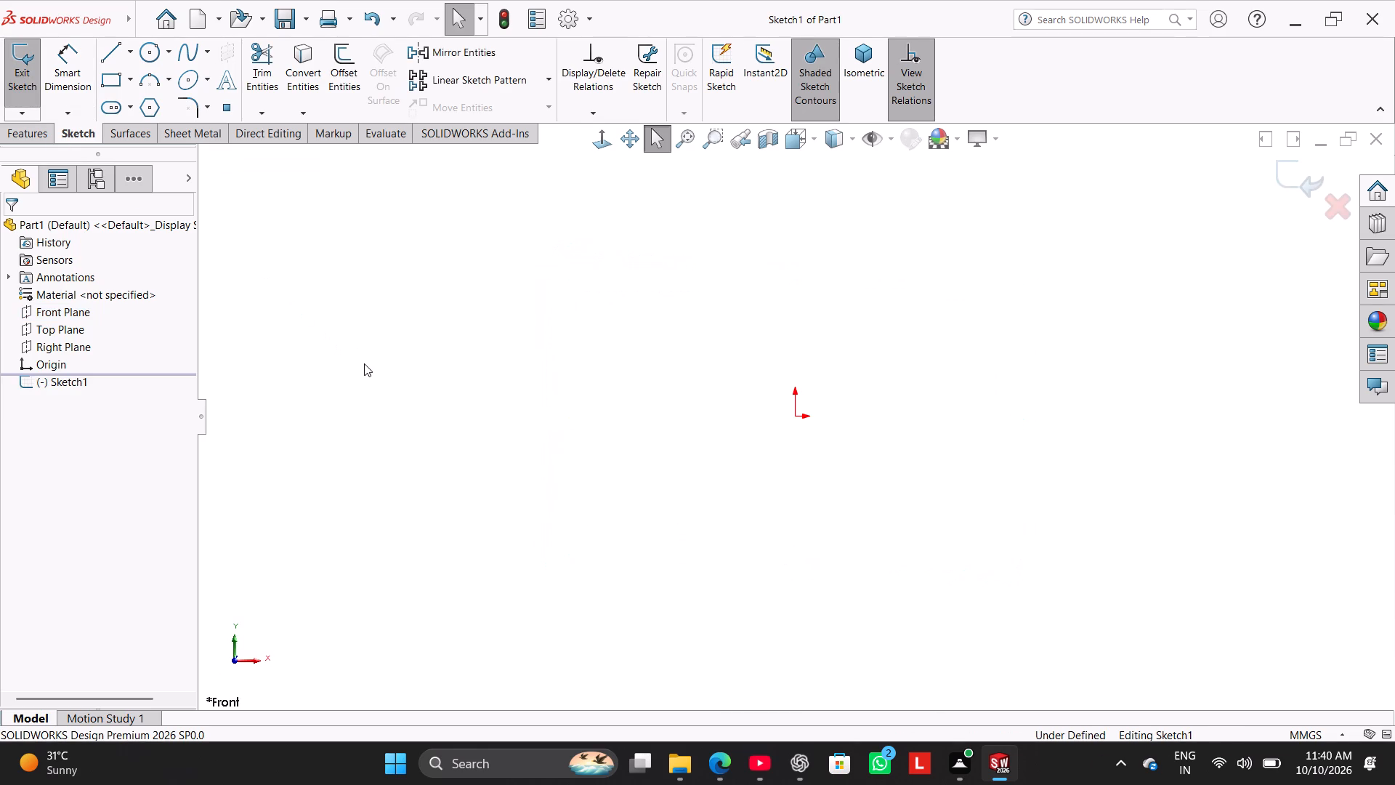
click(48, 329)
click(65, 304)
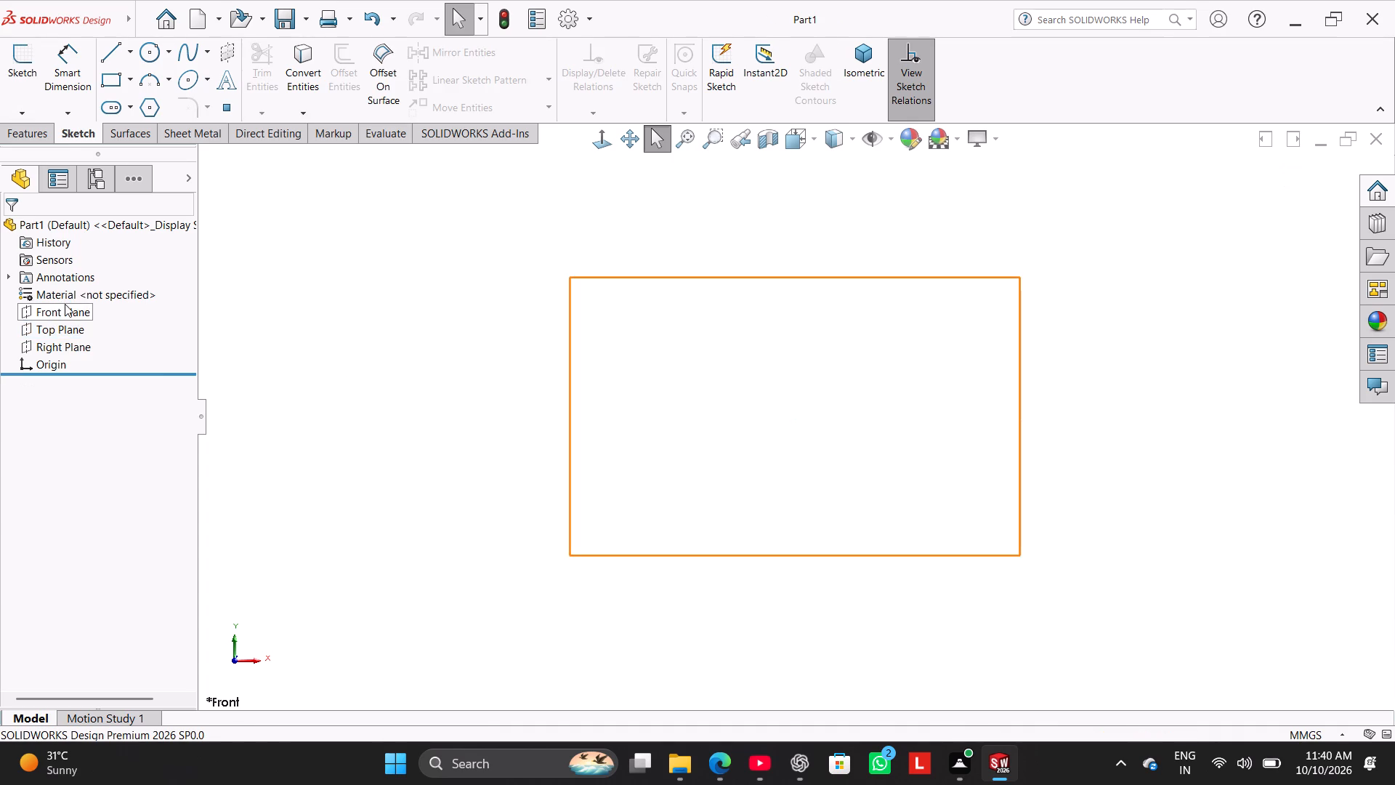
Switch to the isometric view and start a new sketch on the Top Plane.
right_drag(409, 470, 549, 377)
right_drag(403, 443, 715, 215)
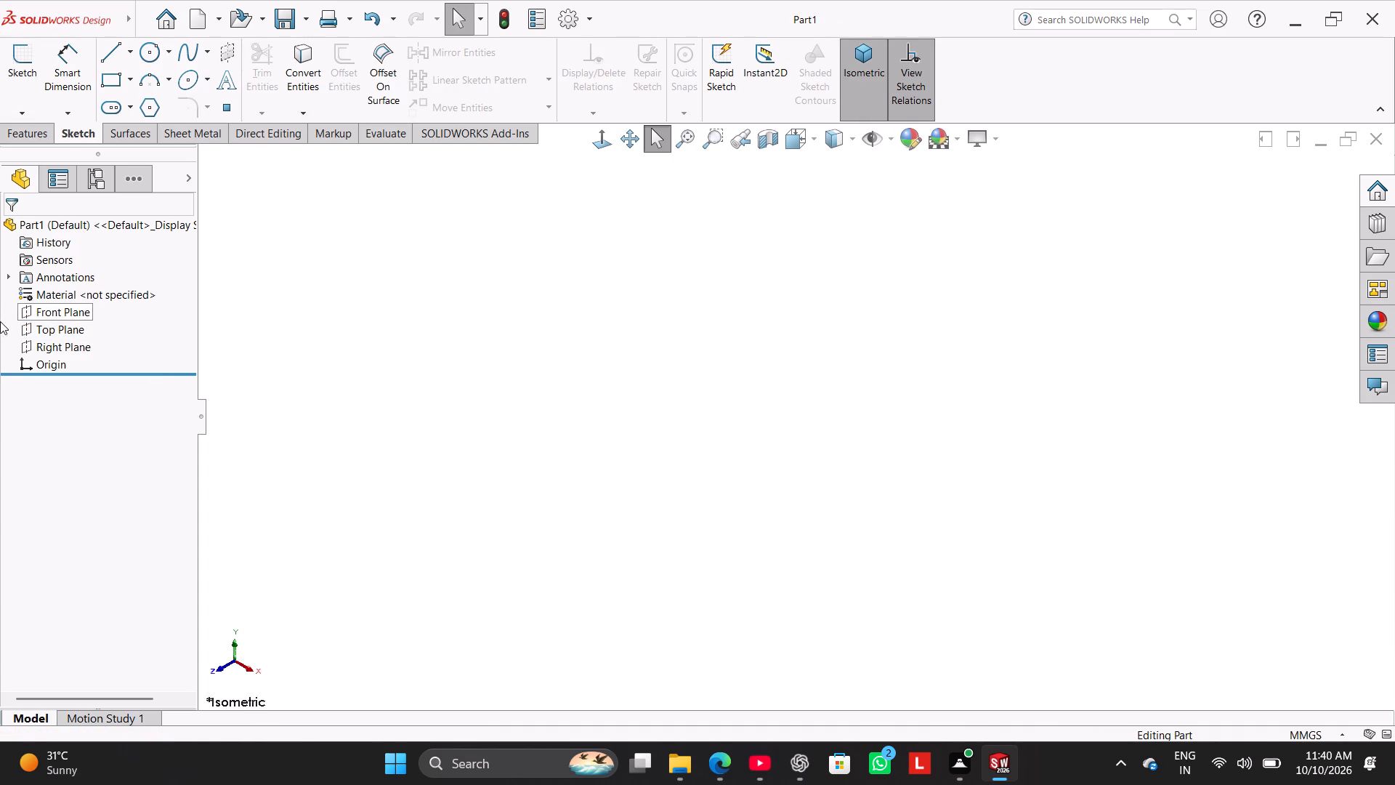
click(47, 326)
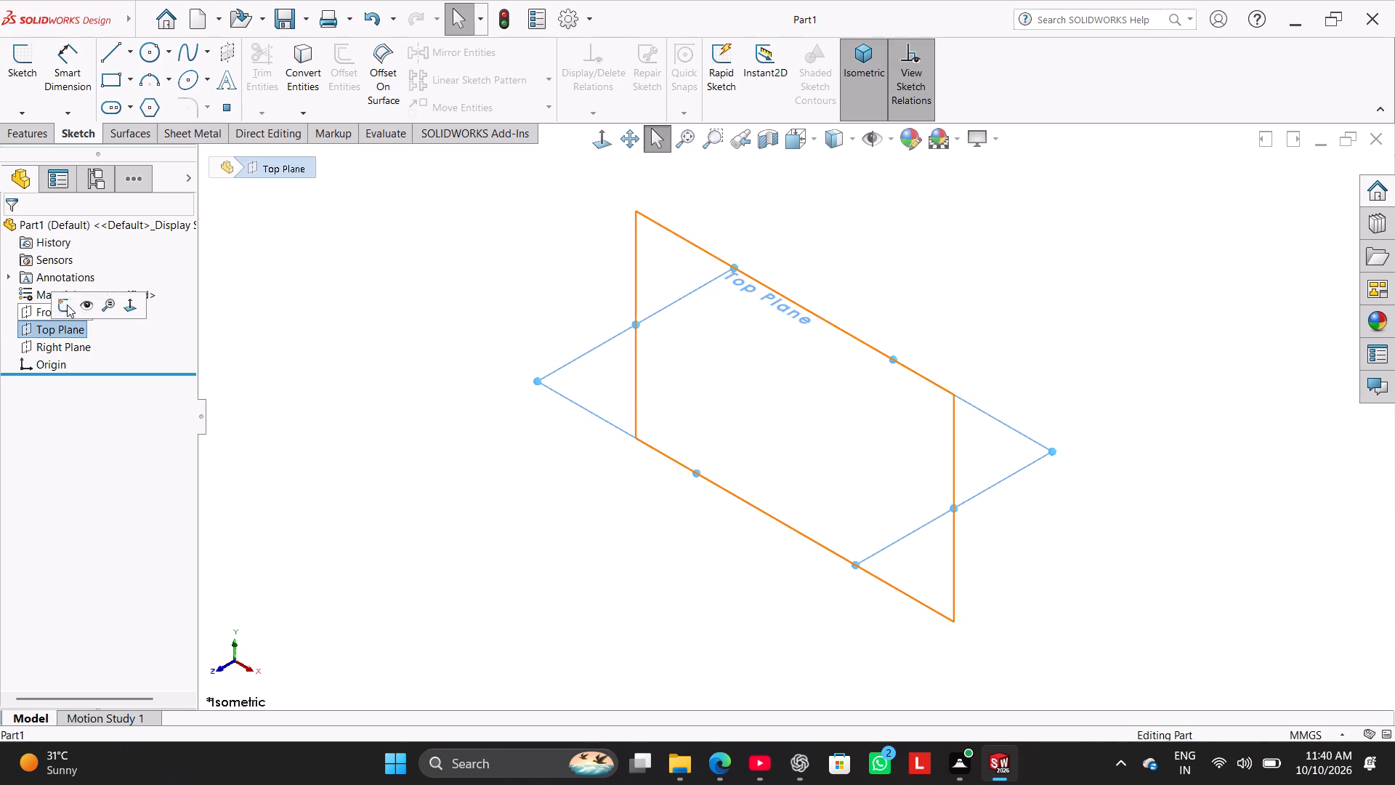
click(67, 302)
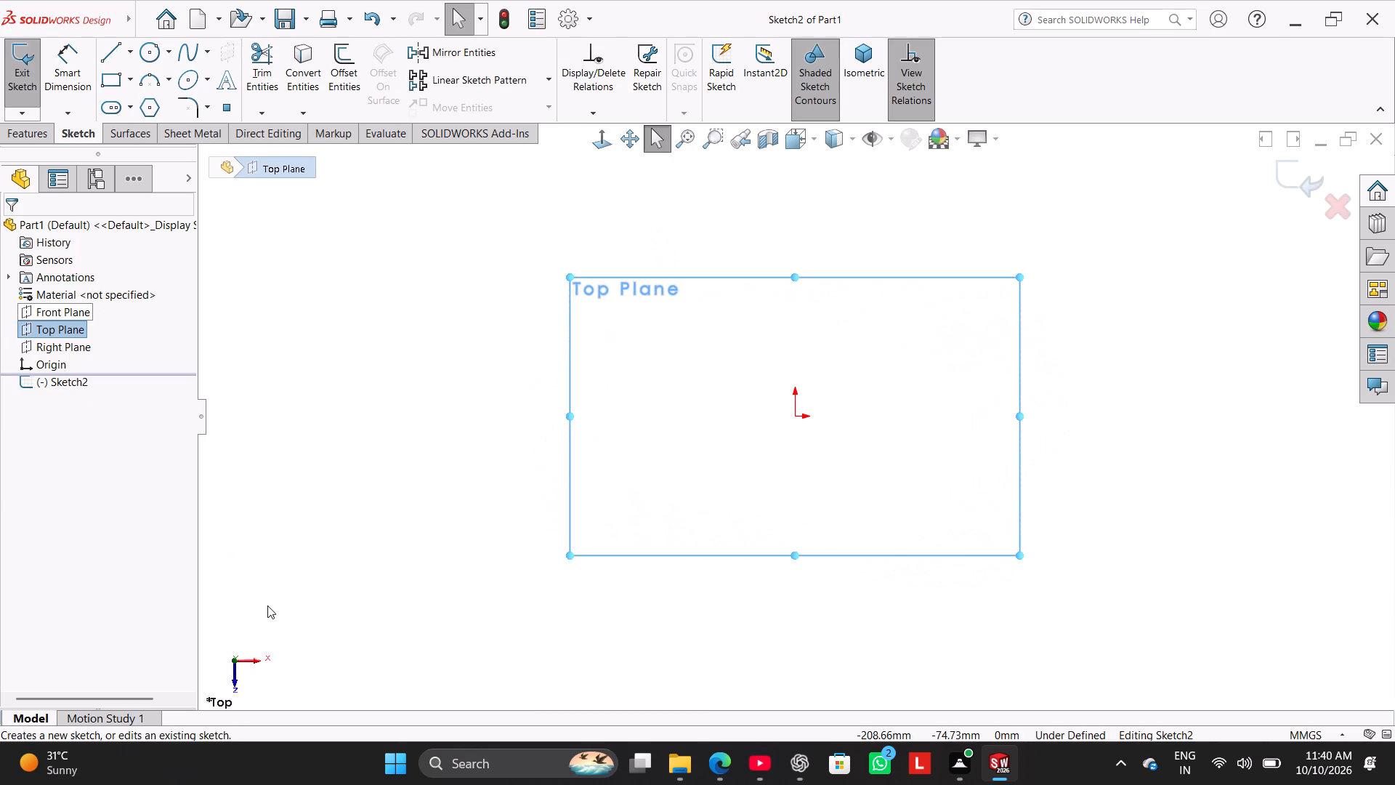
right_click(267, 605)
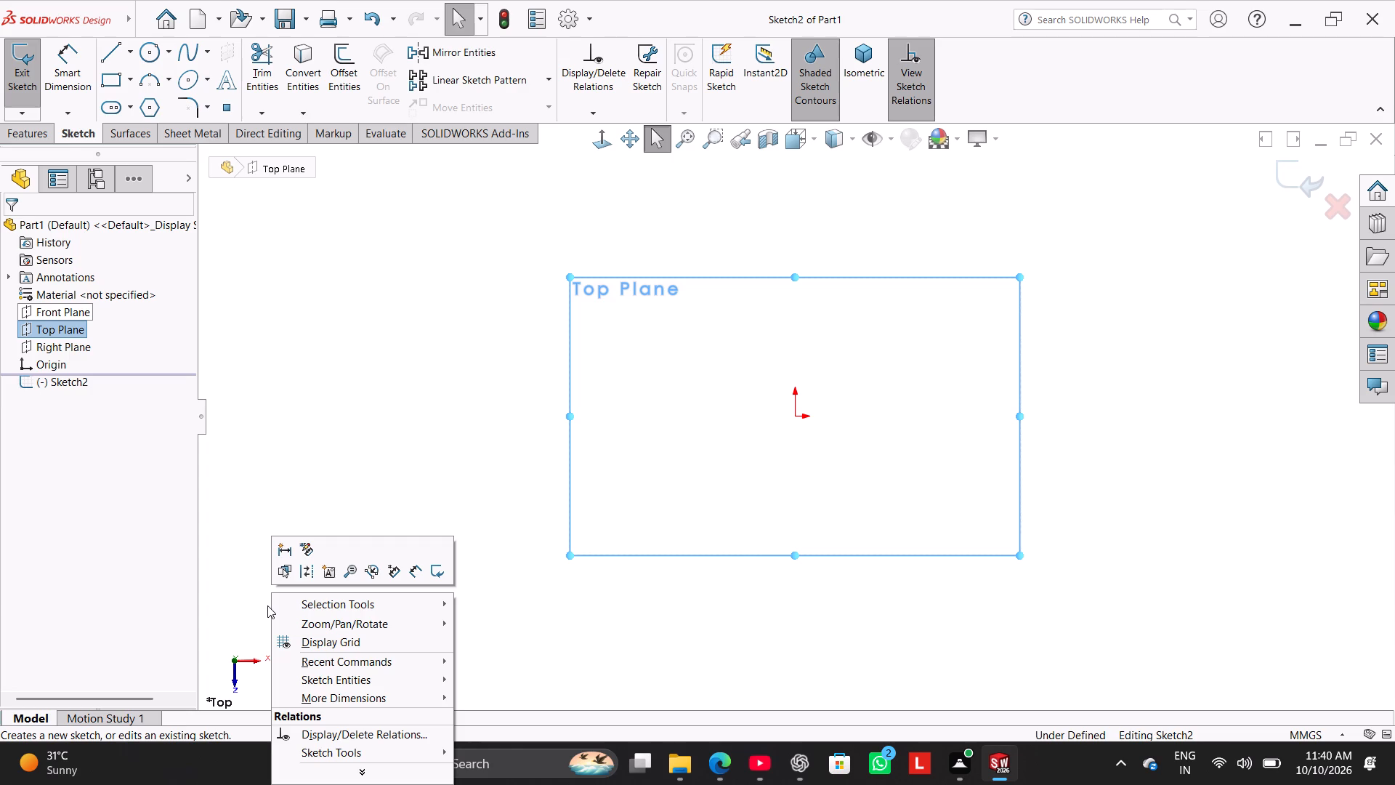
click(471, 358)
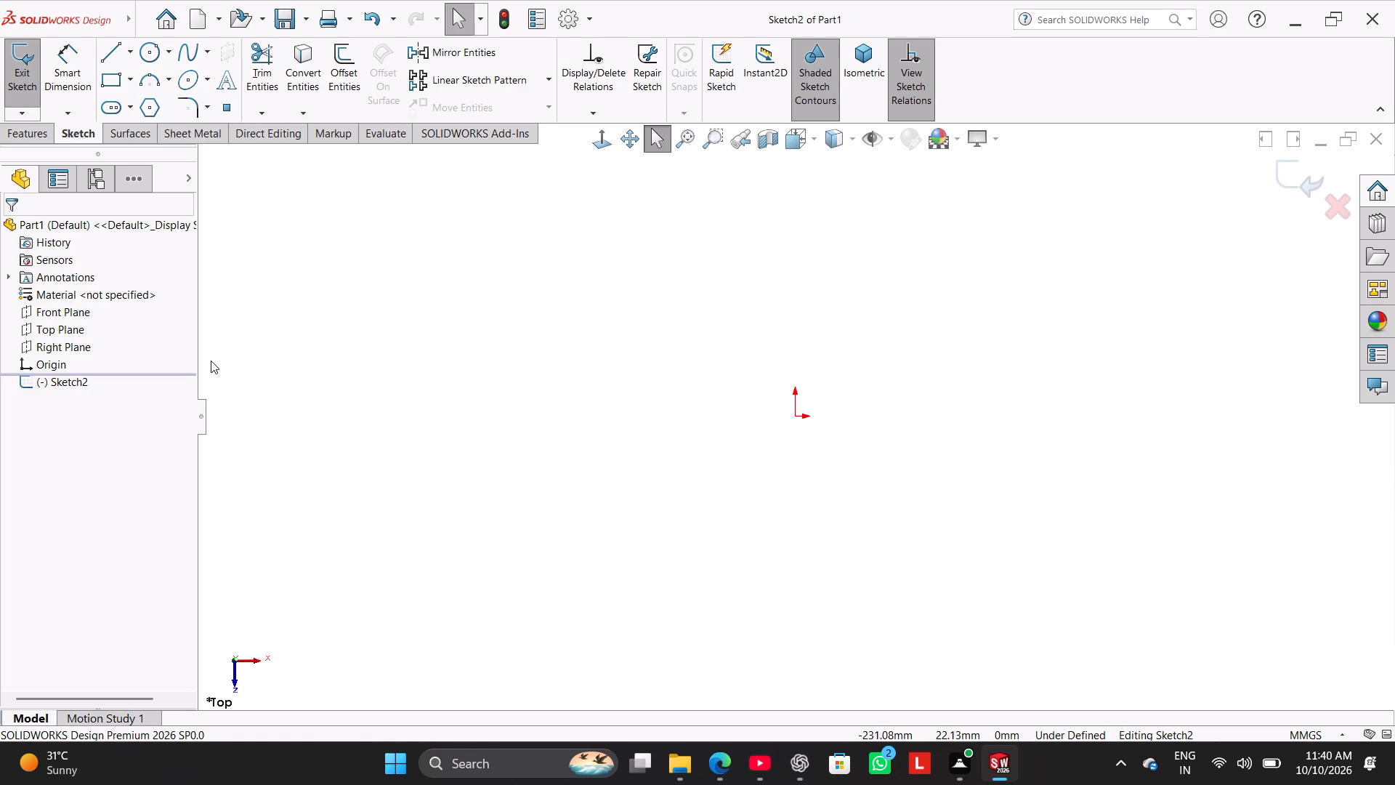
Sketch a center rectangle about 322 mm wide, centred on the origin.
click(132, 80)
click(150, 121)
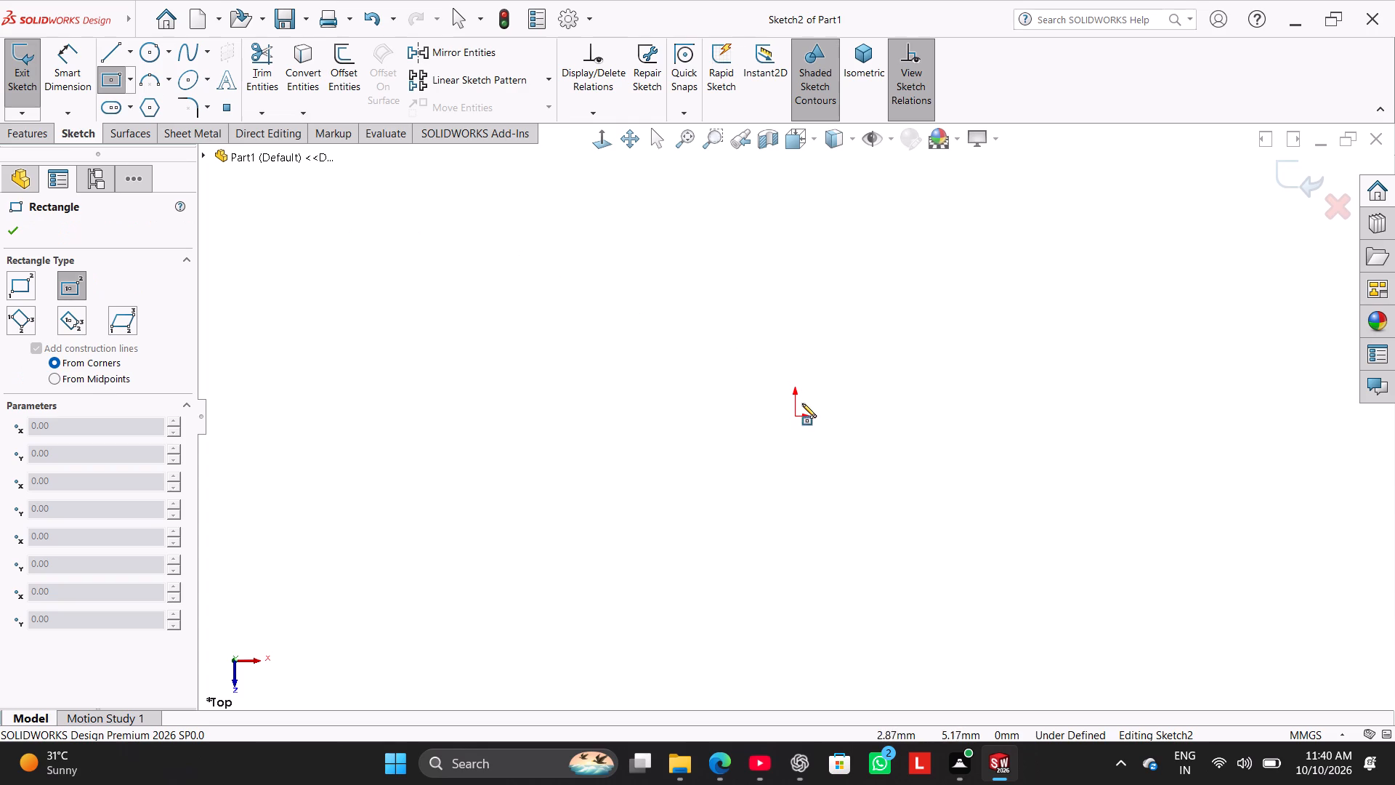
click(798, 414)
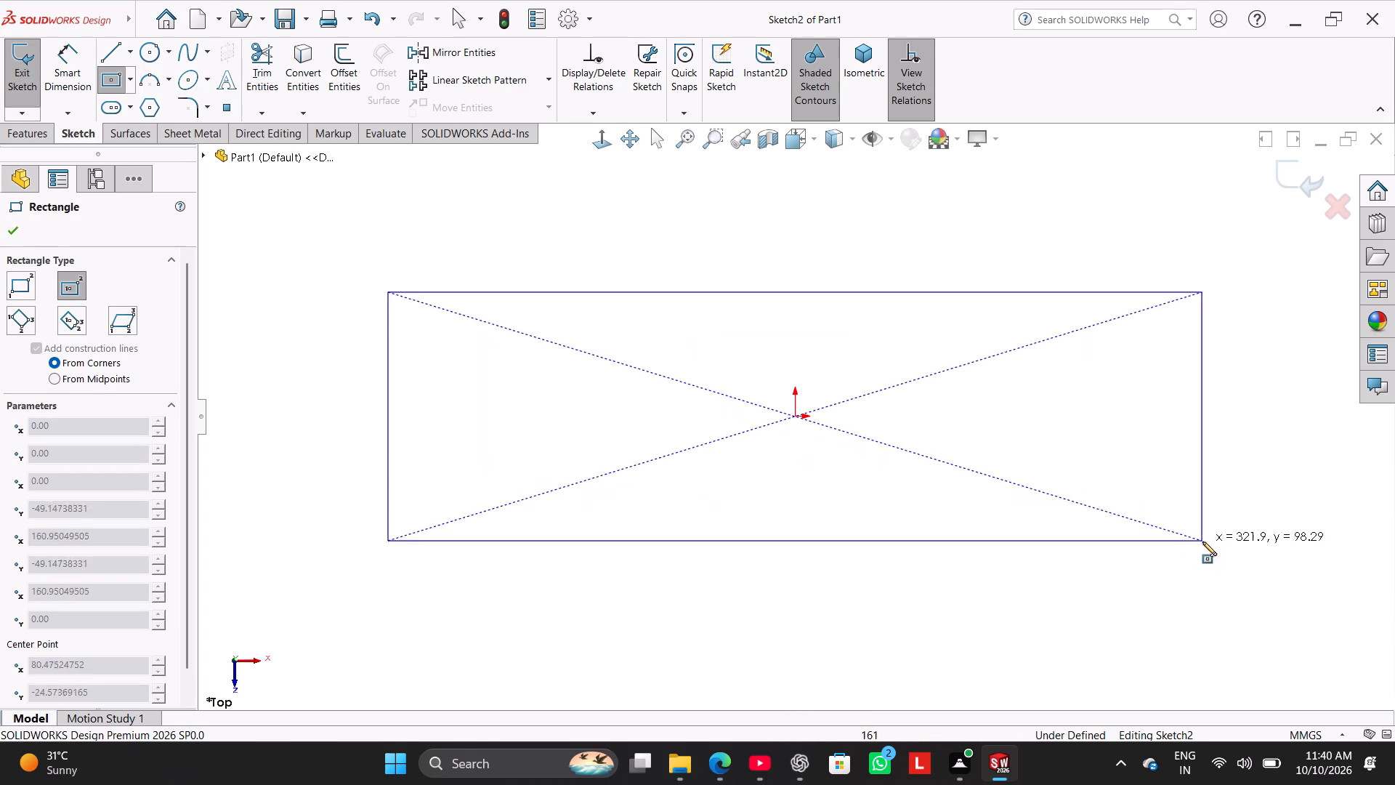
click(1202, 591)
right_click(1234, 227)
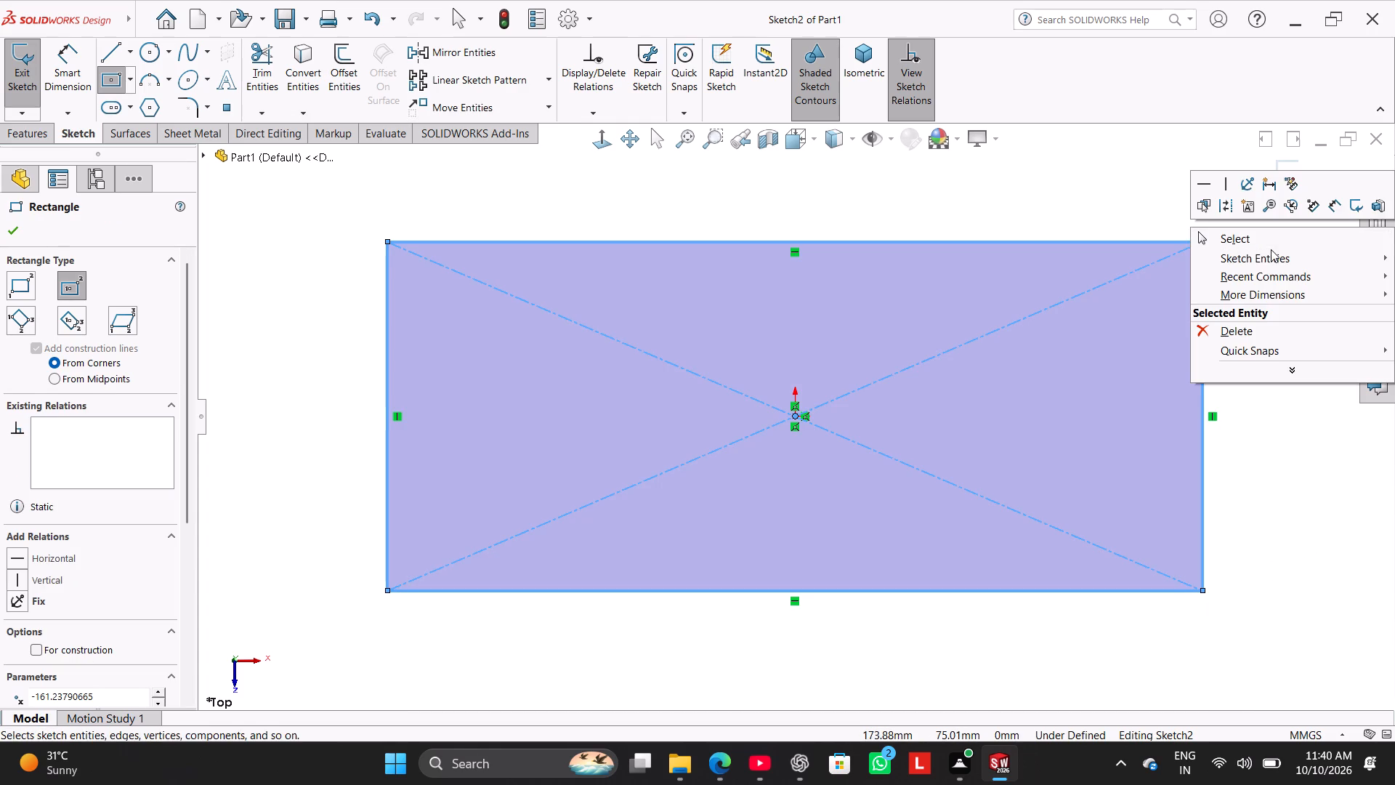
click(1267, 233)
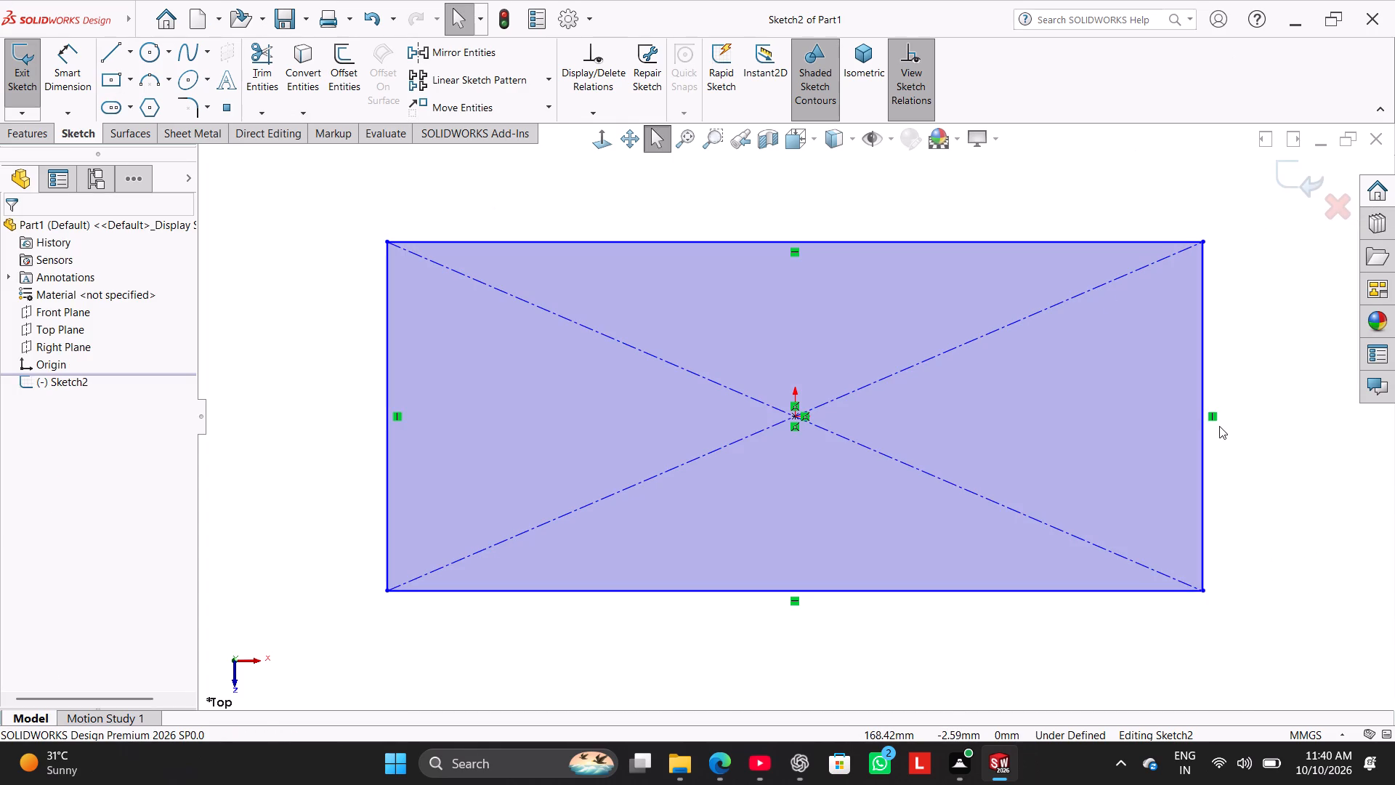
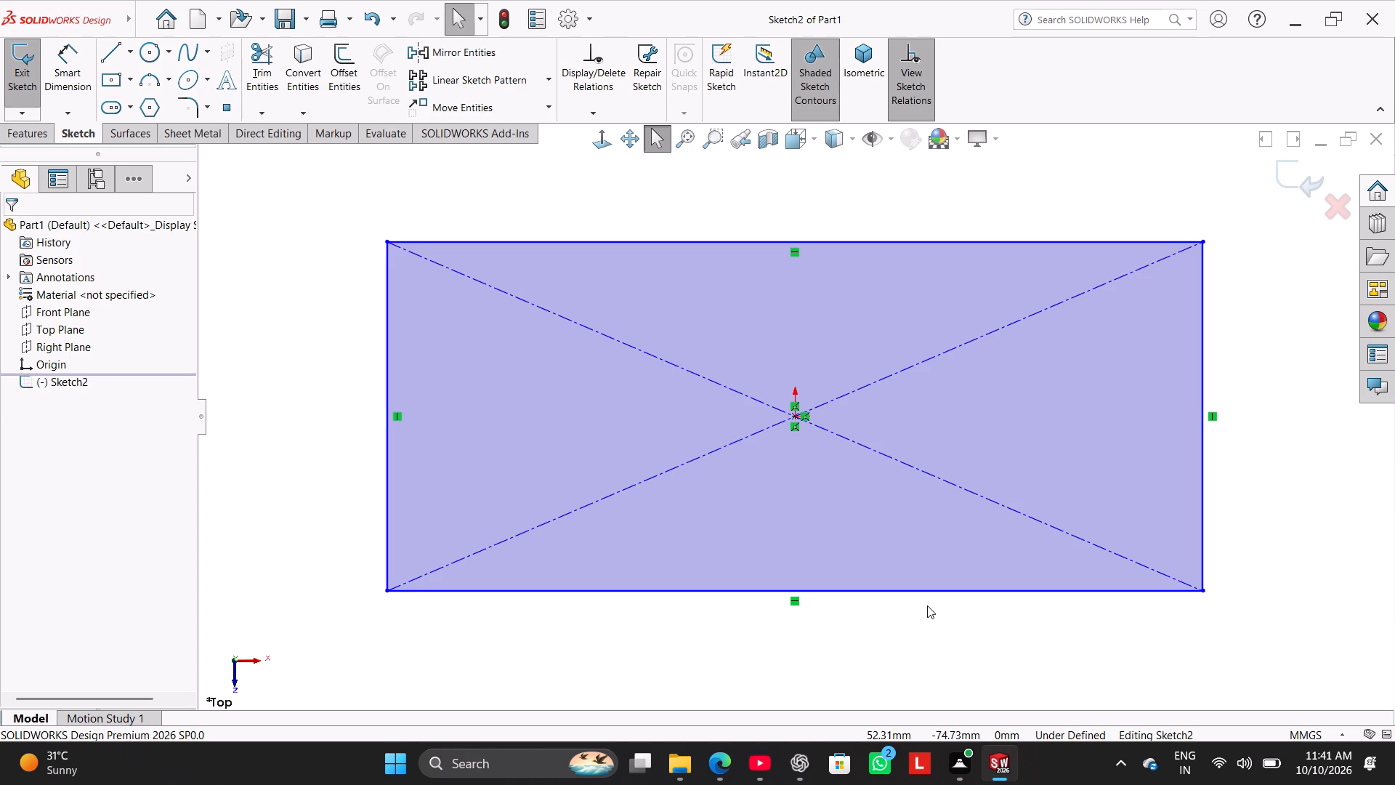
Dimension the rectangle's left vertical side to 66+15+15 = 96 mm.
click(70, 66)
click(387, 346)
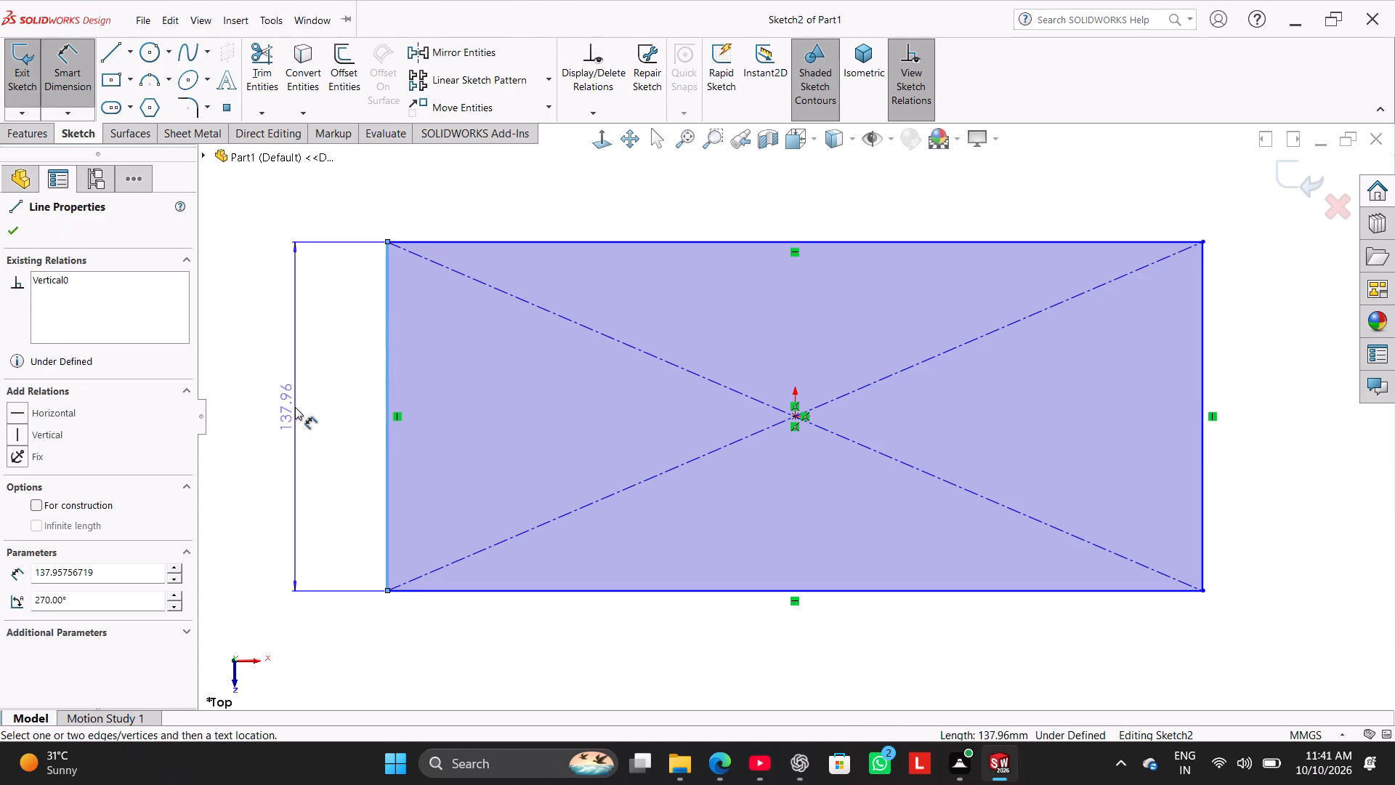
click(295, 407)
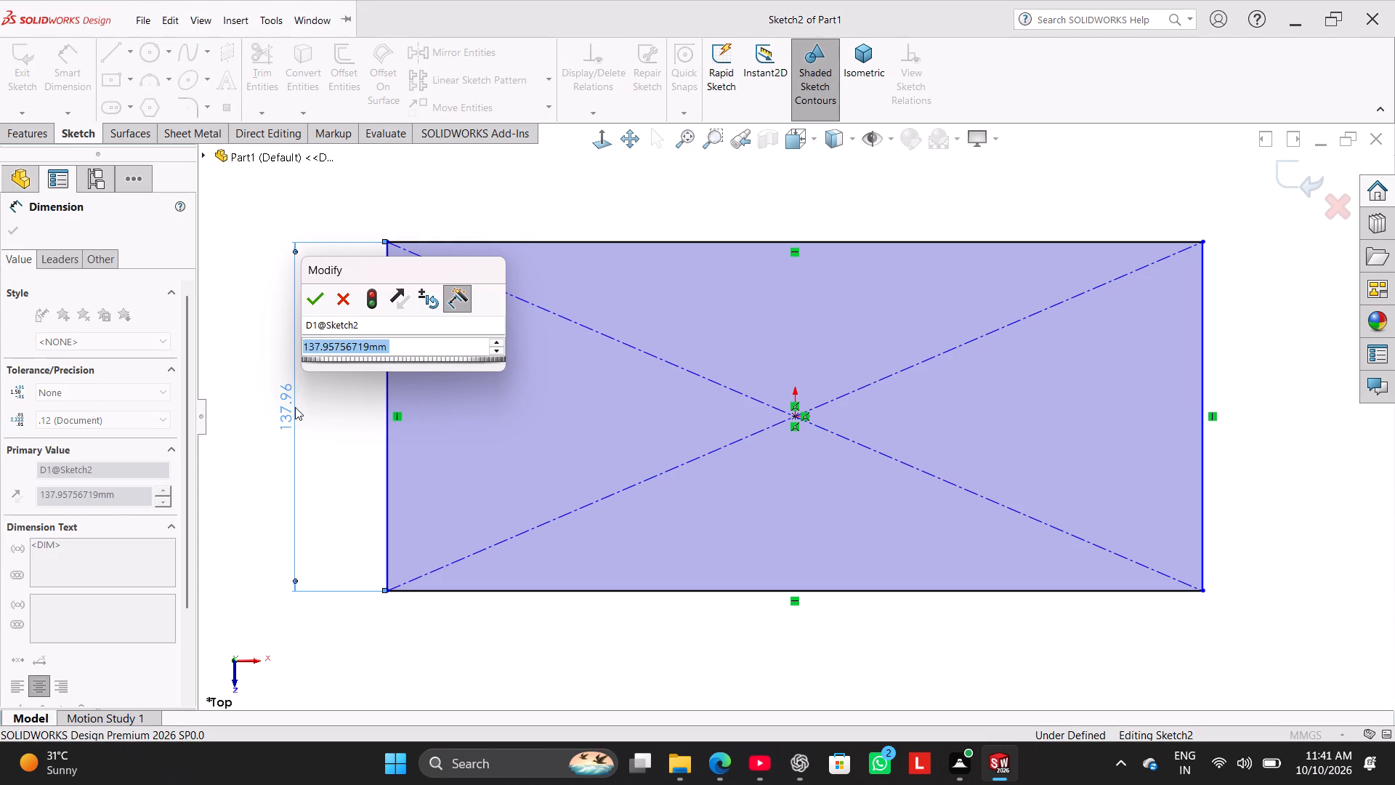
text(66)
text(+15+15)
key(Return)
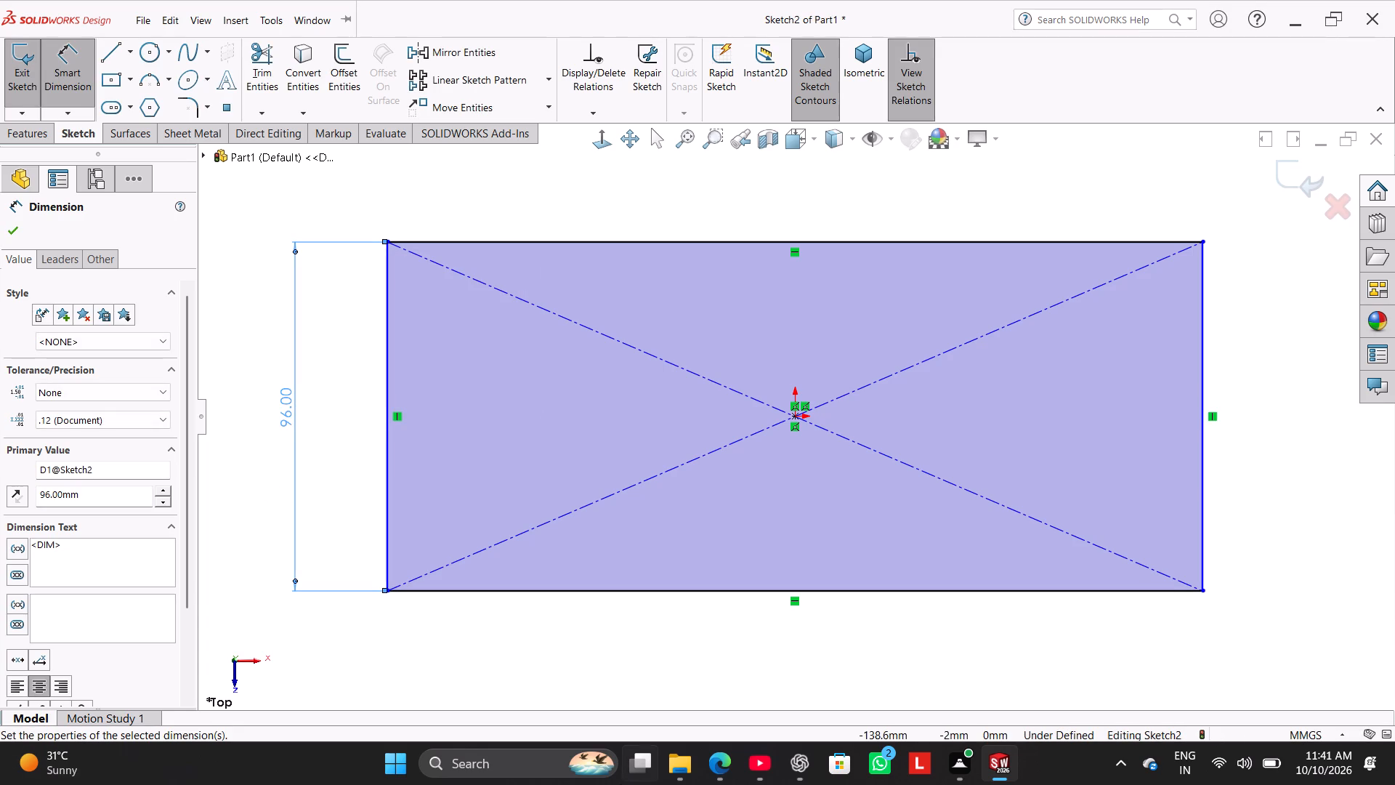
Dimension the rectangle's bottom horizontal side to 190-12-12 = 166 mm.
click(748, 593)
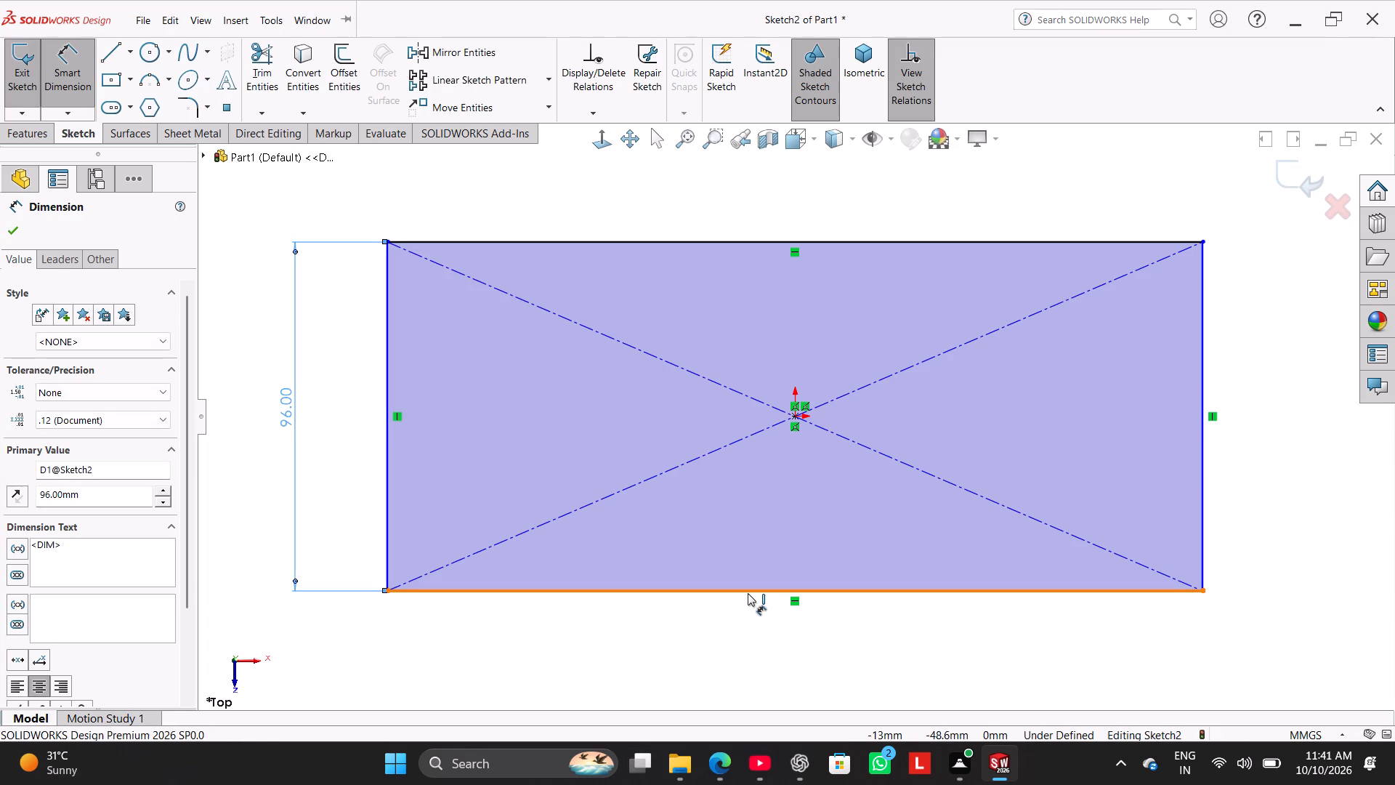
click(782, 656)
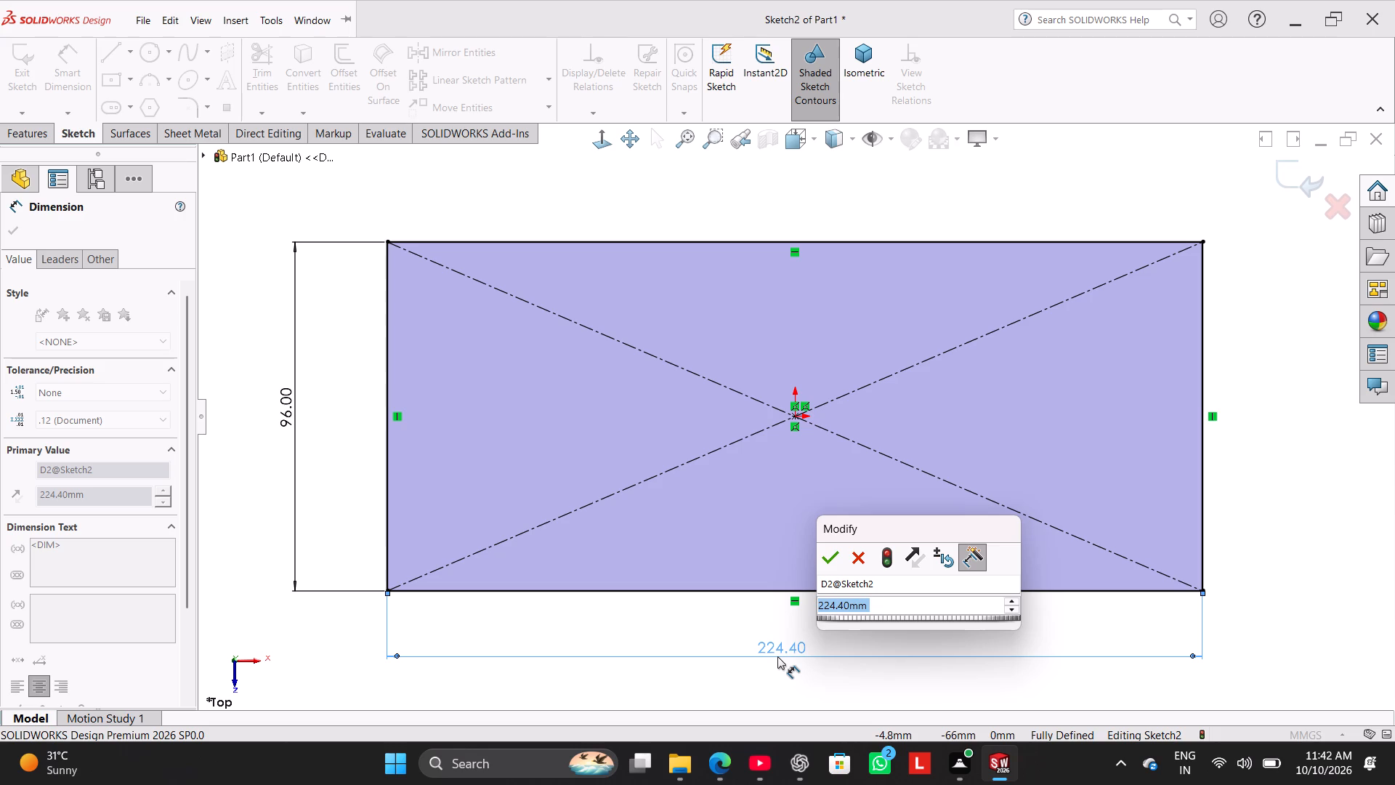
key(1)
text(90)
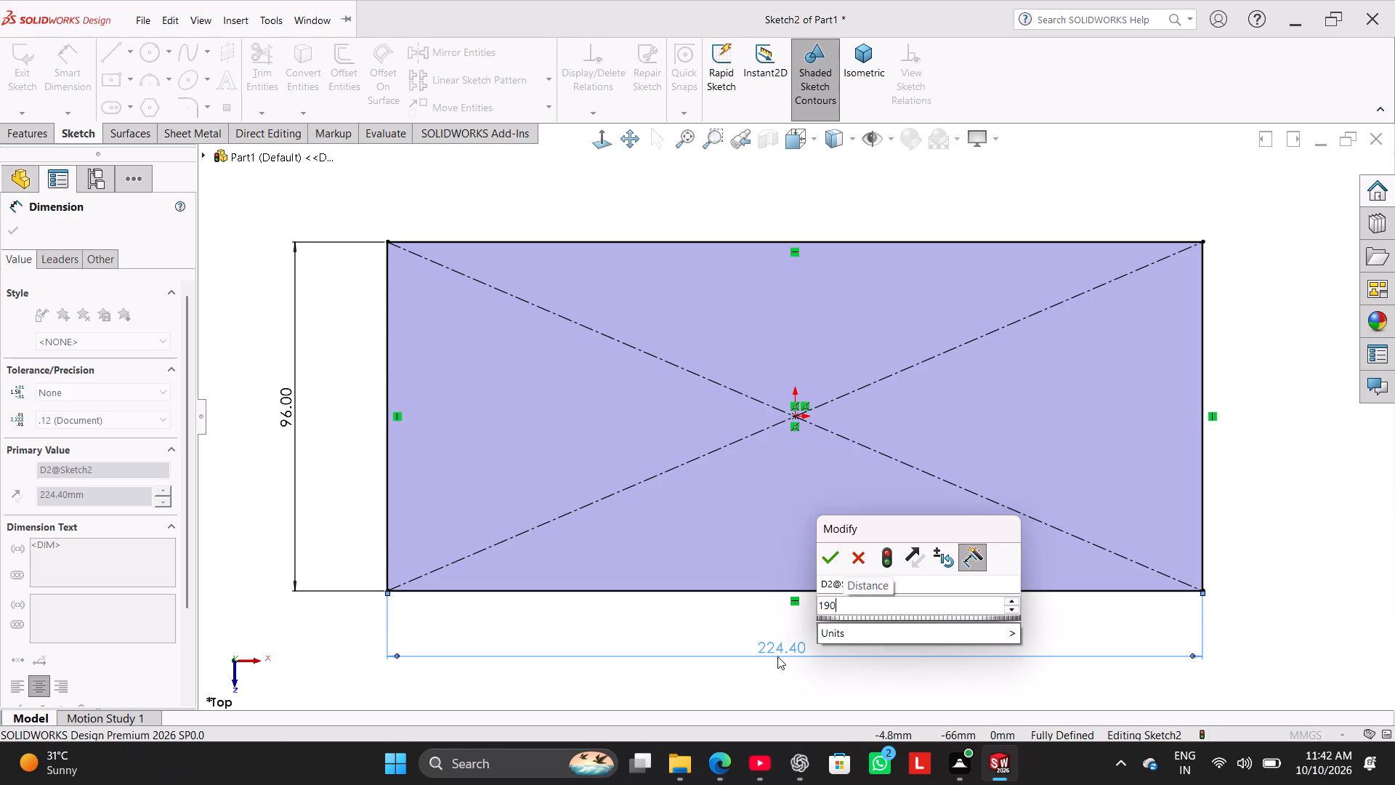
text(-12-12)
key(Return)
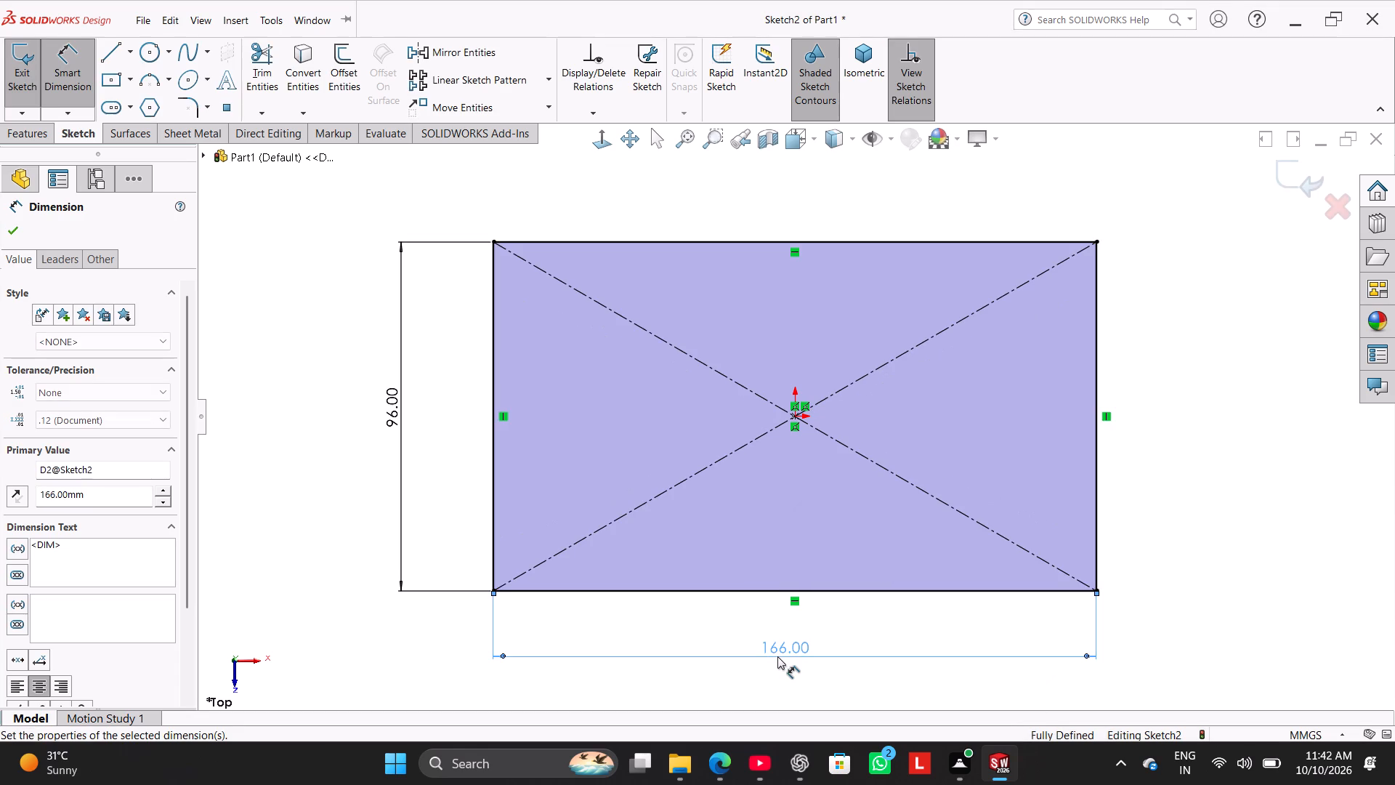
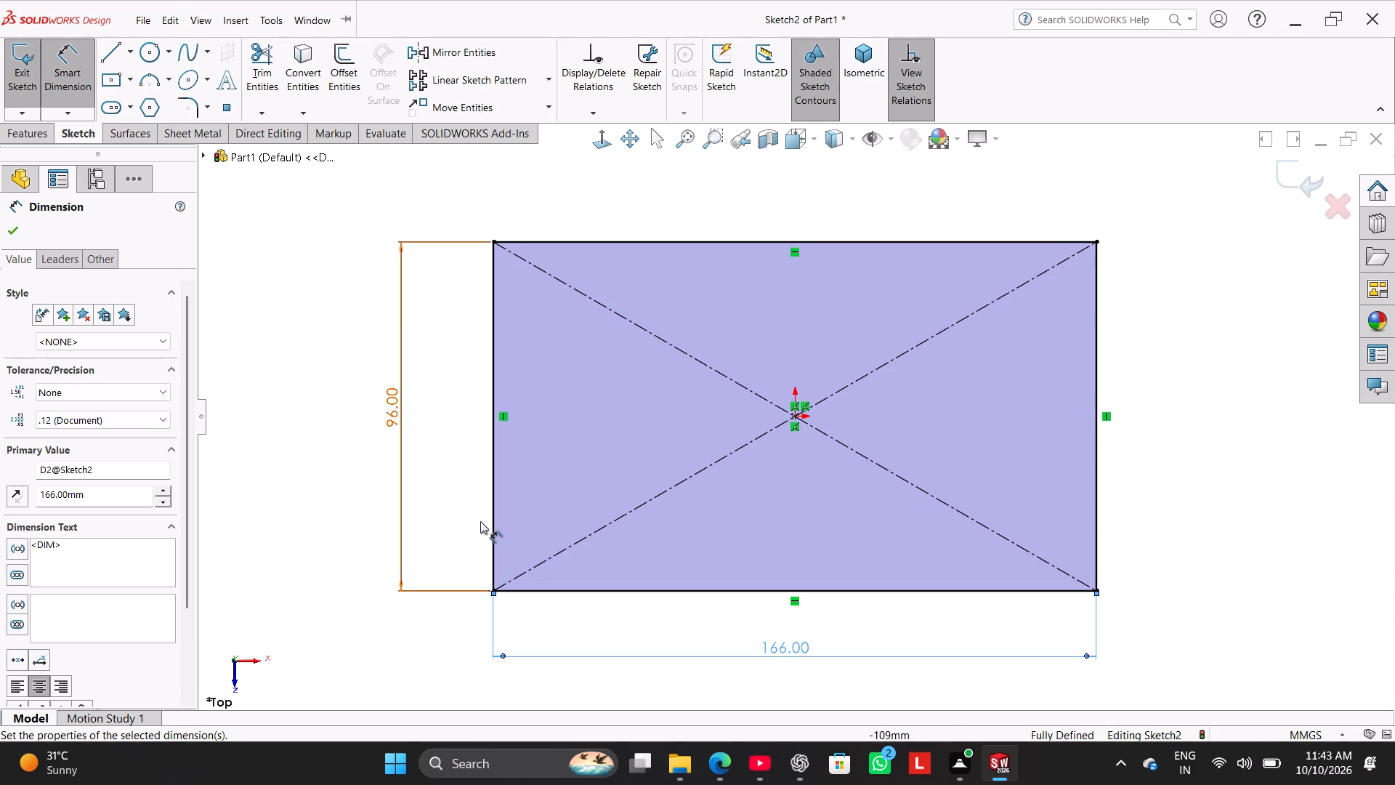
Fillet all four corners of the rectangle with a 5 mm radius.
click(188, 104)
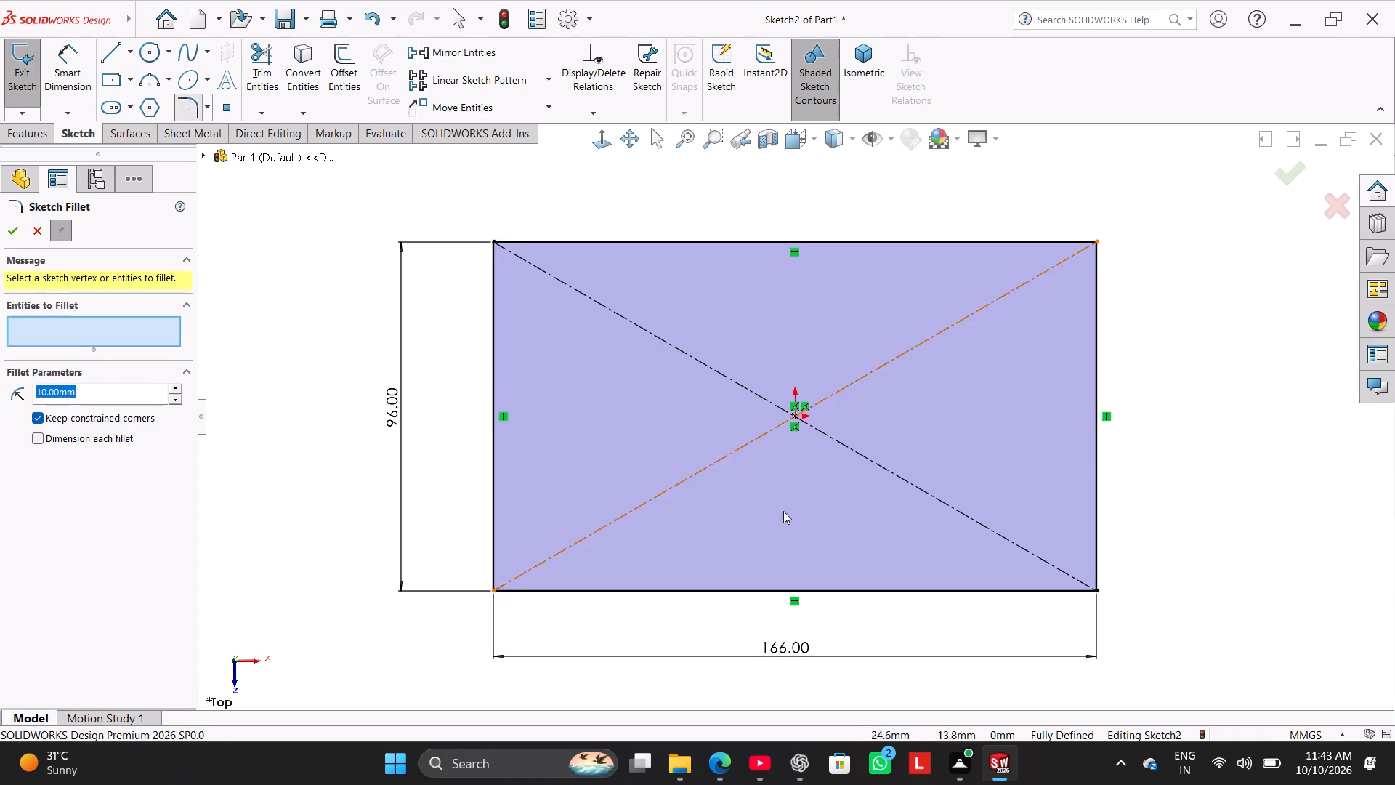
drag(1255, 634, 365, 192)
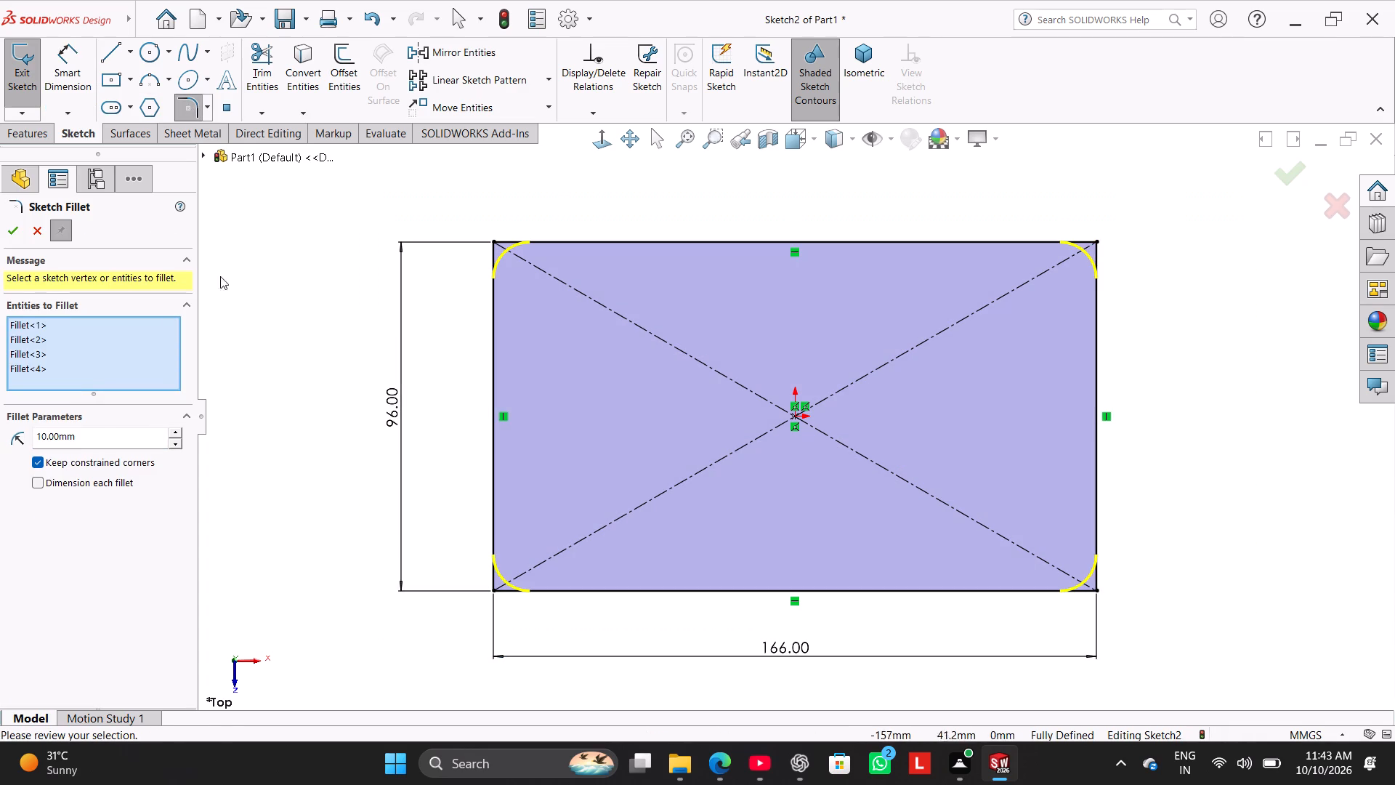
double_click(145, 438)
key(5)
key(Return)
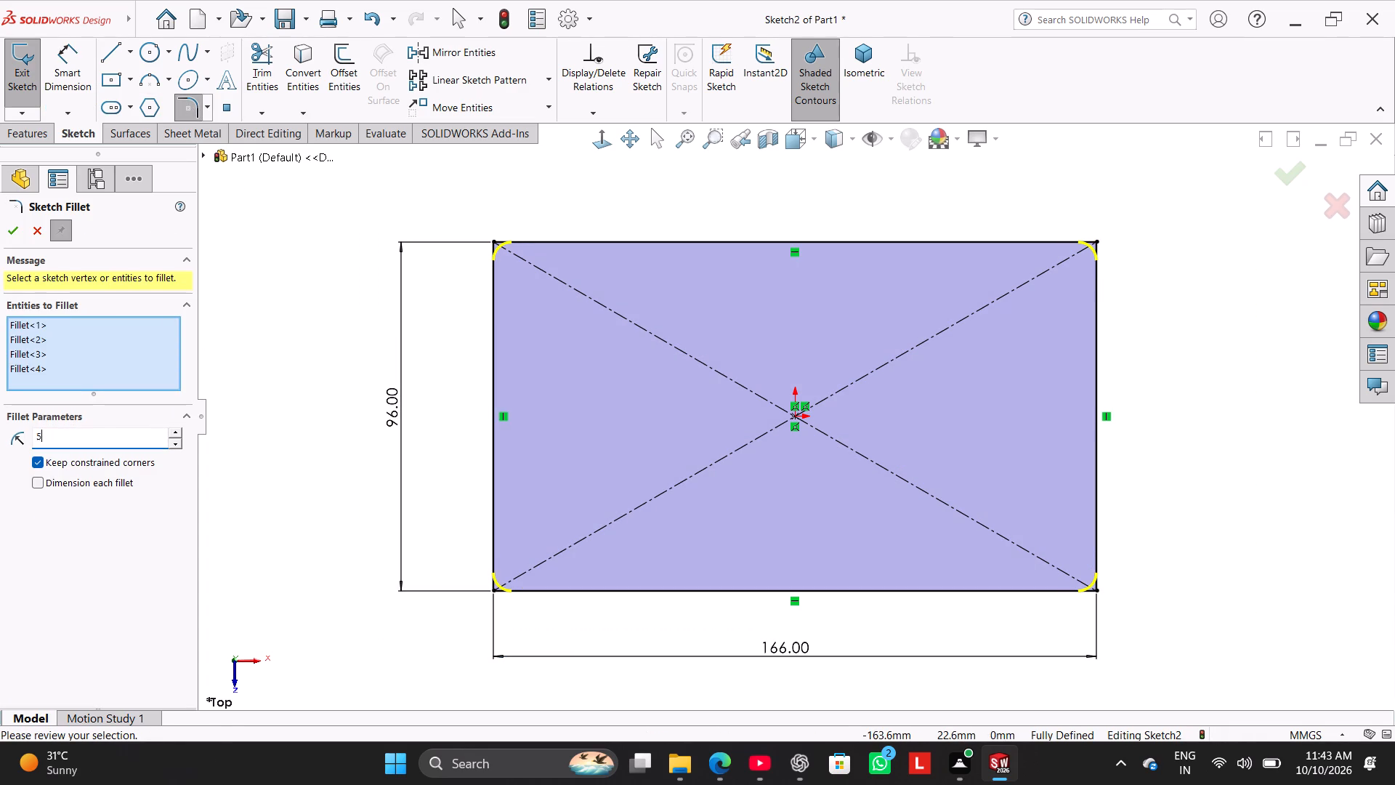
click(19, 235)
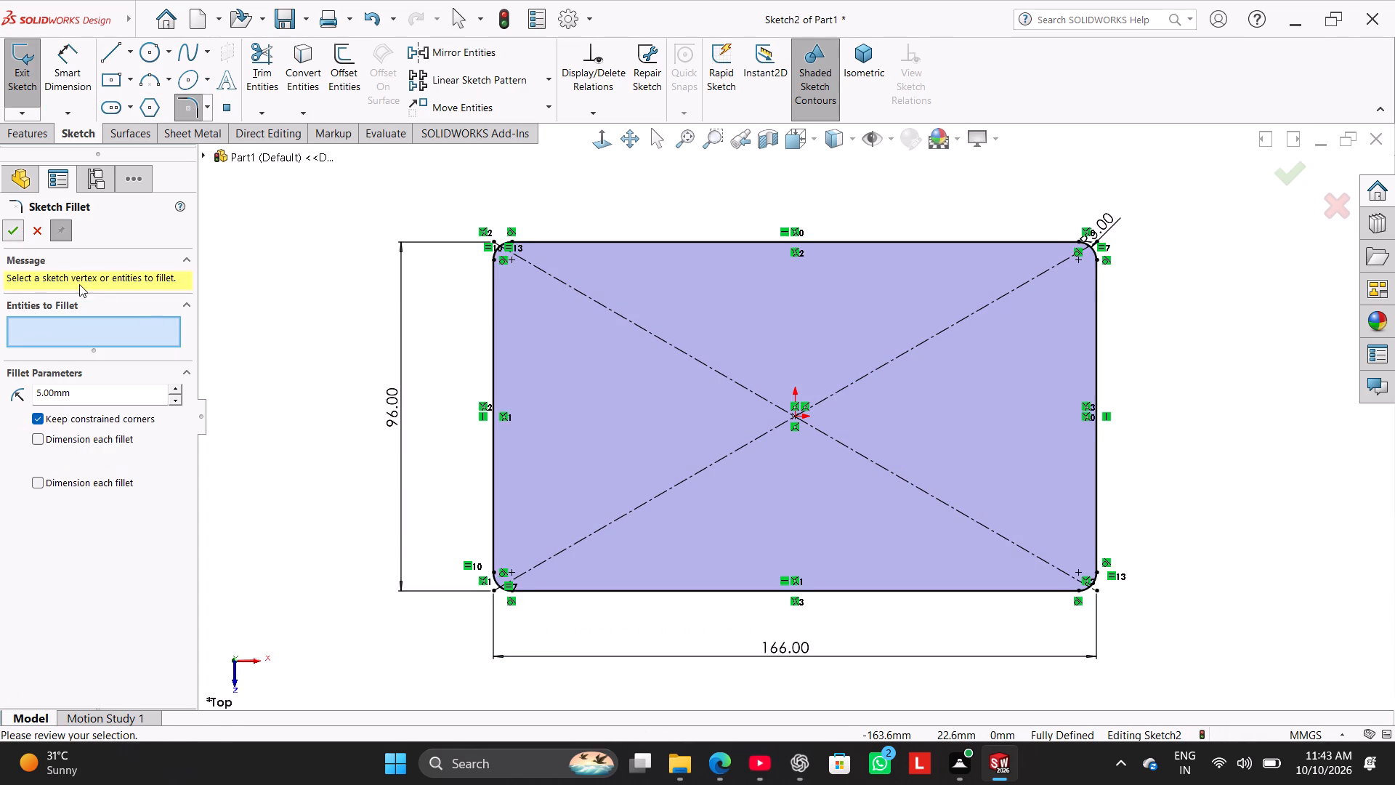
click(313, 296)
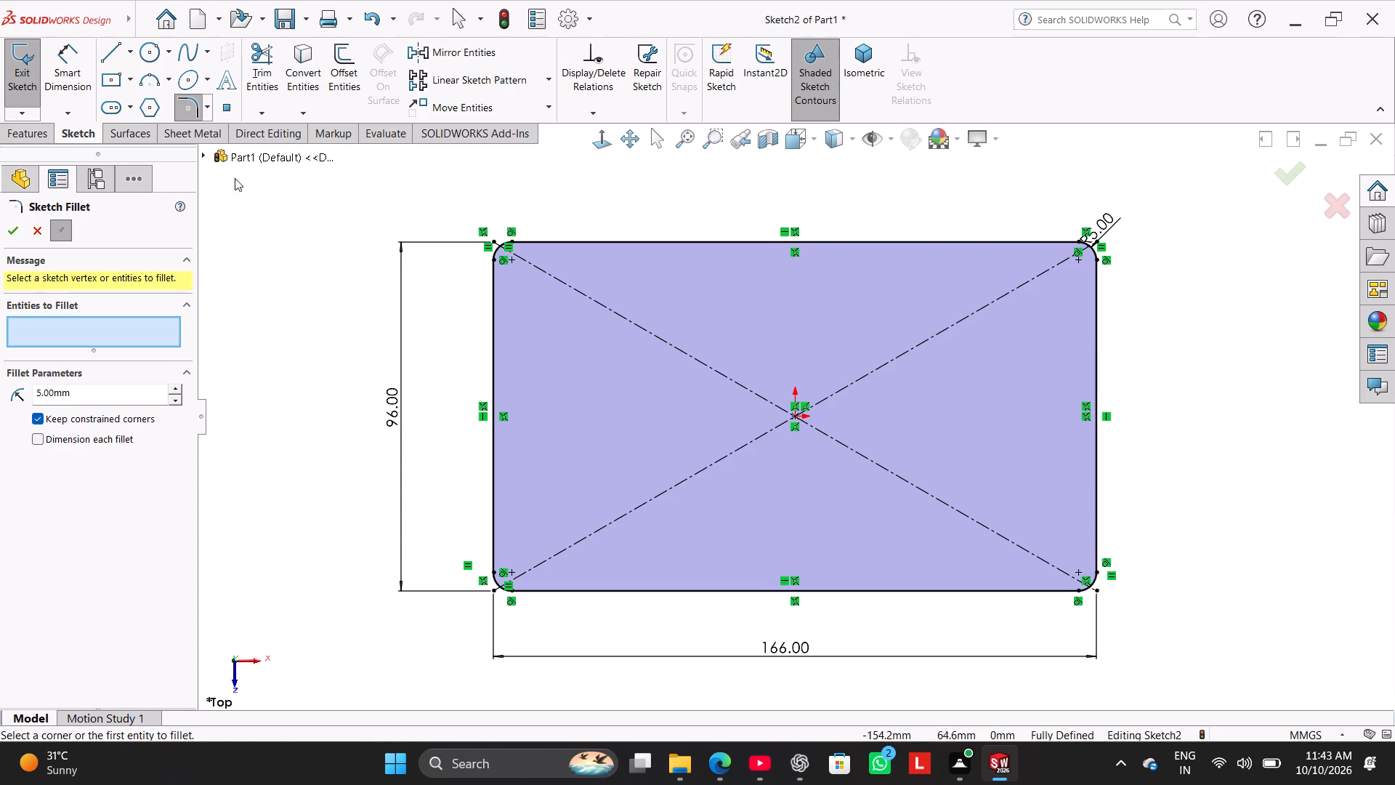
Sketch three concentric circles to the right of the rectangle with radii of about 24.8, 12.4 and 18.4 mm.
drag(150, 51, 158, 61)
click(1247, 407)
click(1288, 487)
click(1248, 408)
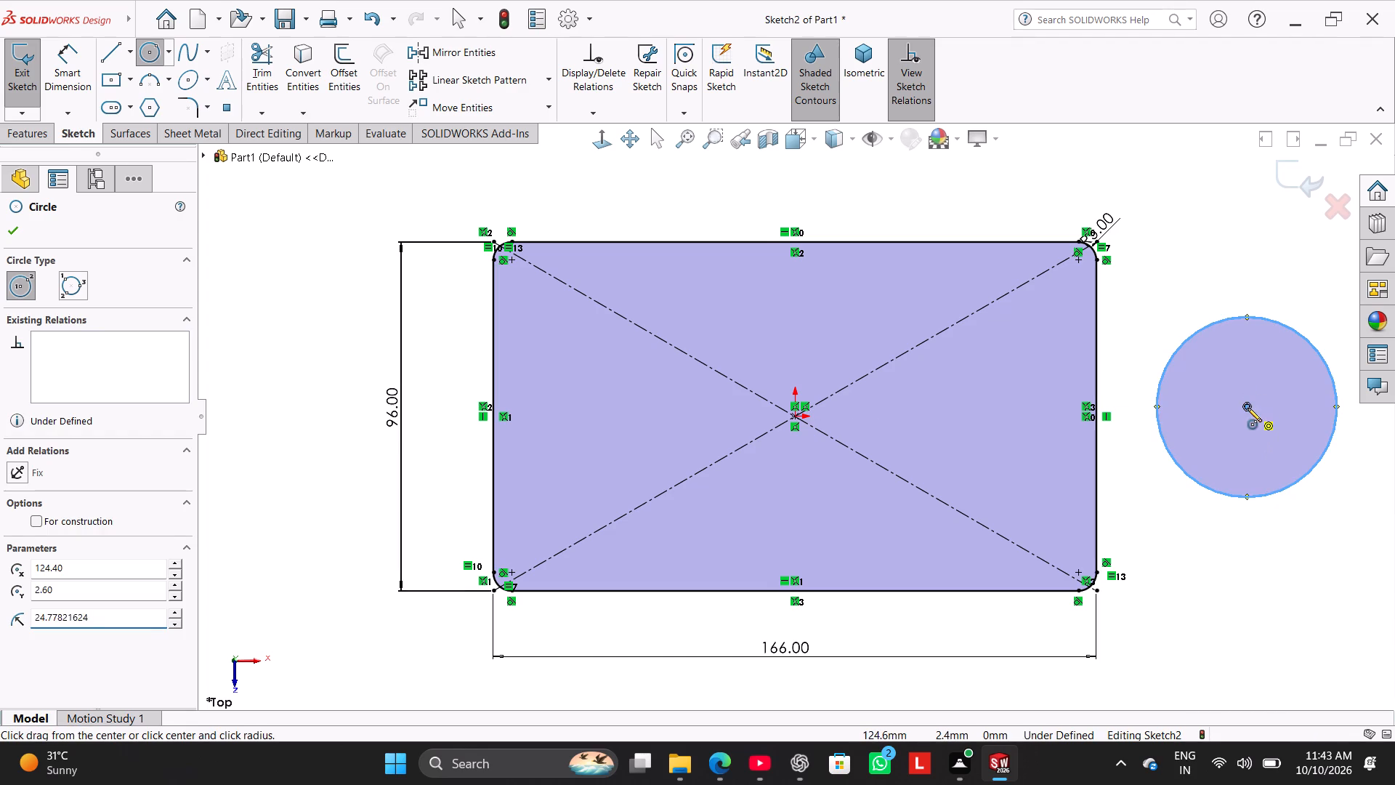
click(1268, 447)
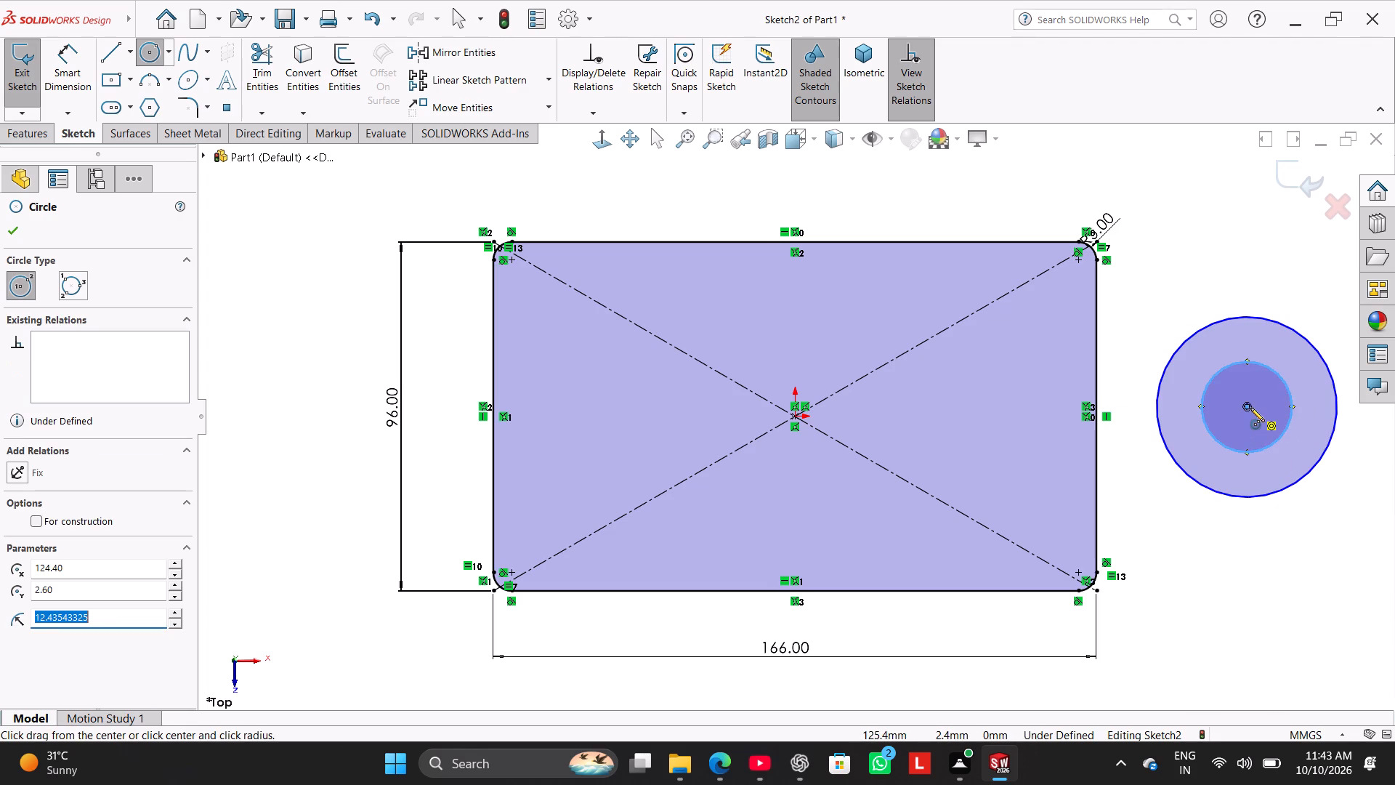
click(1250, 408)
click(1282, 464)
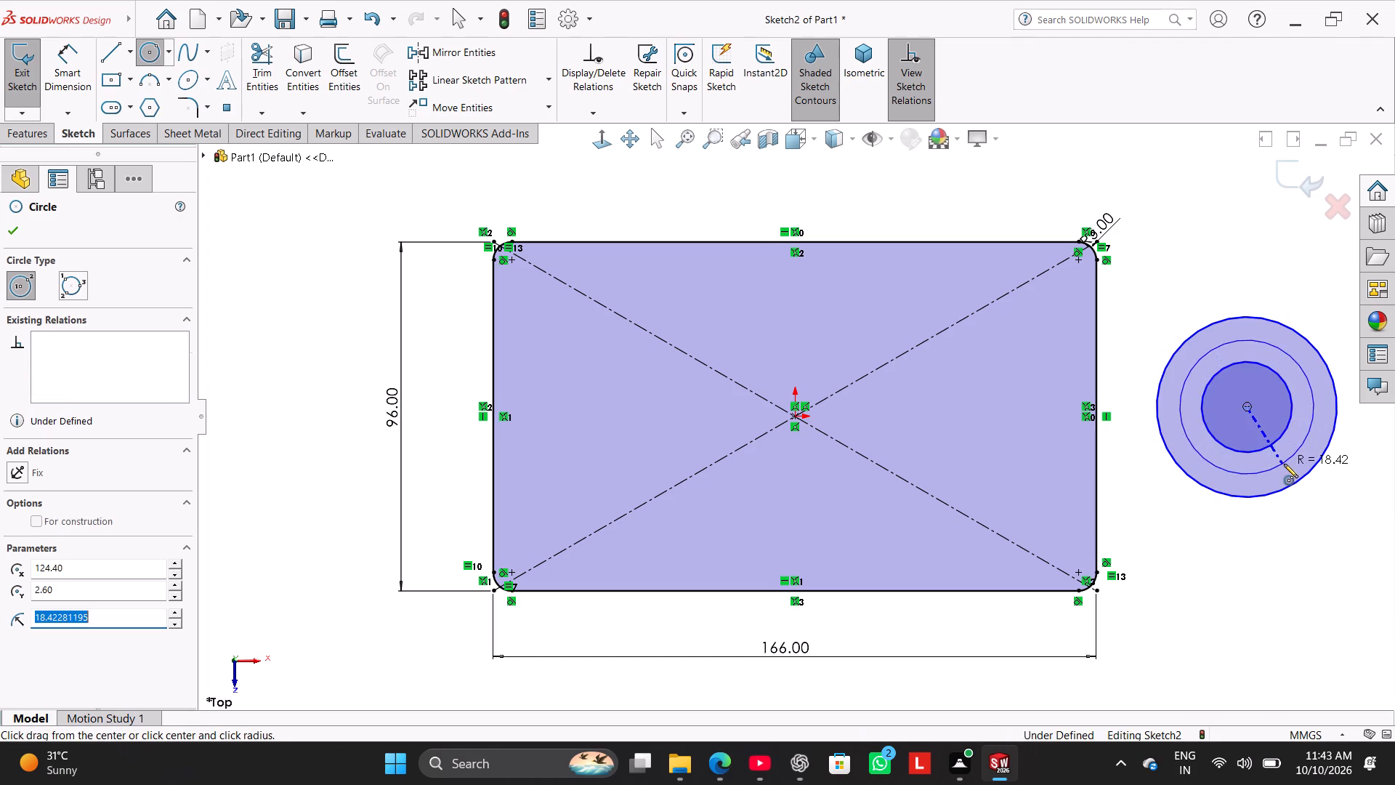
right_click(1132, 195)
click(1162, 203)
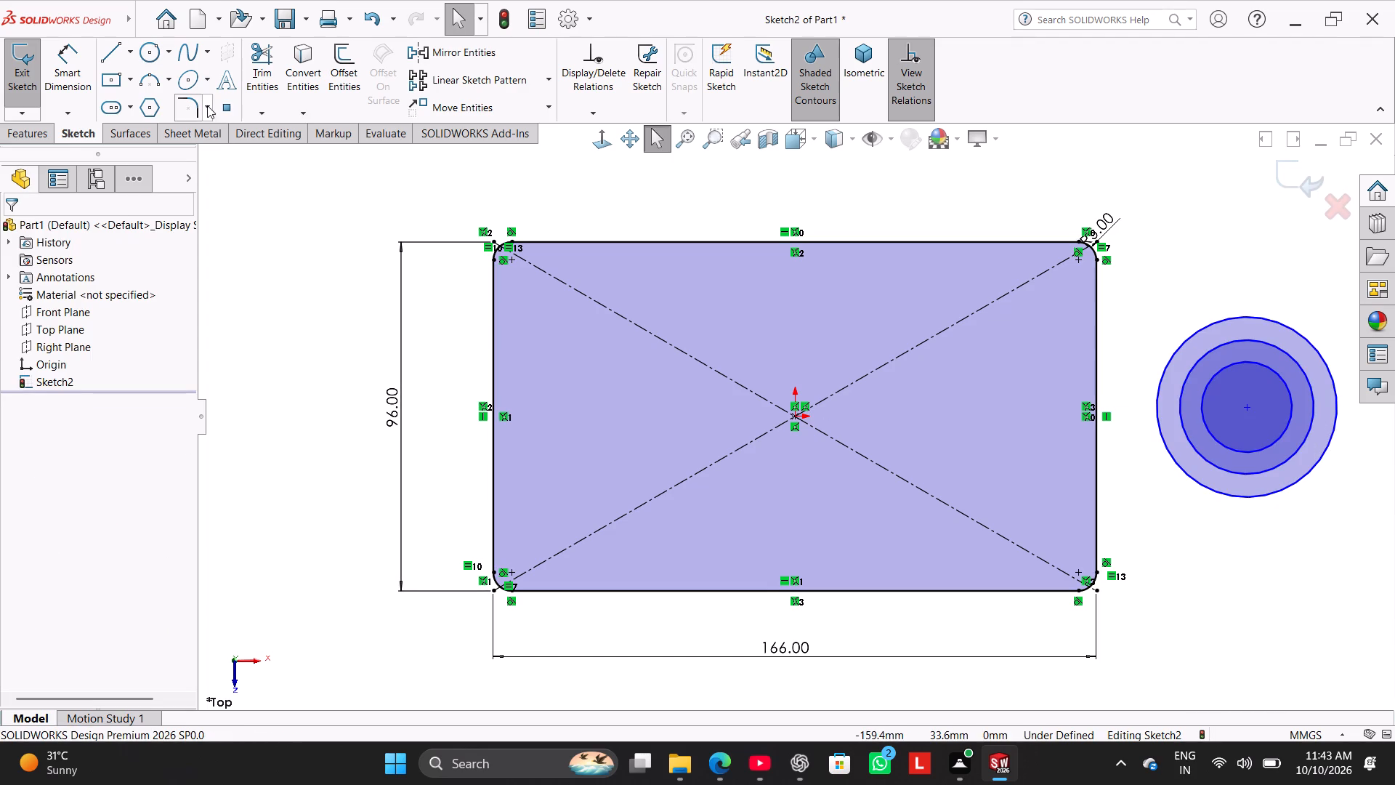
Draw a horizontal centerline about 274.6 mm long from the circles' centre leftward across the rectangle and past its left side.
click(132, 48)
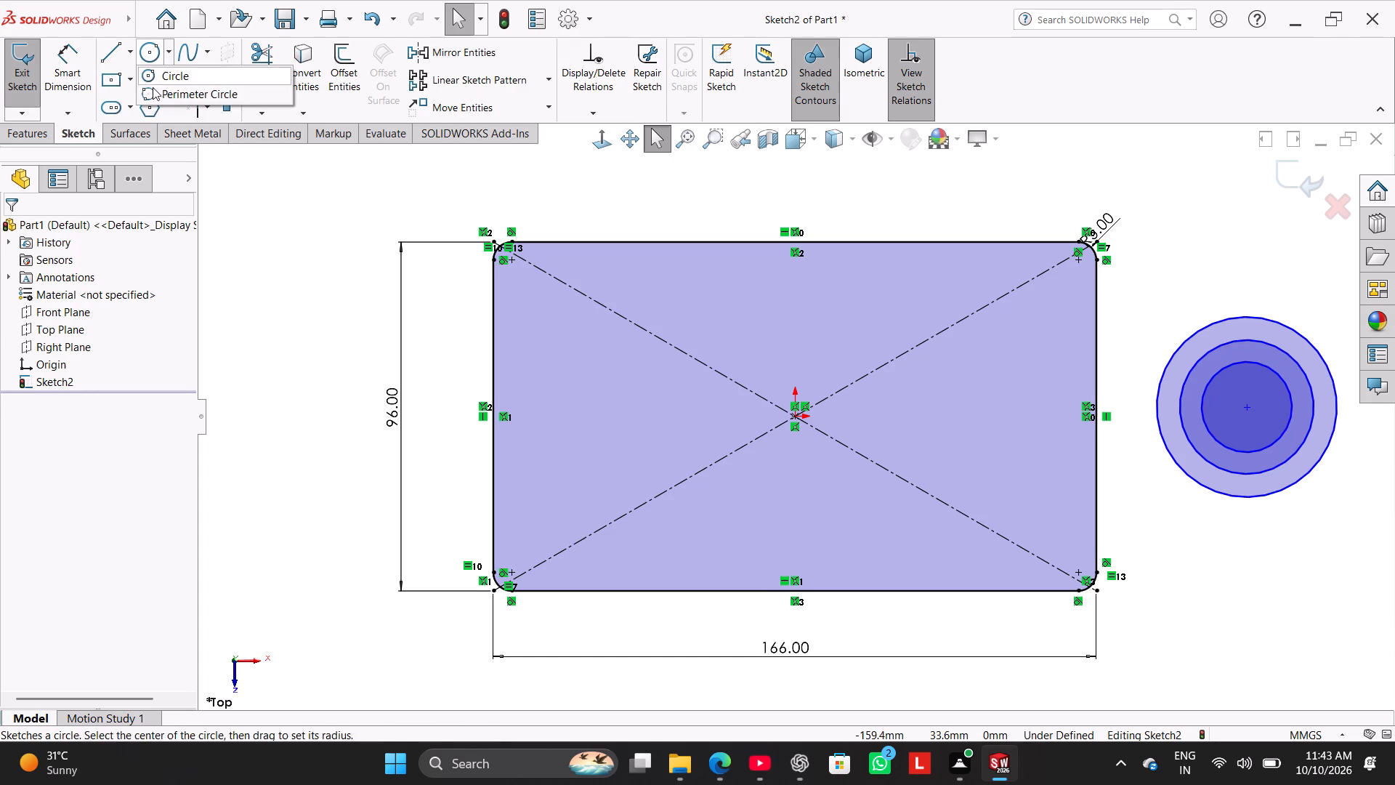
click(138, 93)
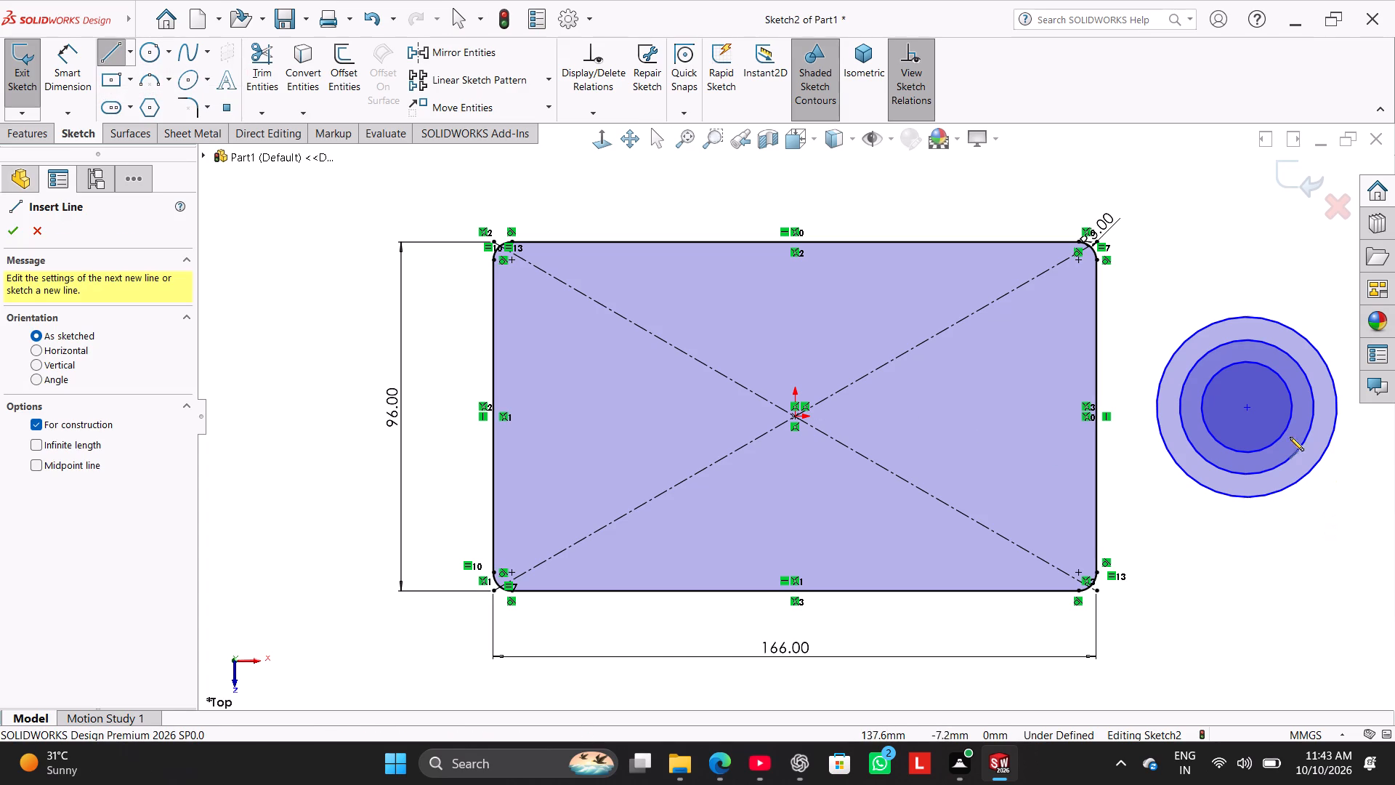
click(1248, 409)
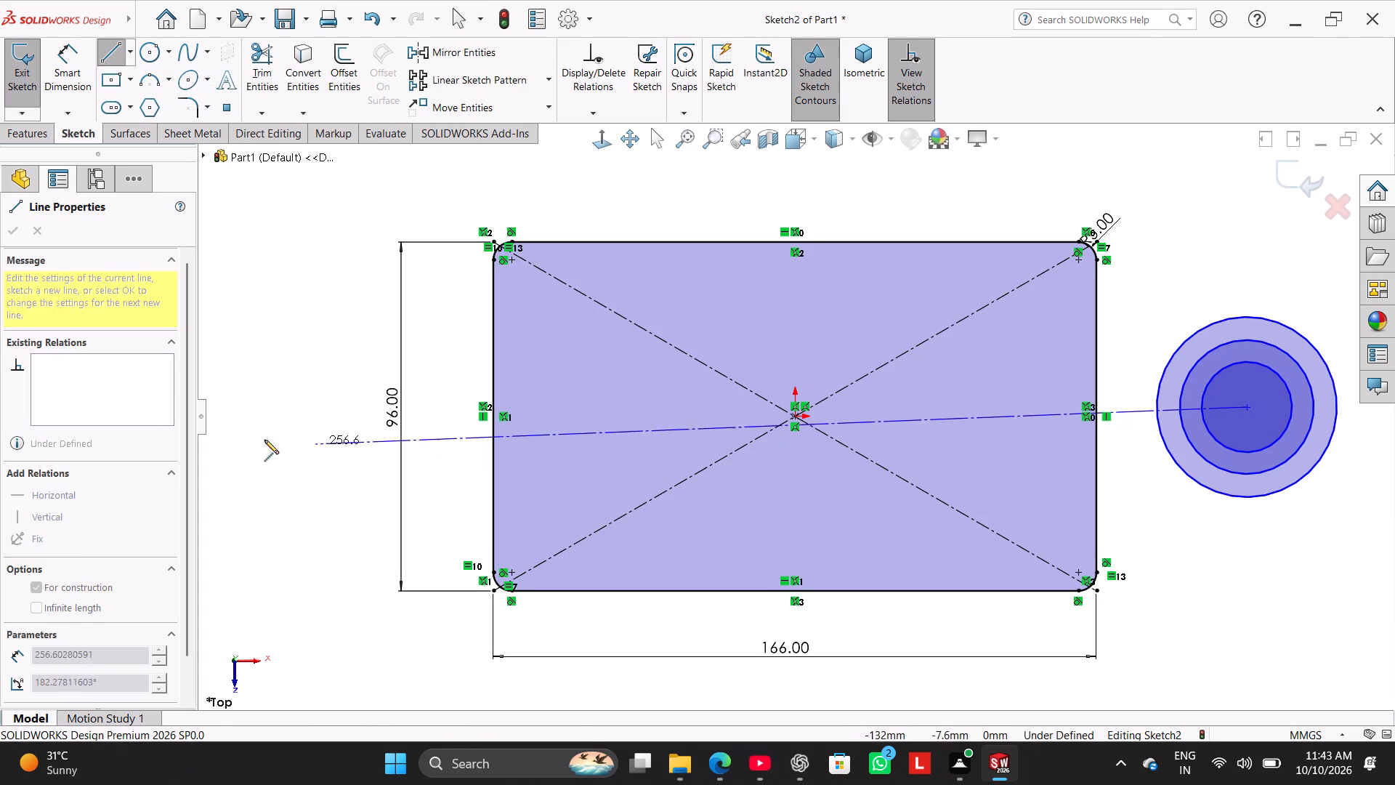
click(249, 408)
right_click(276, 320)
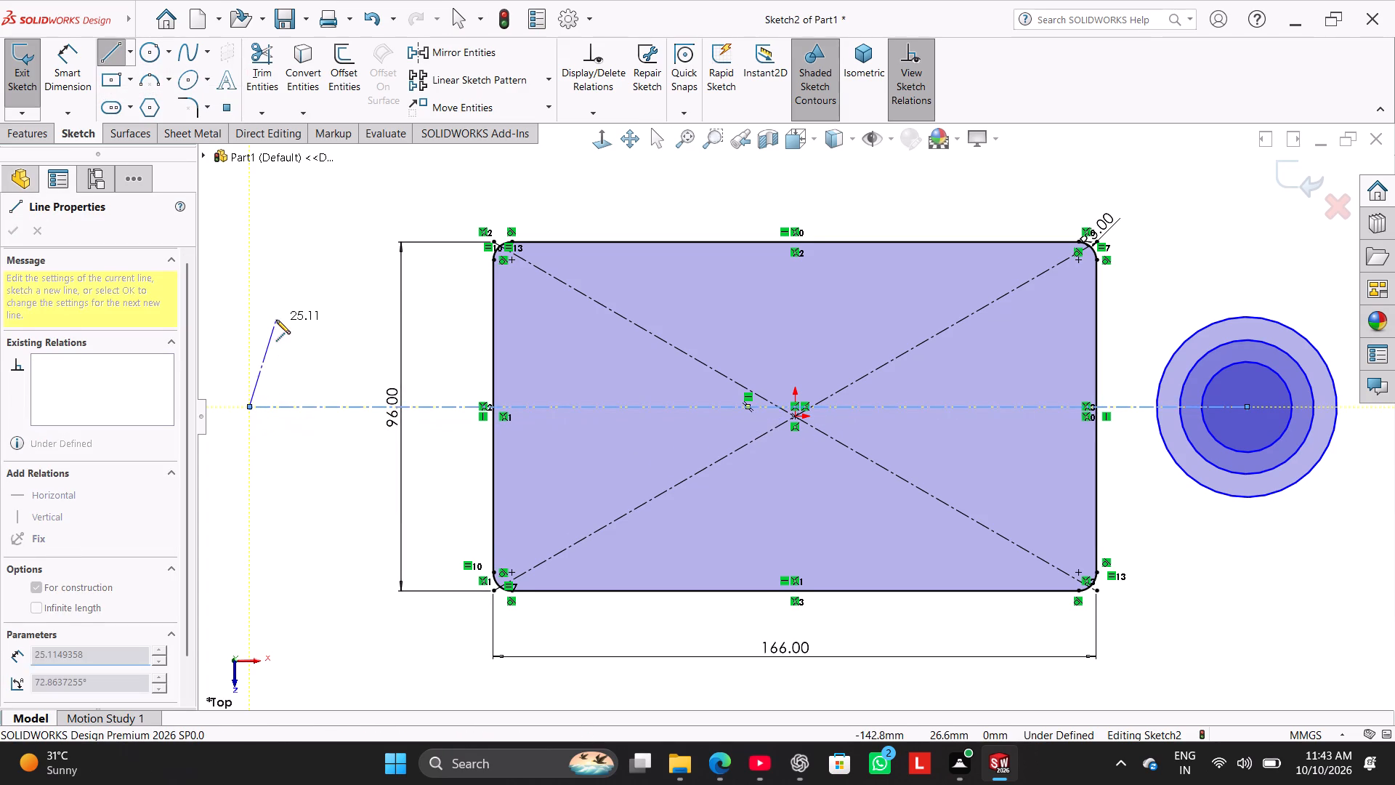
click(304, 326)
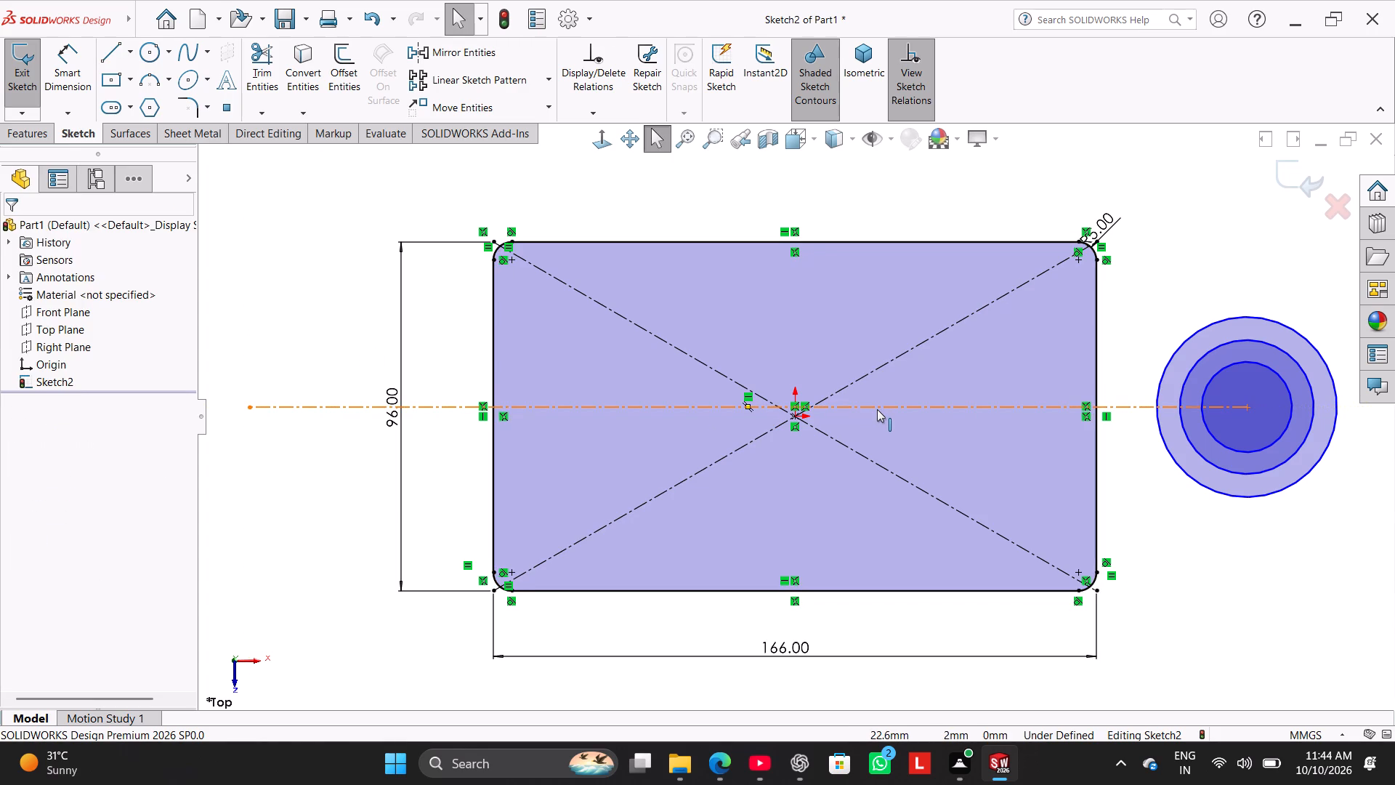
Add a Coincident relation between the horizontal centerline and the rectangle's centre point at the origin.
click(877, 409)
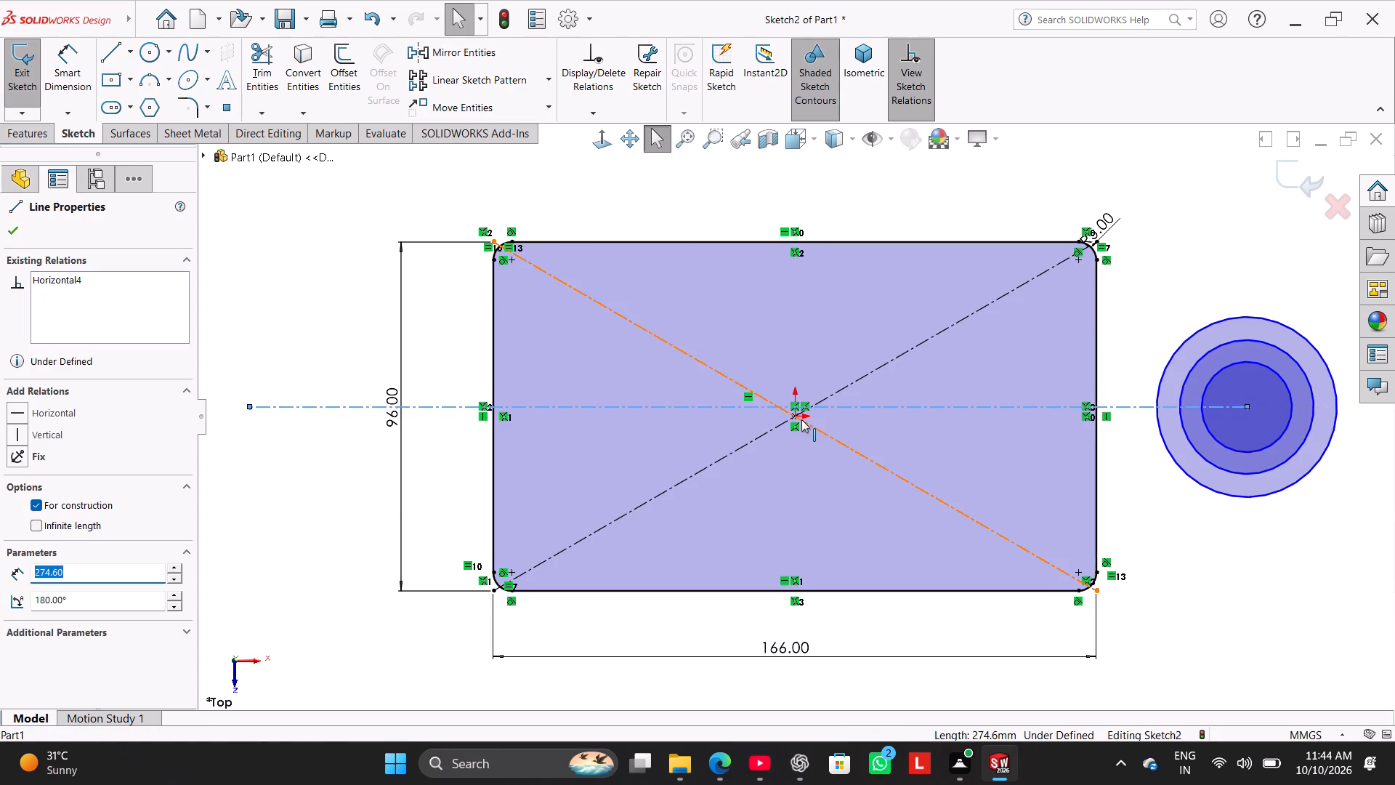
ctrl+click(796, 417)
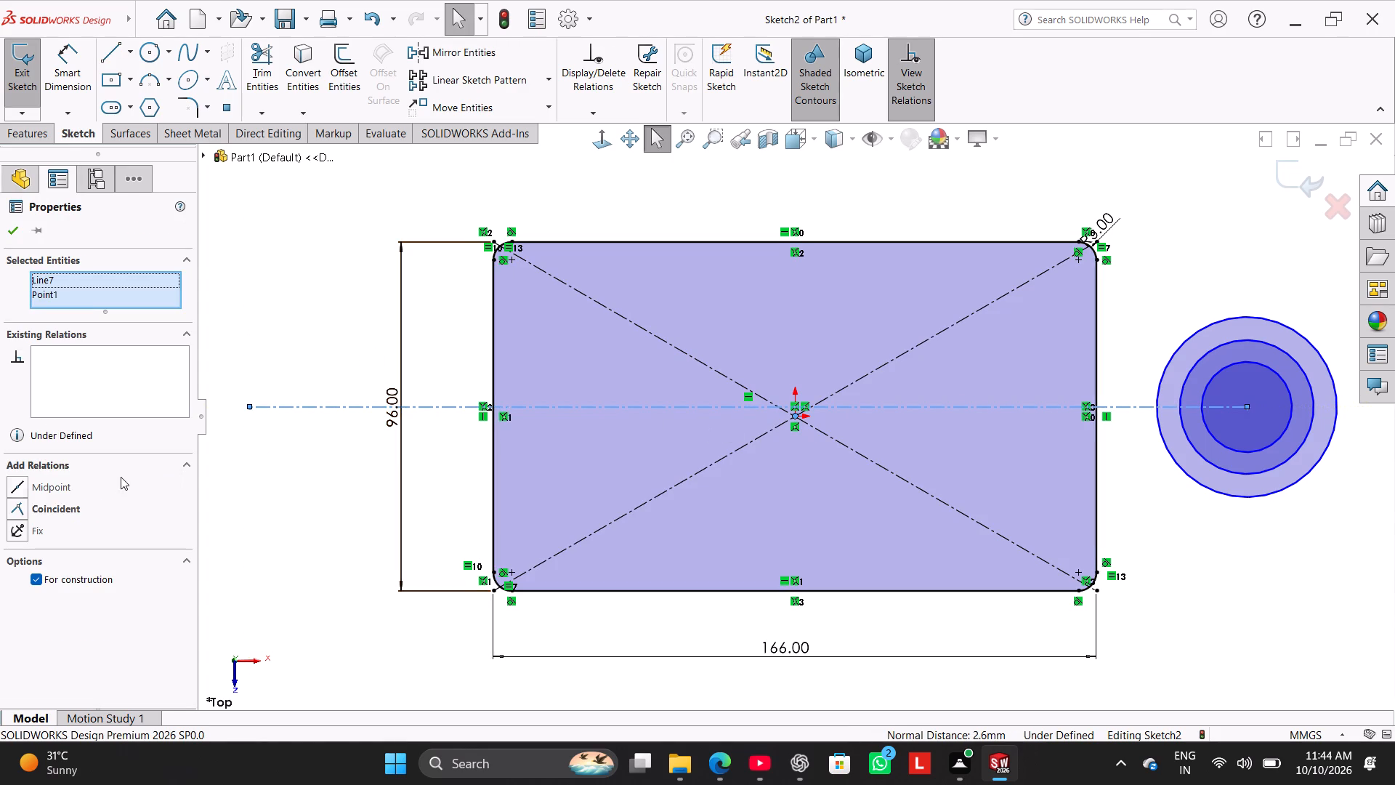
click(62, 508)
click(325, 454)
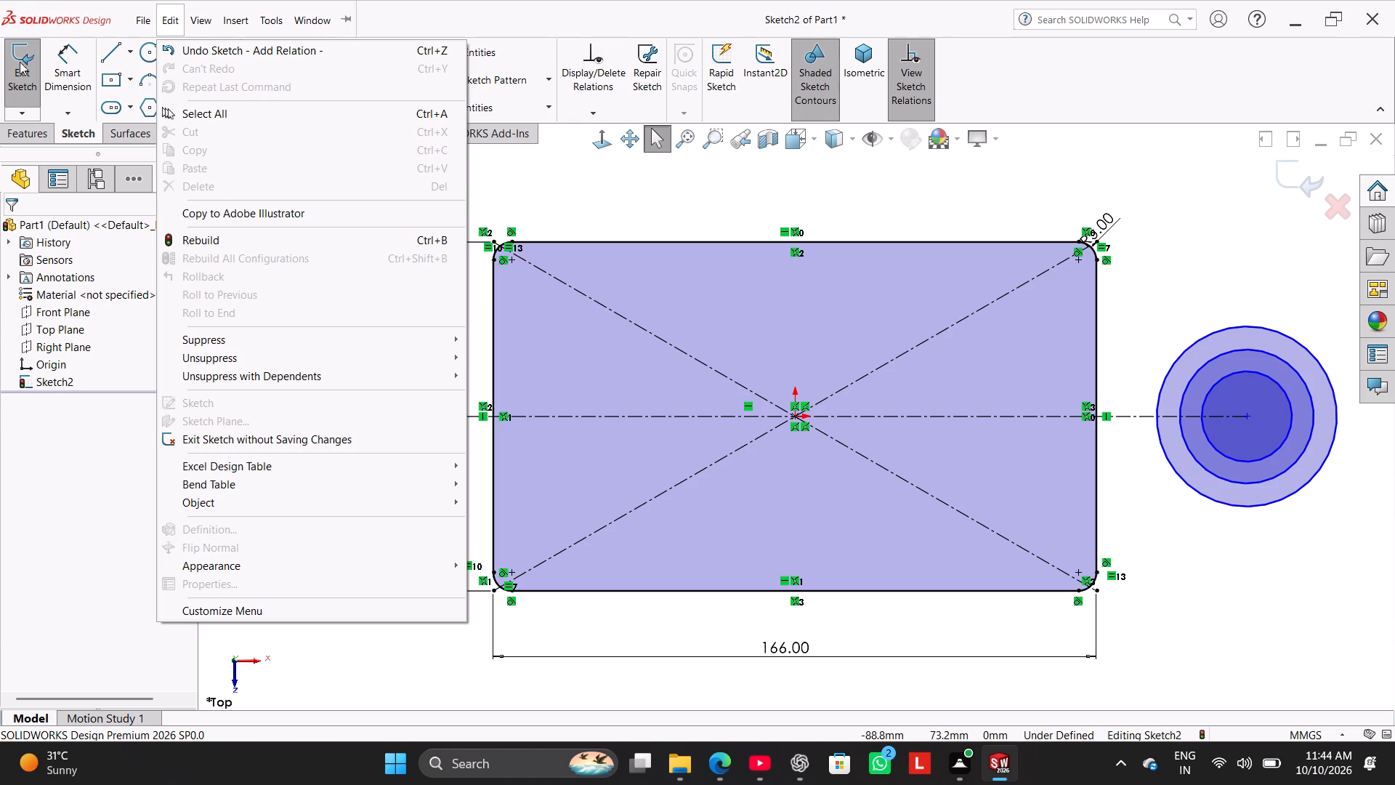
Dimension the outermost circle to 18*2 = 36 mm diameter and display that dimension as a radius.
click(60, 71)
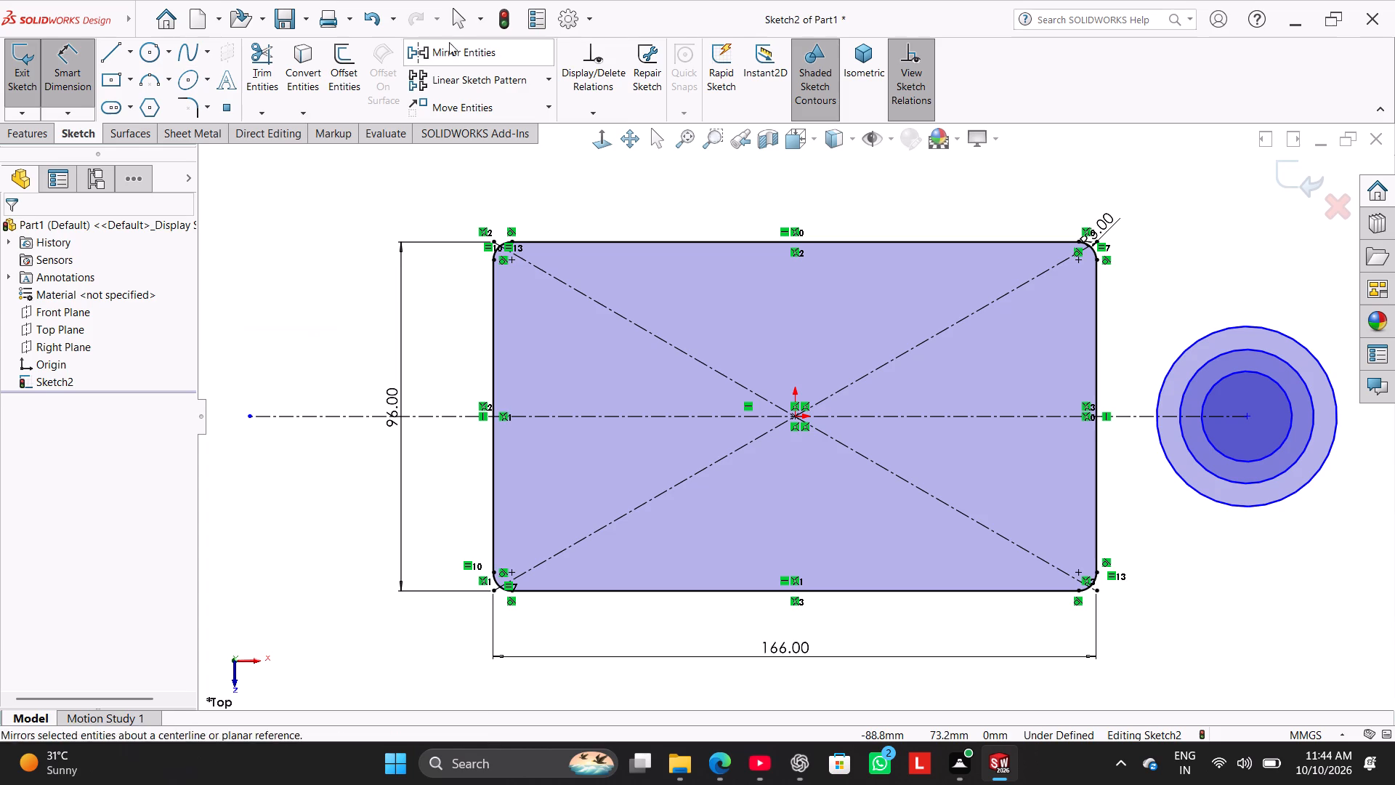
click(1238, 325)
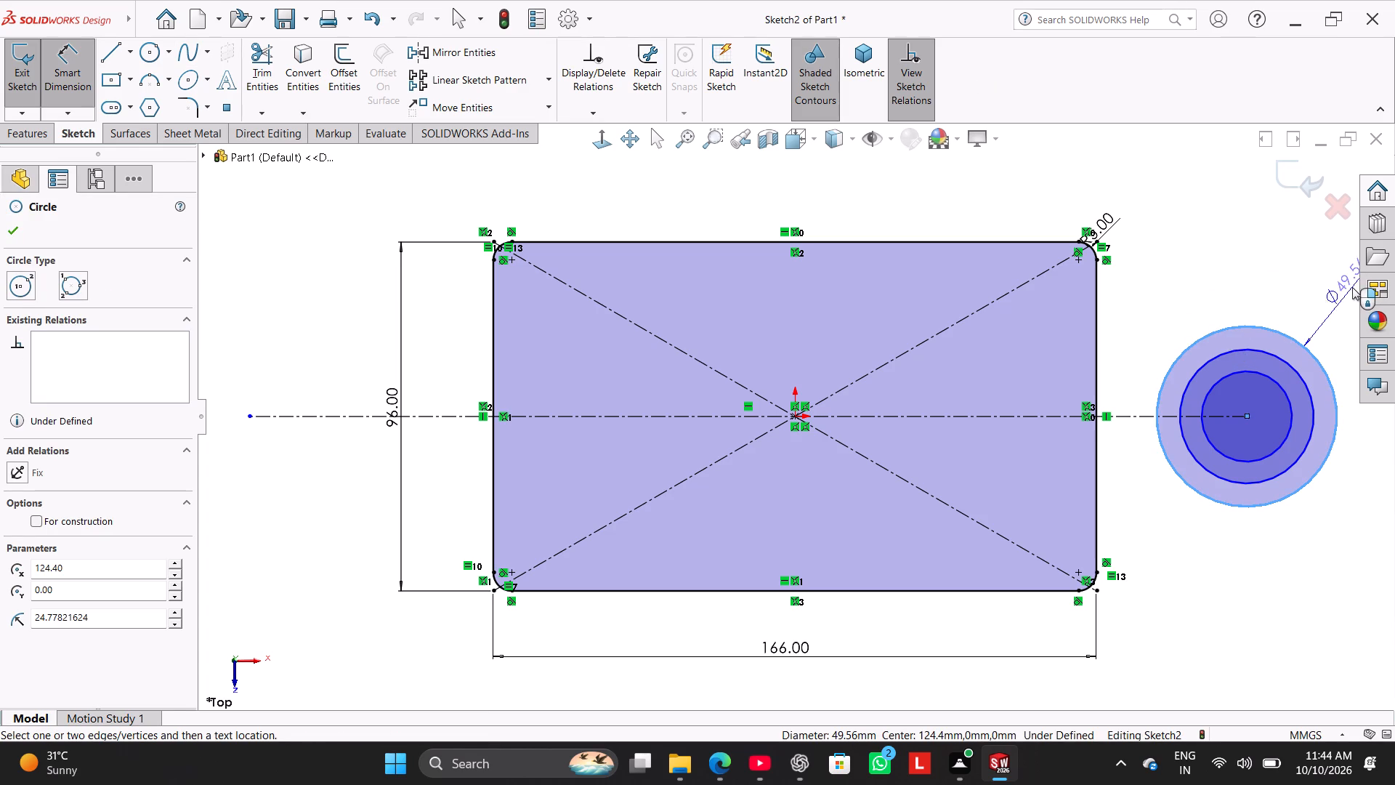
click(1350, 287)
text(18*2)
key(Return)
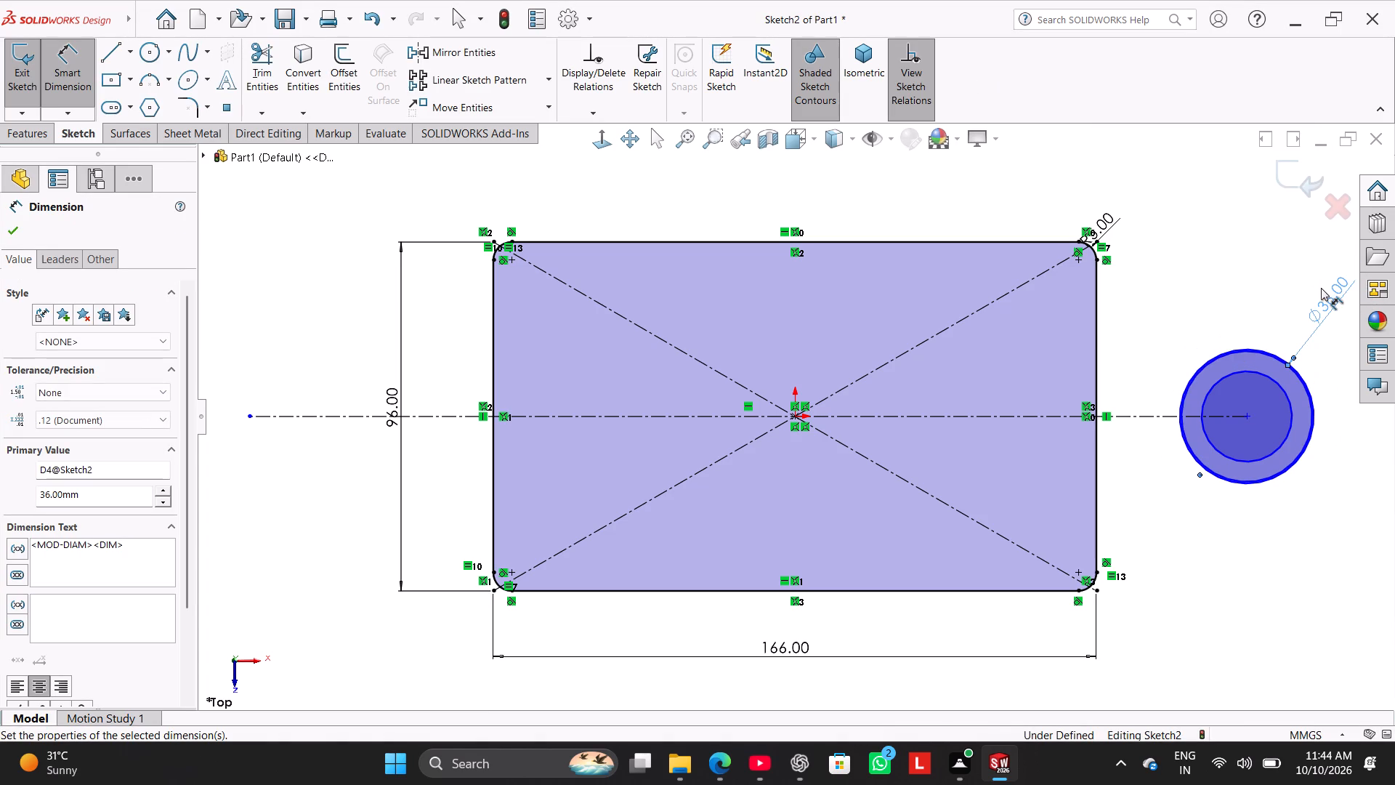
click(66, 260)
click(42, 364)
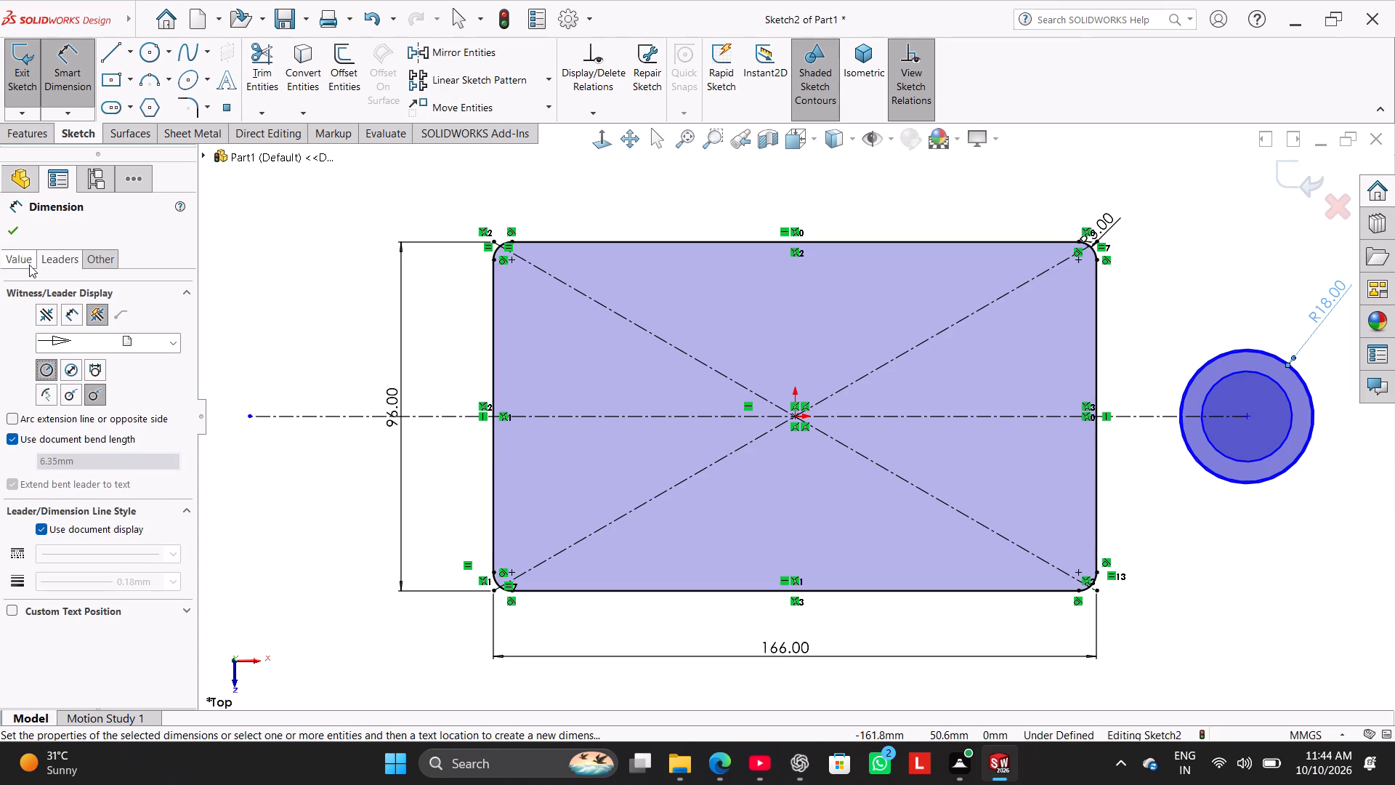
click(4, 226)
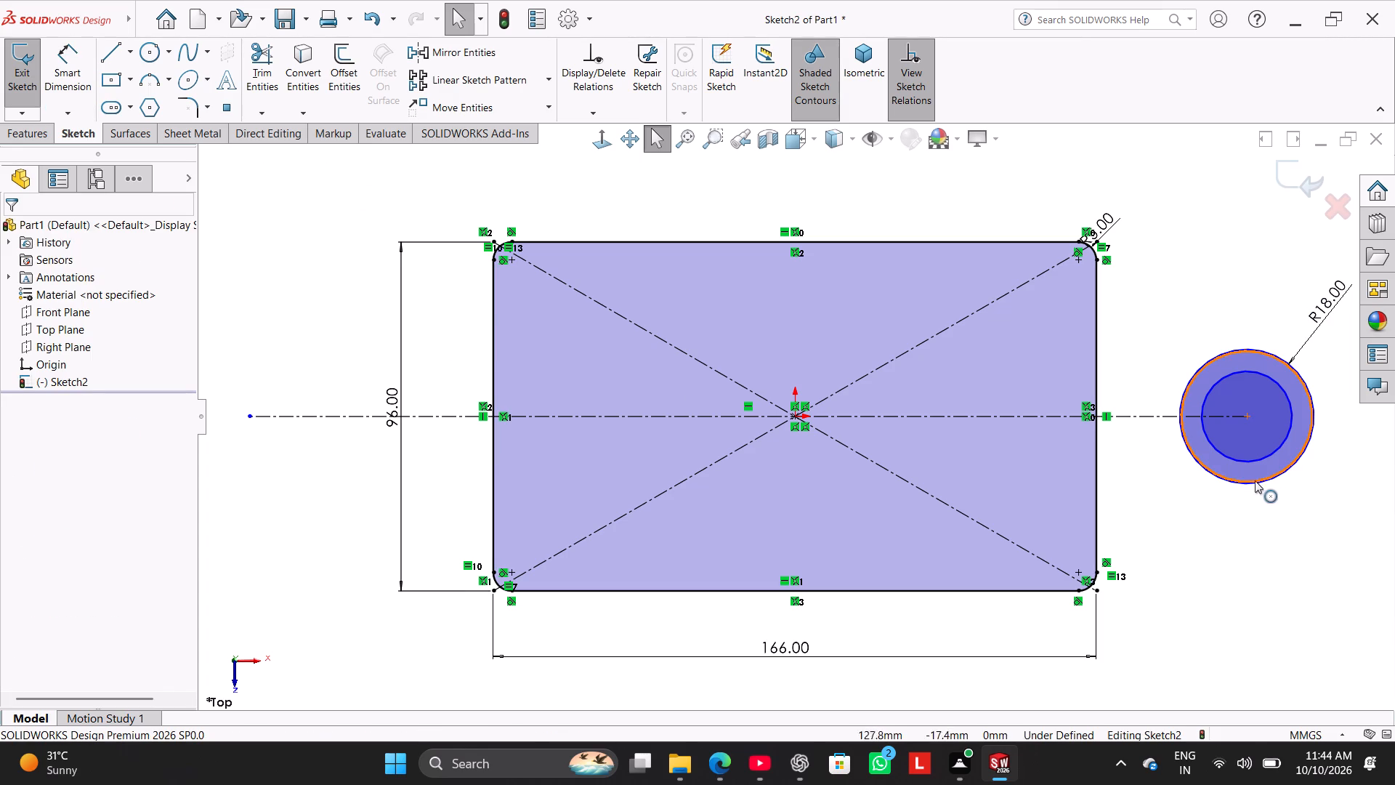
Delete the two undimensioned concentric circles, leaving only the R18 circle beside the rectangle.
scroll(1269, 462, down, 5)
scroll(1174, 399, down, 3)
scroll(998, 412, up, 4)
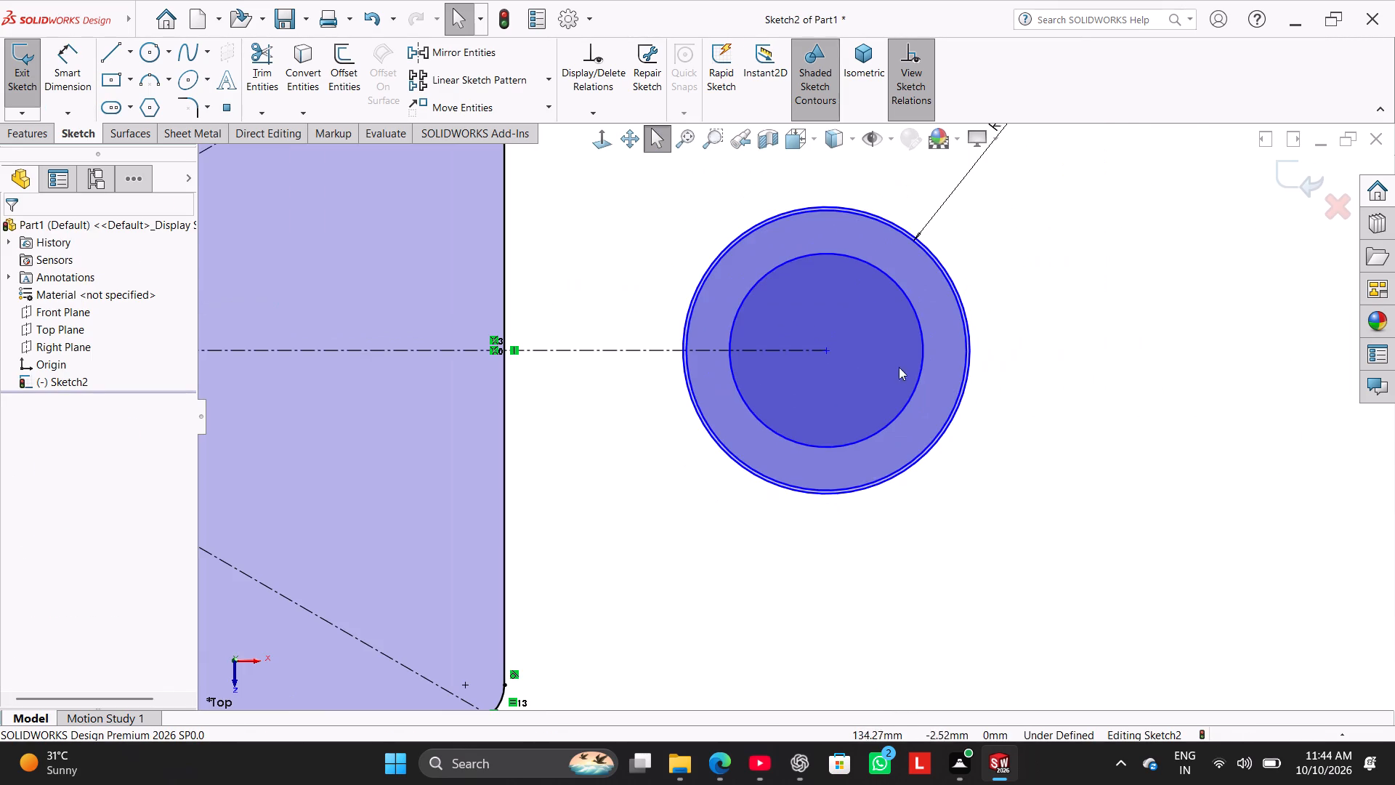
scroll(864, 330, down, 3)
scroll(862, 328, up, 4)
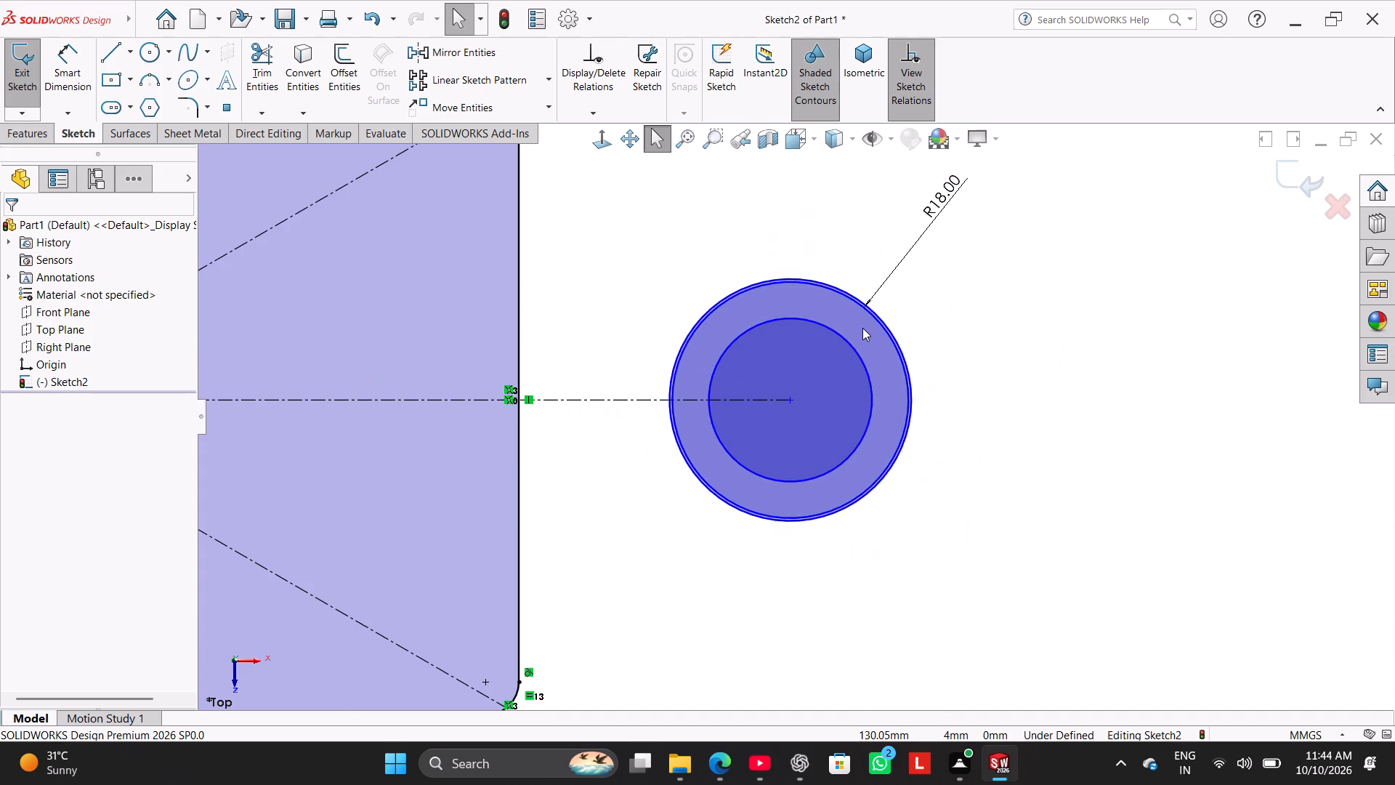
scroll(862, 328, down, 2)
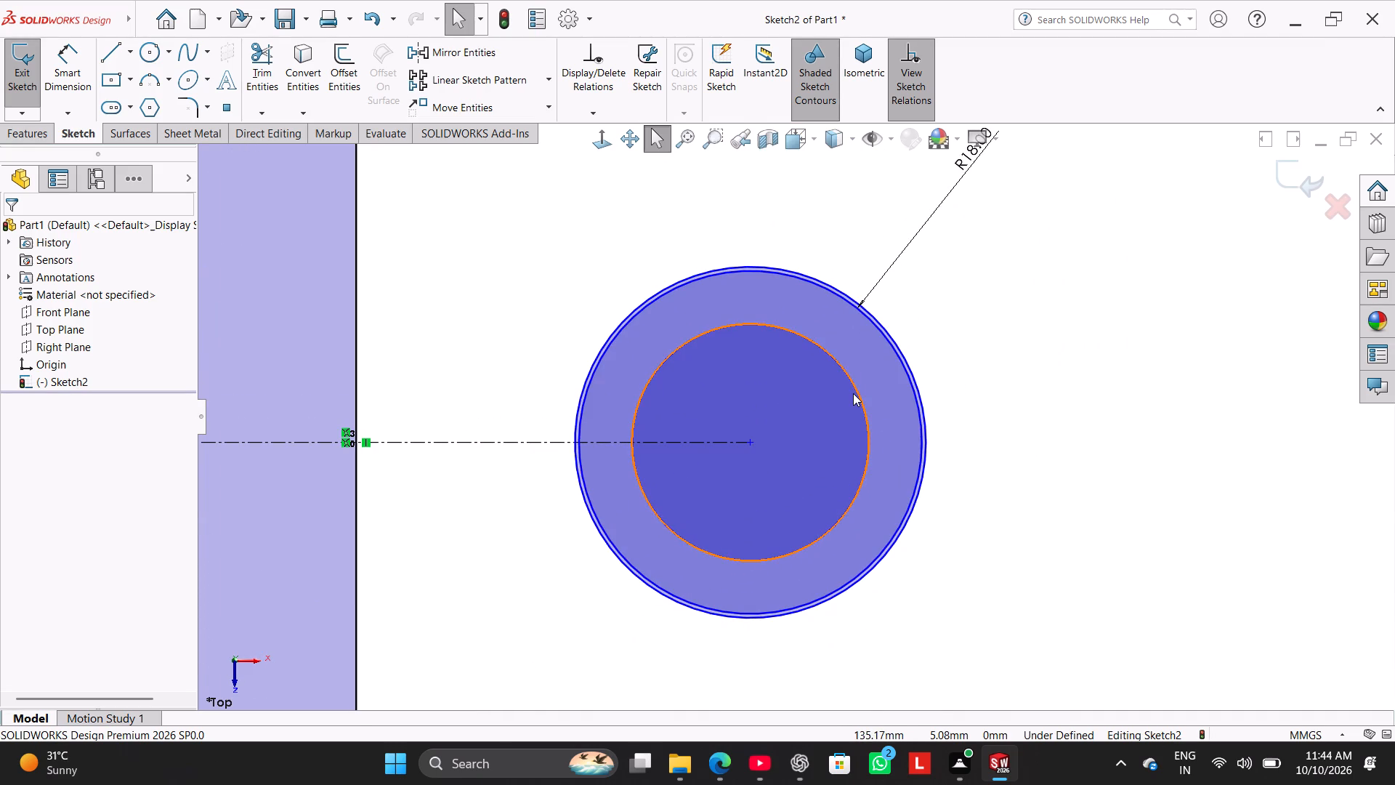
right_click(855, 394)
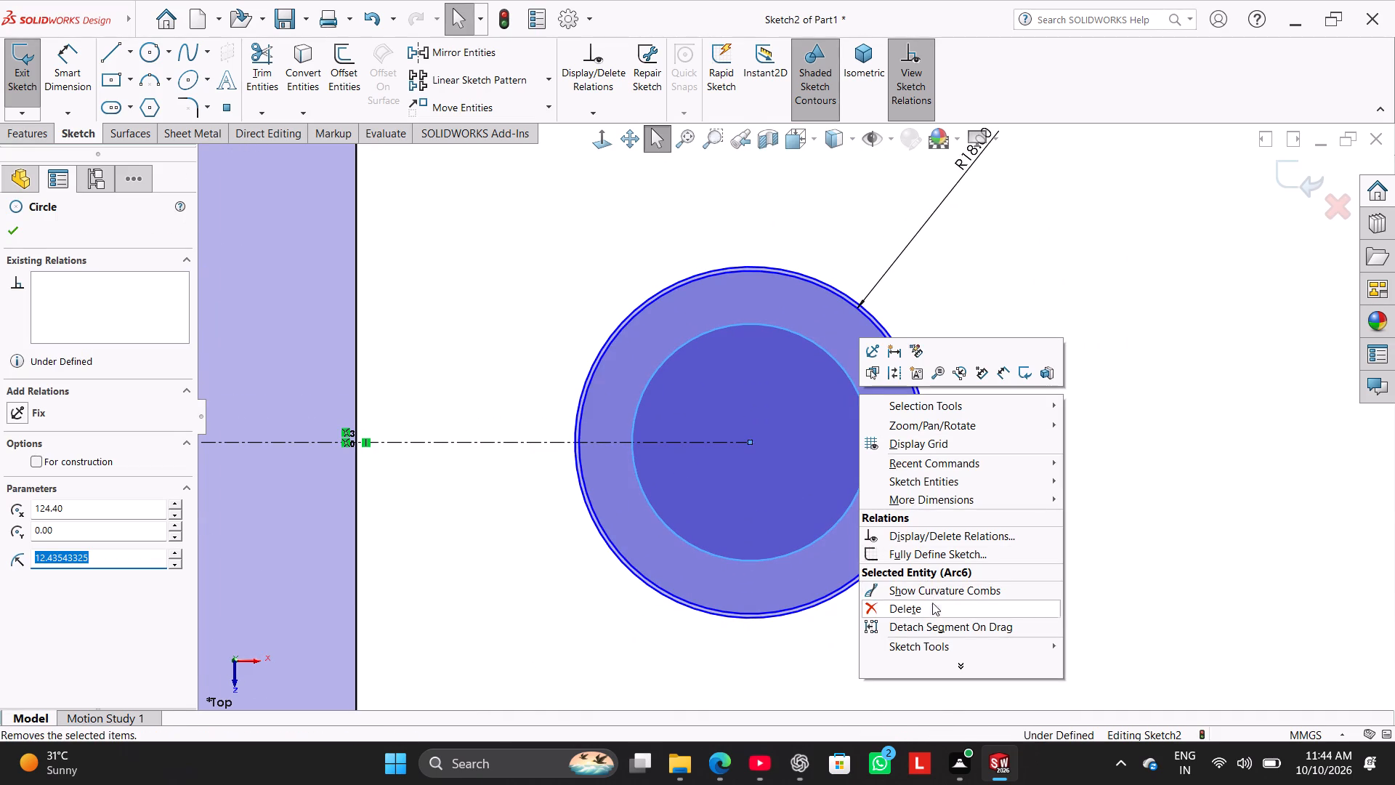
click(932, 608)
right_click(927, 446)
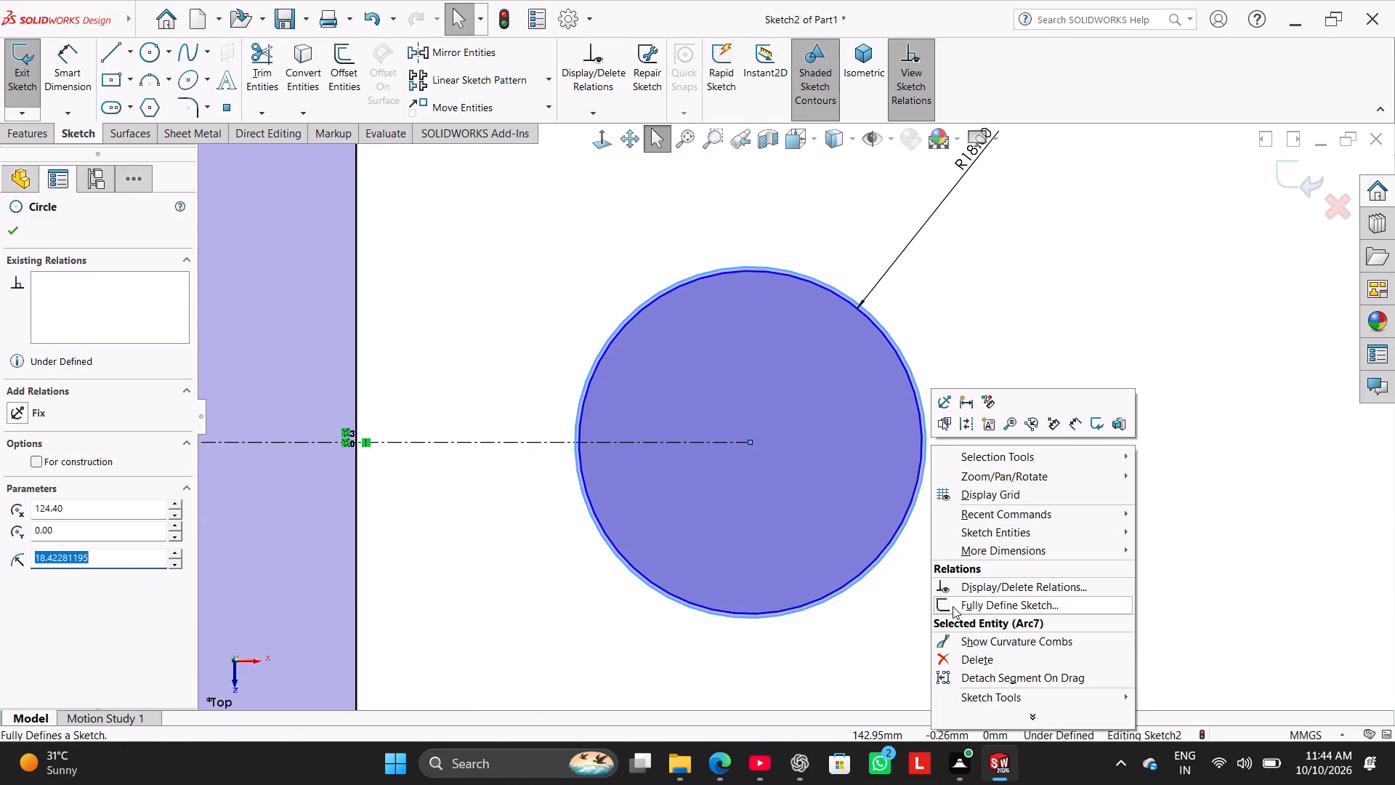
click(947, 653)
Draw a vertical centerline from the origin up to the midpoint of the rectangle's top edge.
scroll(719, 369, up, 7)
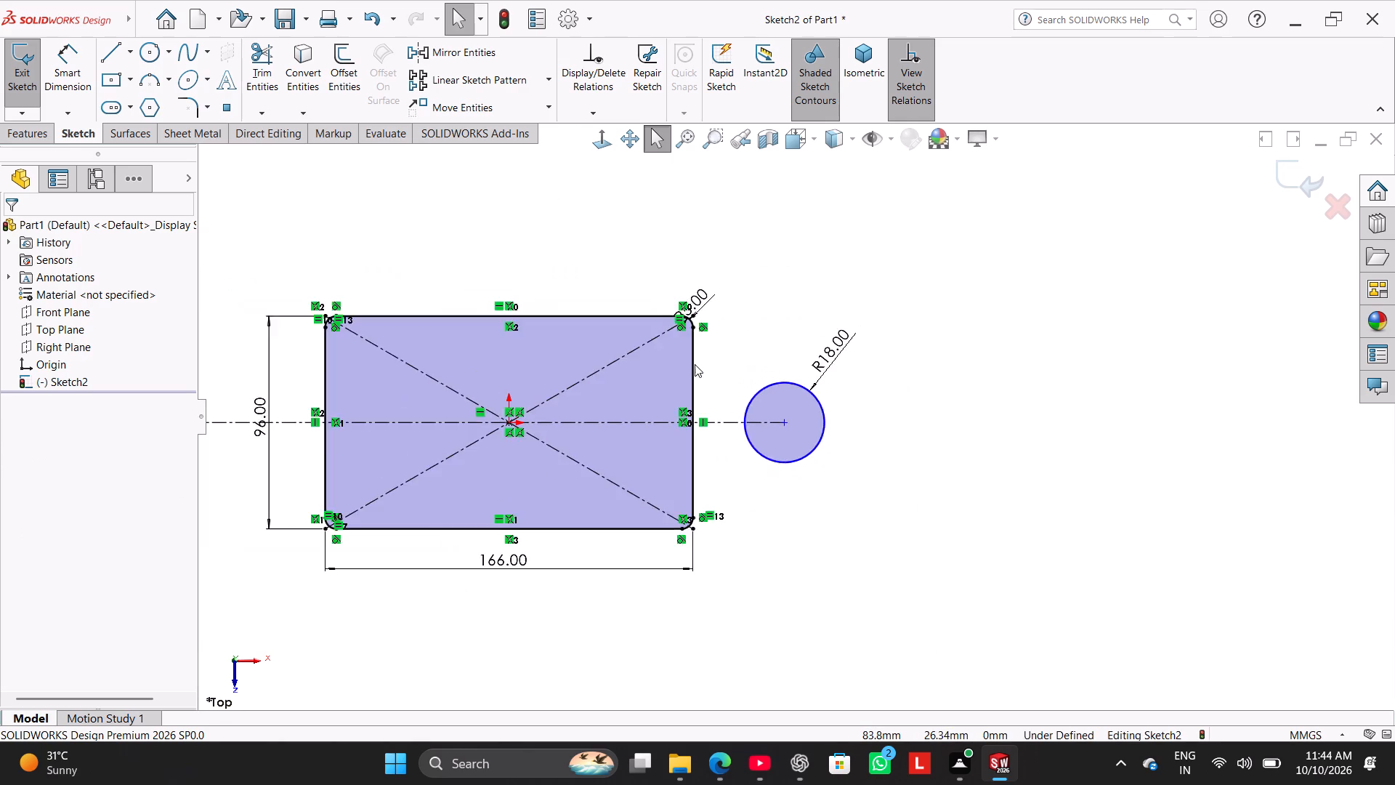
scroll(695, 364, up, 3)
scroll(695, 364, down, 2)
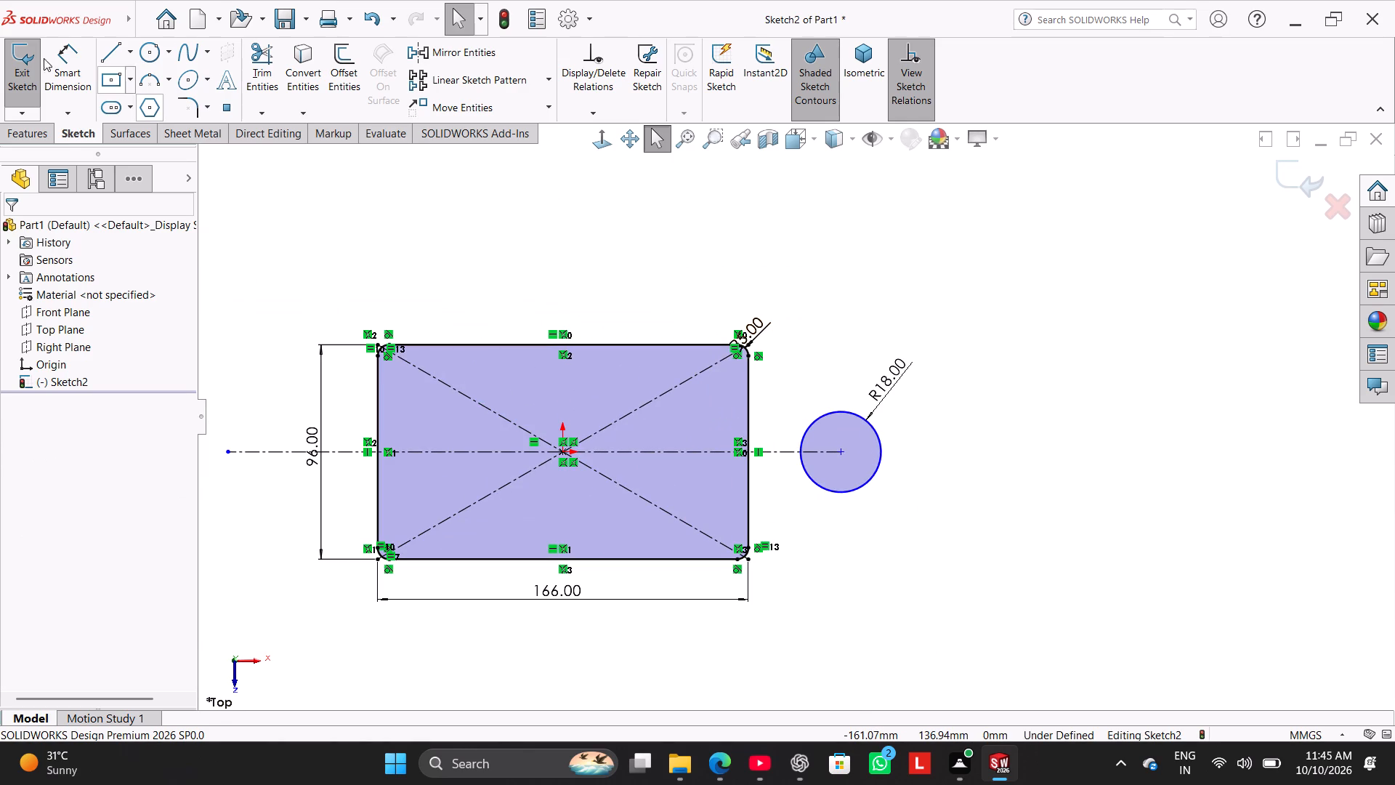
click(124, 54)
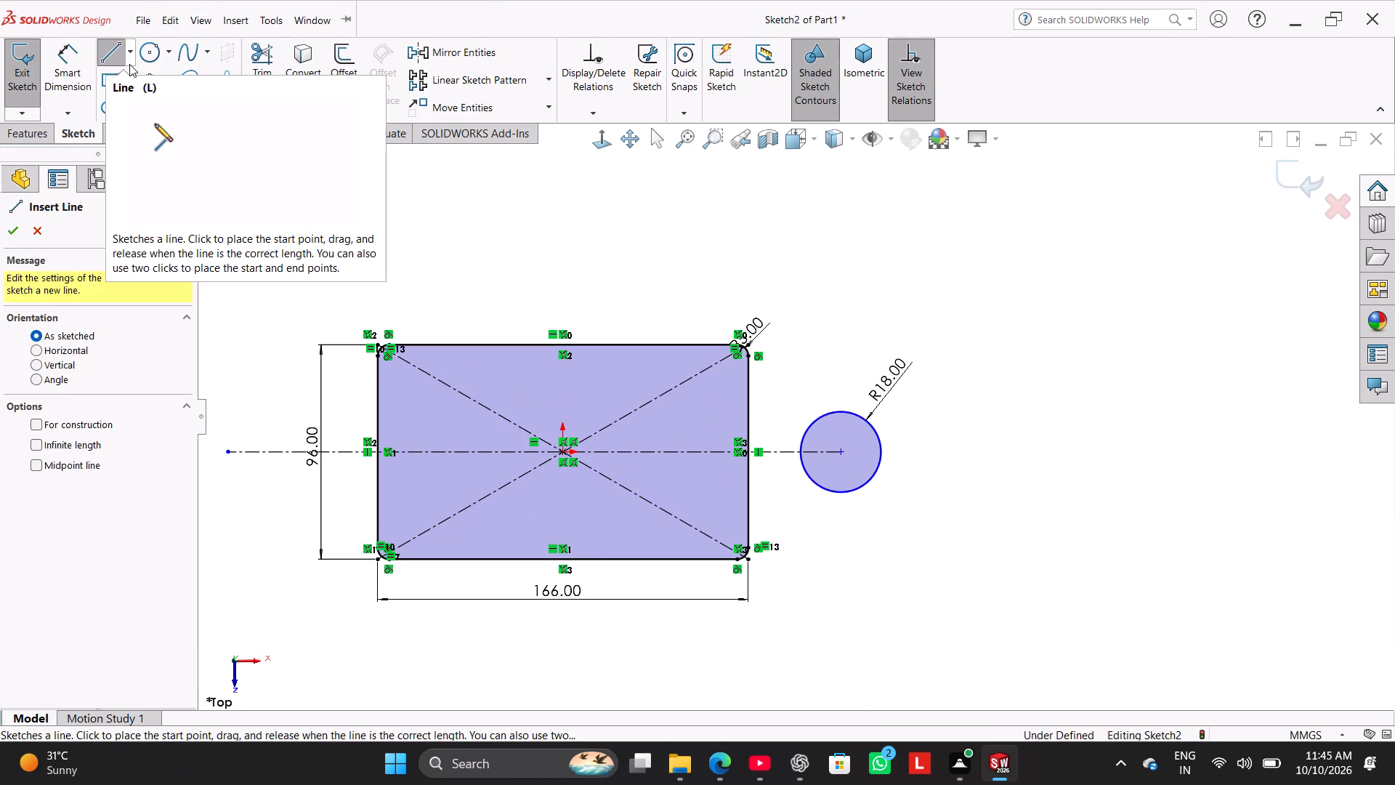
click(127, 52)
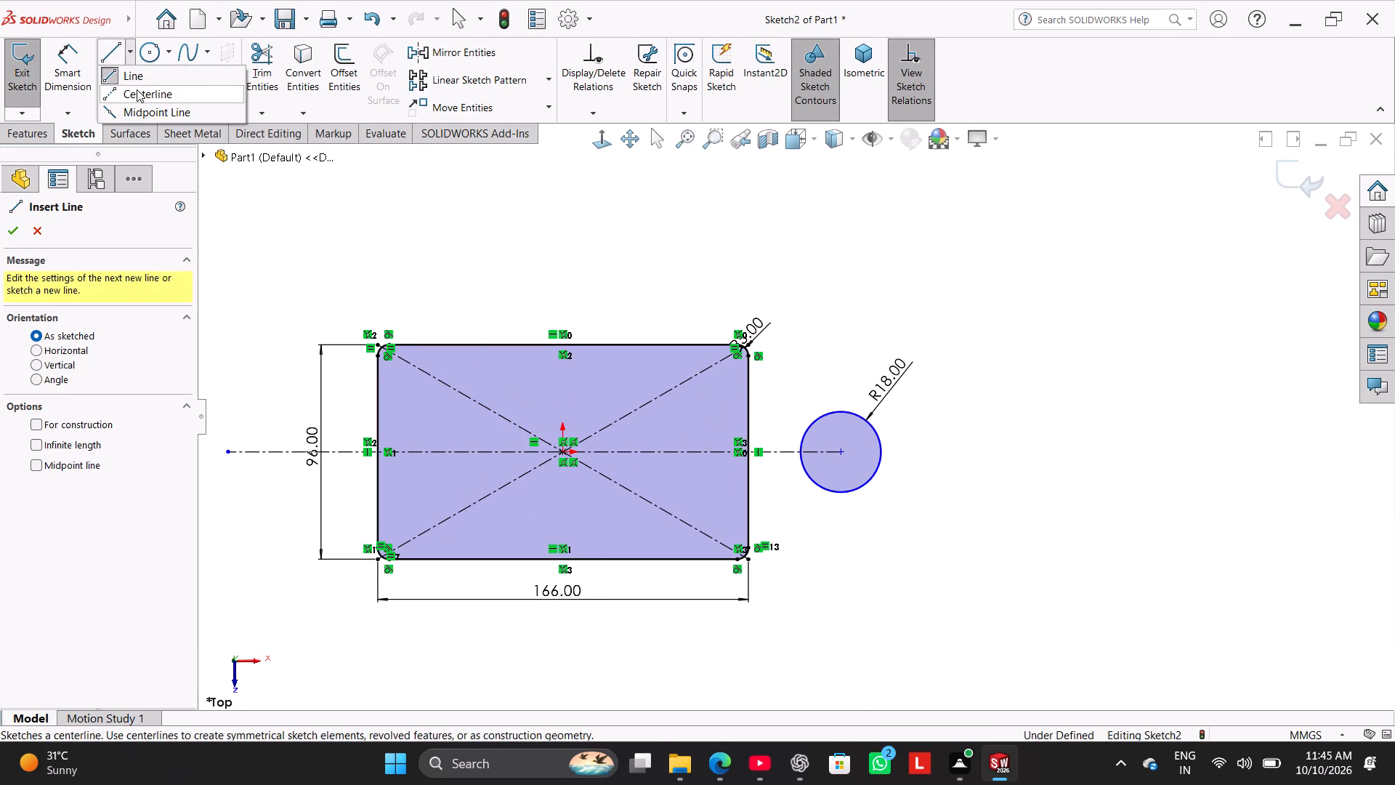
click(137, 89)
click(560, 450)
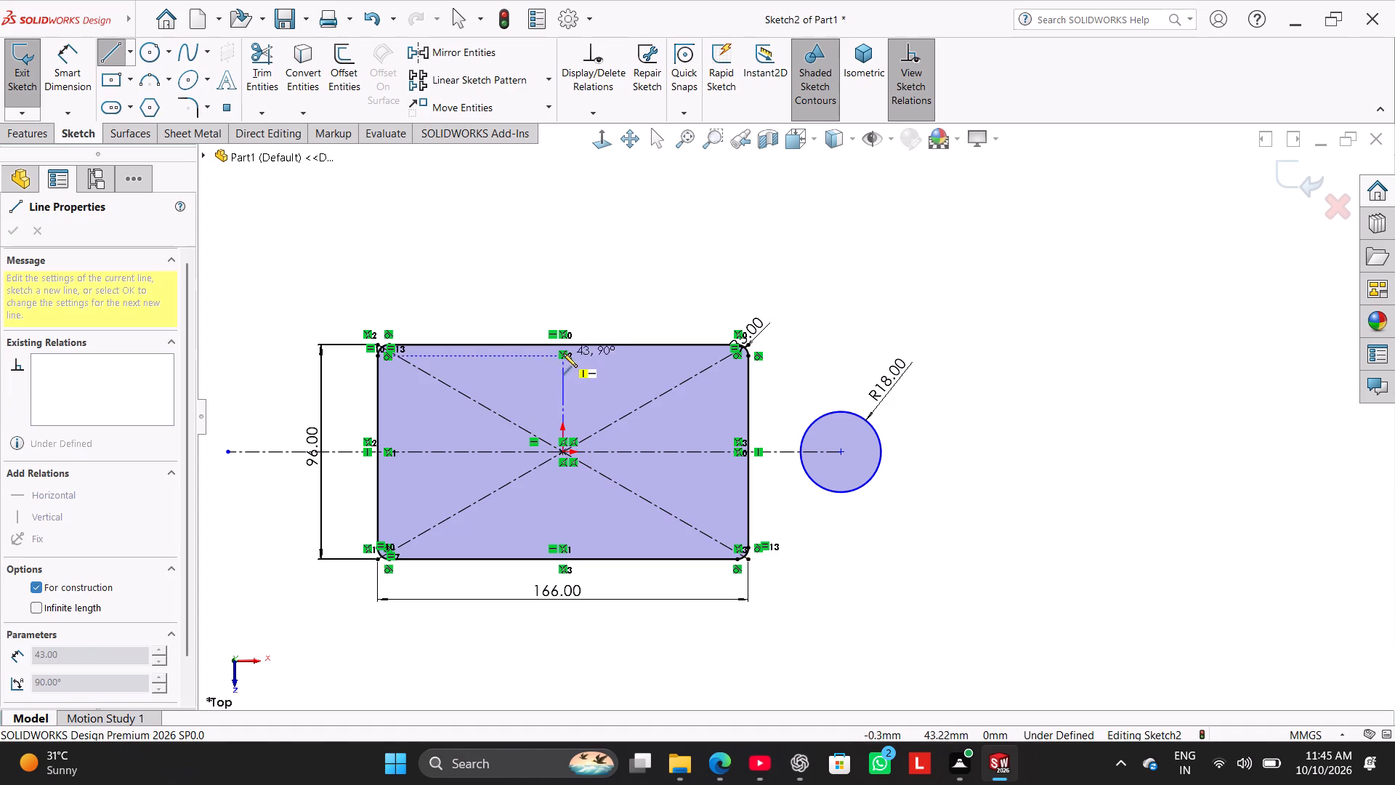
click(566, 342)
right_click(561, 288)
click(586, 302)
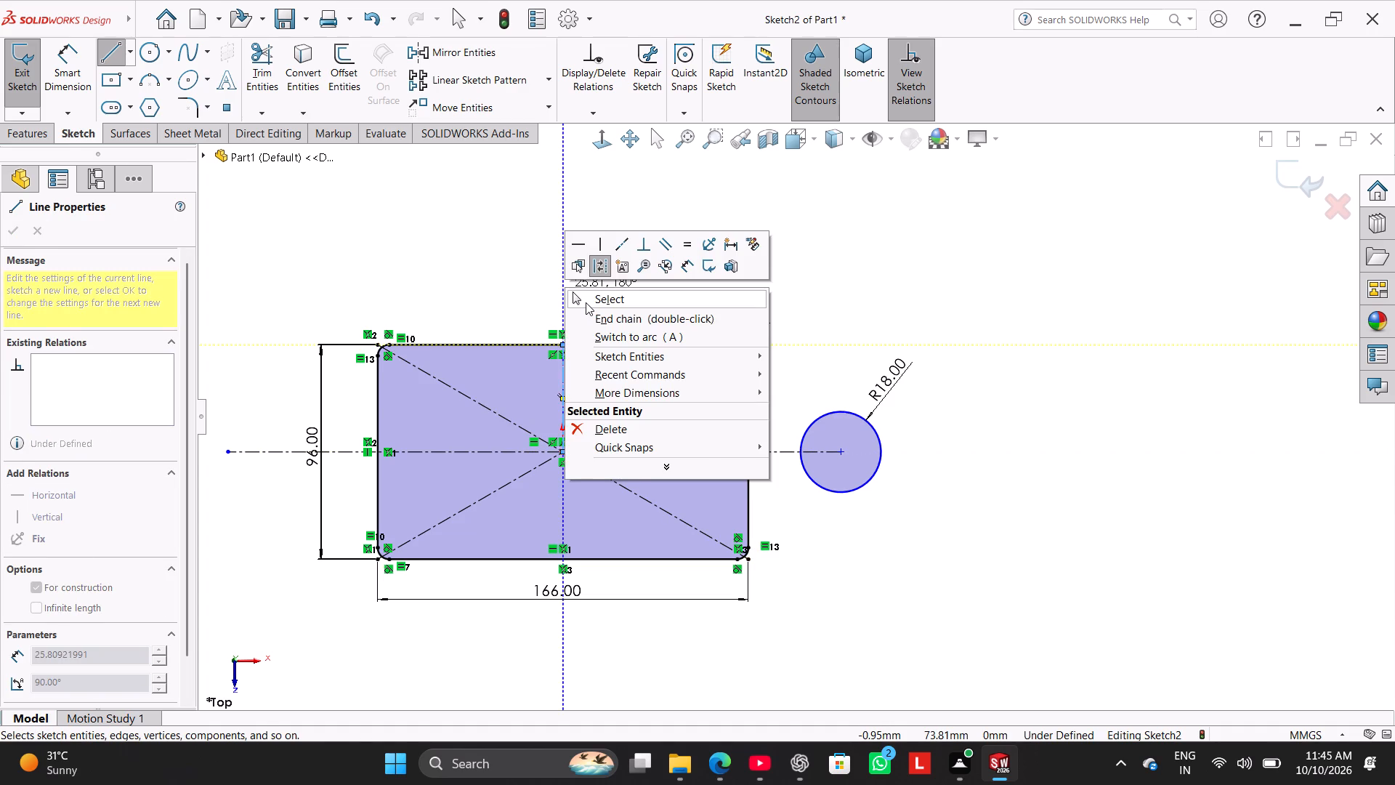
Mirror the R18 circle about the vertical centerline to the opposite side of the rectangle.
ctrl+click(844, 416)
ctrl+click(560, 377)
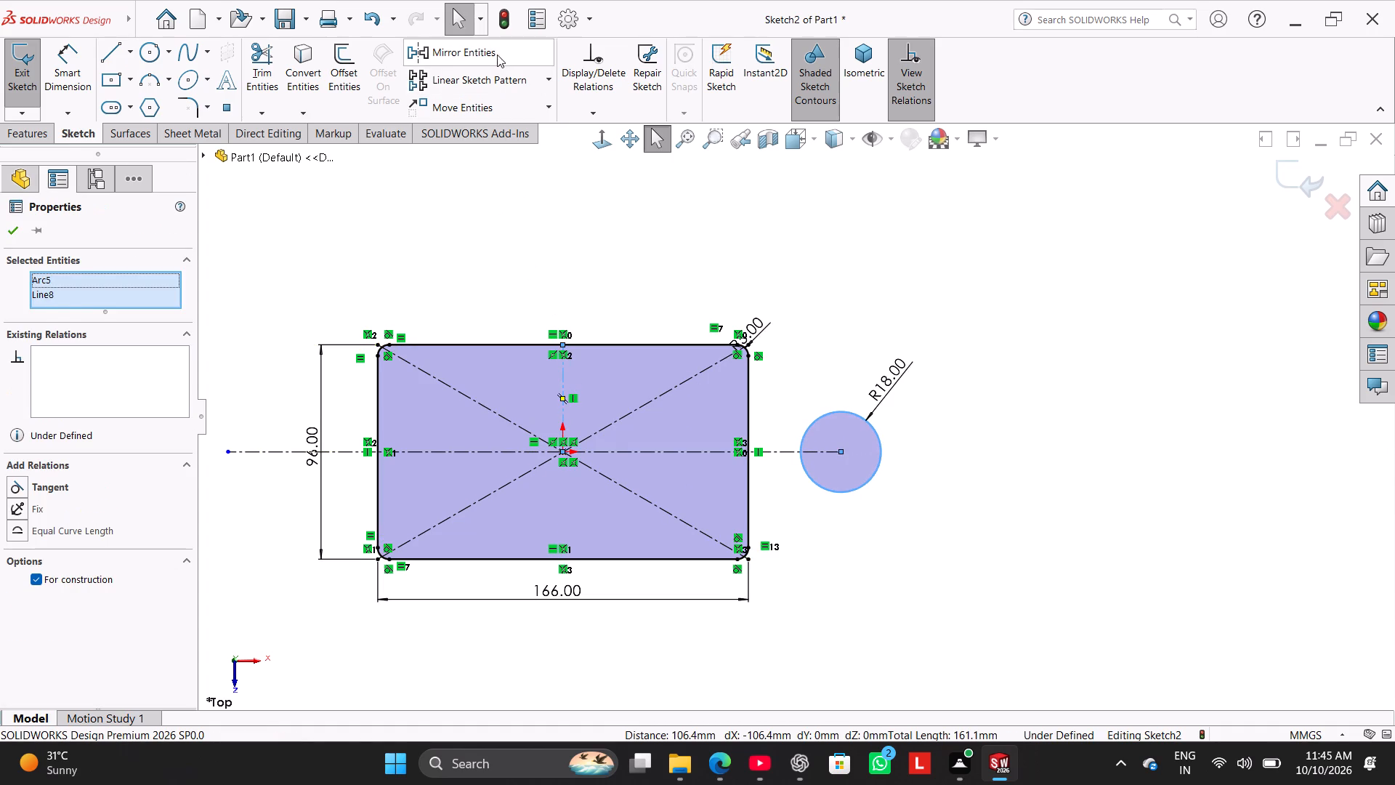
ctrl+click(497, 49)
Move the free end of the horizontal centerline onto the mirrored circle's centre point.
scroll(497, 360, up, 2)
scroll(324, 321, down, 1)
scroll(499, 436, down, 2)
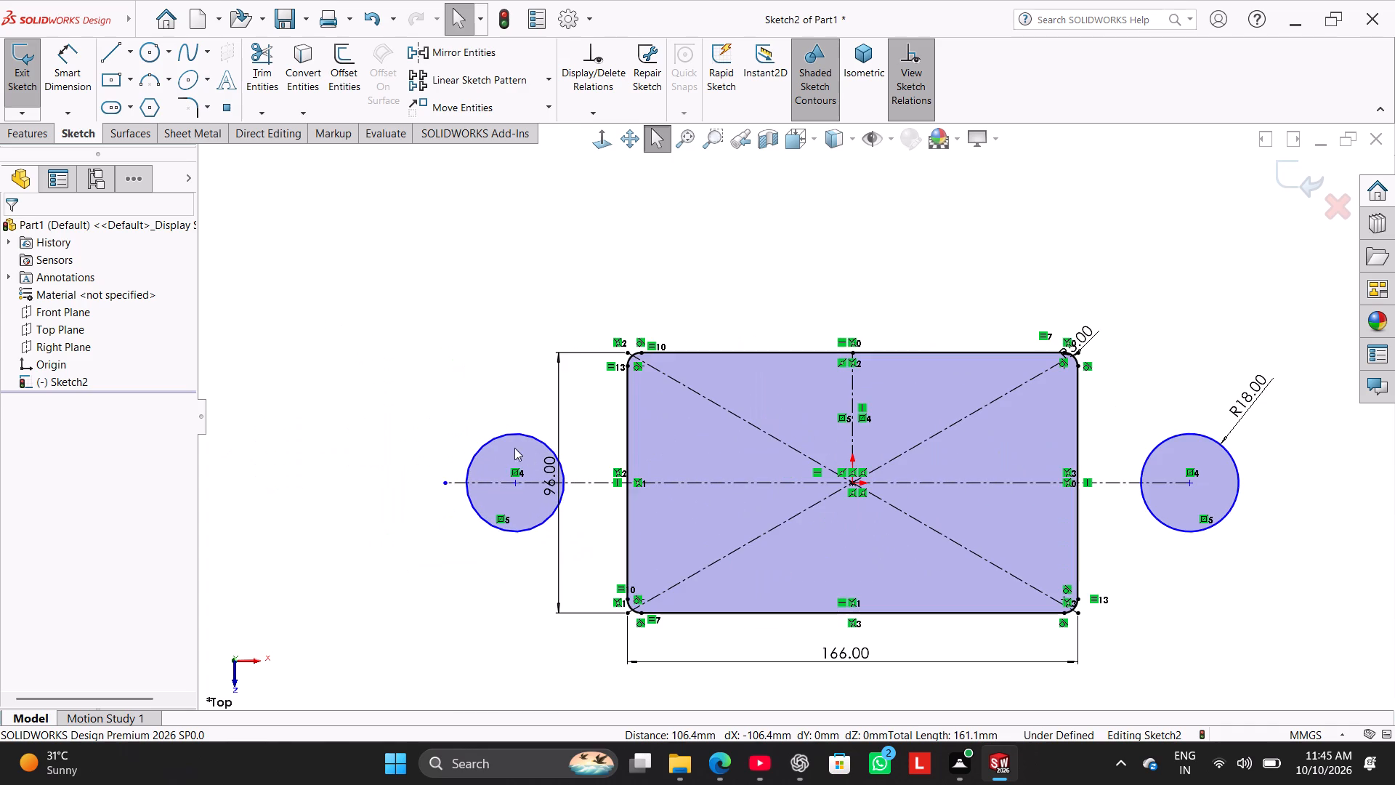
drag(445, 480, 493, 488)
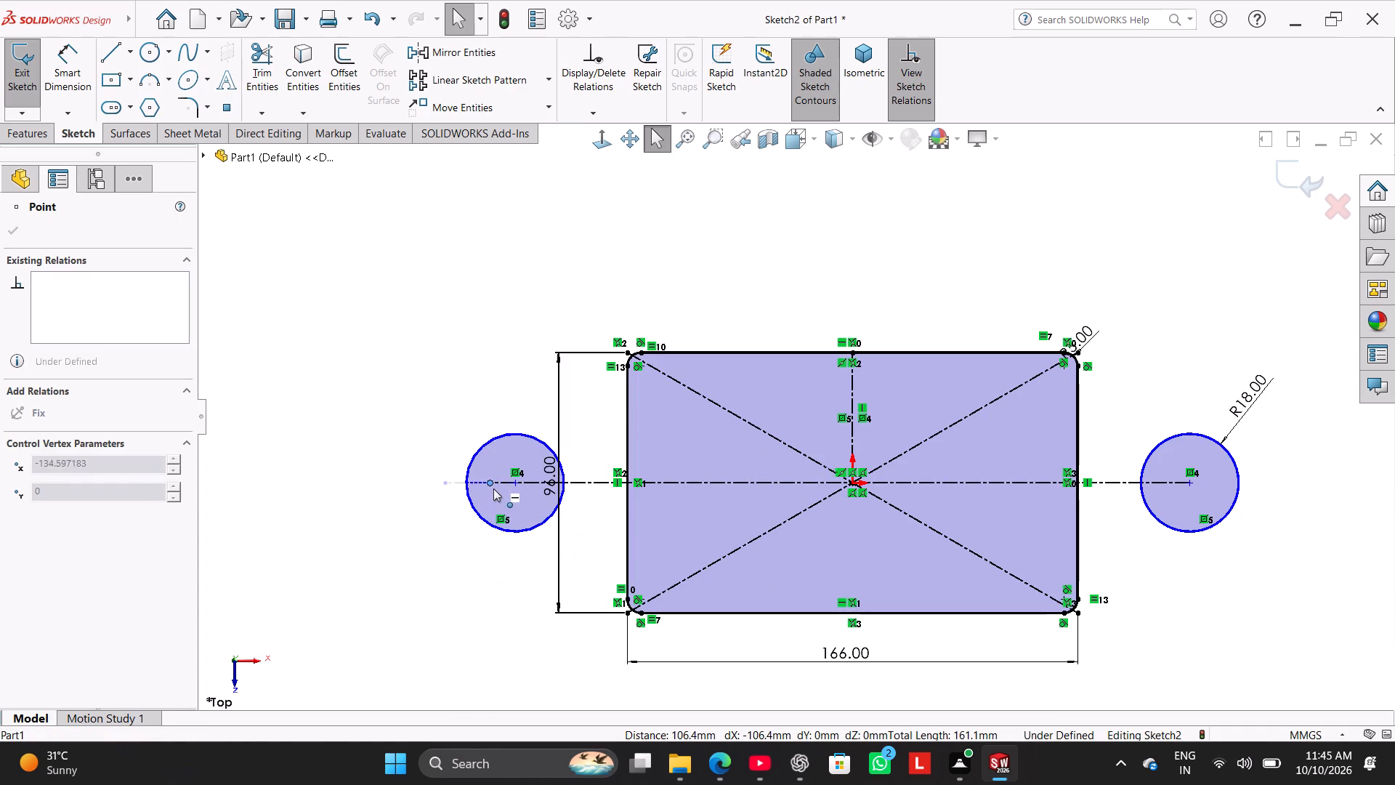
drag(493, 488, 517, 492)
click(379, 392)
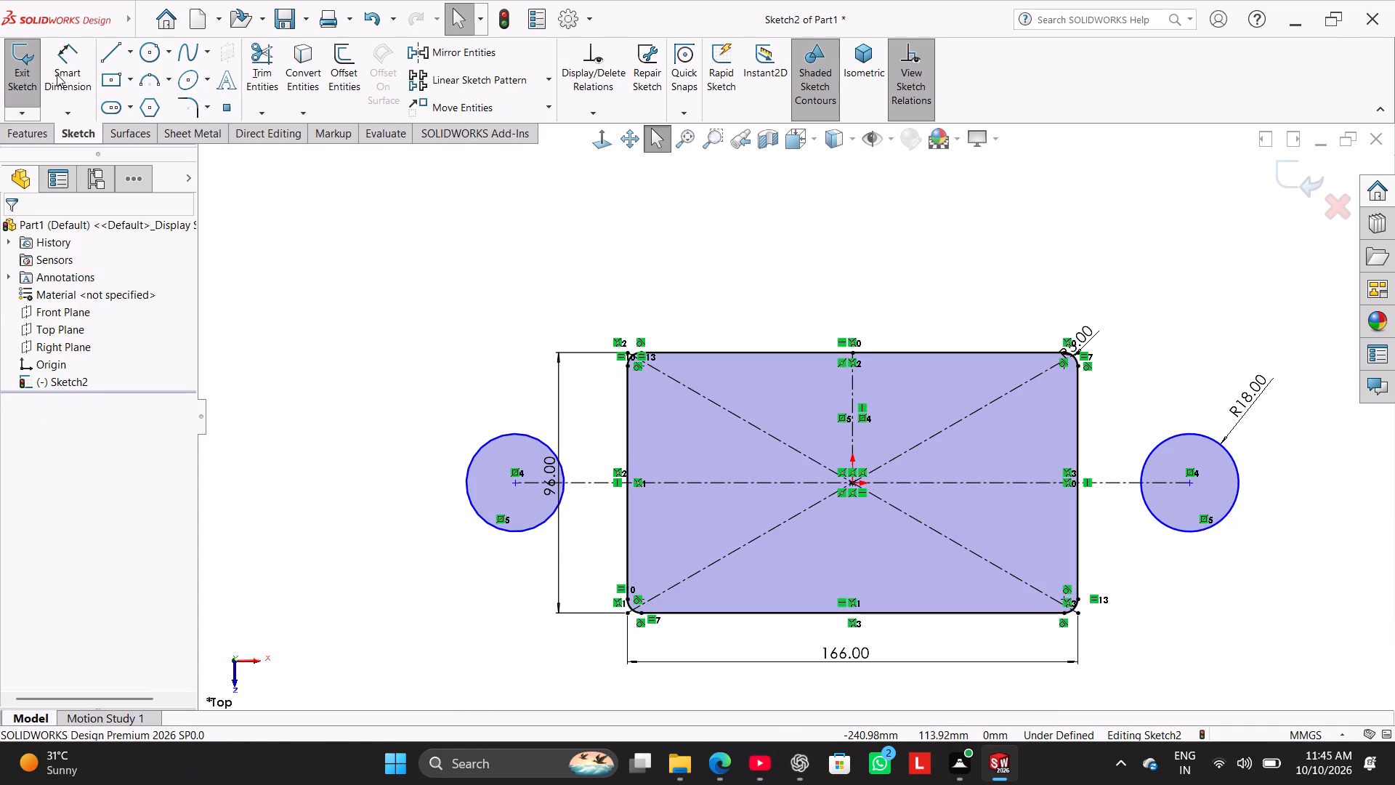
Dimension the horizontal centerline between the two circle centres to 228 mm.
click(57, 74)
click(737, 483)
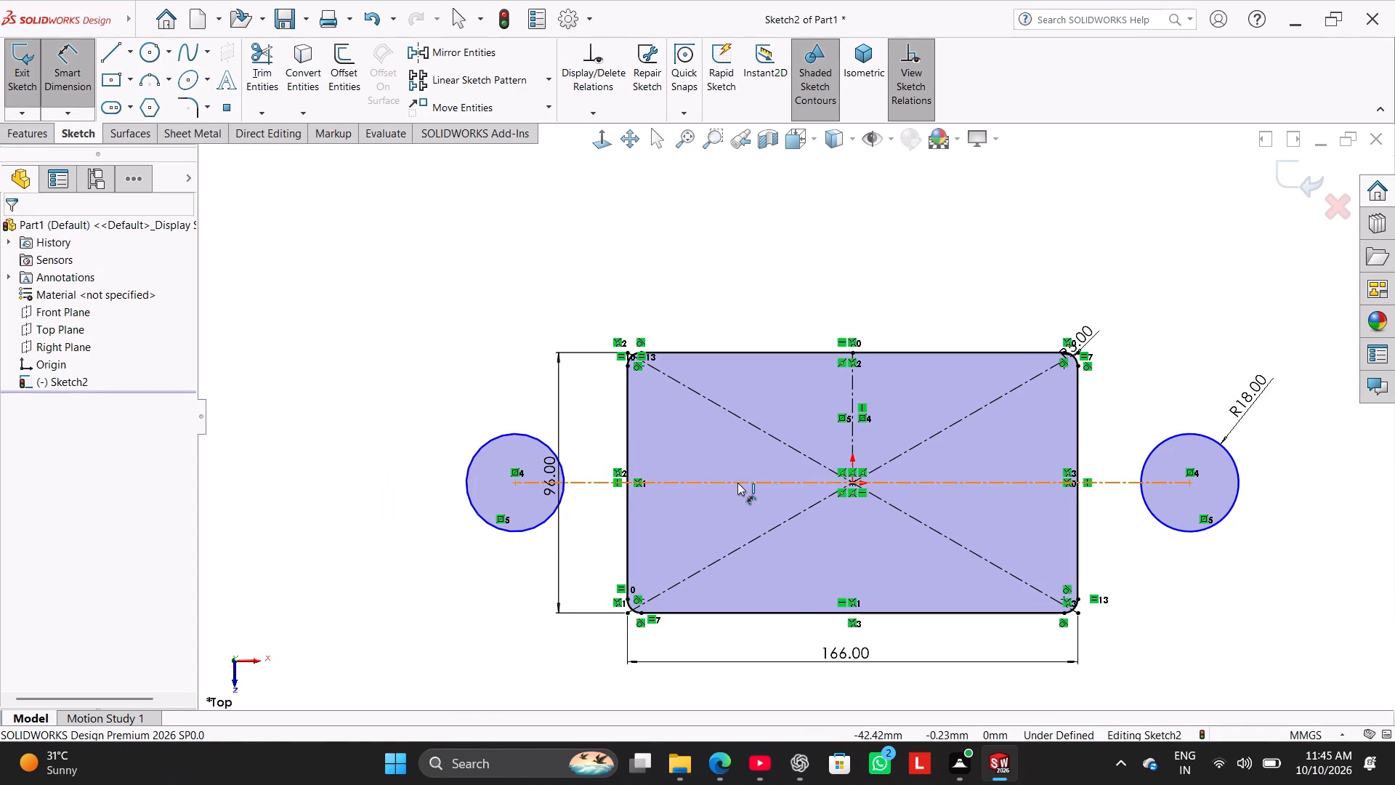
scroll(805, 627, up, 1)
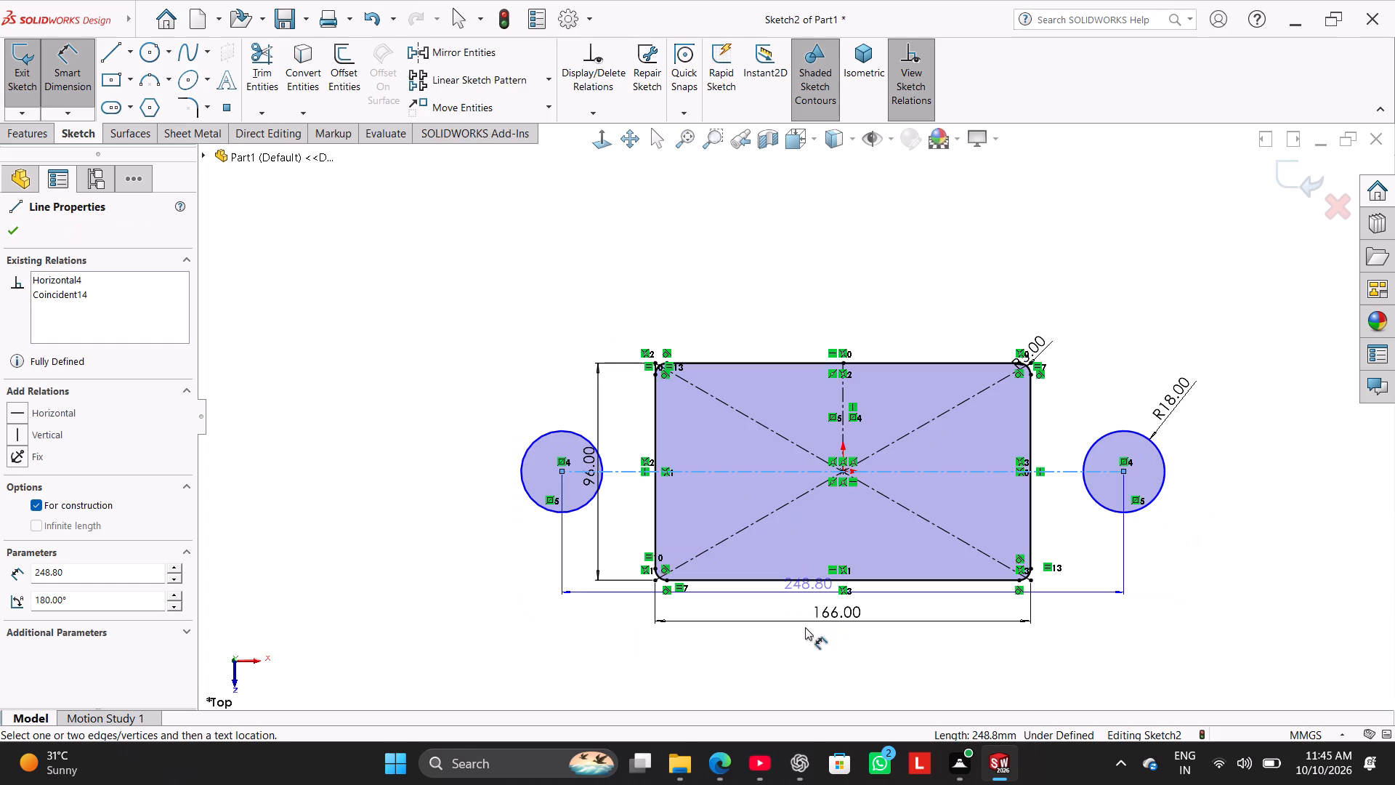
click(839, 285)
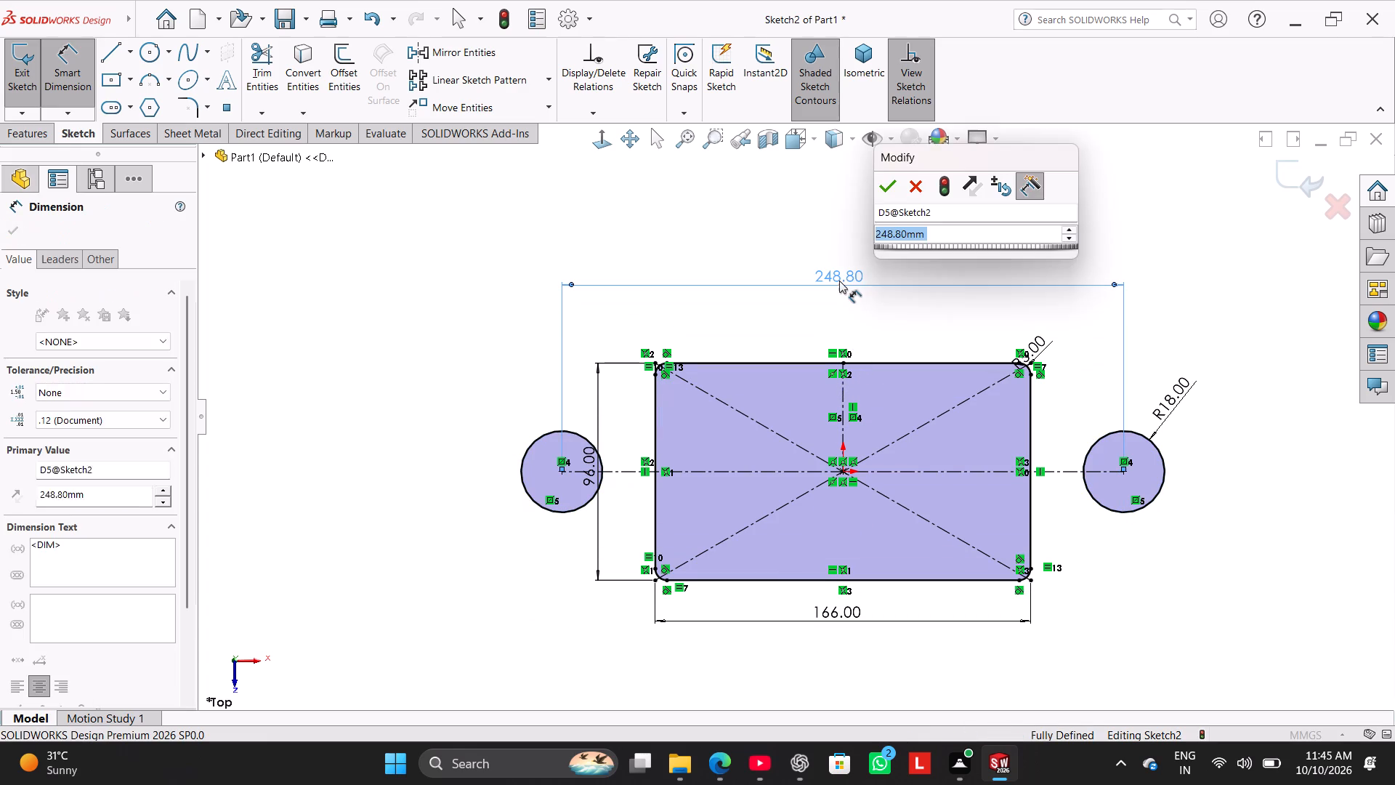
text(228)
key(Return)
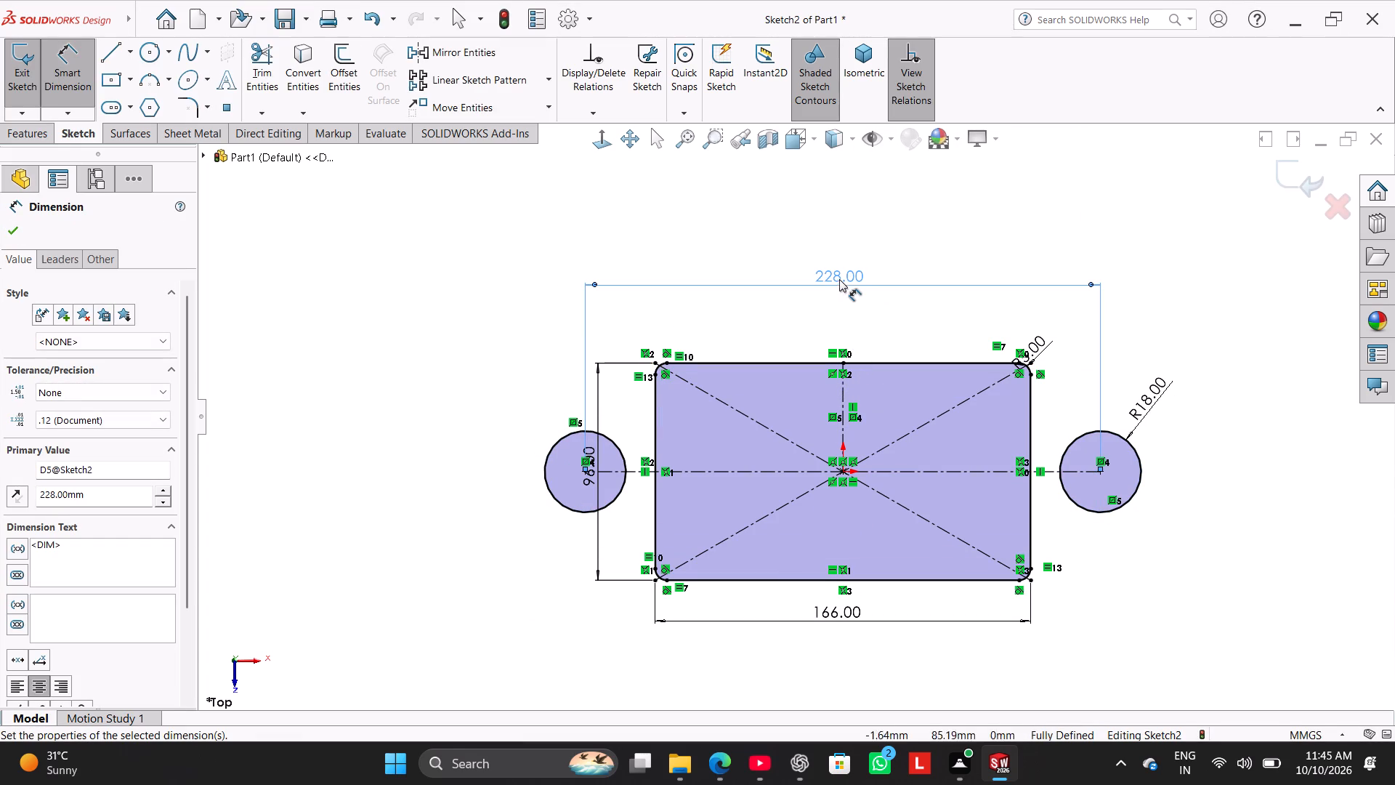
right_click(404, 355)
click(464, 398)
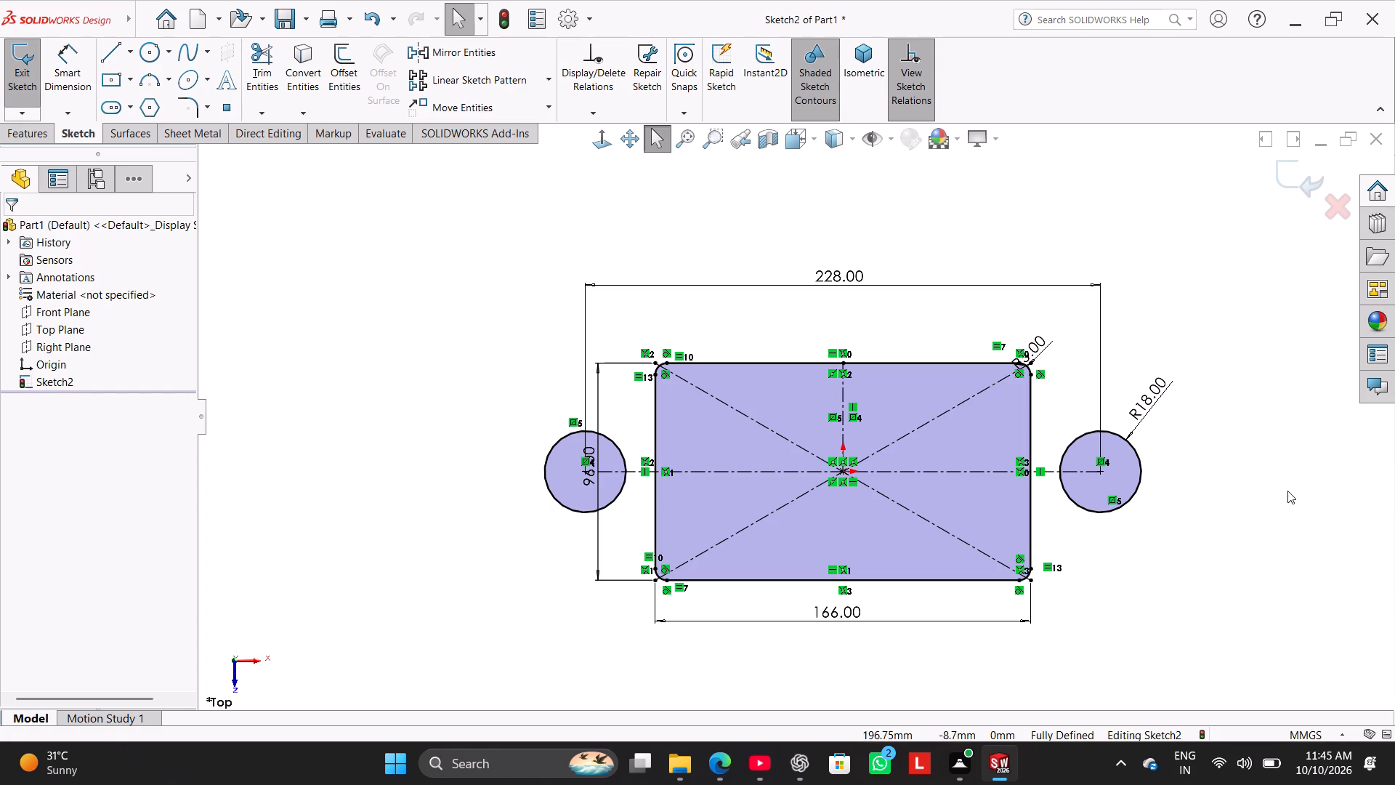
Draw a line about 45 mm long, tangent to the top of the R18-dimensioned circle and ending on the rectangle's adjacent vertical edge.
scroll(1203, 339, down, 3)
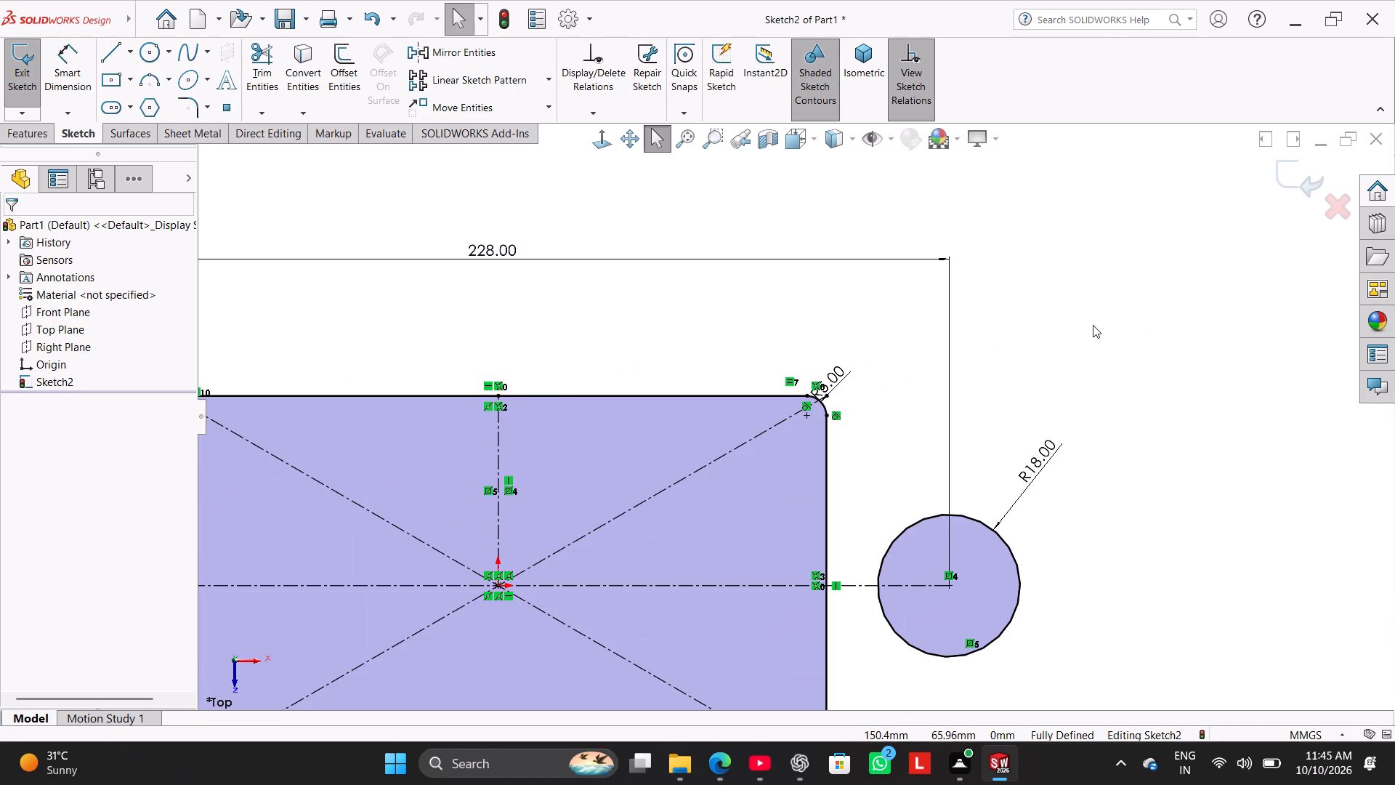
click(116, 50)
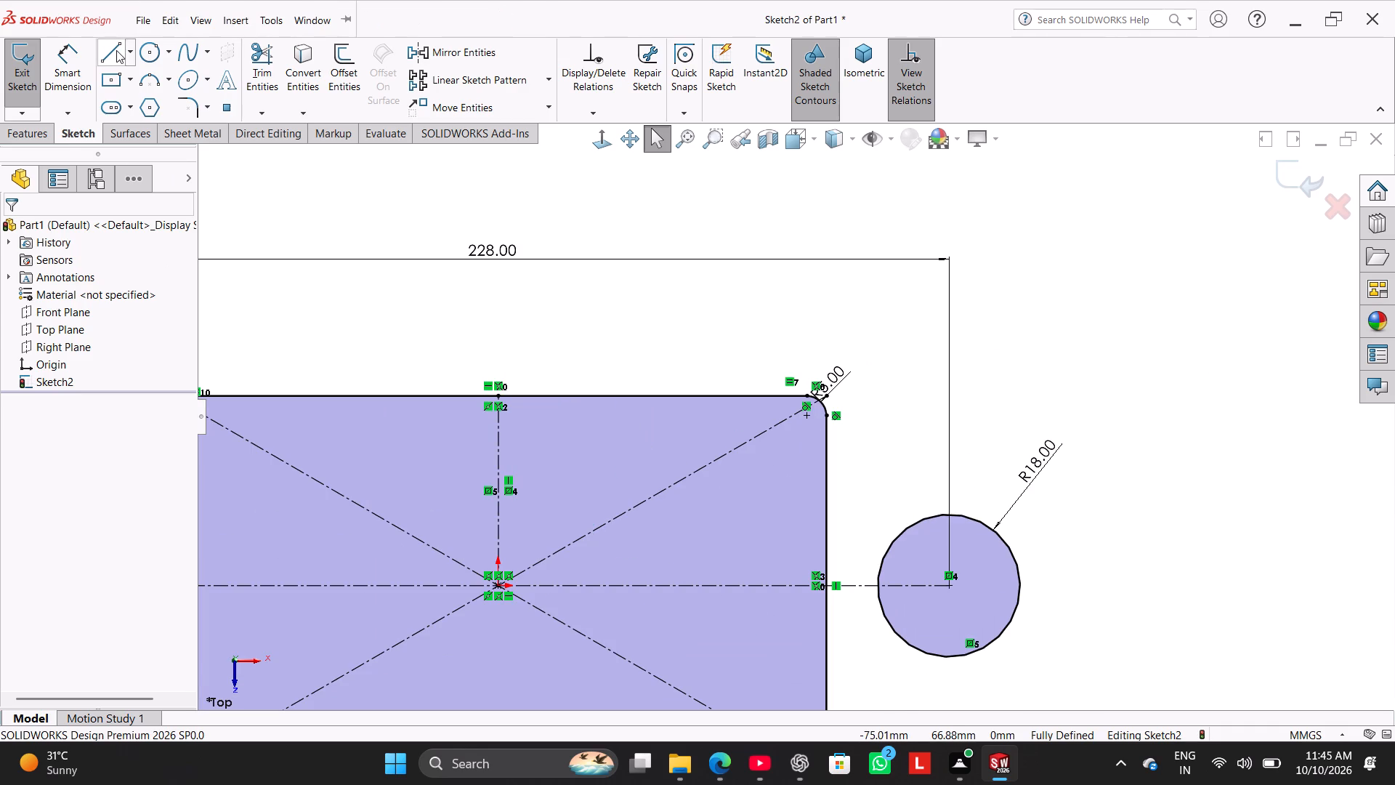
click(972, 520)
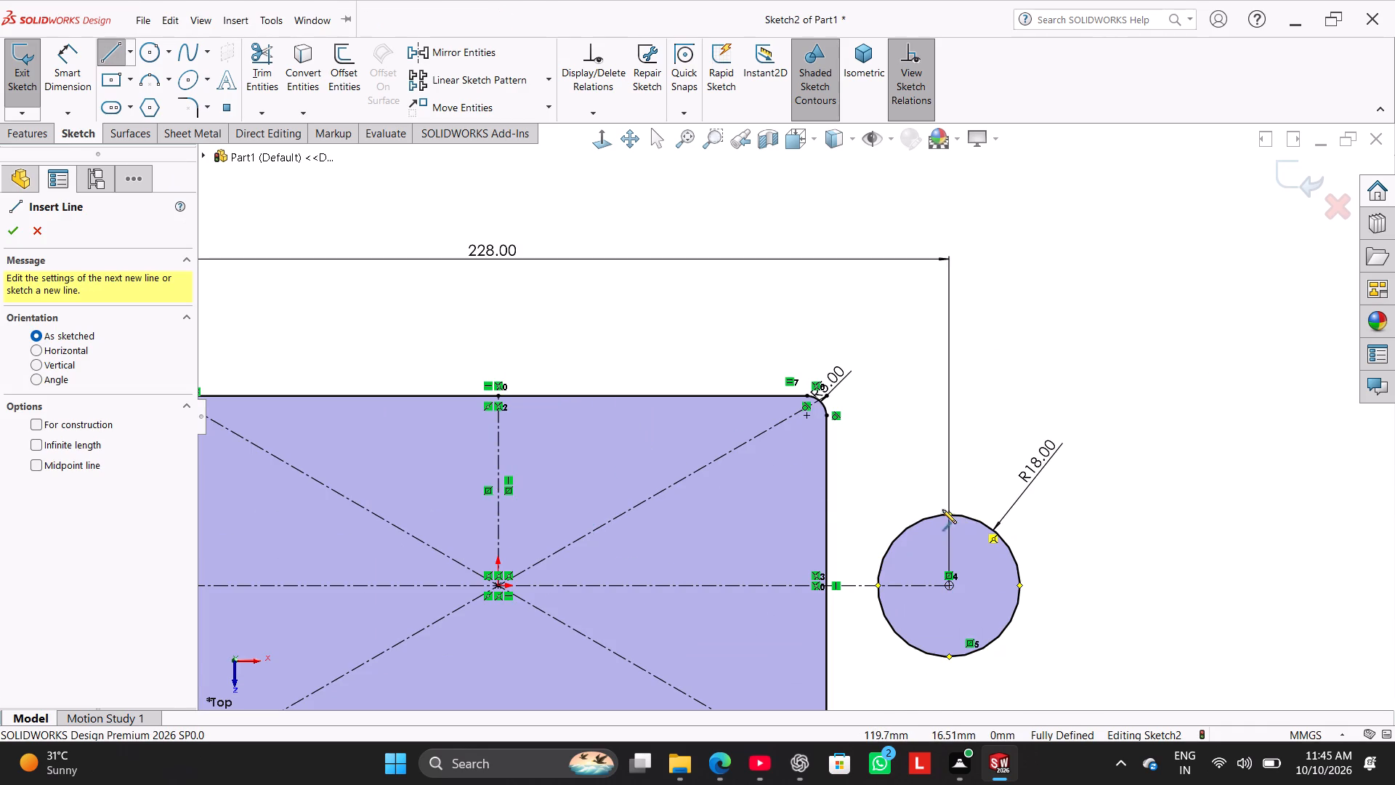
click(826, 438)
right_click(901, 351)
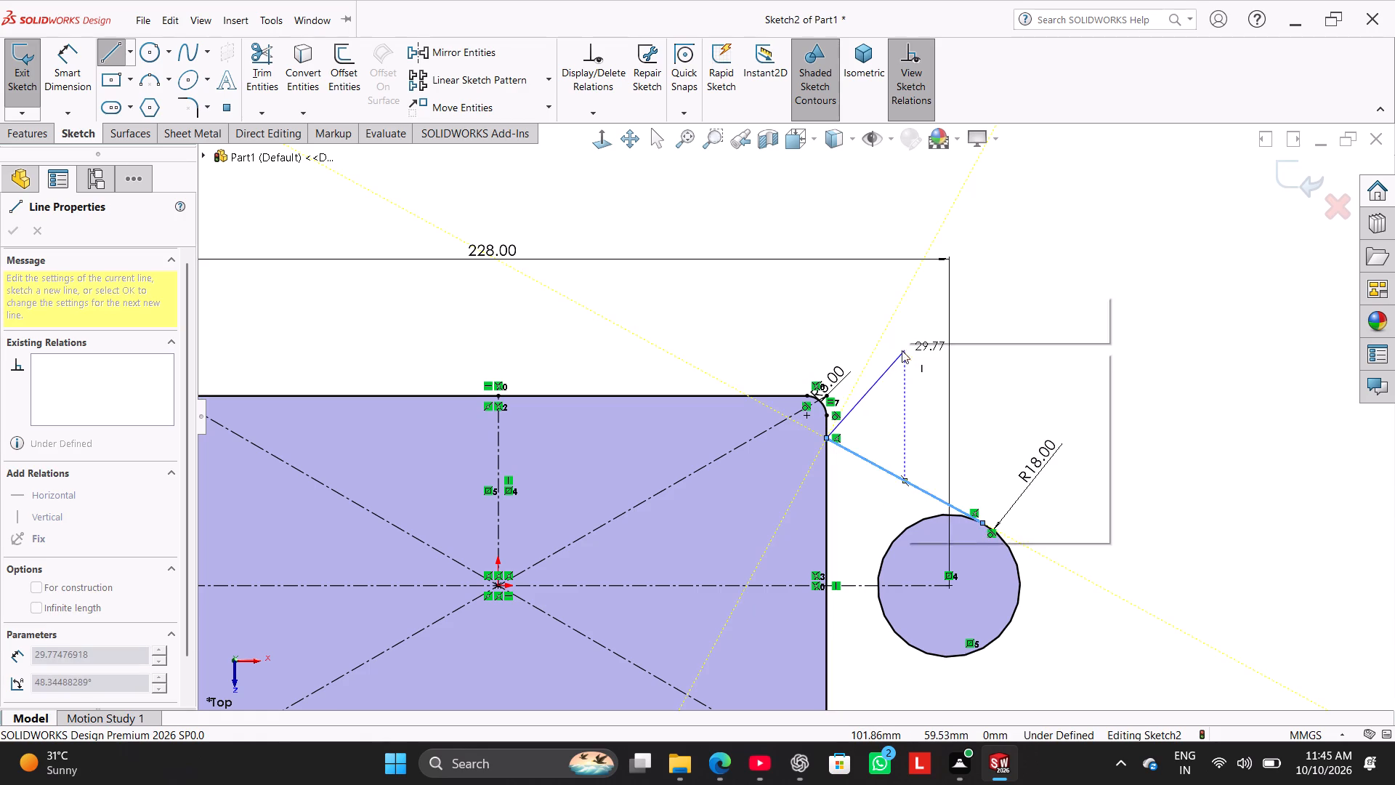
click(924, 356)
Mirror the tangent line about the horizontal centerline.
ctrl+click(871, 460)
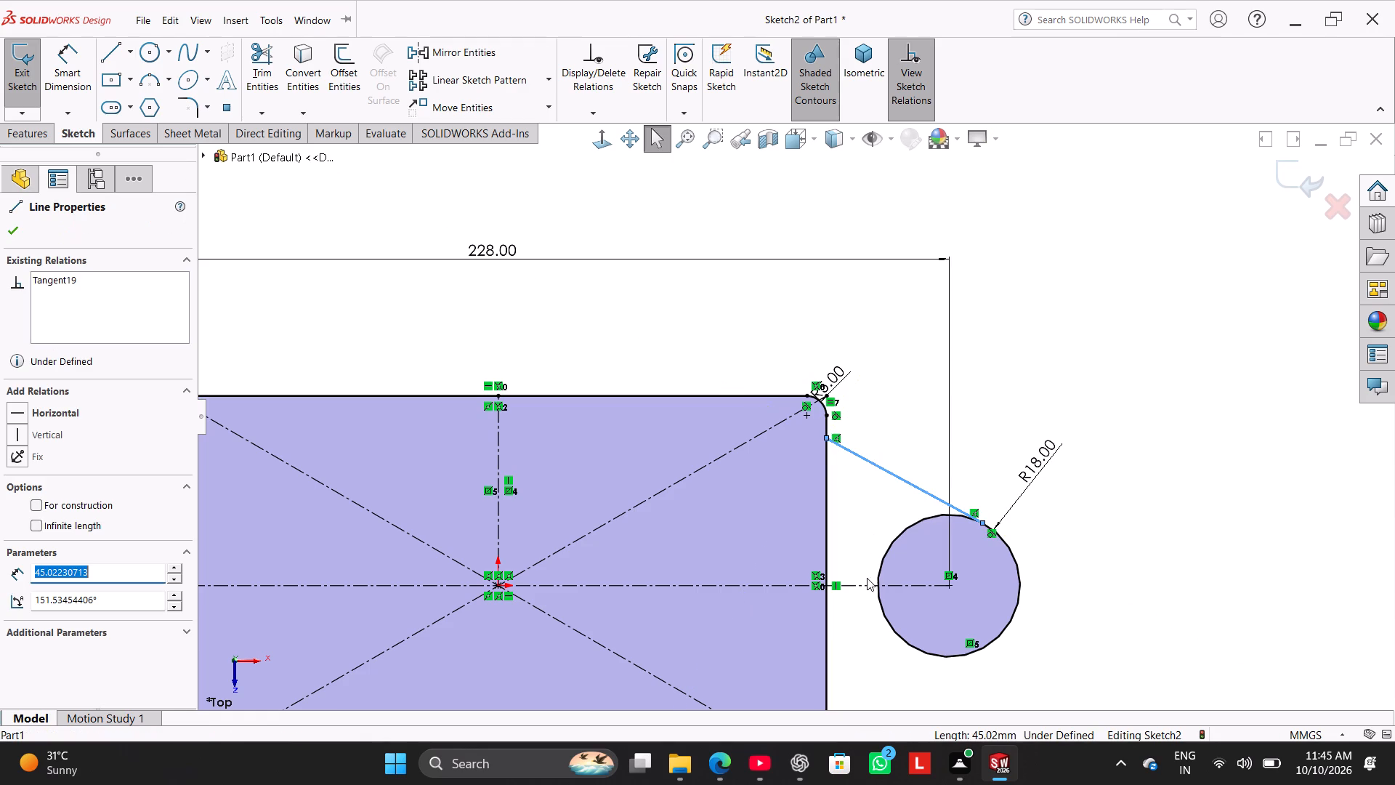
ctrl+click(867, 587)
click(450, 52)
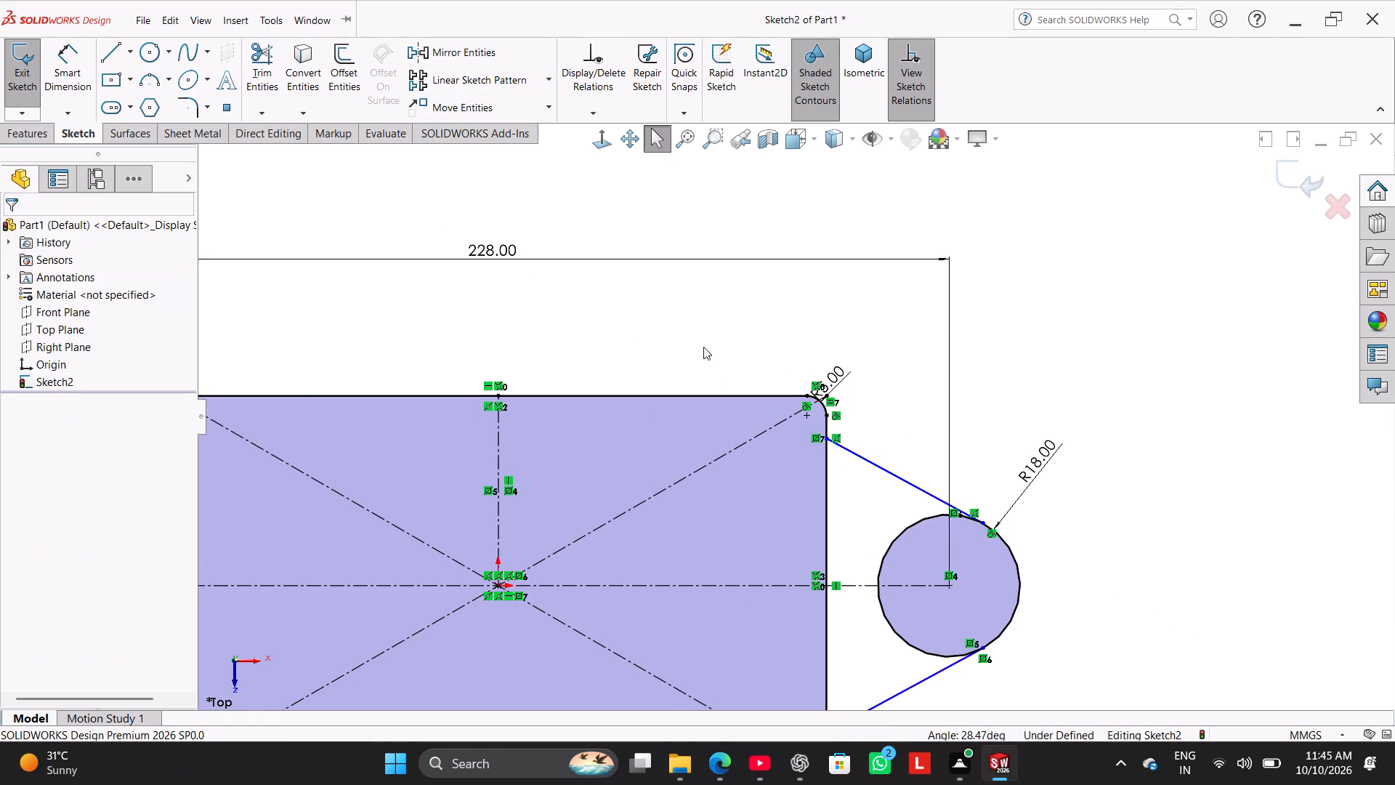
Add an angle dimension of 80 degrees between the two mirrored tangent lines.
scroll(928, 404, up, 3)
scroll(935, 522, down, 1)
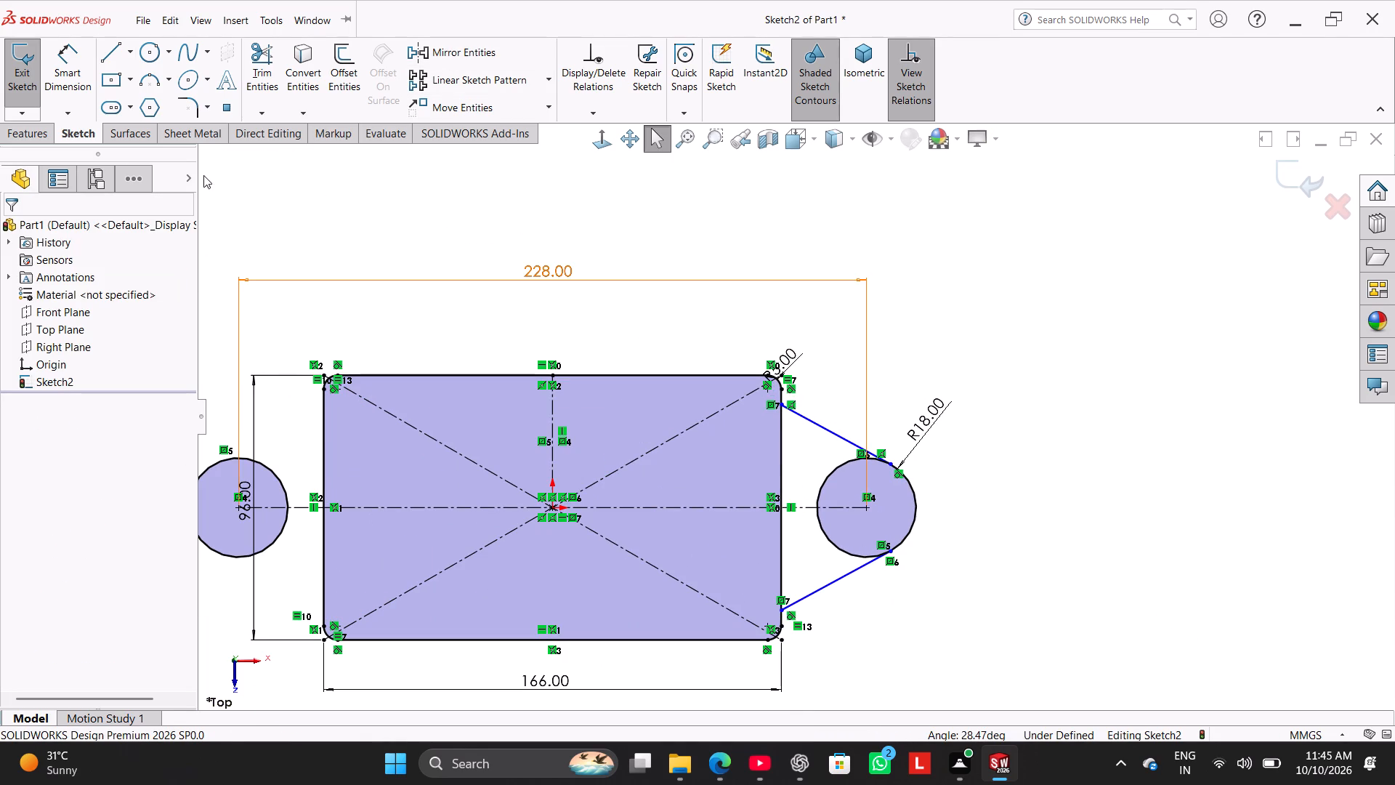
click(70, 44)
scroll(974, 560, up, 1)
scroll(928, 593, down, 2)
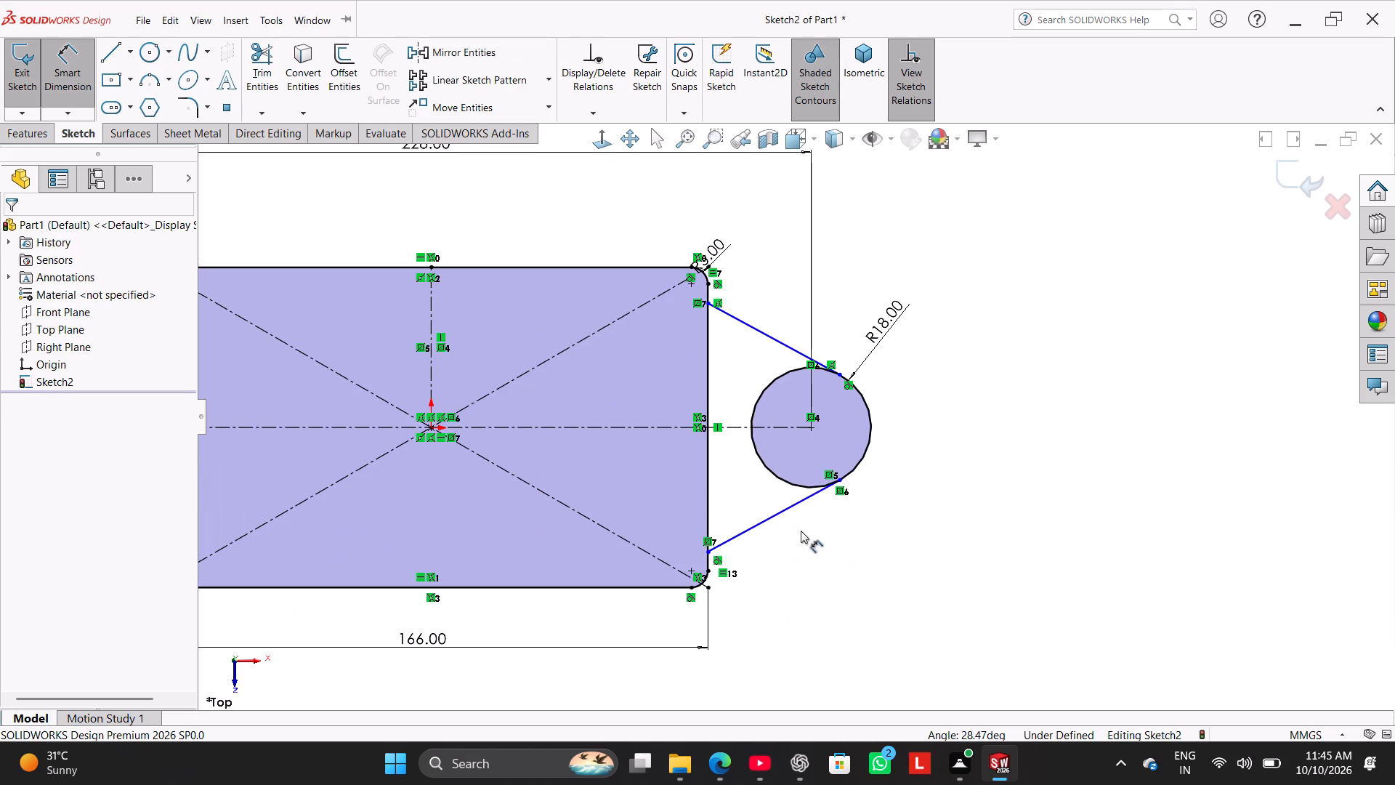
click(778, 512)
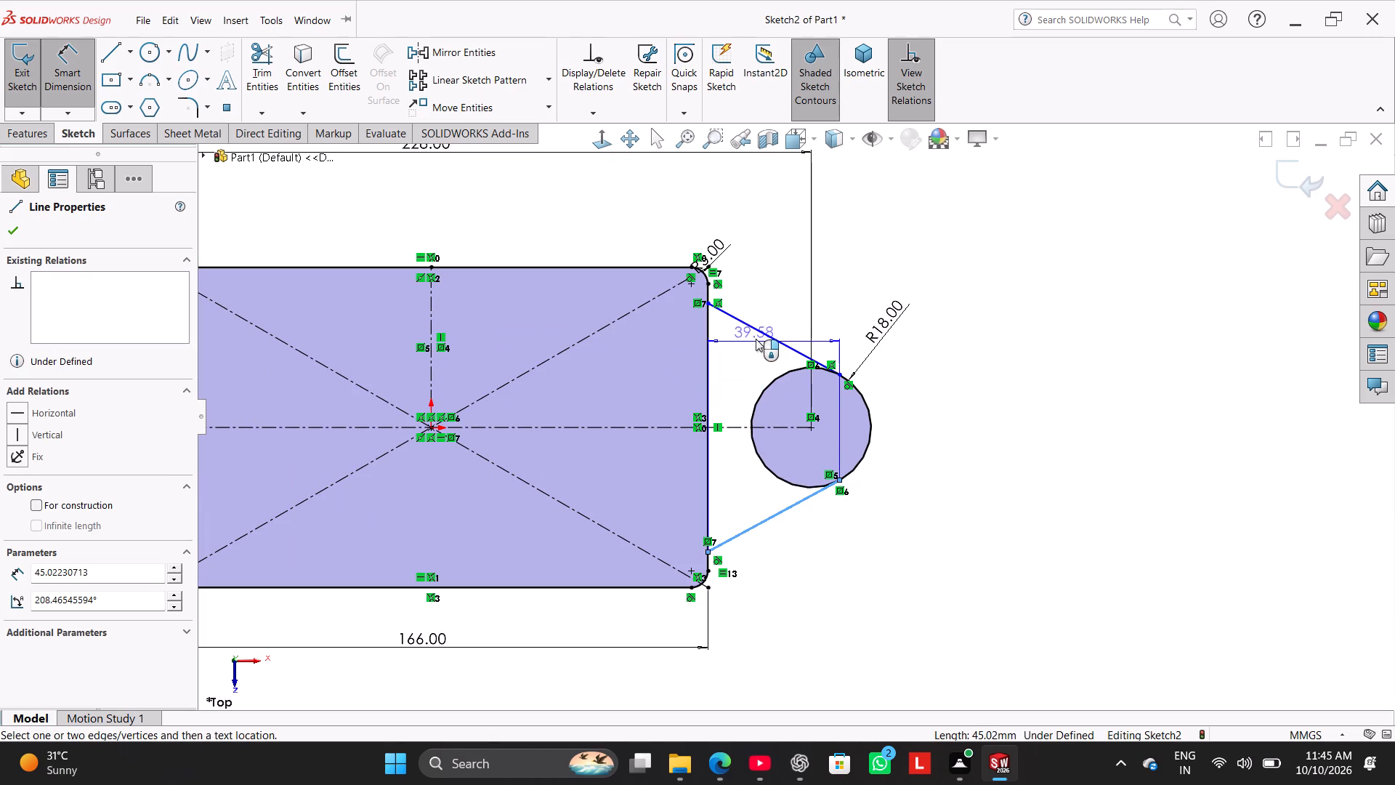
click(757, 334)
click(735, 400)
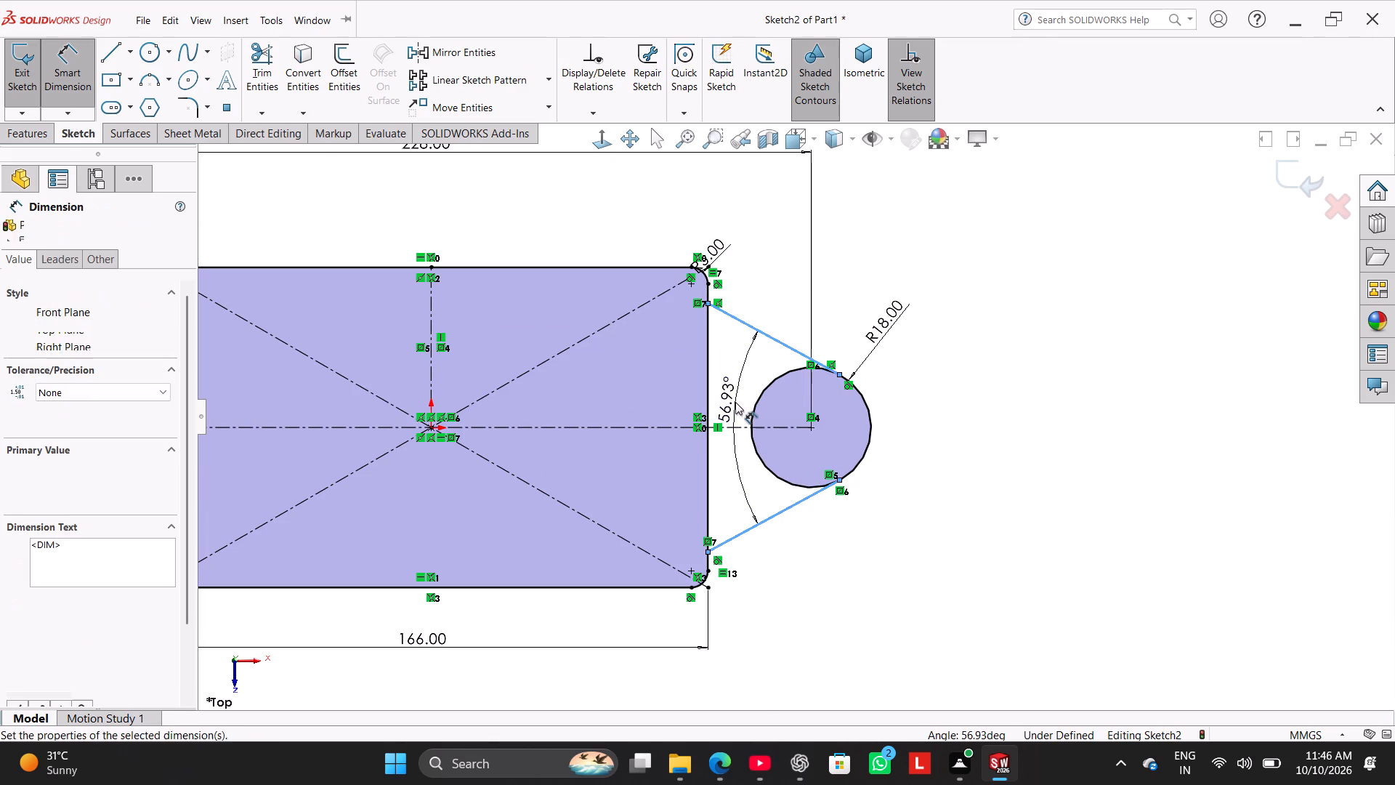
text(80)
key(Return)
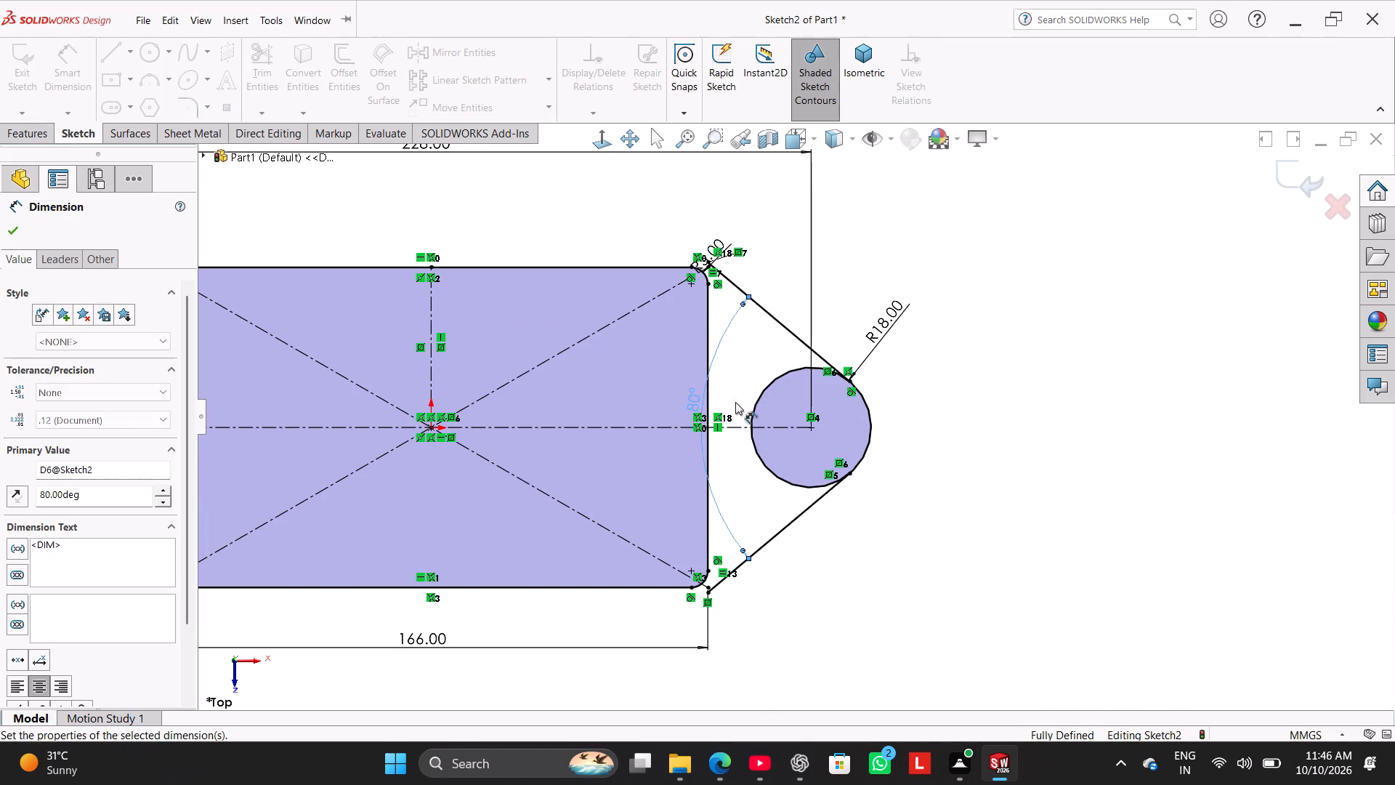
Set the angle between the two tangent lines to 60 degrees.
double_click(695, 398)
text(60)
key(Return)
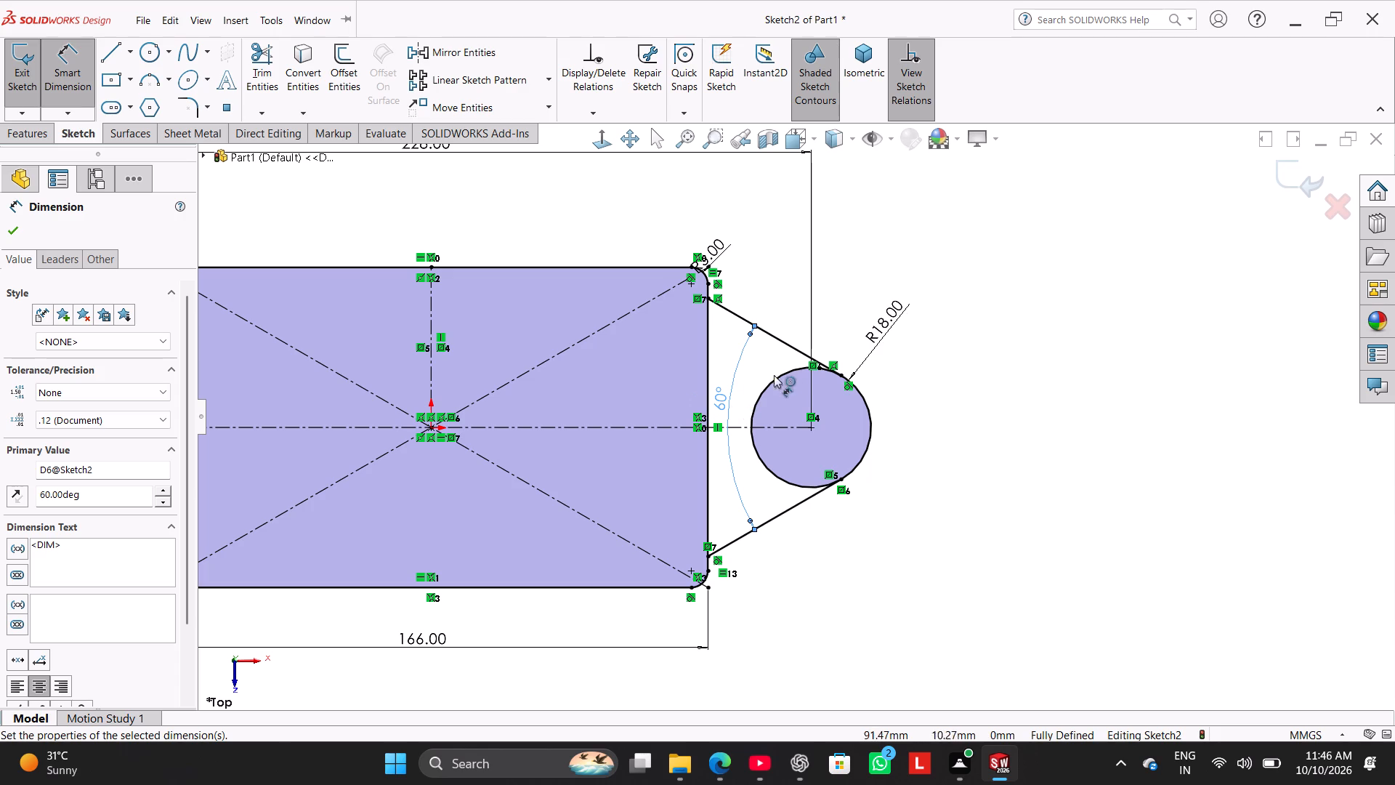
right_click(984, 257)
click(1046, 300)
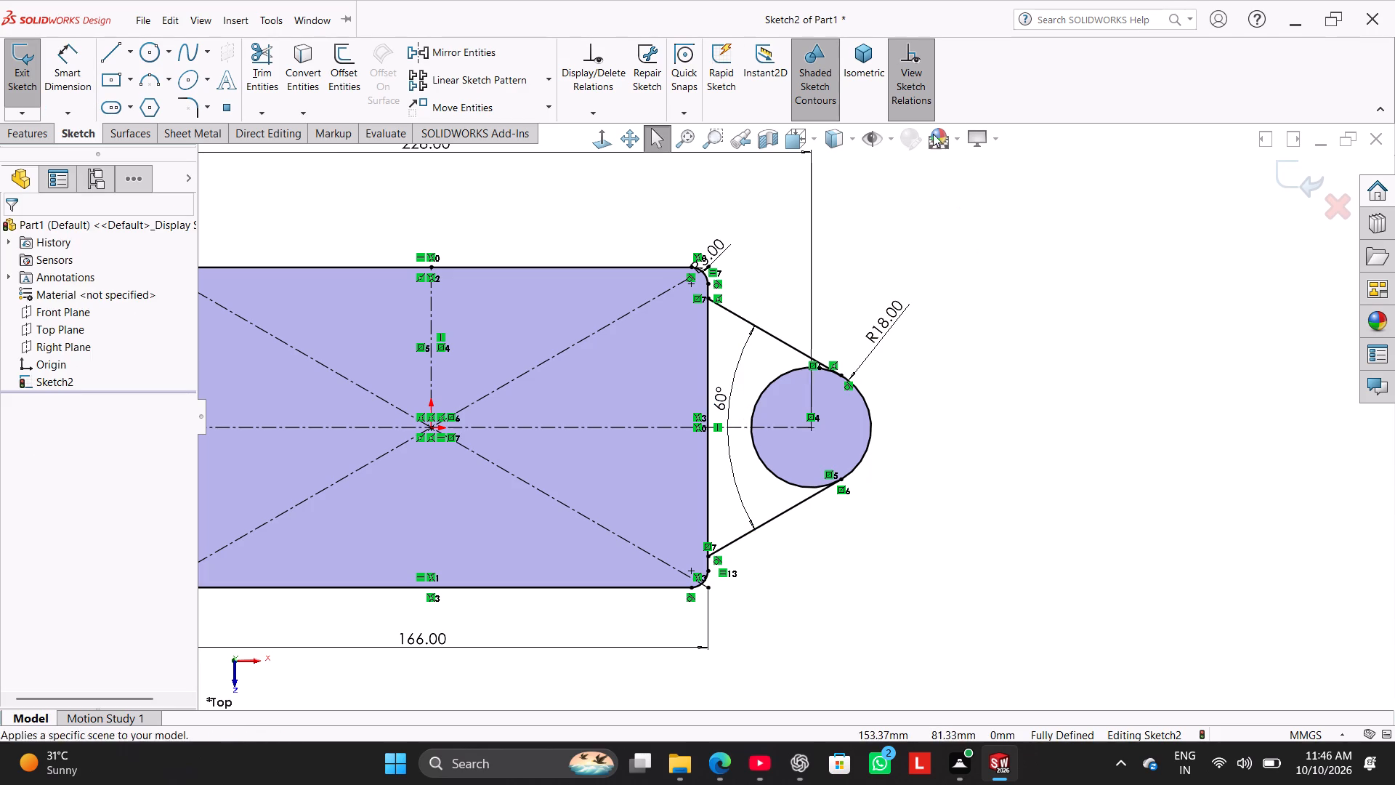
Hide the sketch relation symbols.
click(916, 71)
Trim away the inner arc of the R18-dimensioned circle between its tangent lines, keeping only the outer rounded end.
scroll(777, 432, up, 1)
scroll(779, 432, down, 1)
click(259, 70)
scroll(747, 424, down, 4)
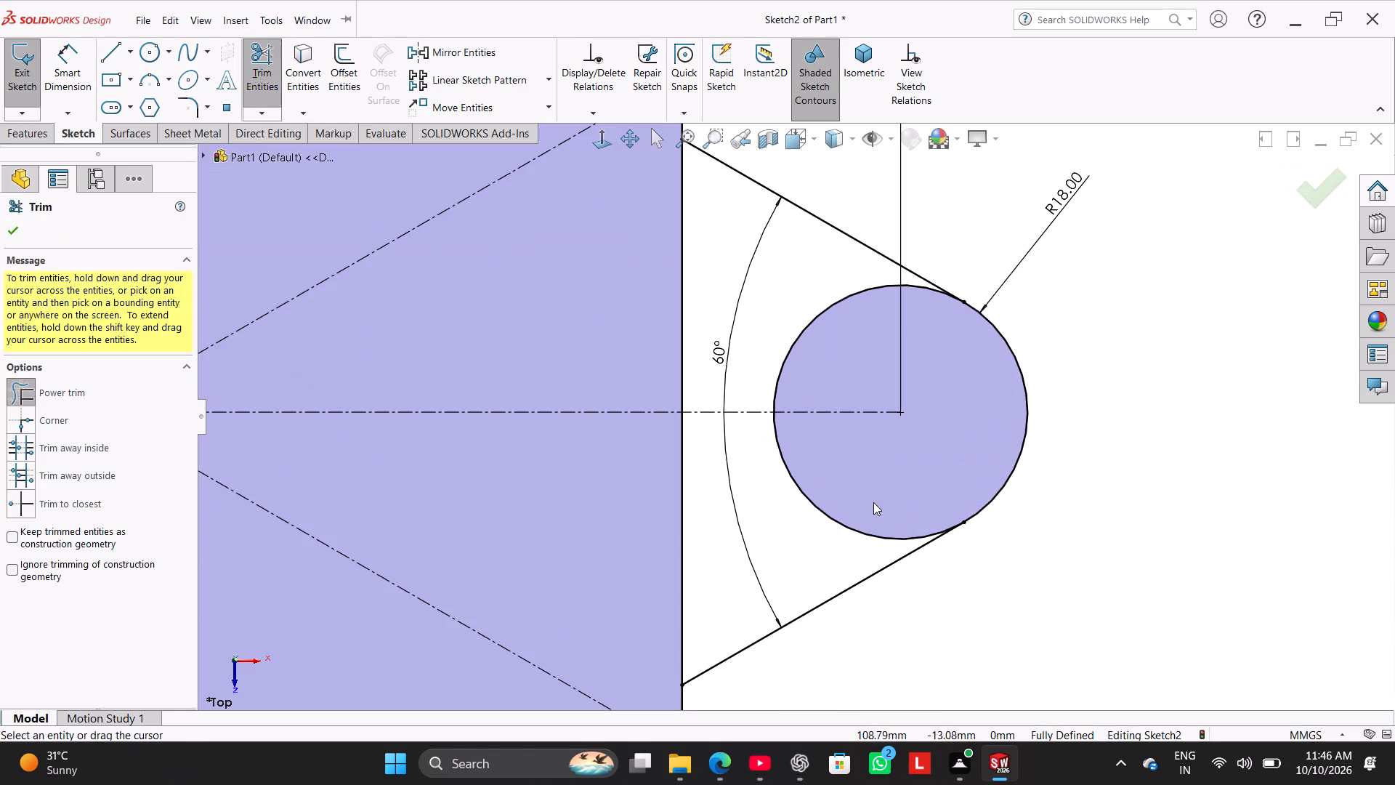
drag(880, 497, 851, 530)
drag(799, 300, 846, 350)
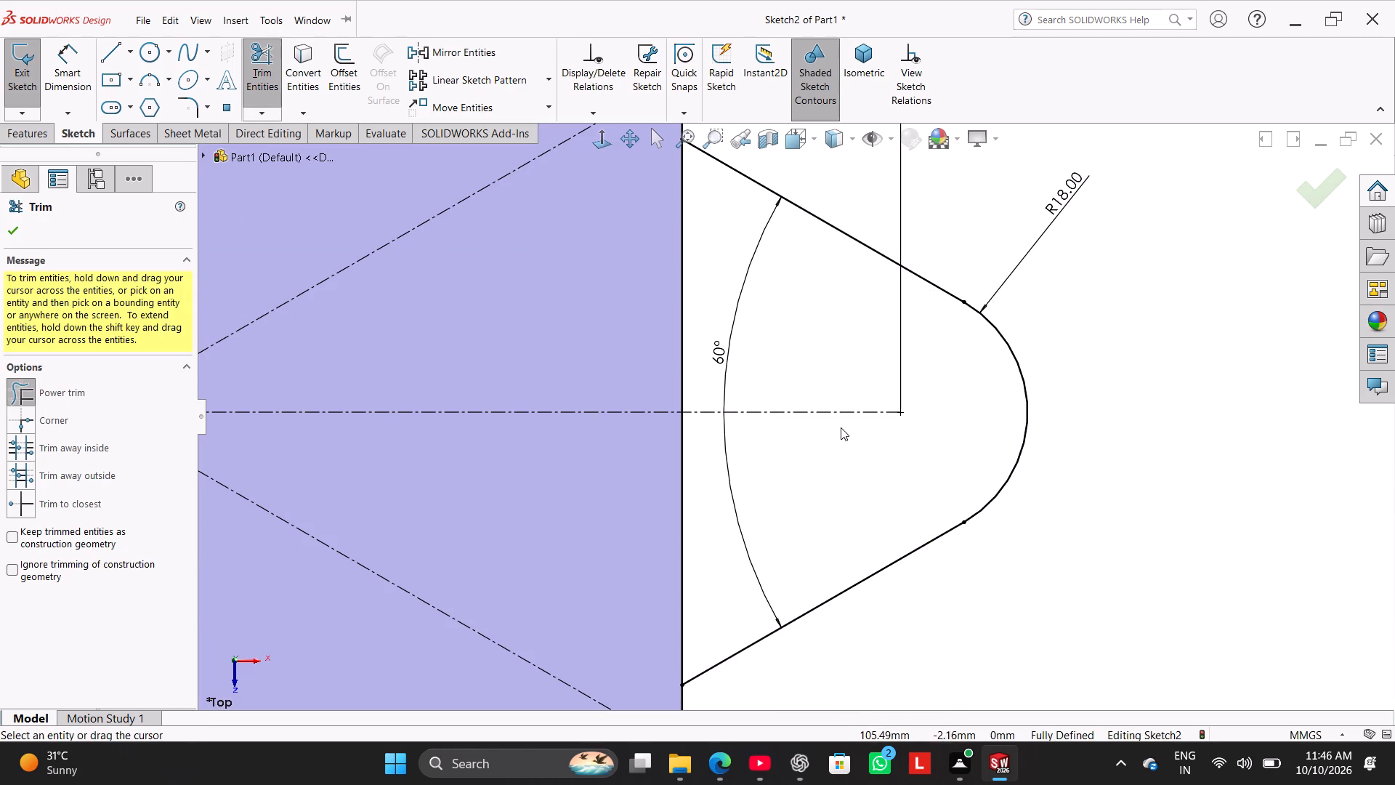
scroll(832, 473, up, 5)
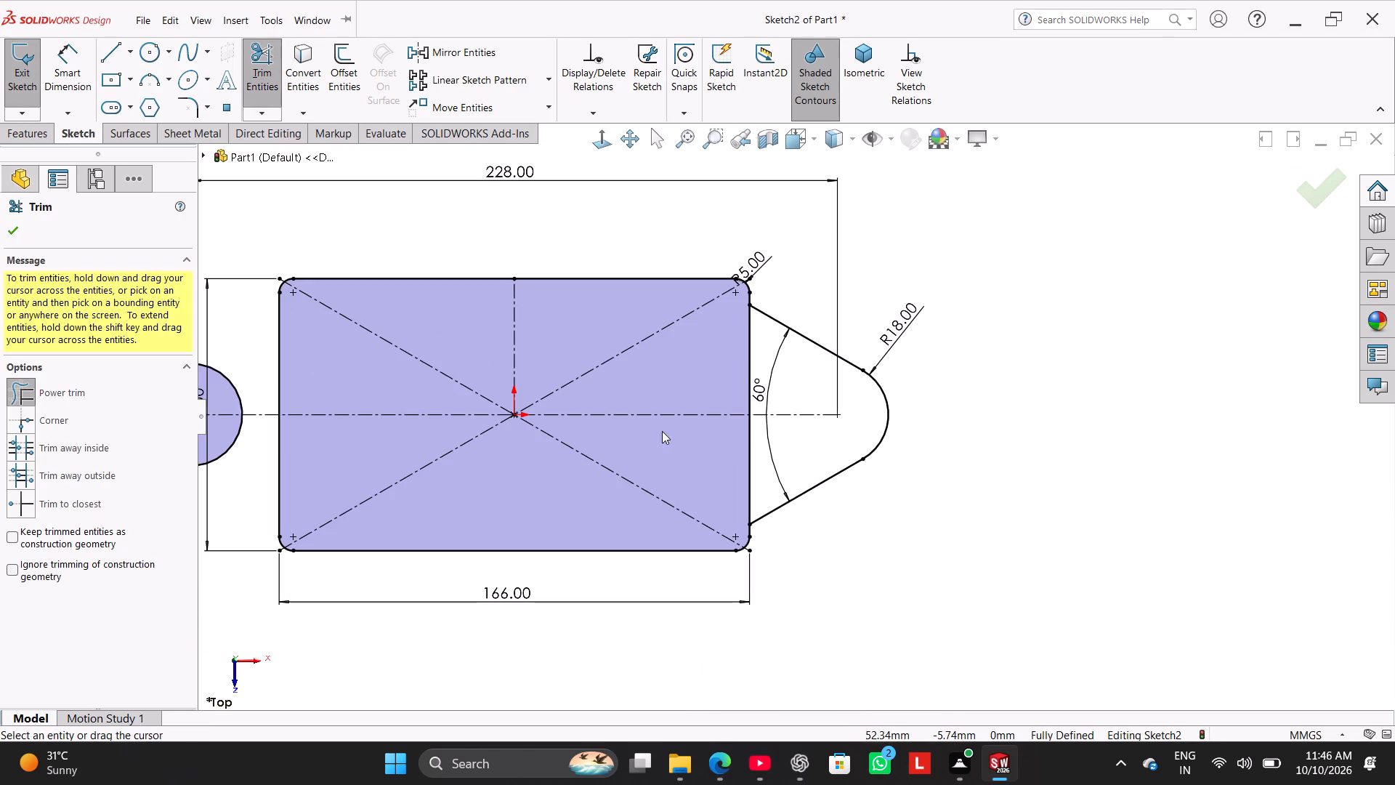
scroll(623, 431, up, 2)
scroll(623, 431, down, 1)
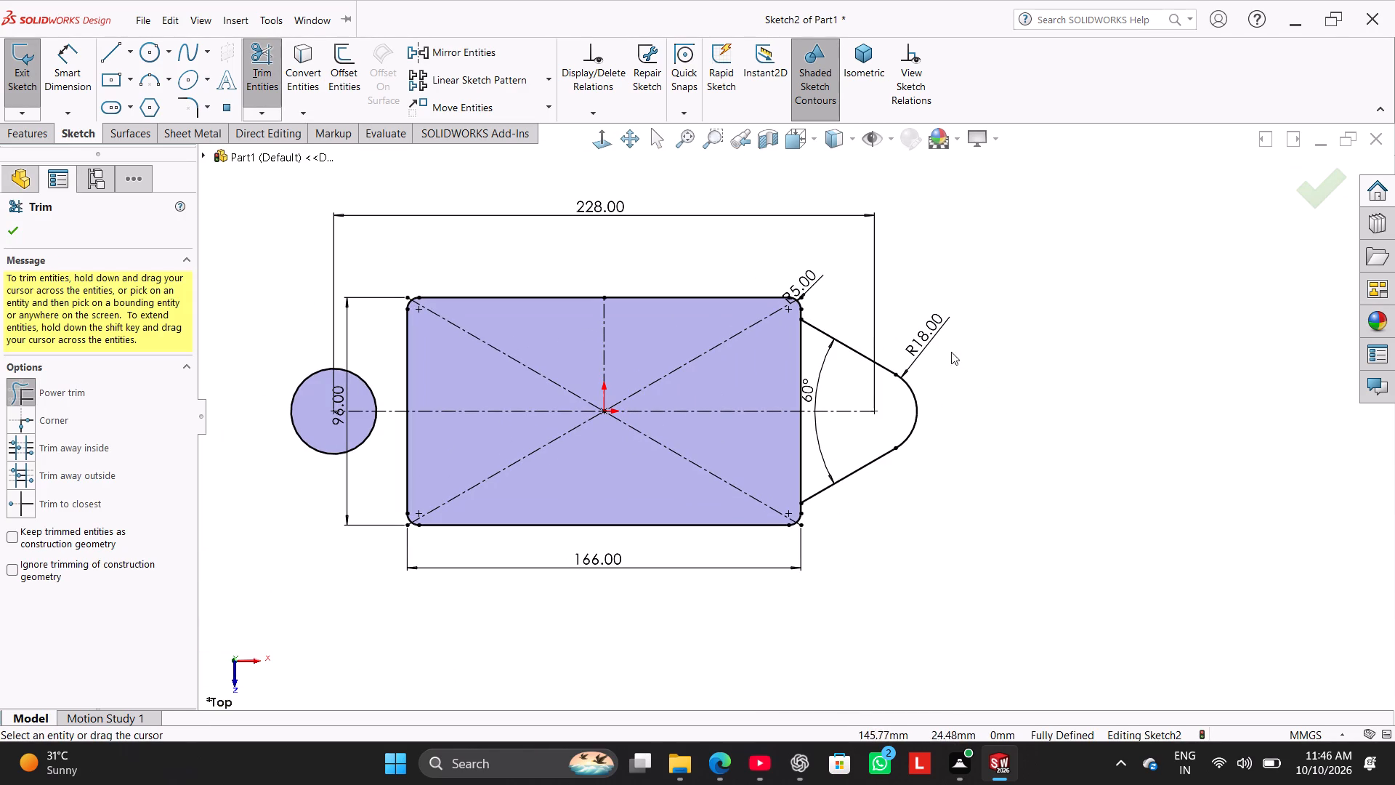
right_click(984, 305)
click(1038, 349)
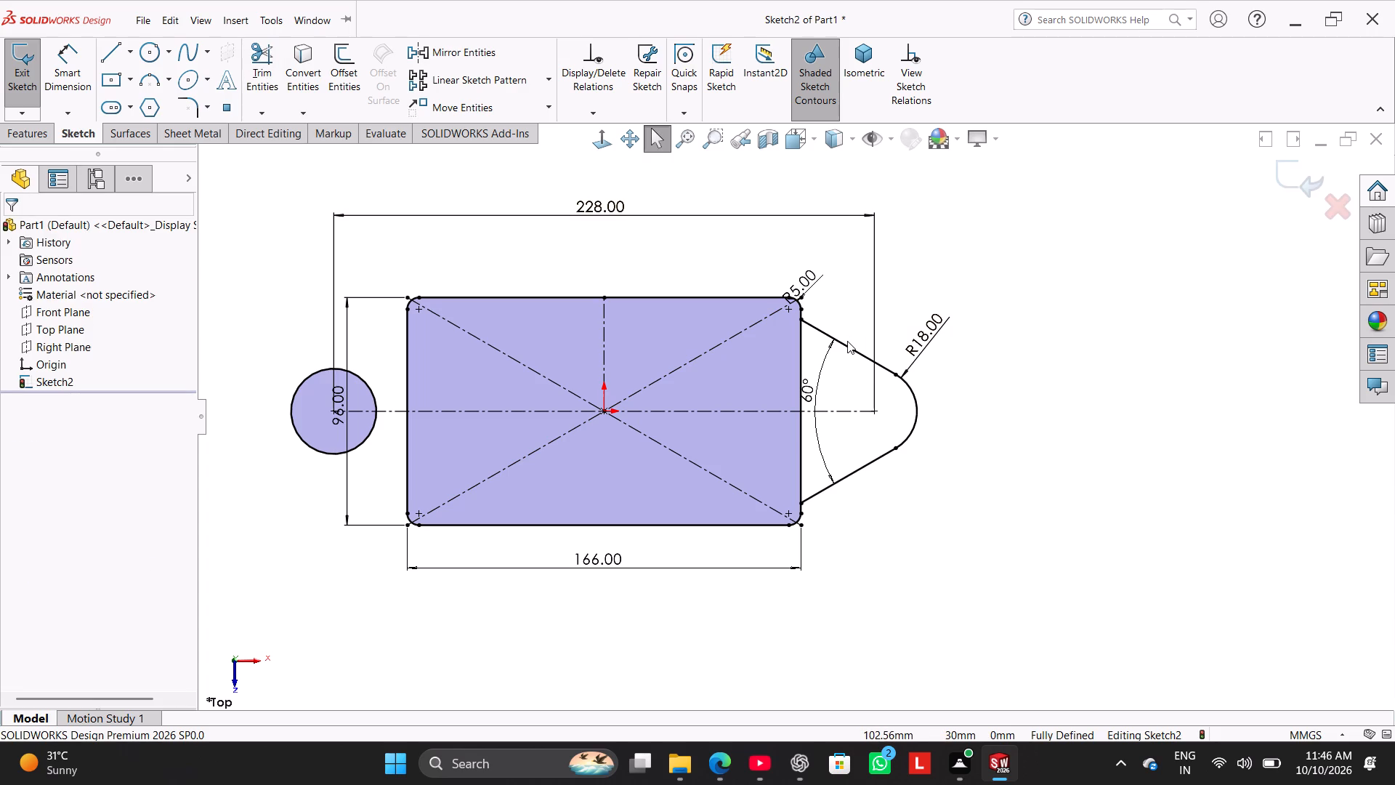
Mirror both tangent lines about the vertical centerline to the other side of the rectangle.
ctrl+click(849, 344)
ctrl+click(877, 462)
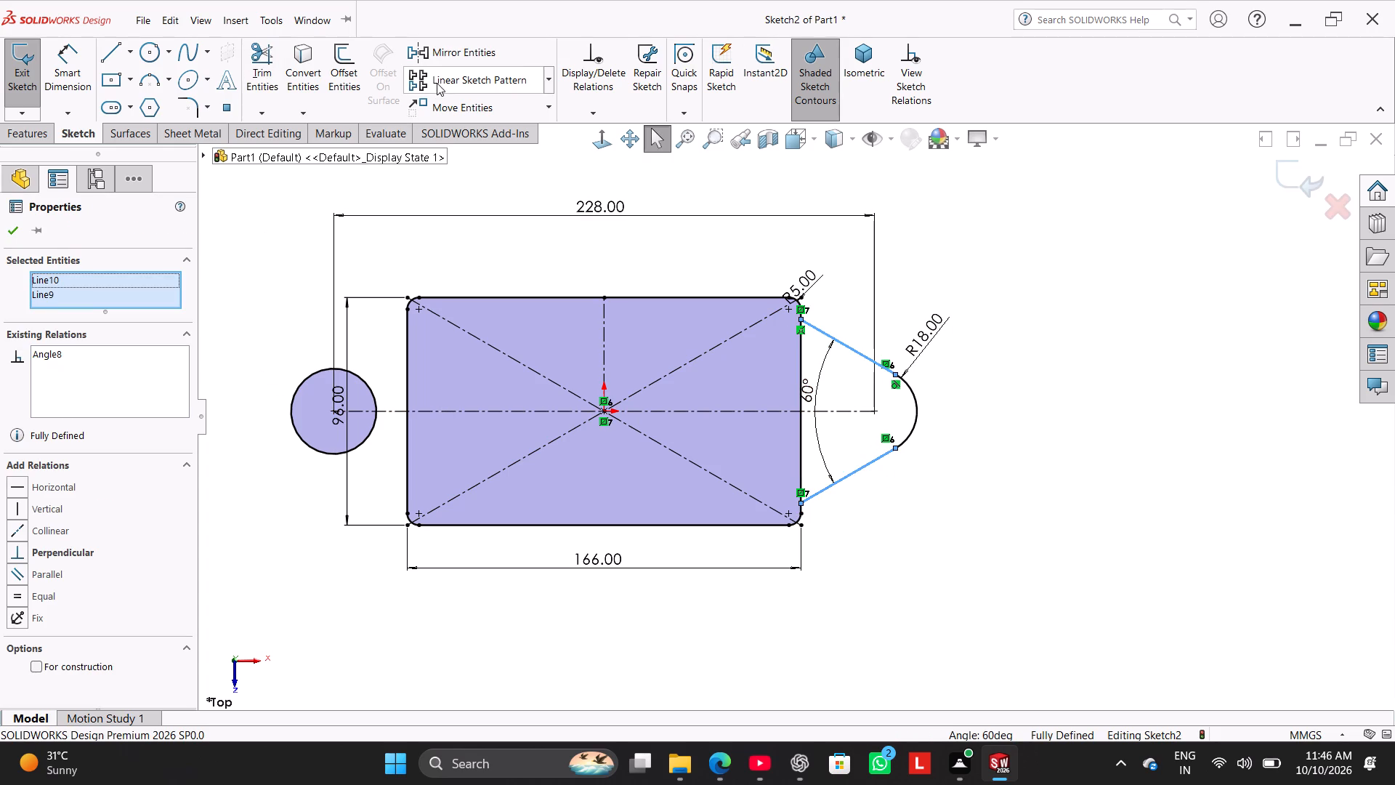
ctrl+click(603, 345)
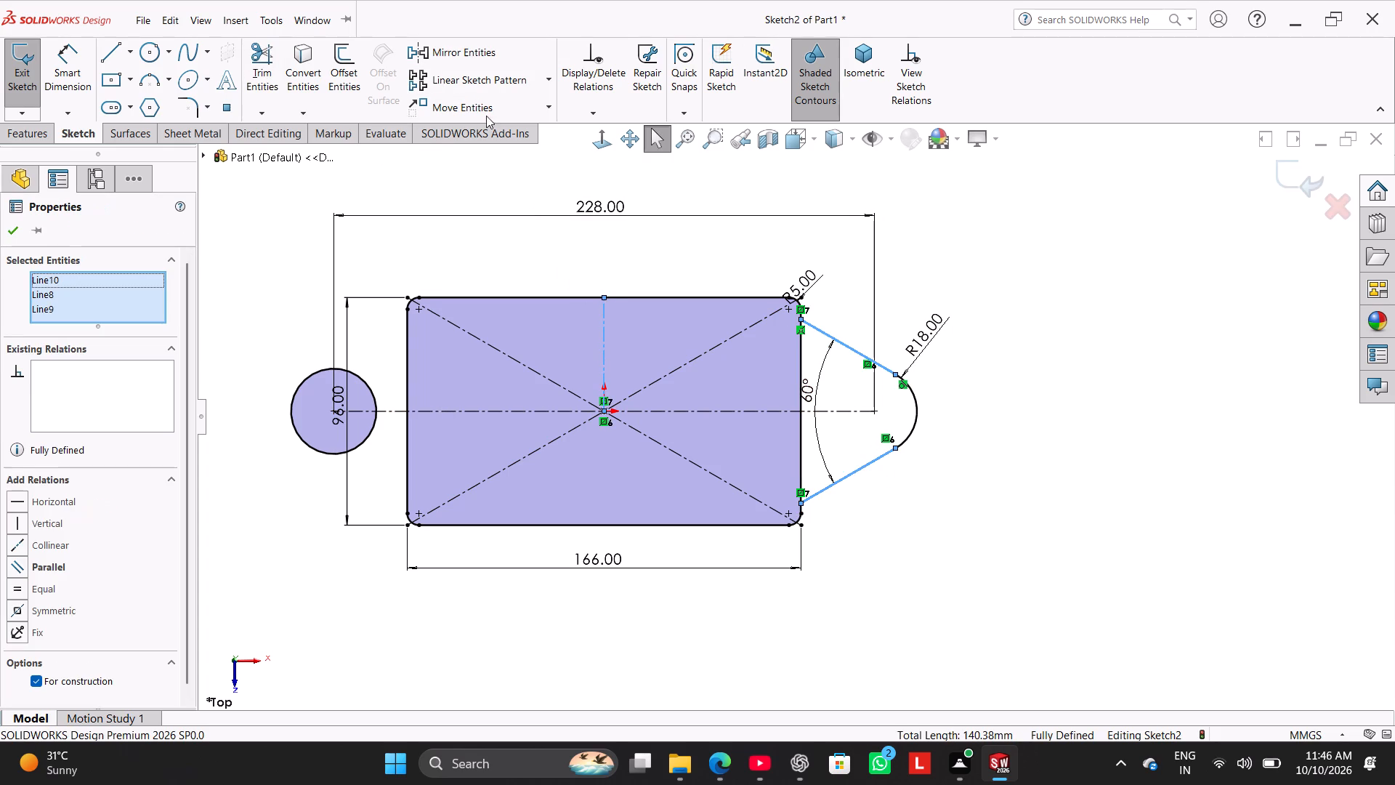
click(472, 47)
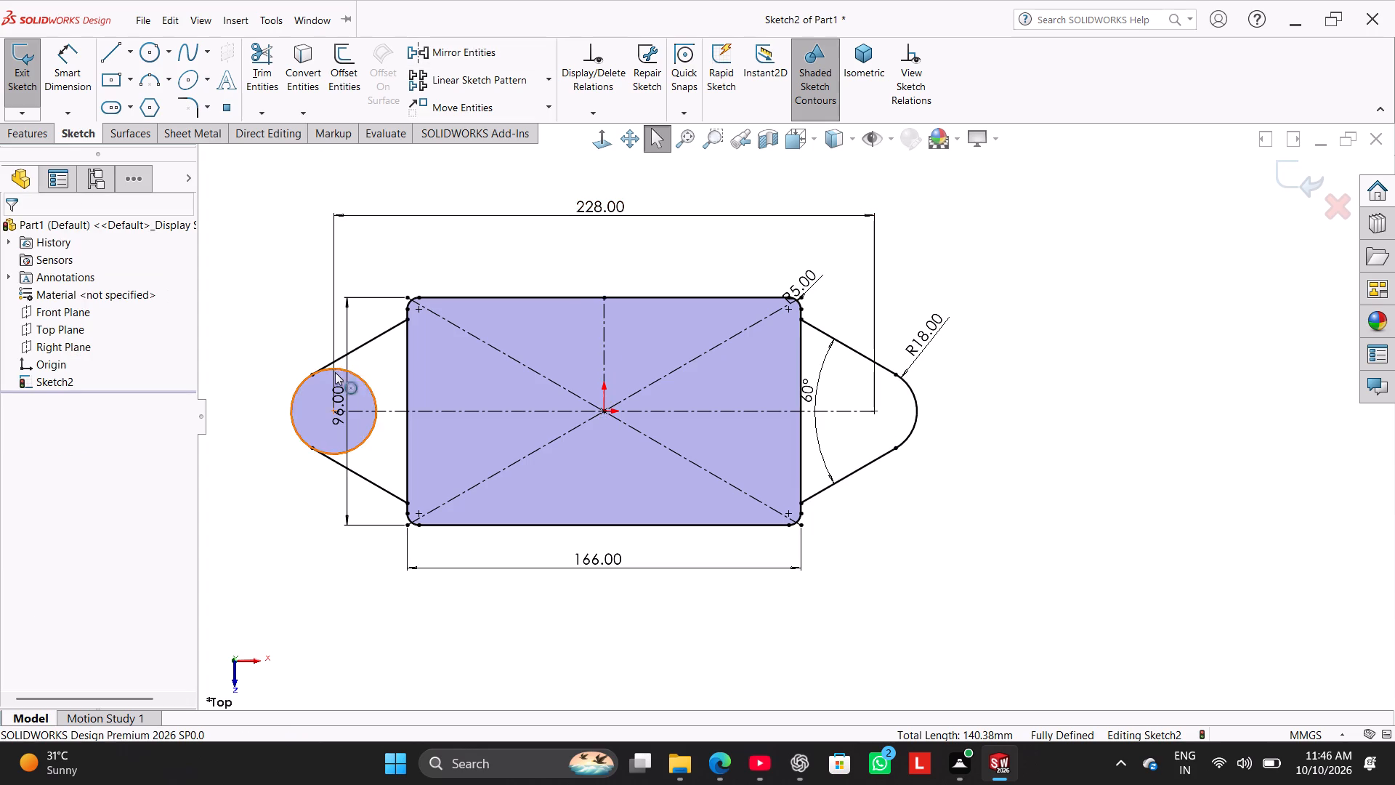
Trim away the inner arc of the remaining full circle between the mirrored tangent lines, keeping its outer rounded end.
click(264, 60)
scroll(405, 318, down, 3)
drag(427, 432, 397, 454)
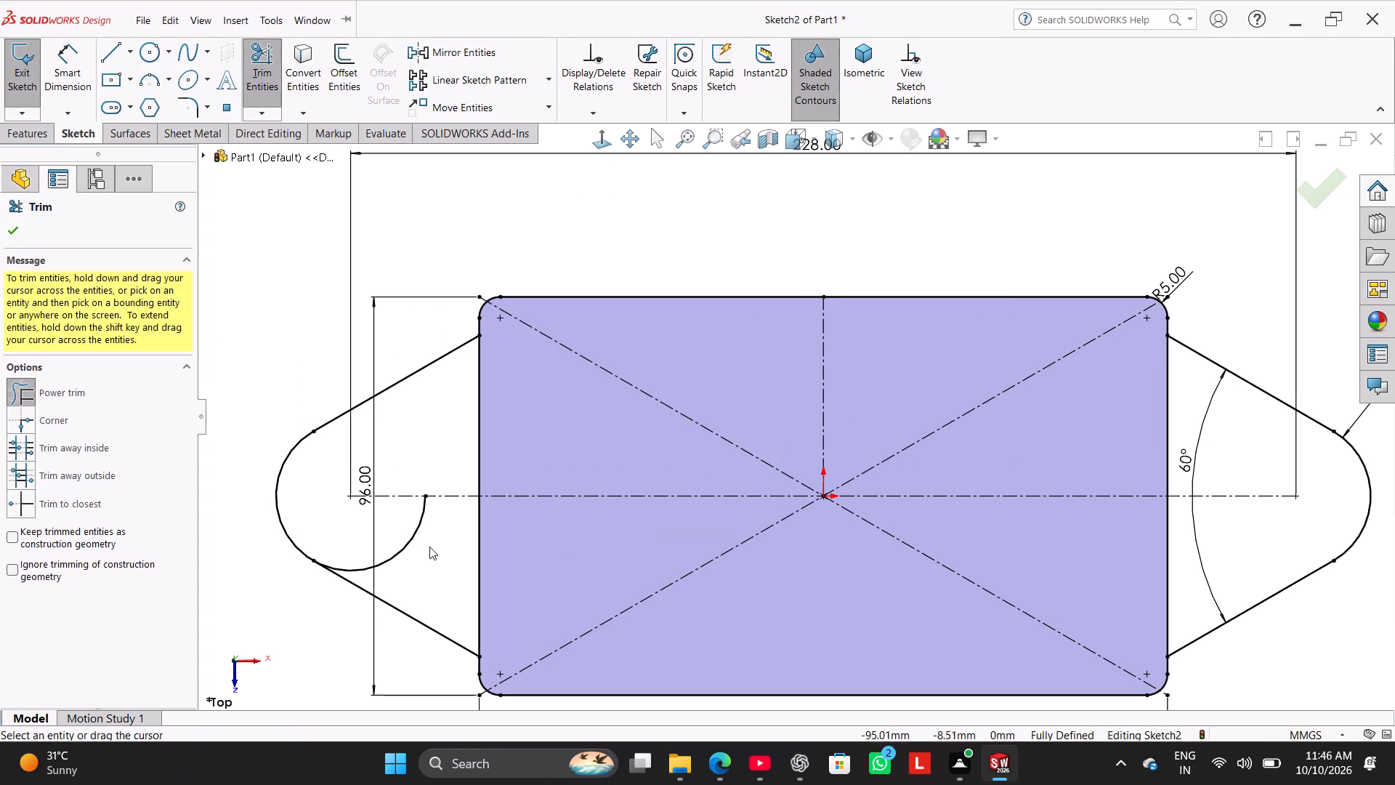
drag(440, 583, 383, 536)
scroll(361, 532, up, 5)
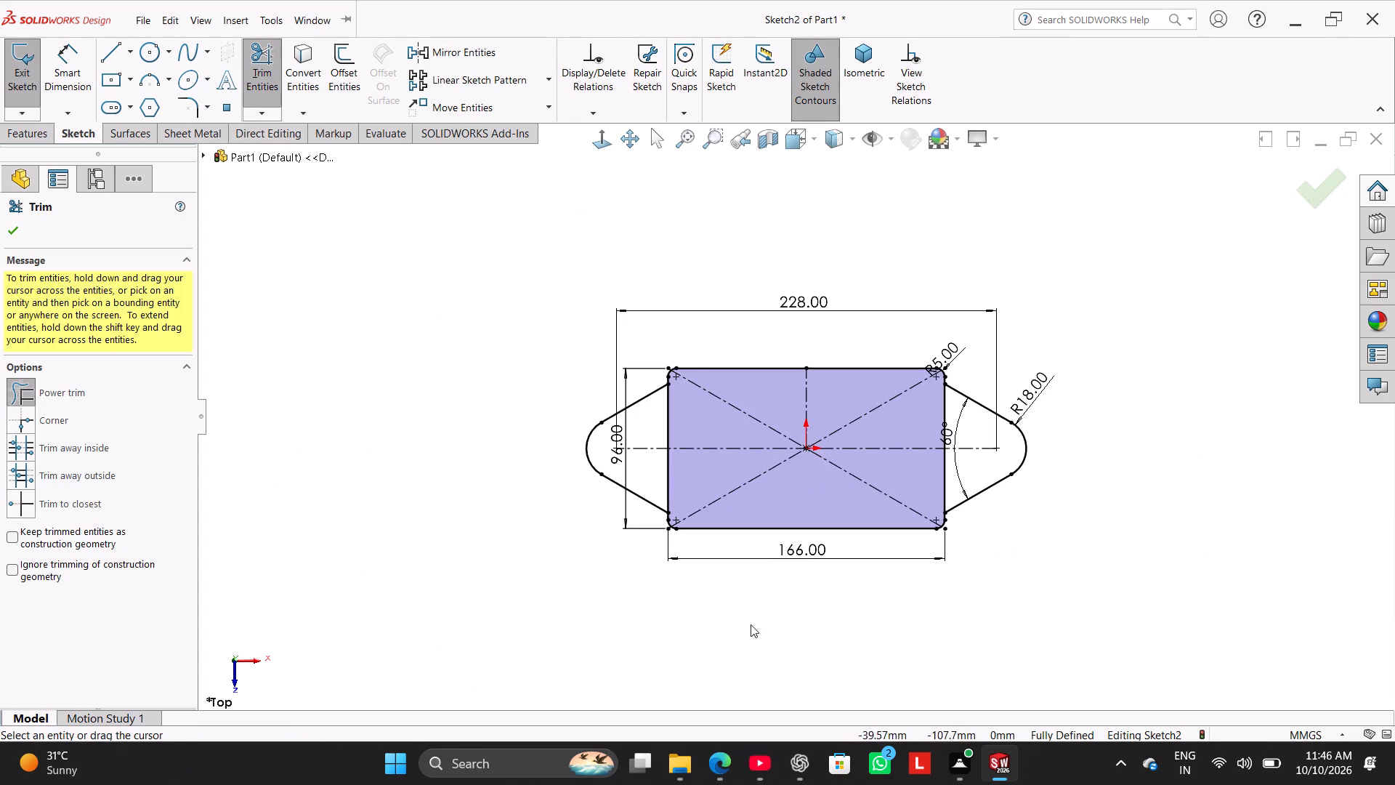
scroll(939, 597, down, 2)
right_click(1112, 457)
click(1163, 507)
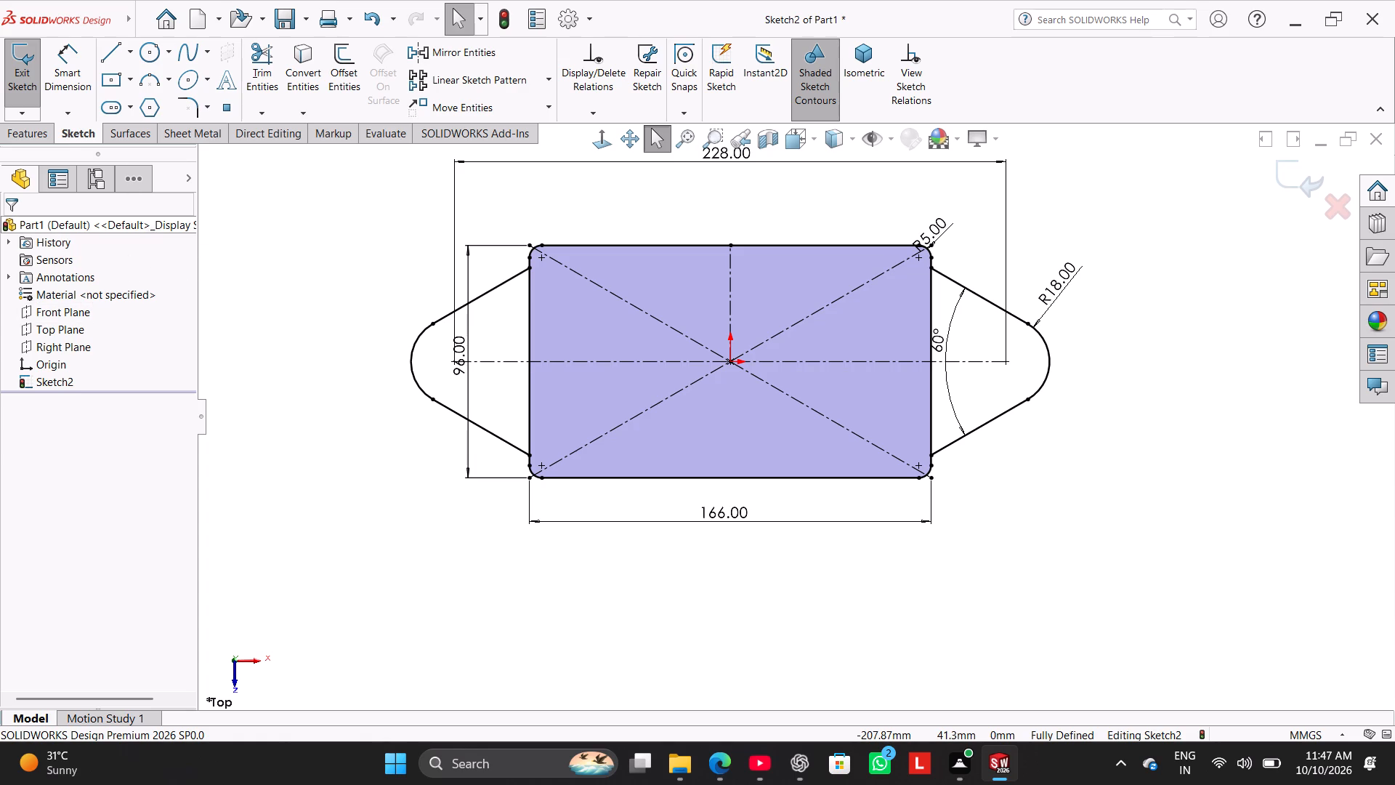
Sketch a center rectangle about 127 x 57 mm, centered on the origin inside the existing rounded rectangle.
click(132, 81)
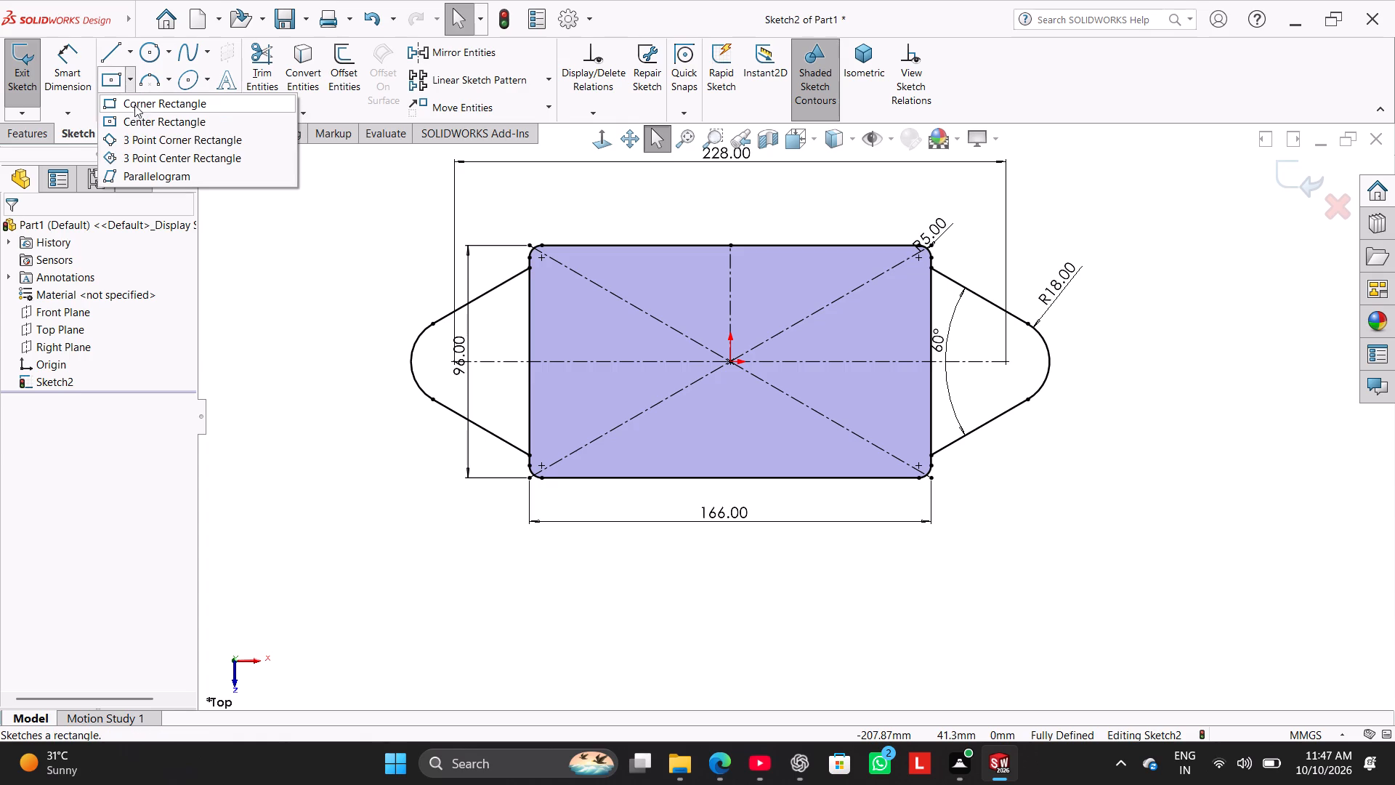
click(142, 119)
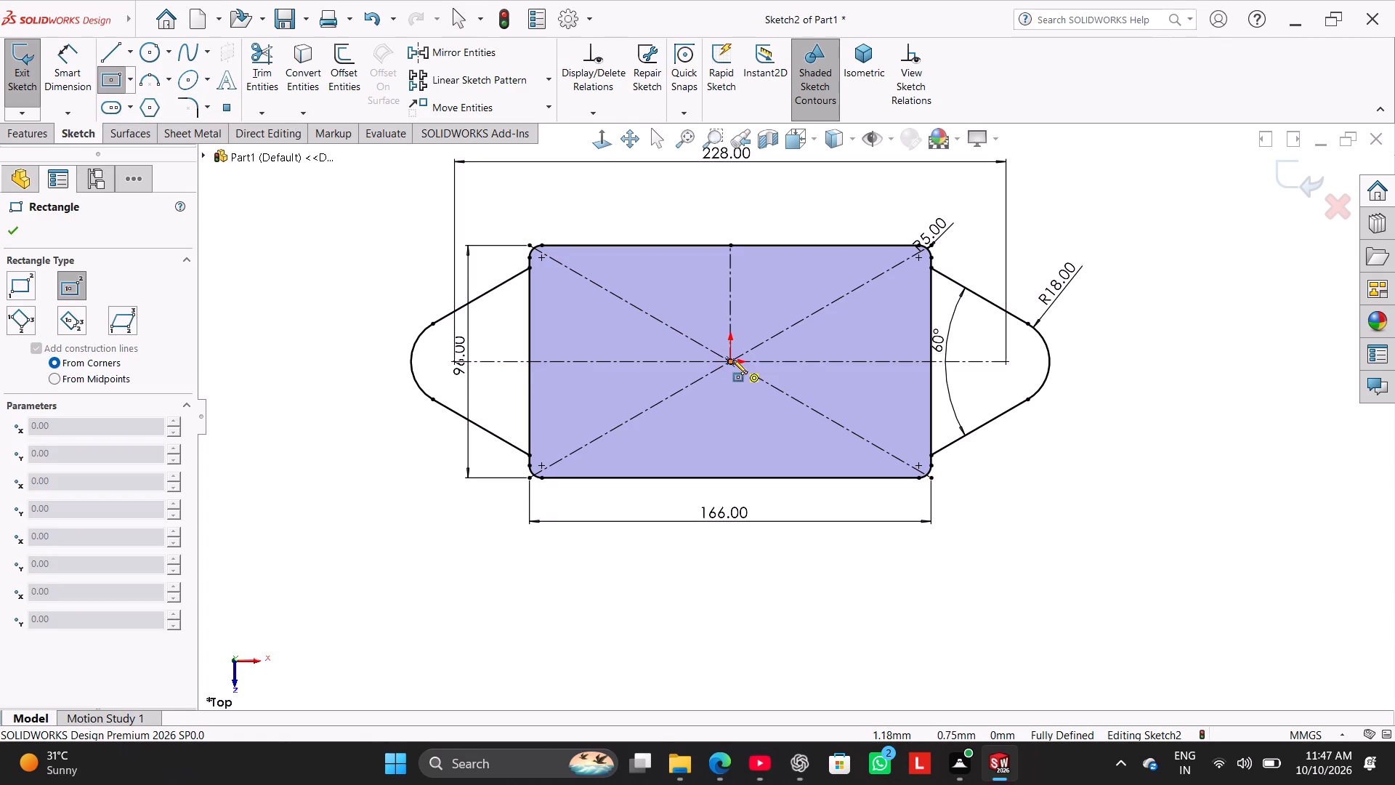
click(729, 361)
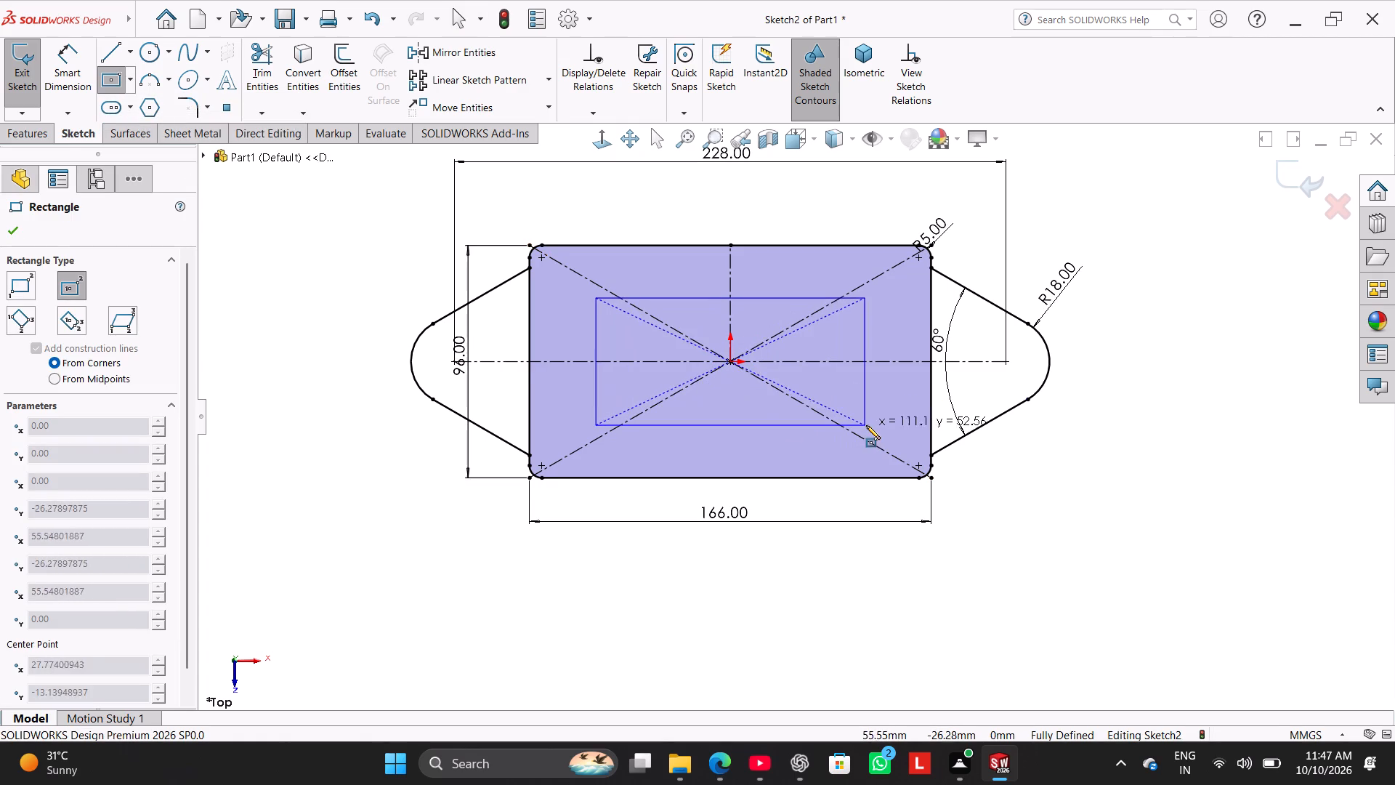
click(884, 431)
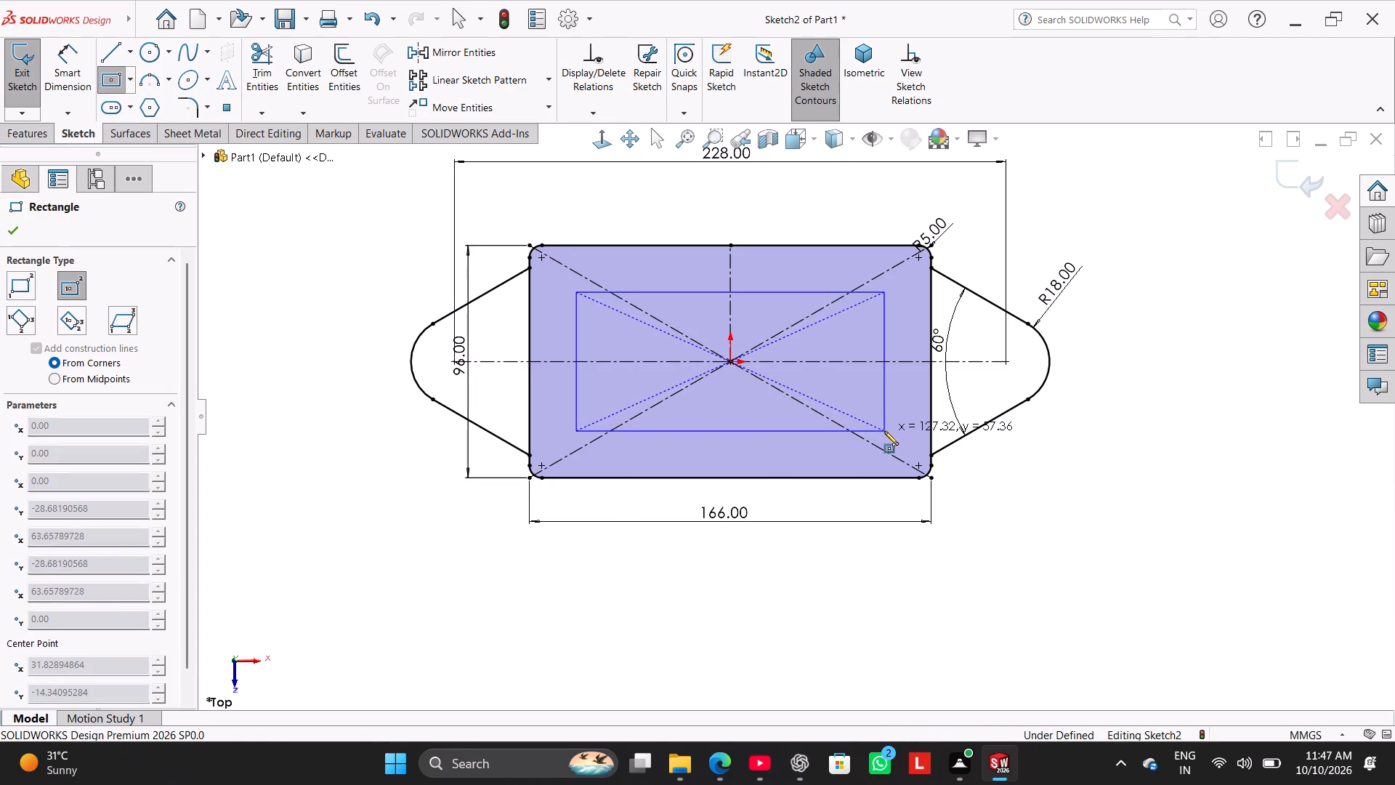
right_click(1092, 205)
click(1120, 218)
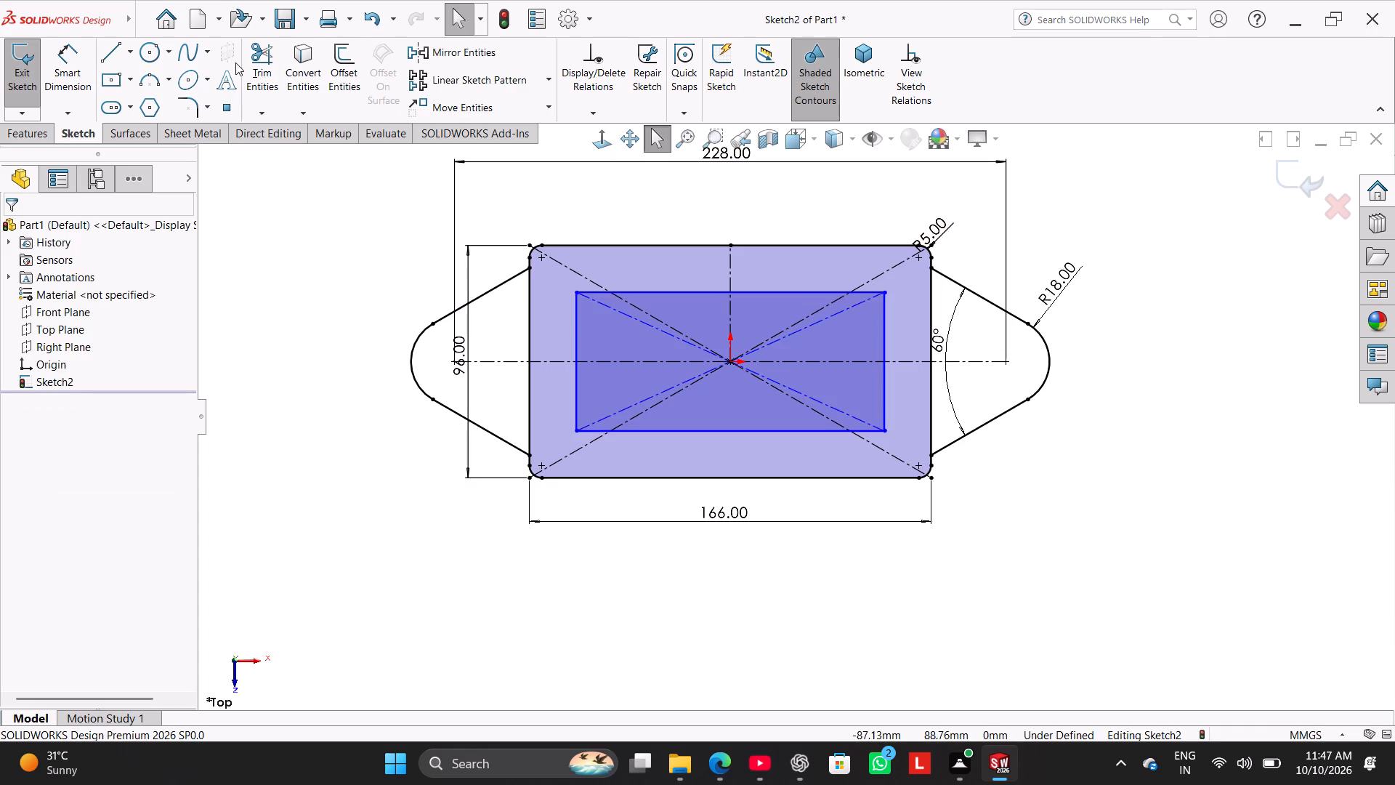
Dimension the inner rectangle to 66 mm high and 166 mm wide.
click(76, 80)
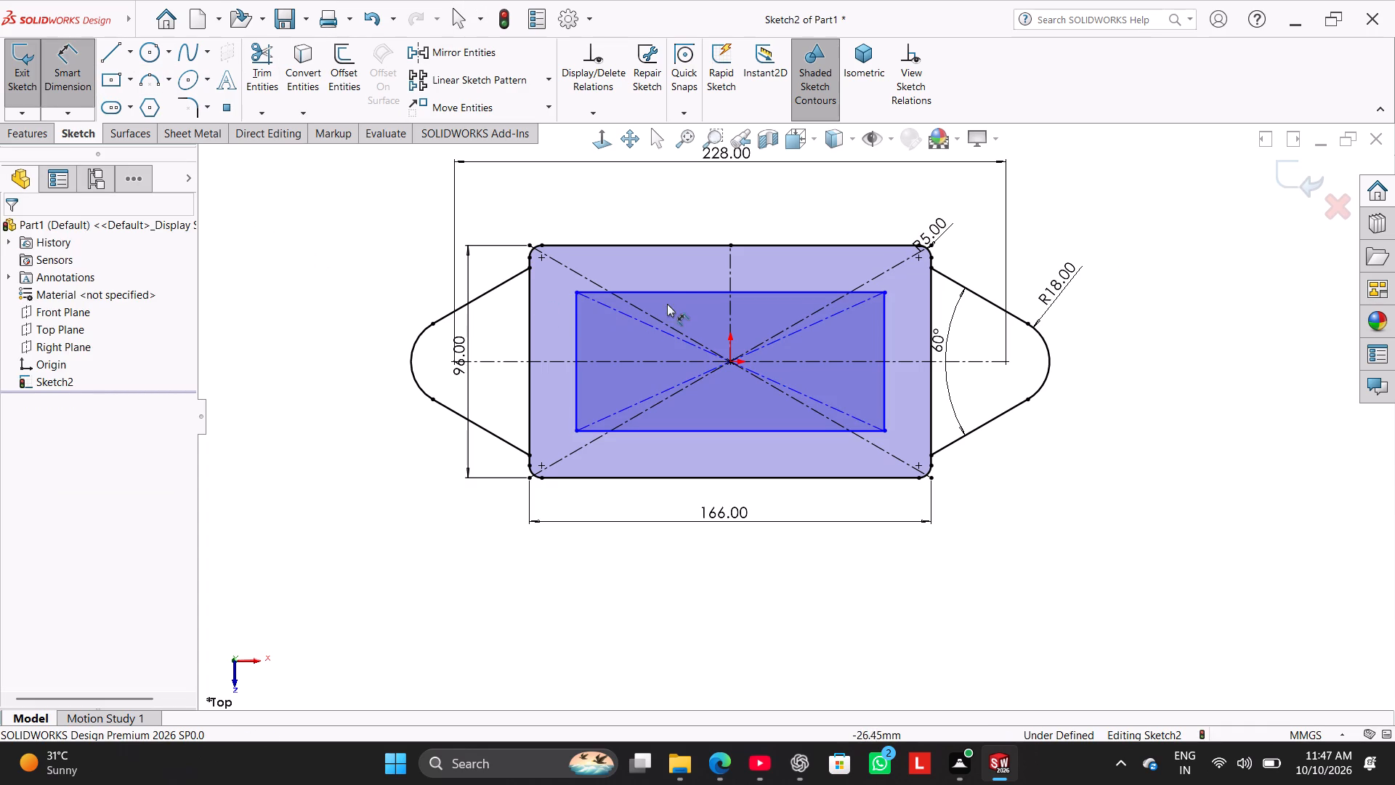
click(674, 289)
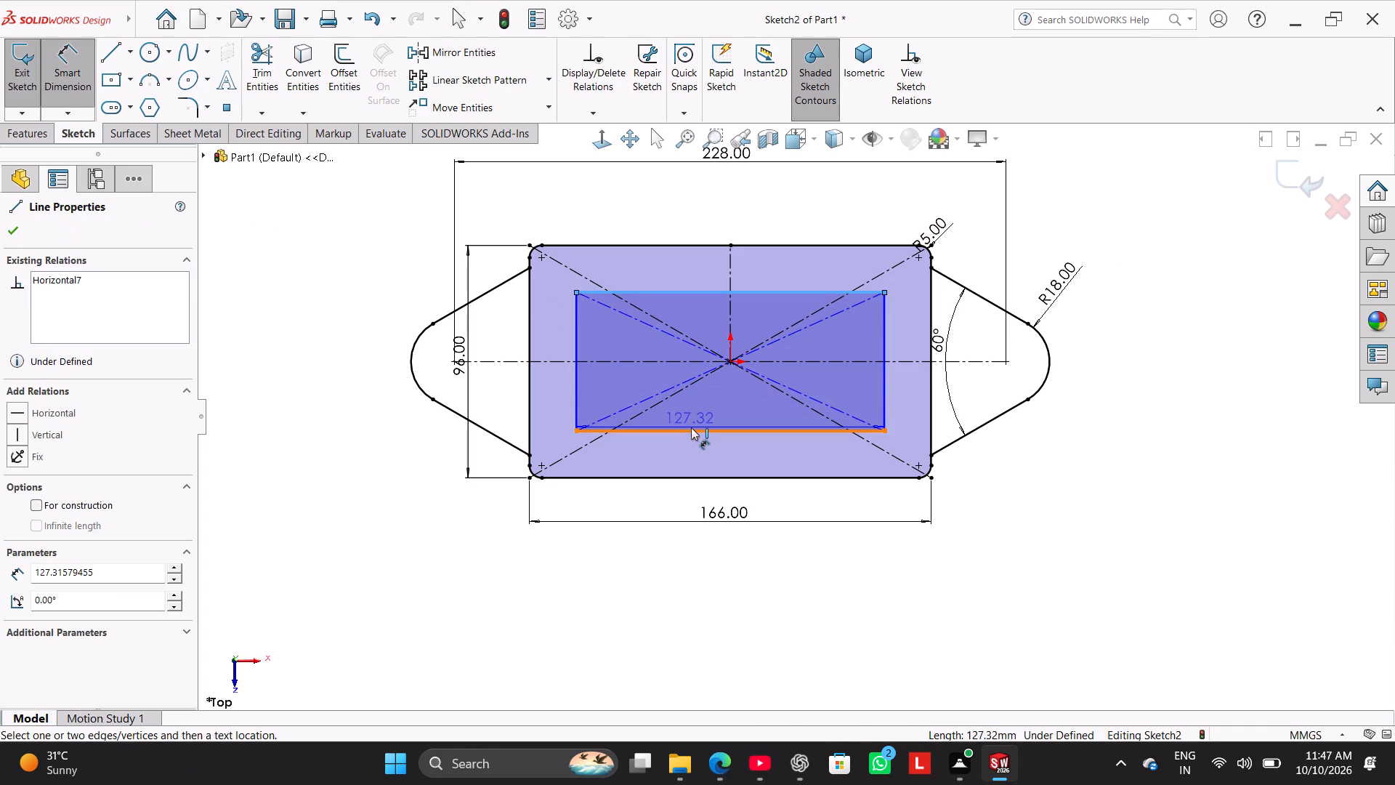
click(691, 427)
click(665, 370)
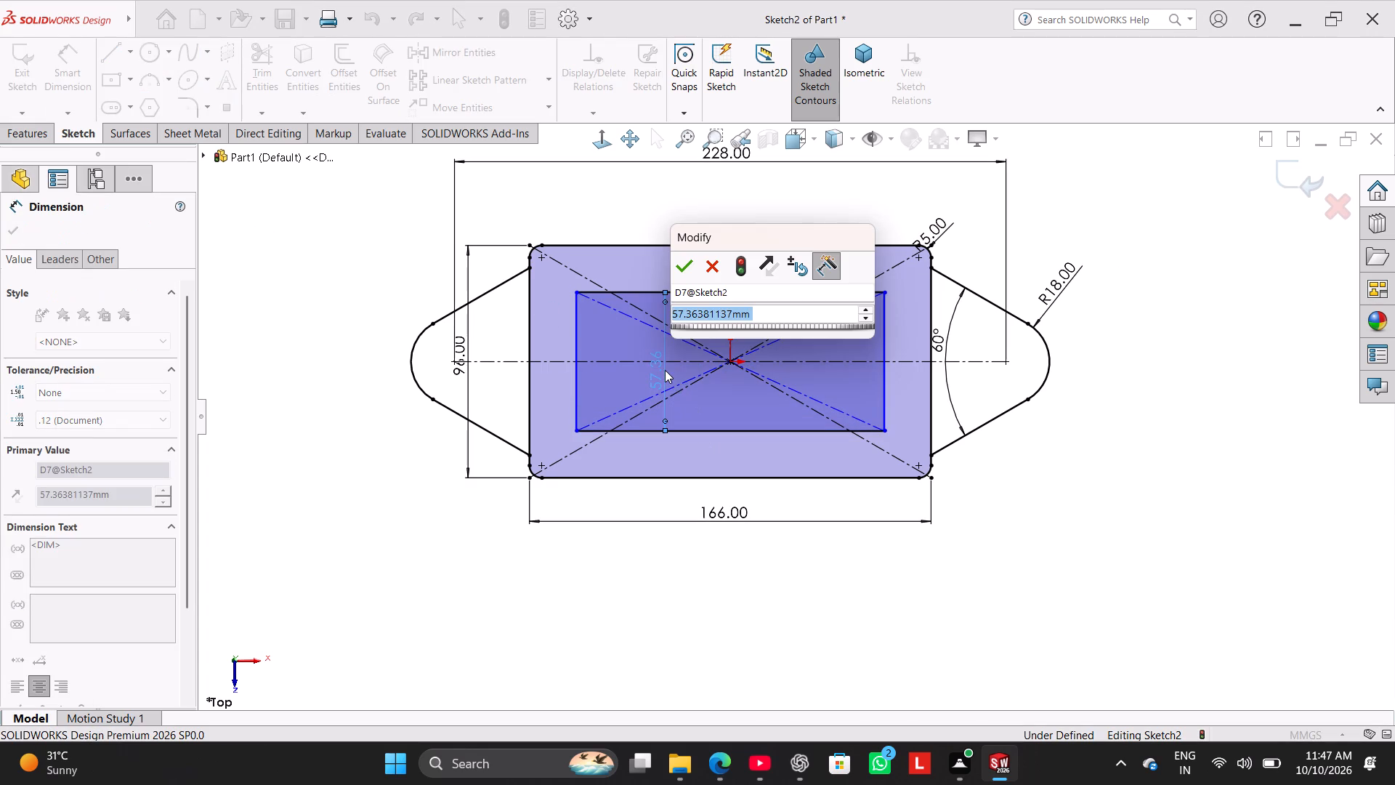
text(66)
key(Return)
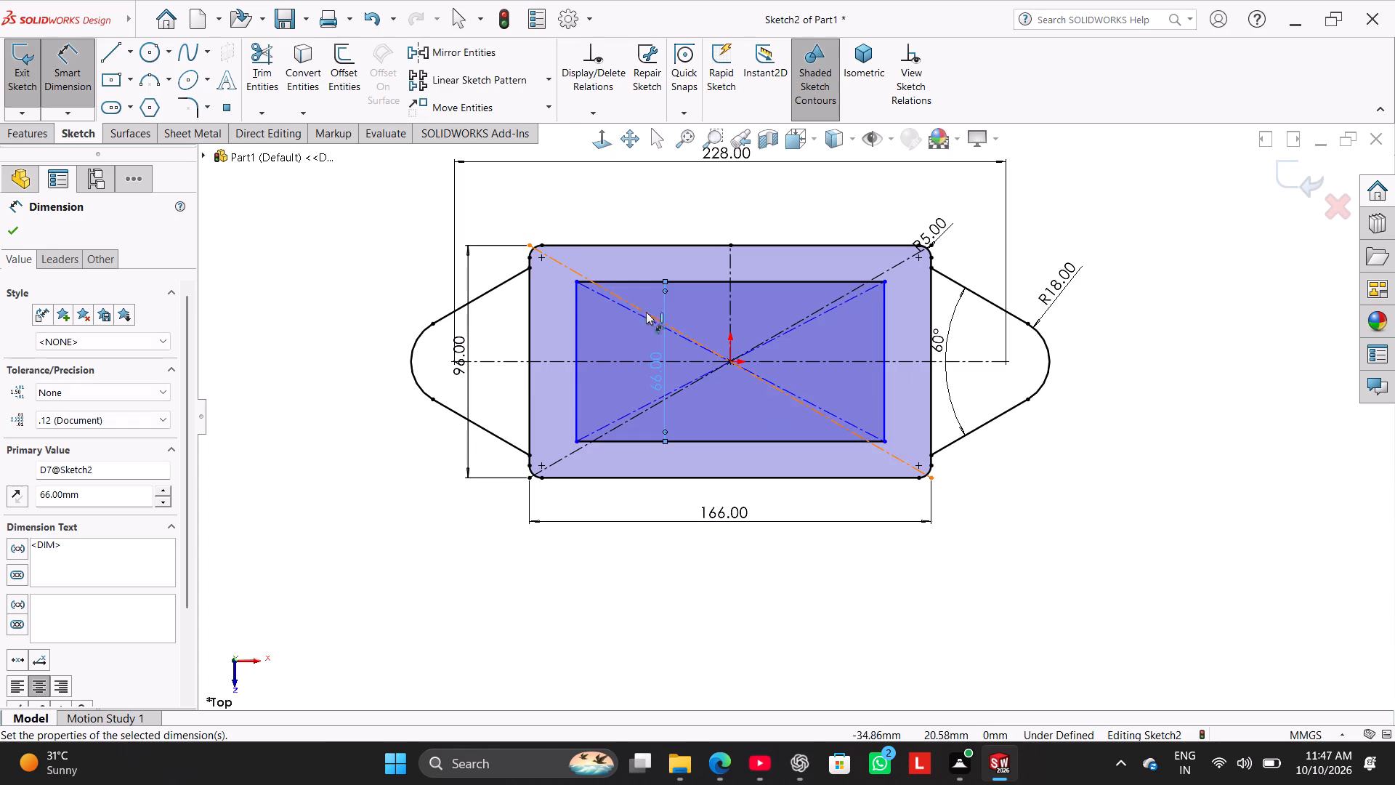
click(578, 340)
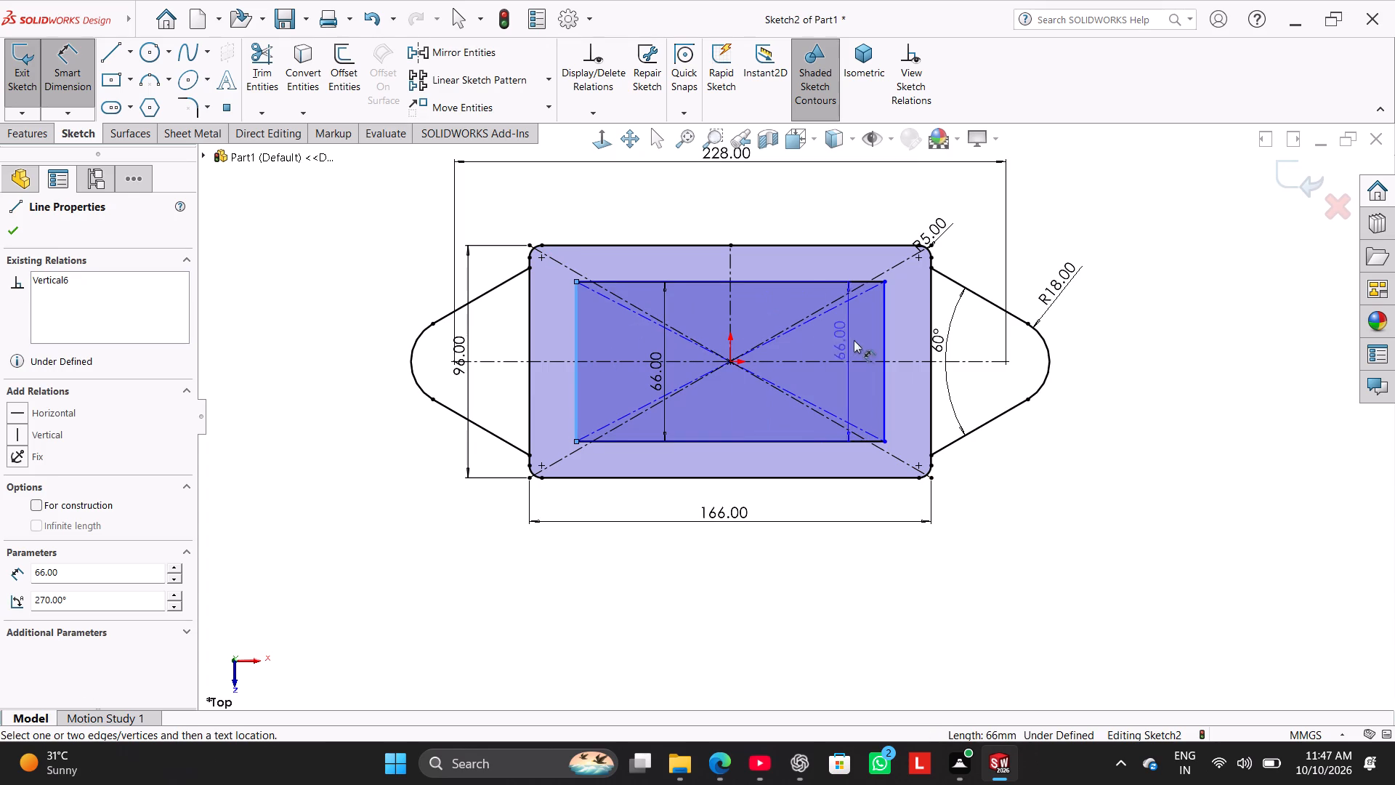
click(886, 357)
click(850, 369)
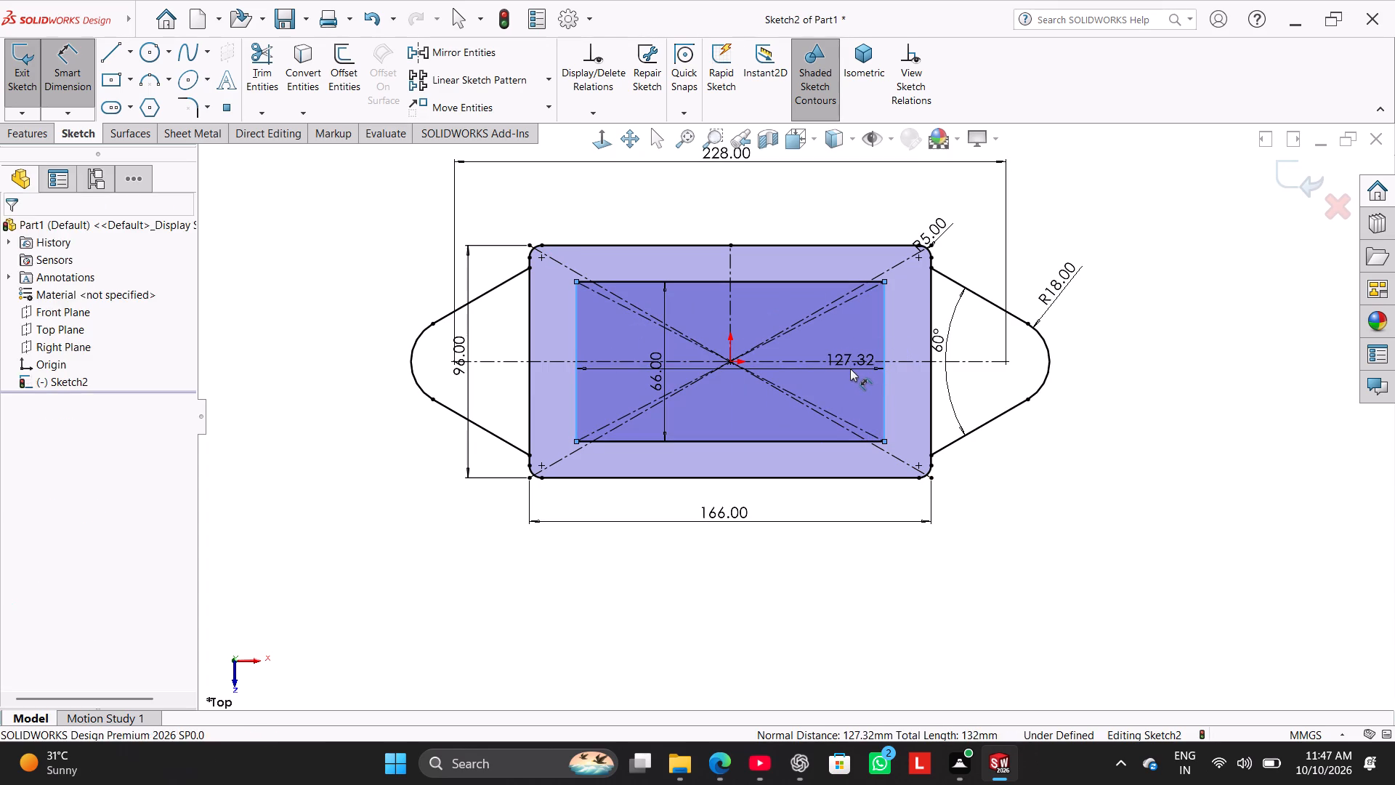
text(166)
key(Return)
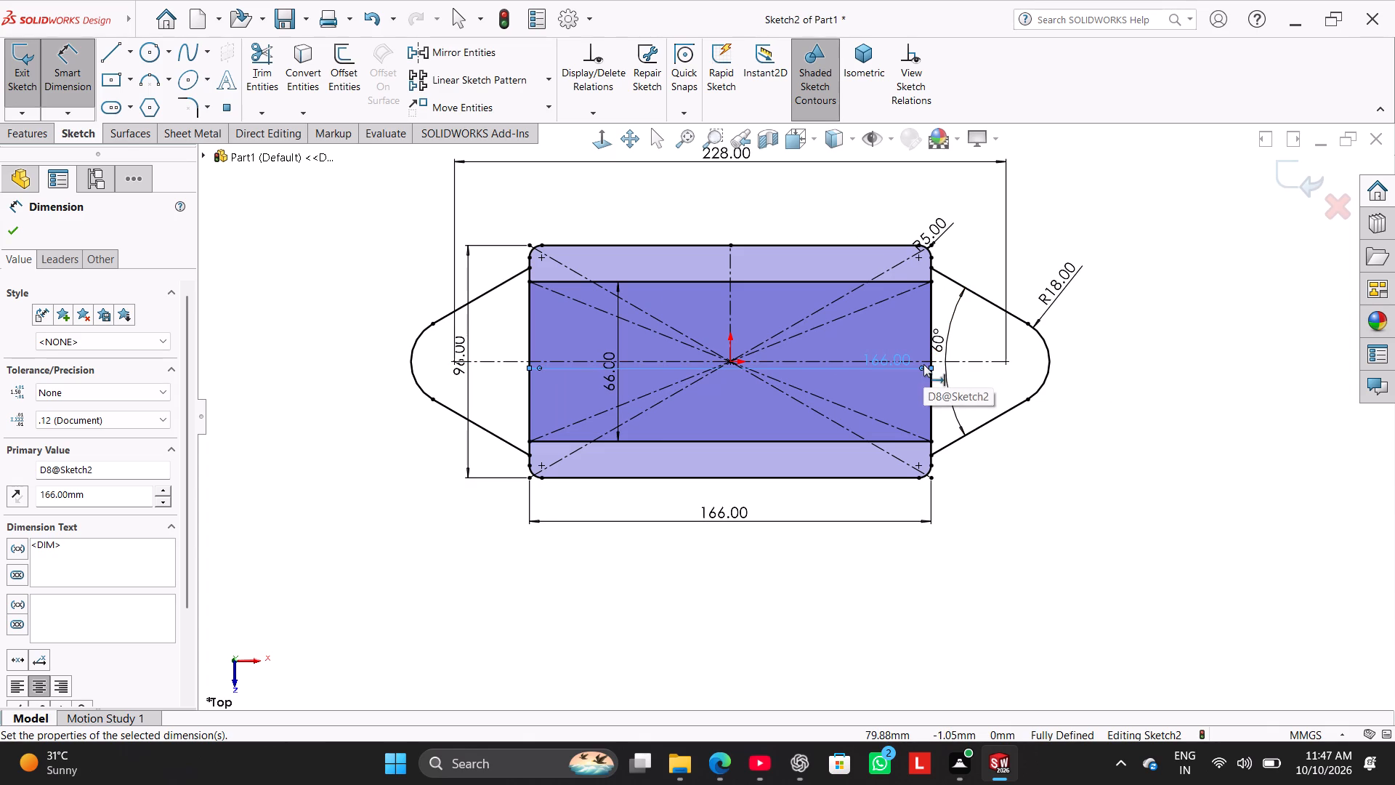
Set the outer rounded rectangle's width to 180 mm.
scroll(924, 363, up, 2)
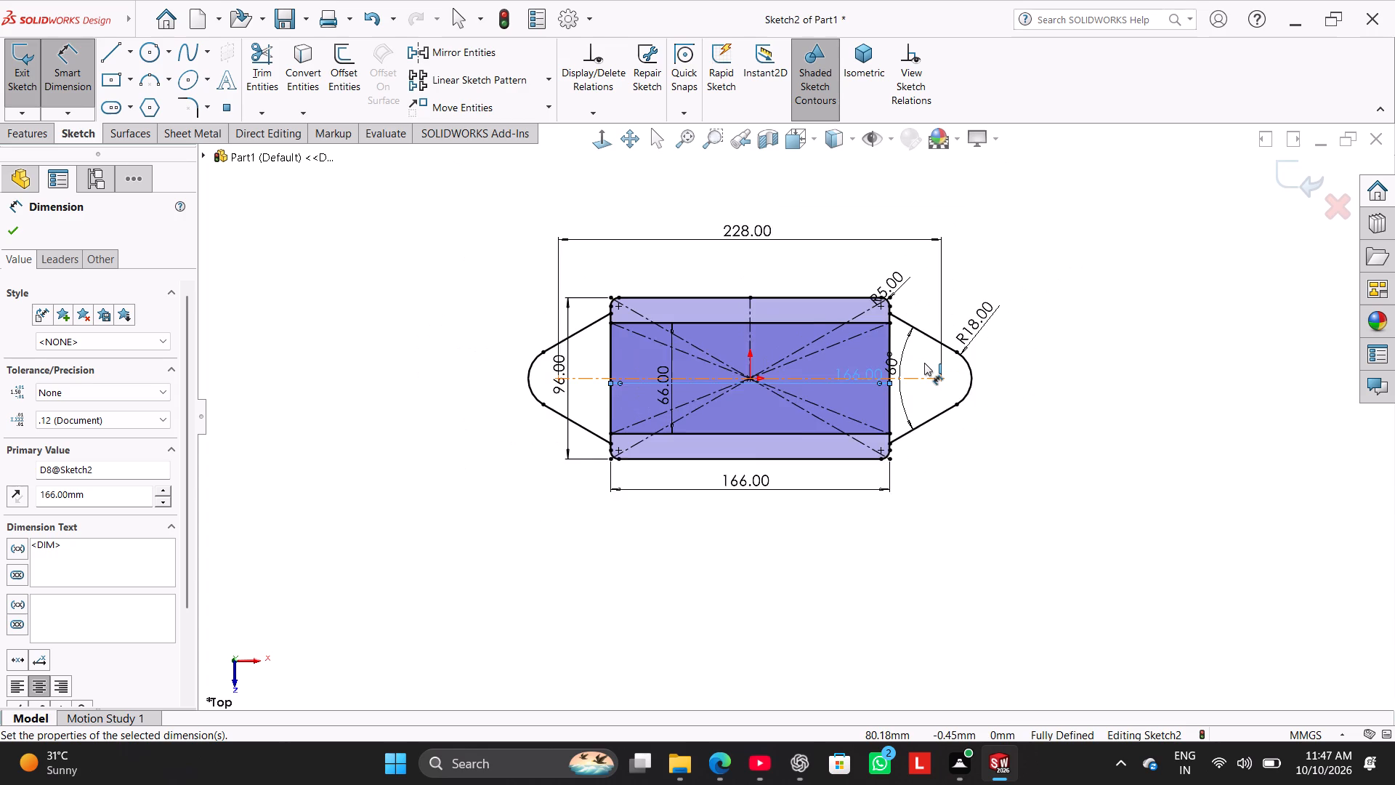
scroll(924, 363, down, 1)
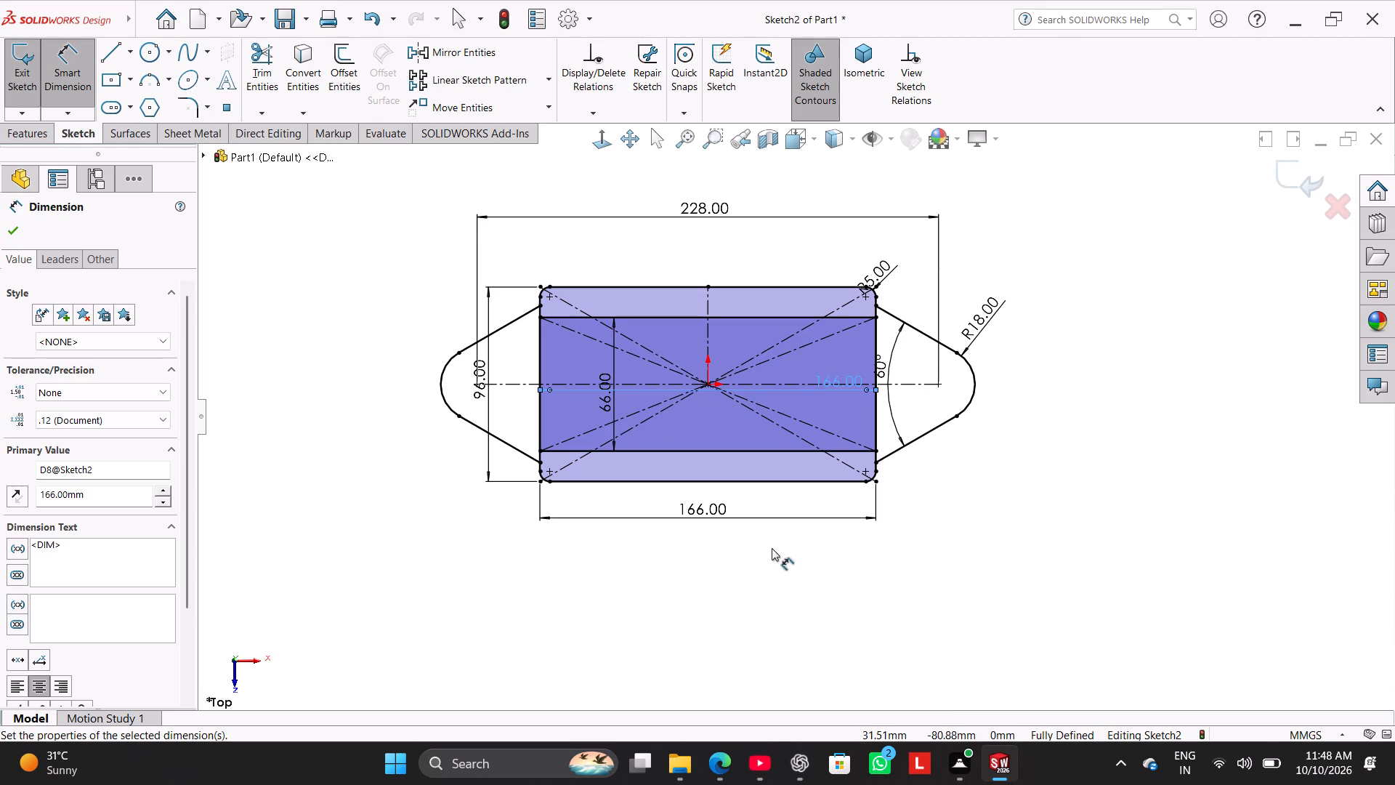
double_click(702, 508)
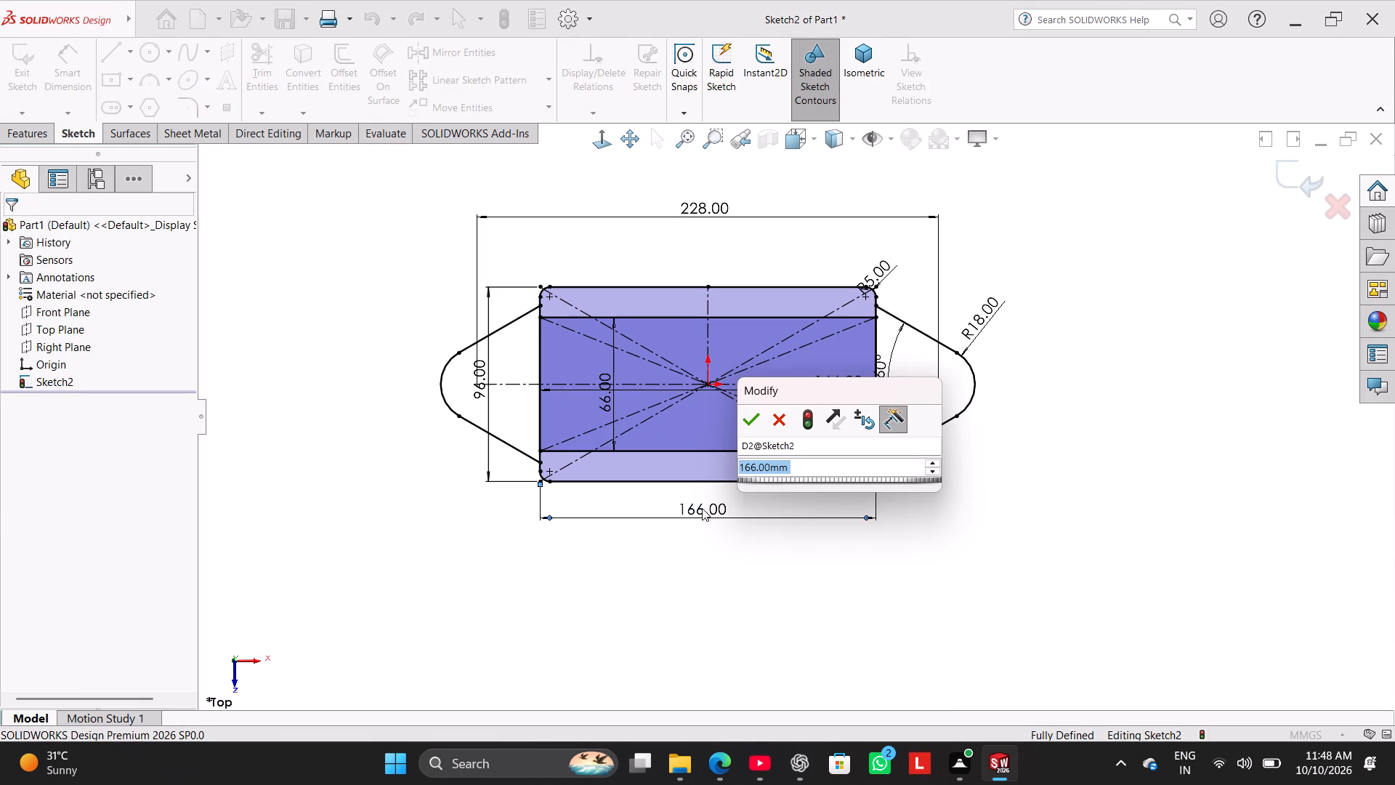
text(190)
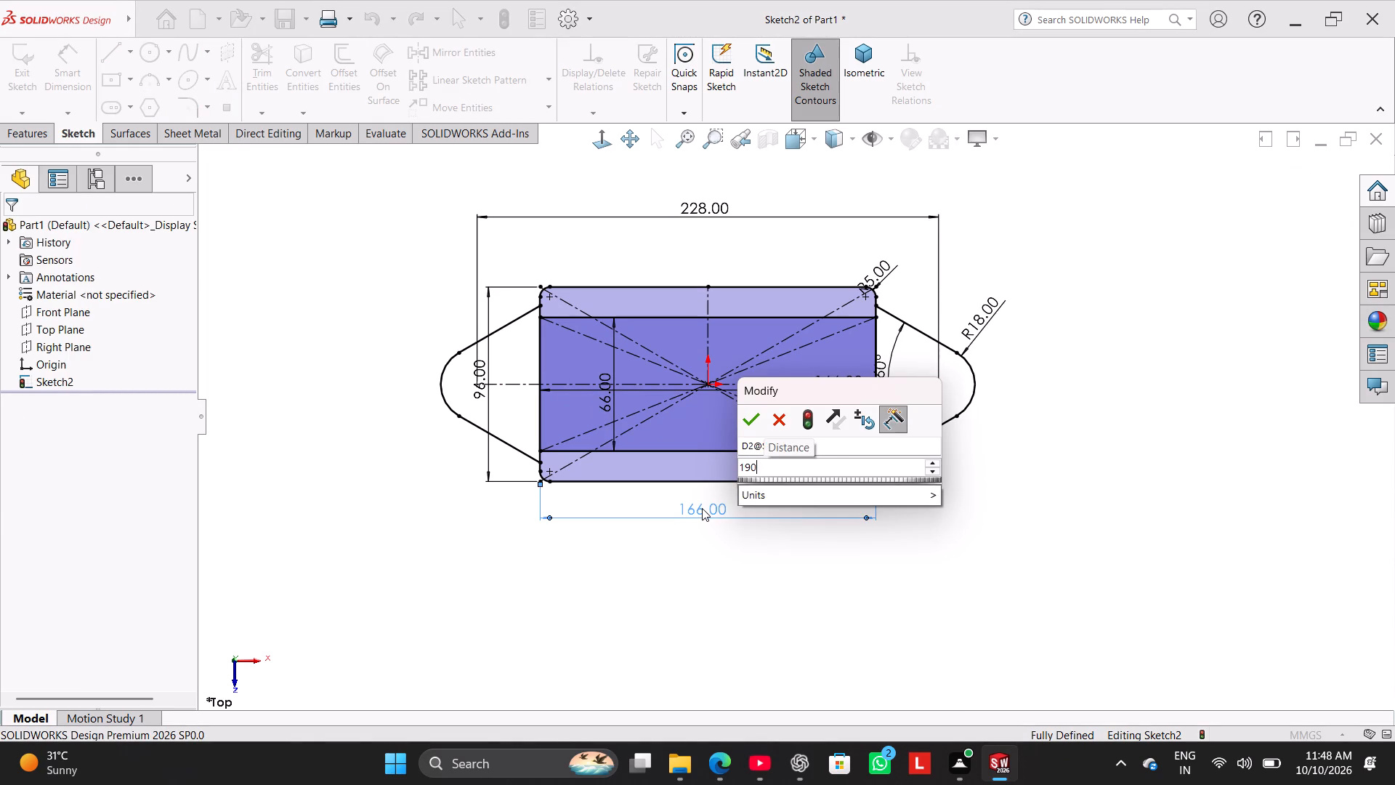
text(-5-5)
key(Return)
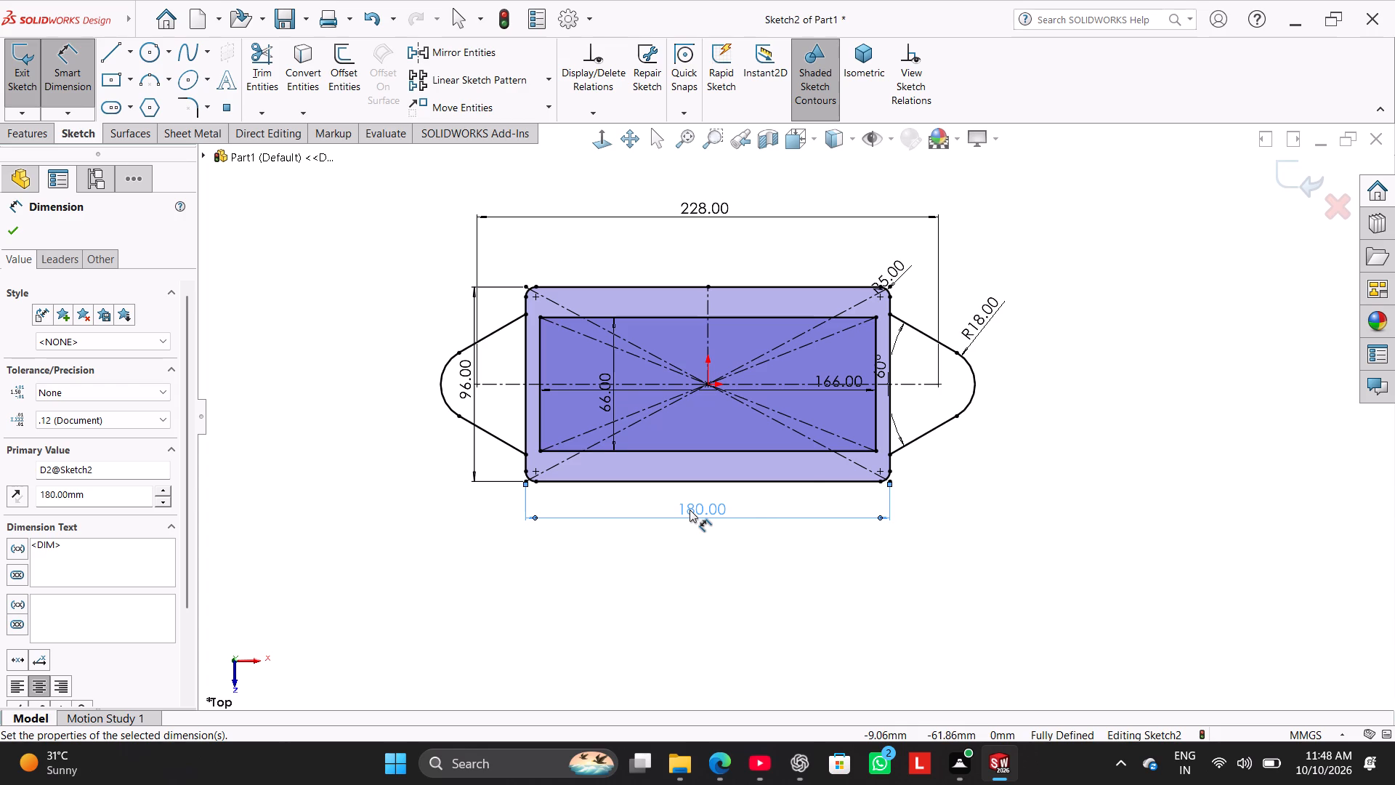
right_click(1074, 294)
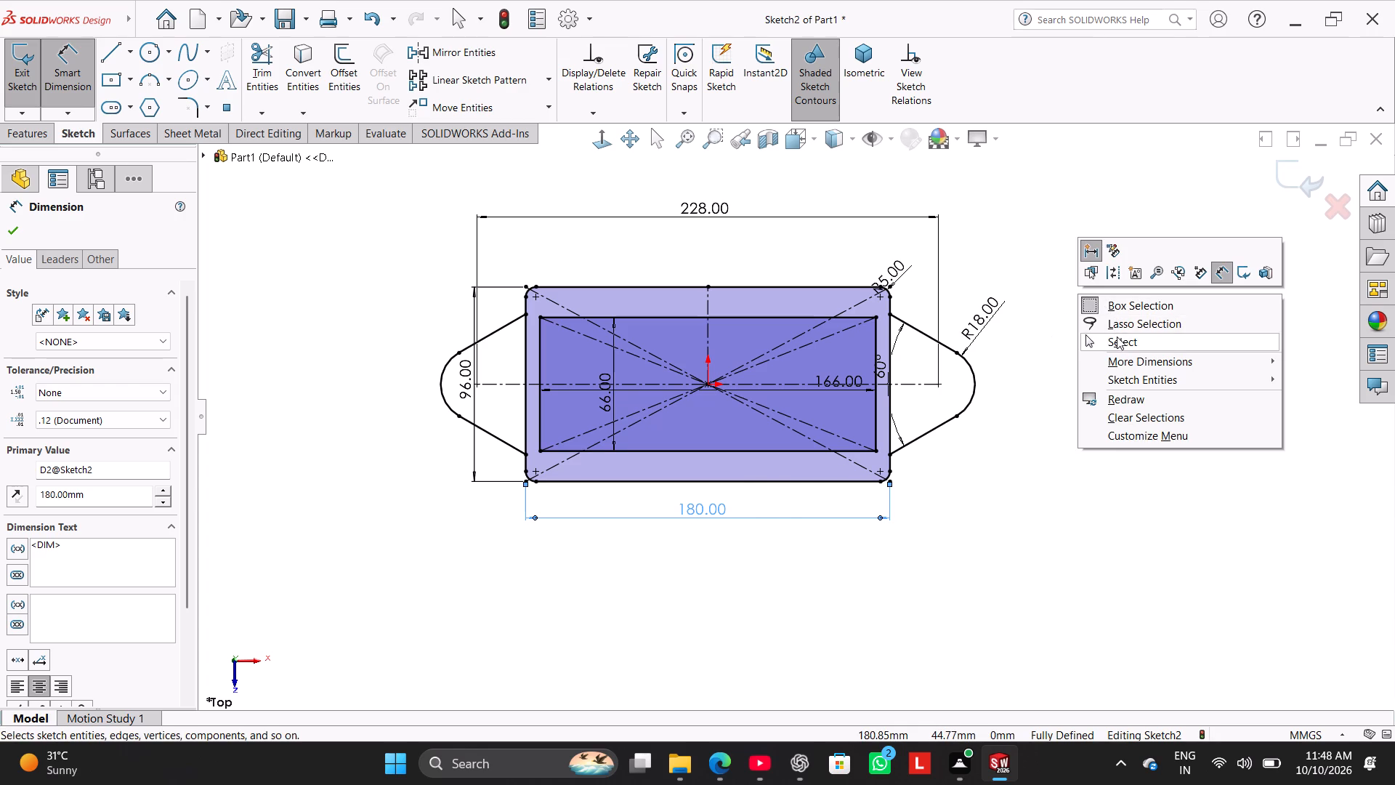
click(1117, 337)
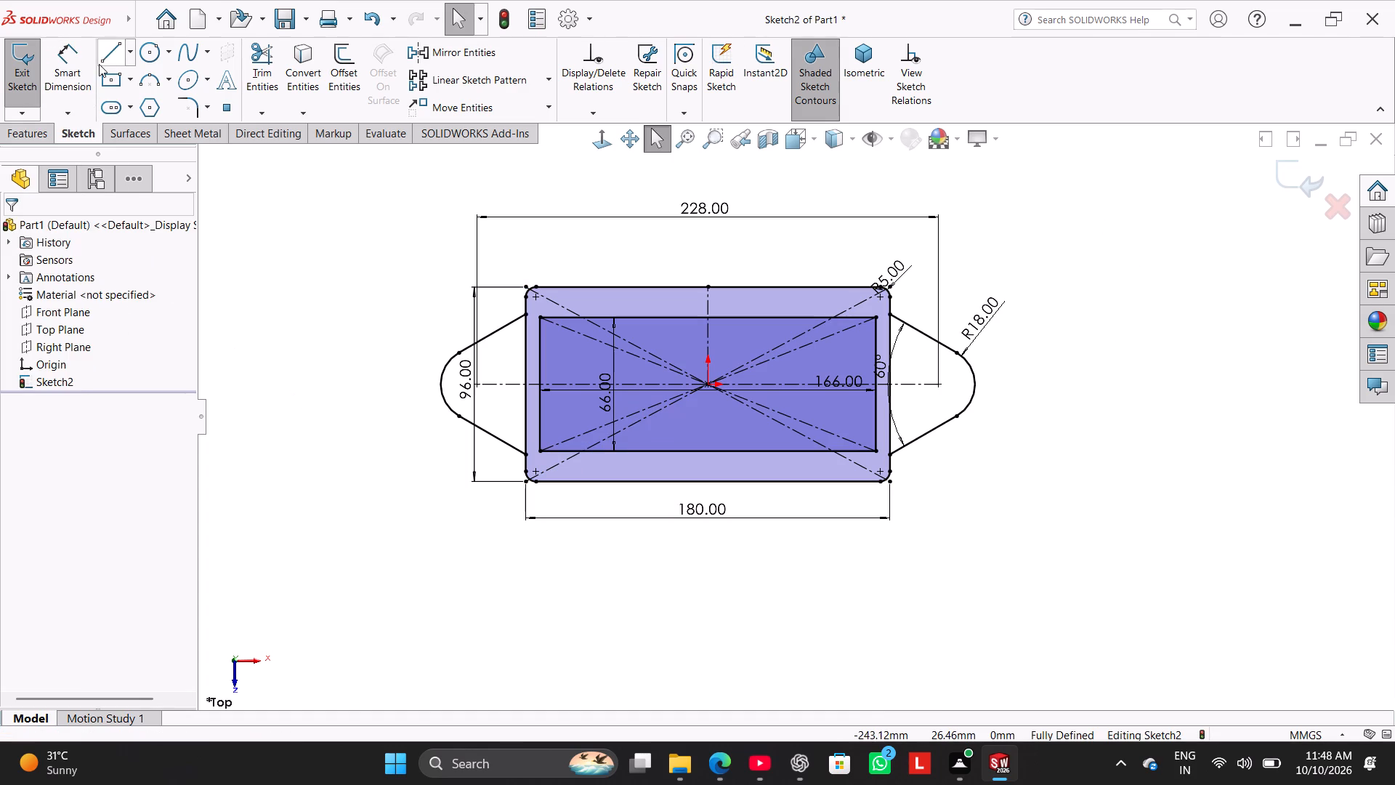
Sketch a circle of about 14.5 mm radius centered on the inner rectangle's upper-left corner.
click(151, 56)
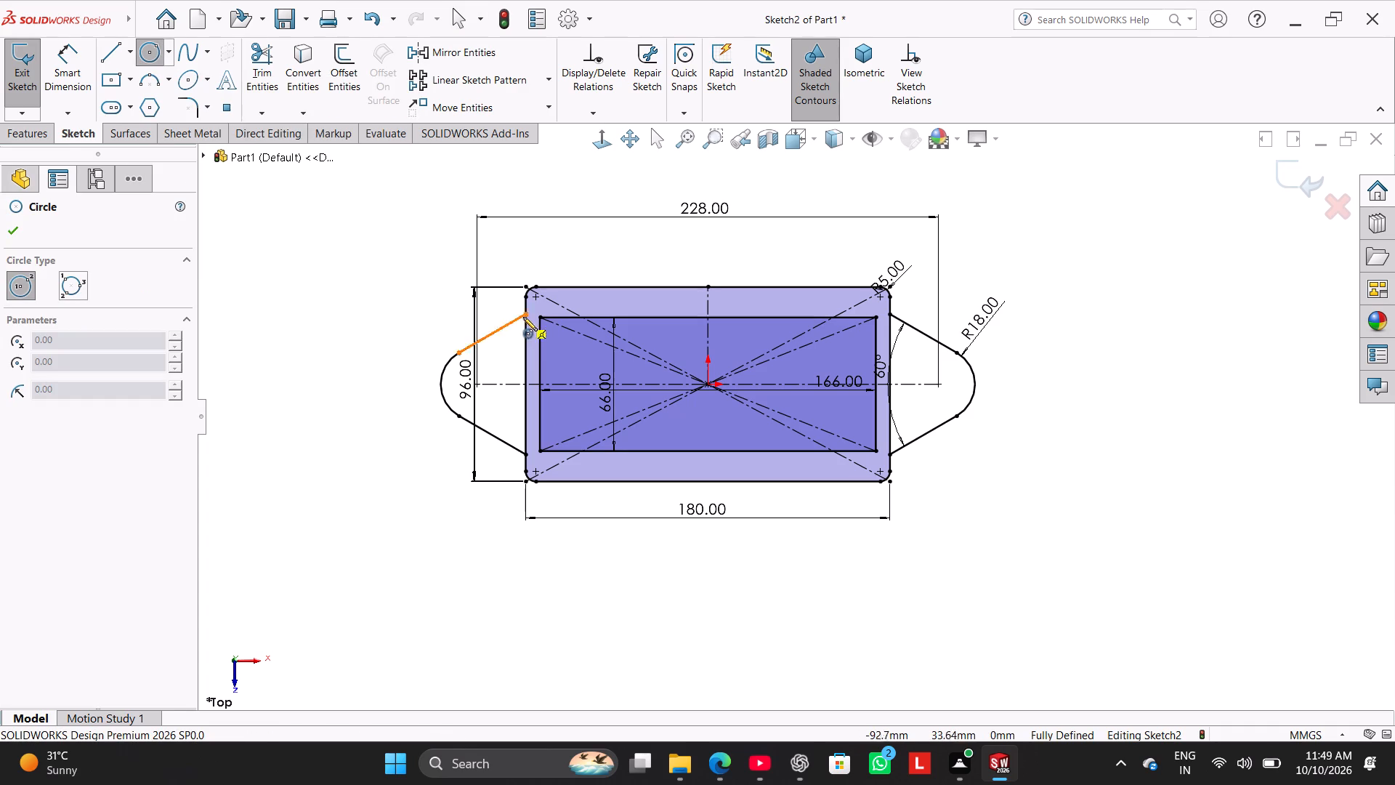
click(542, 318)
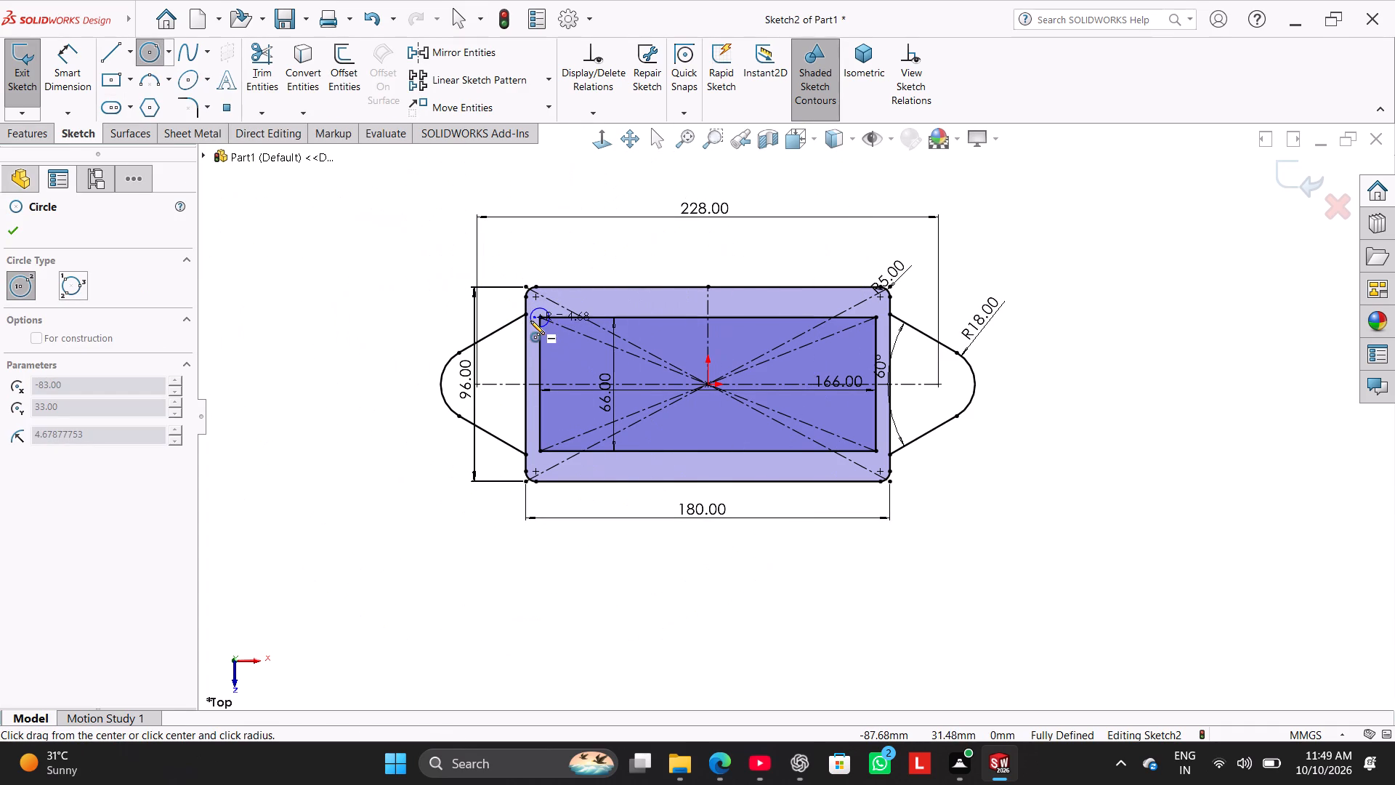
scroll(546, 316, down, 4)
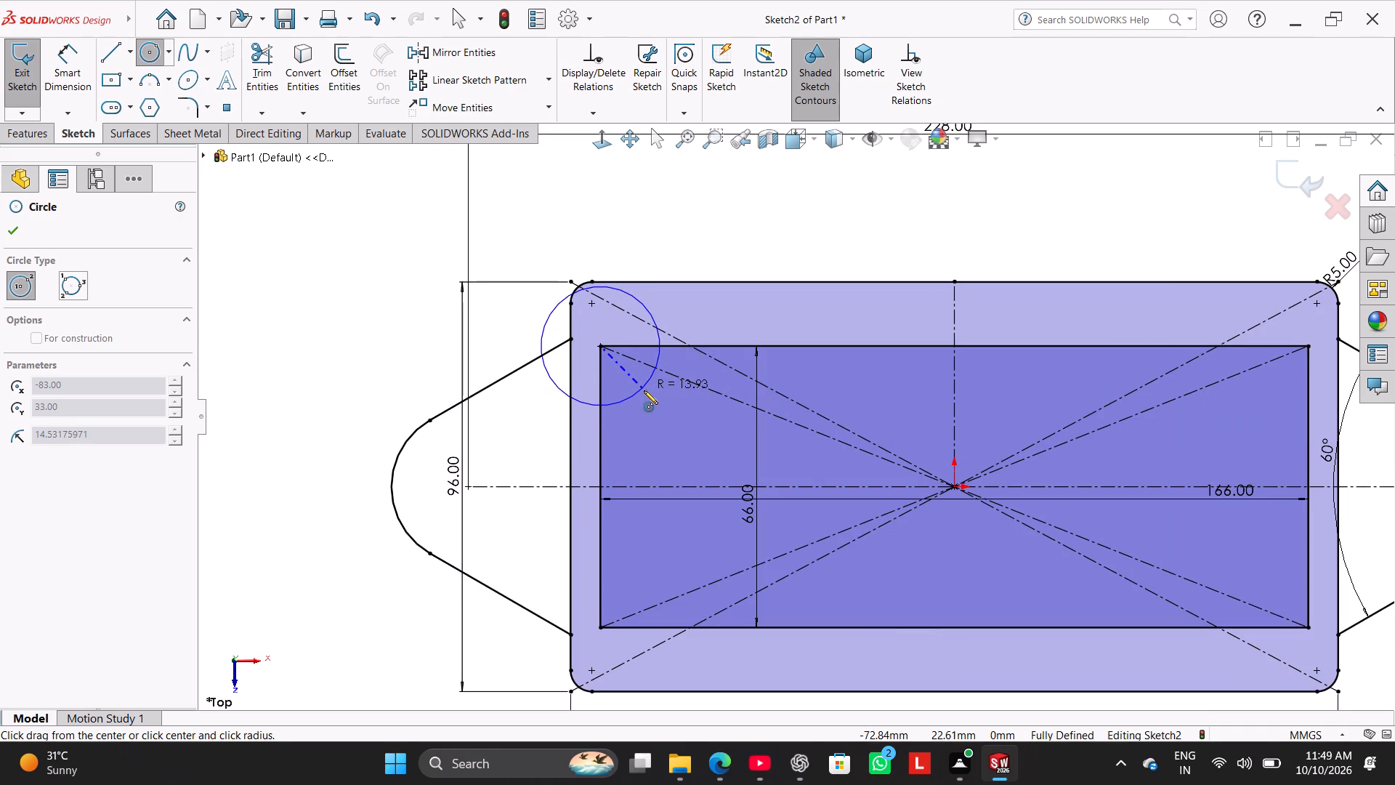
click(644, 390)
right_click(680, 233)
click(697, 241)
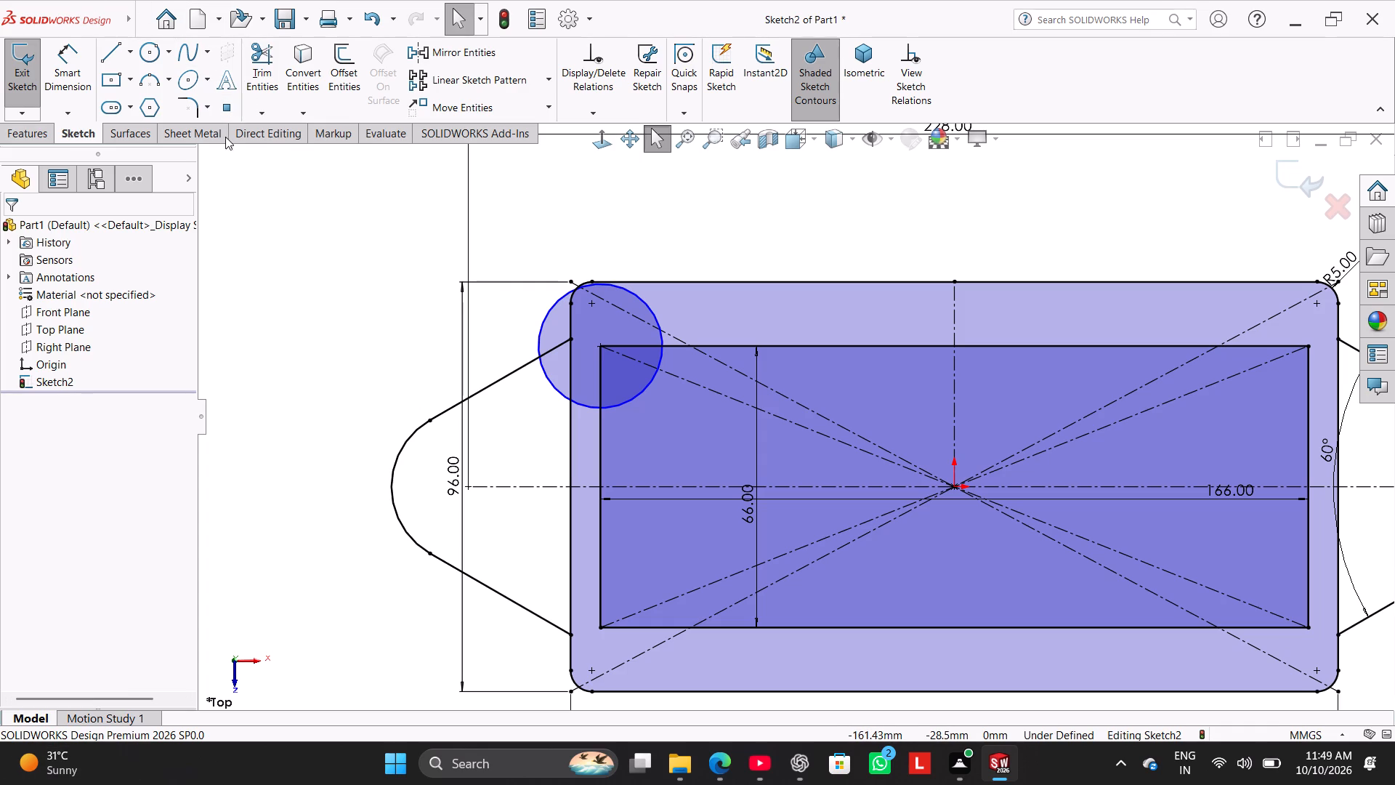
Trim the corner circle down to the quarter arc lying inside the inner rectangle, removing every outside segment including the small leftover at the outer fillet.
drag(259, 70, 273, 86)
drag(665, 304, 634, 297)
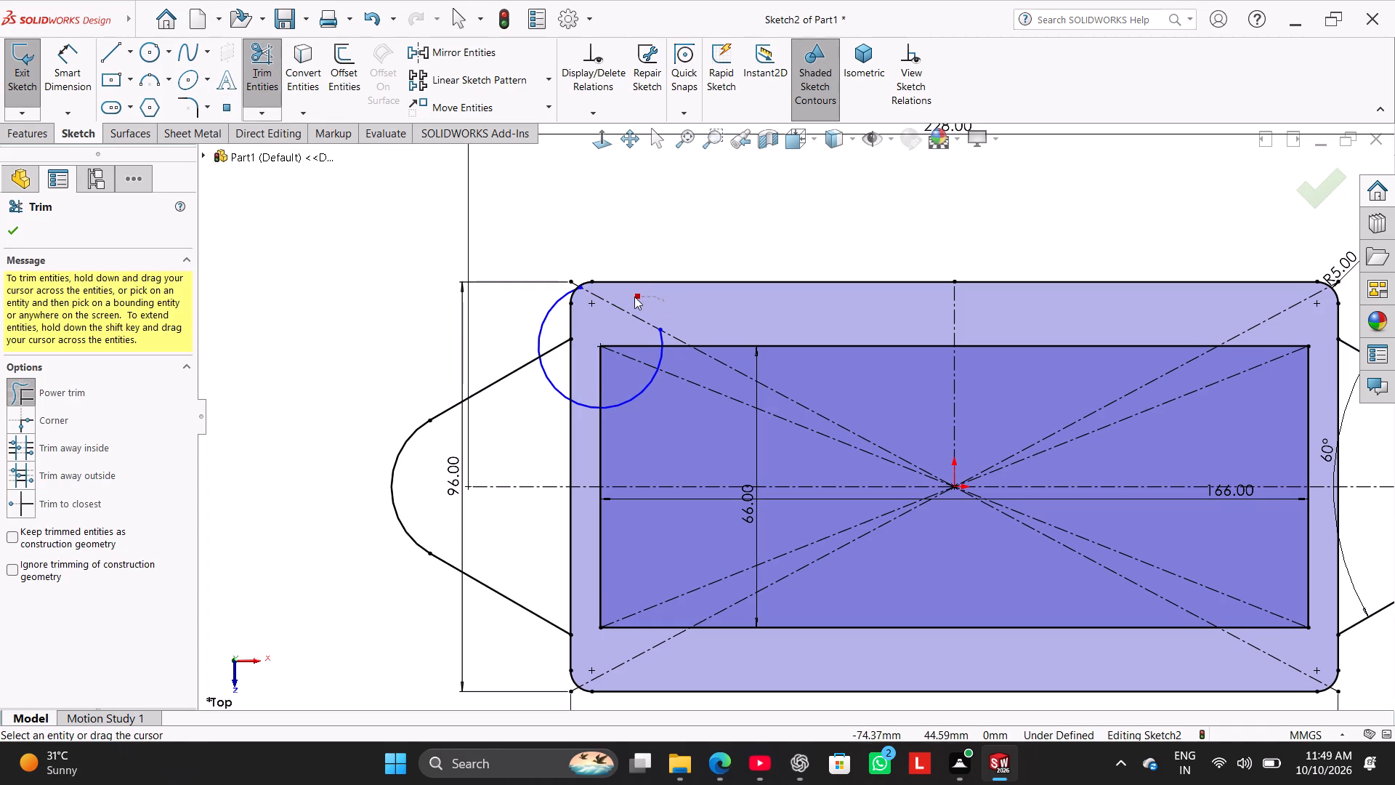
drag(634, 297, 632, 297)
drag(506, 301, 553, 320)
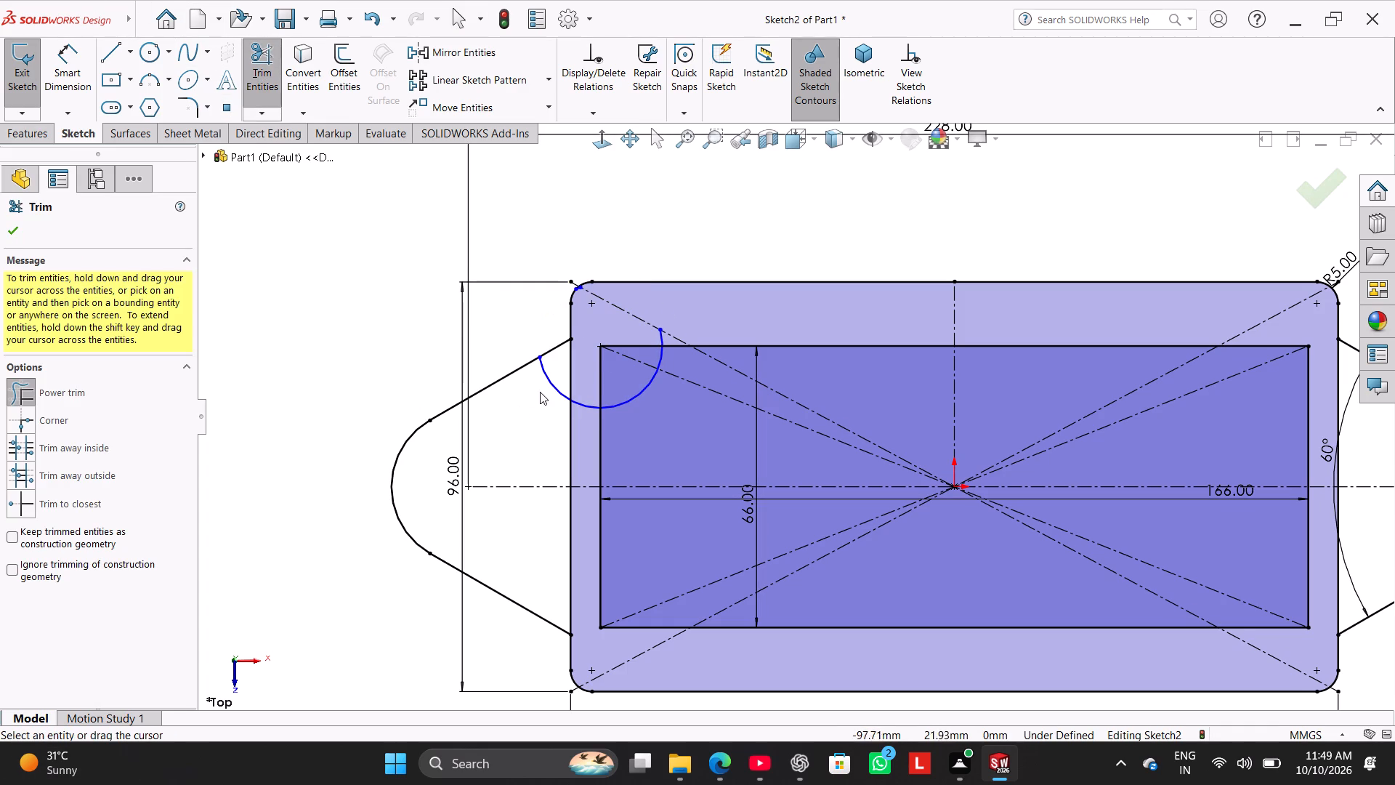
drag(554, 364, 541, 406)
drag(583, 377, 587, 419)
scroll(696, 302, down, 4)
drag(665, 403, 626, 408)
scroll(454, 317, down, 12)
drag(728, 488, 738, 426)
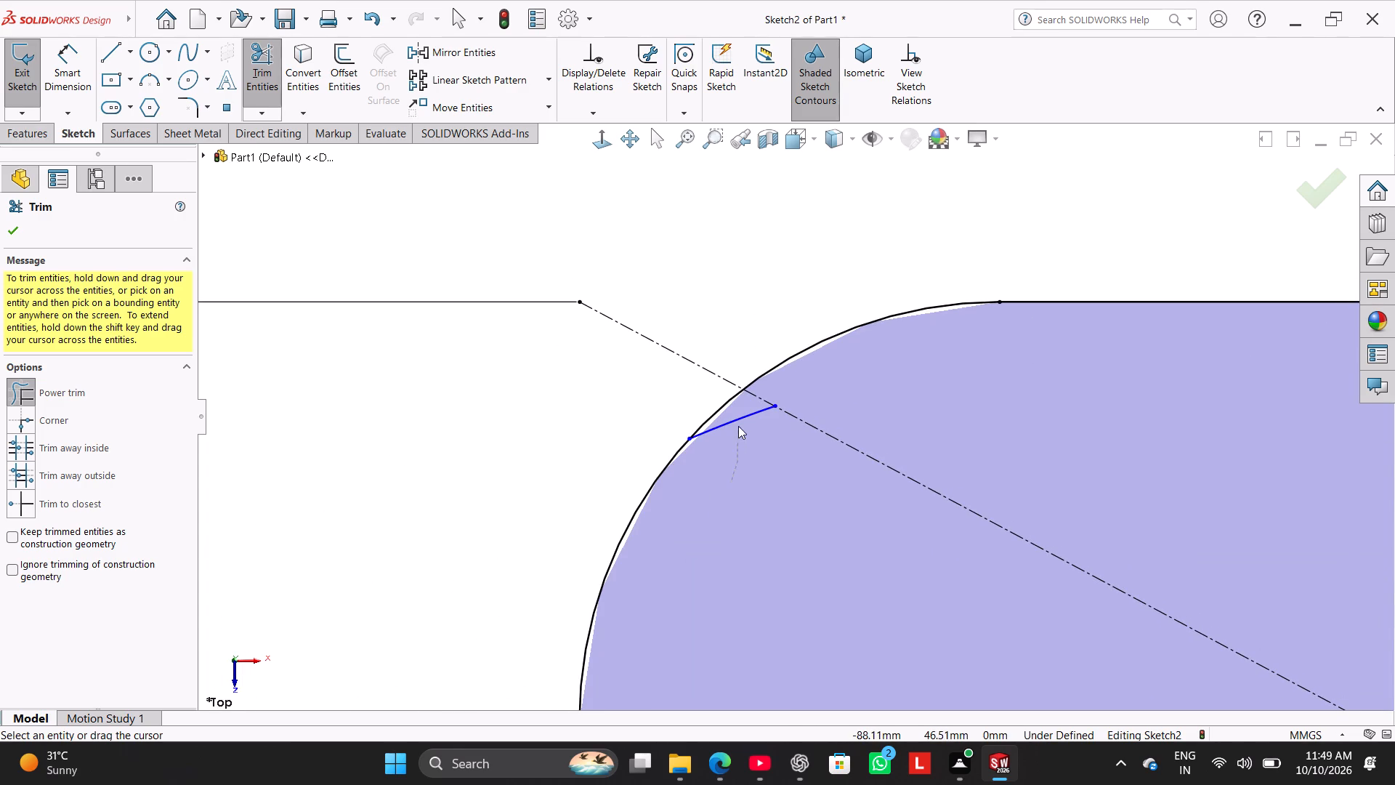
drag(738, 426, 738, 415)
scroll(732, 483, up, 14)
scroll(938, 550, up, 2)
scroll(918, 514, down, 1)
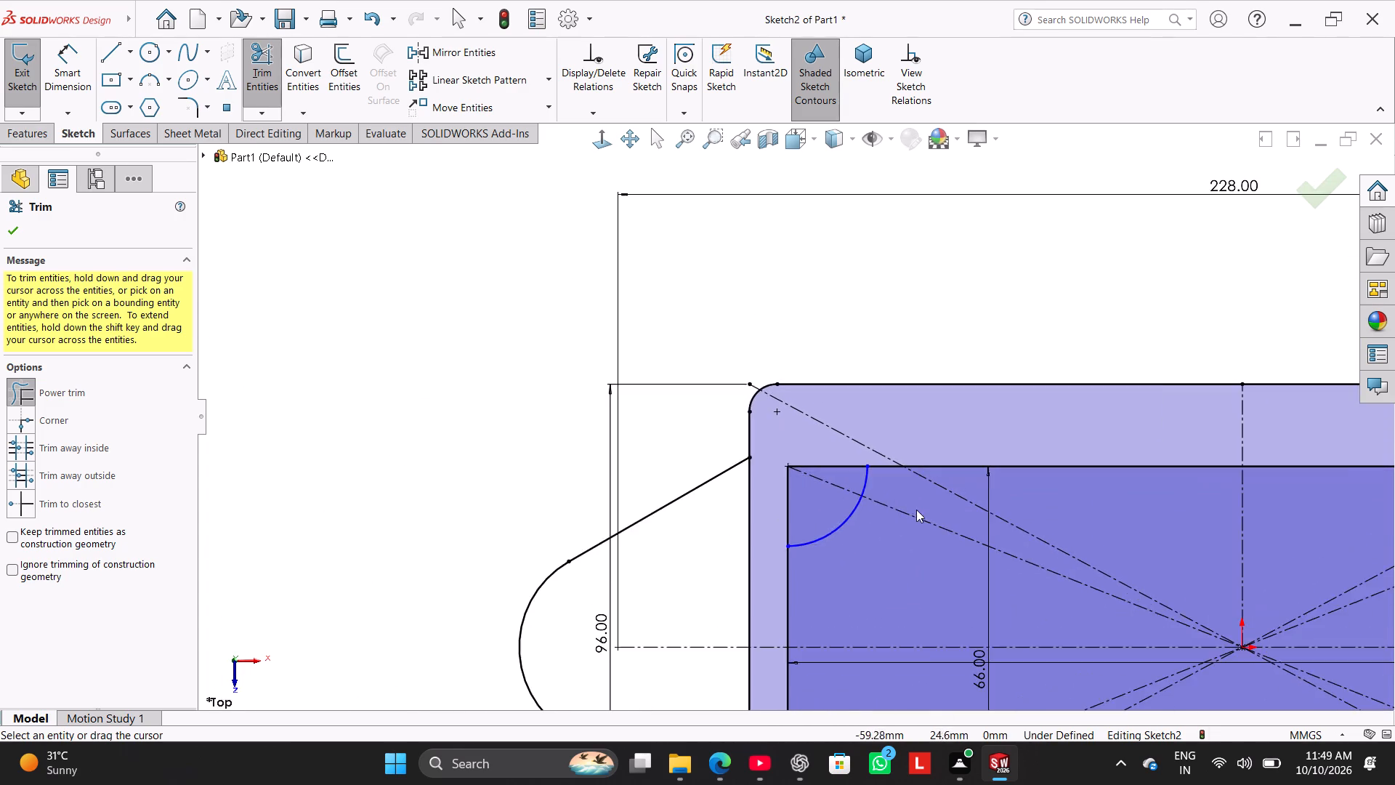
scroll(915, 504, up, 4)
scroll(905, 491, down, 2)
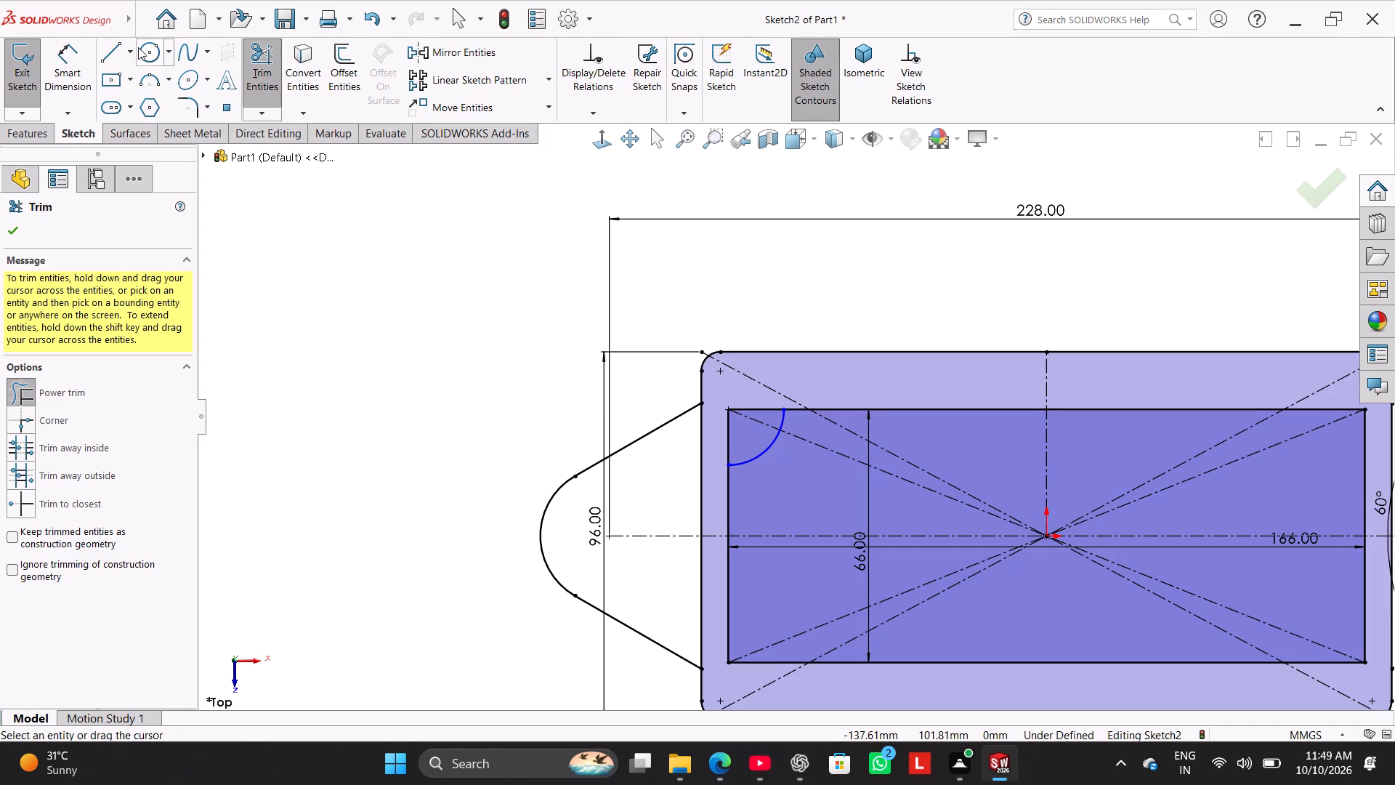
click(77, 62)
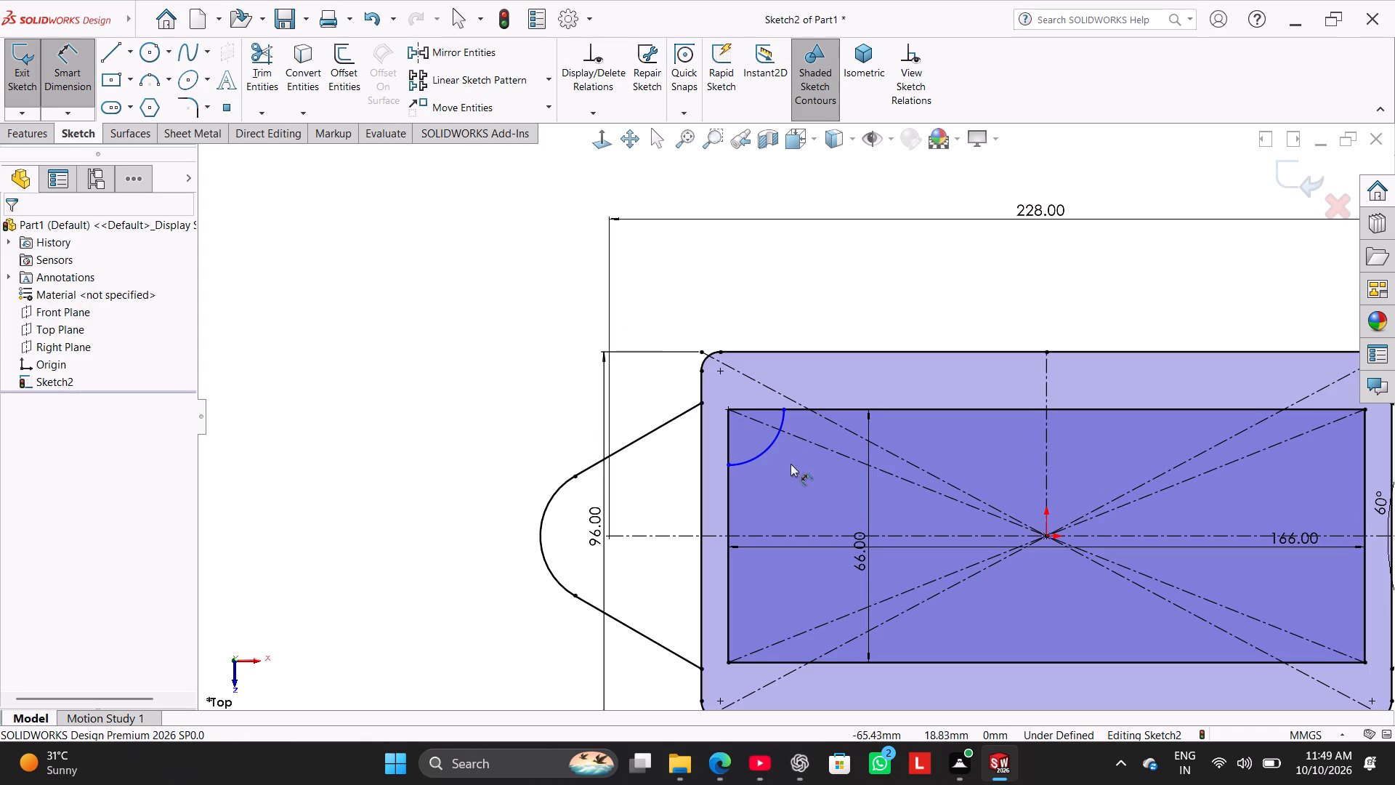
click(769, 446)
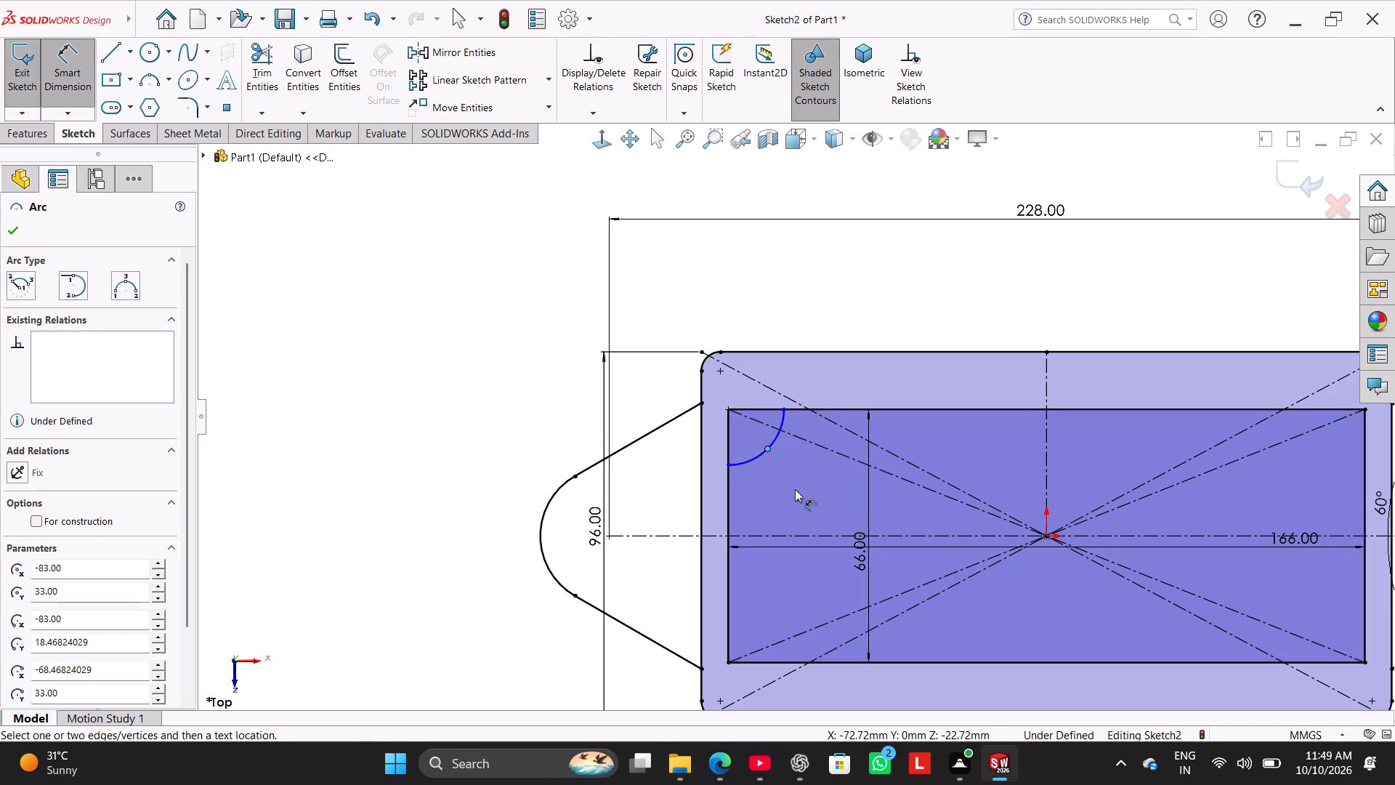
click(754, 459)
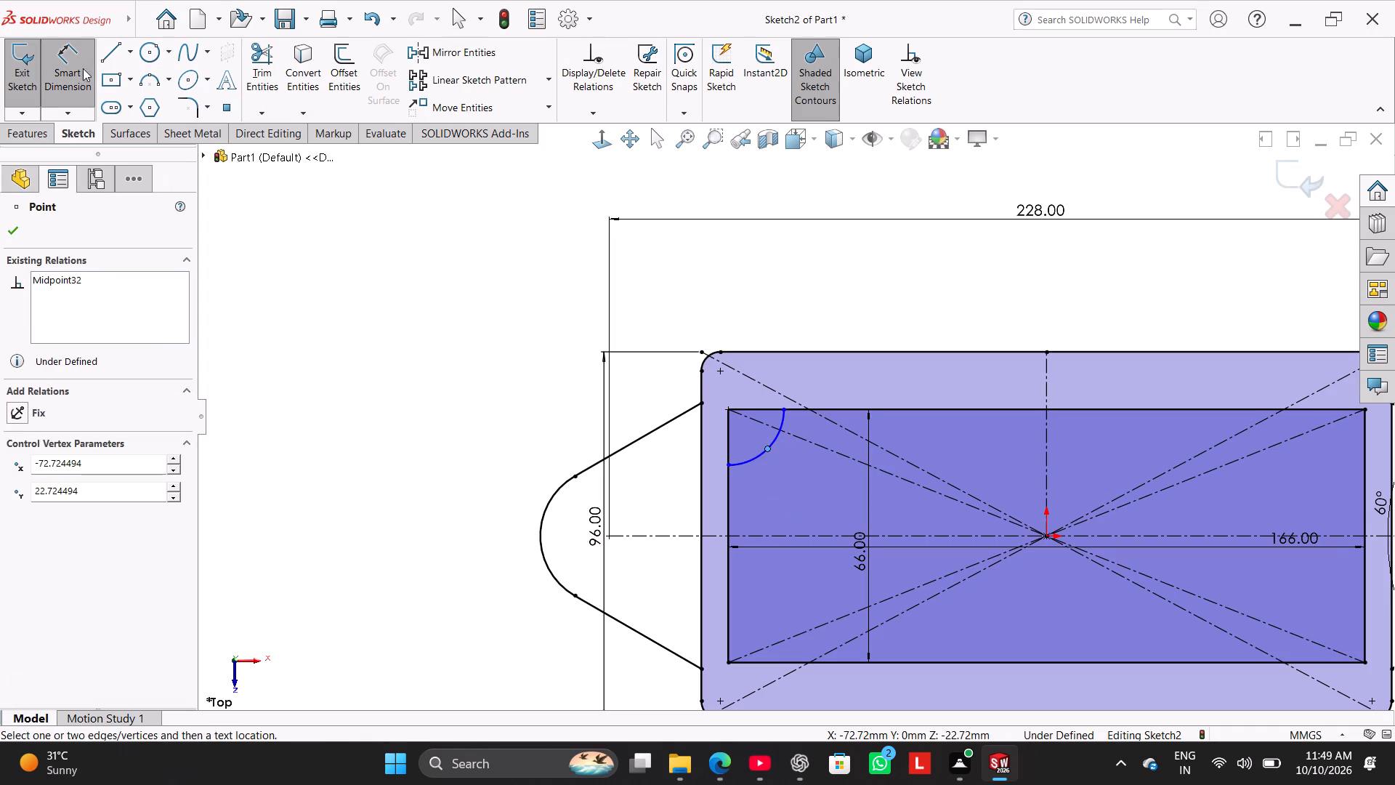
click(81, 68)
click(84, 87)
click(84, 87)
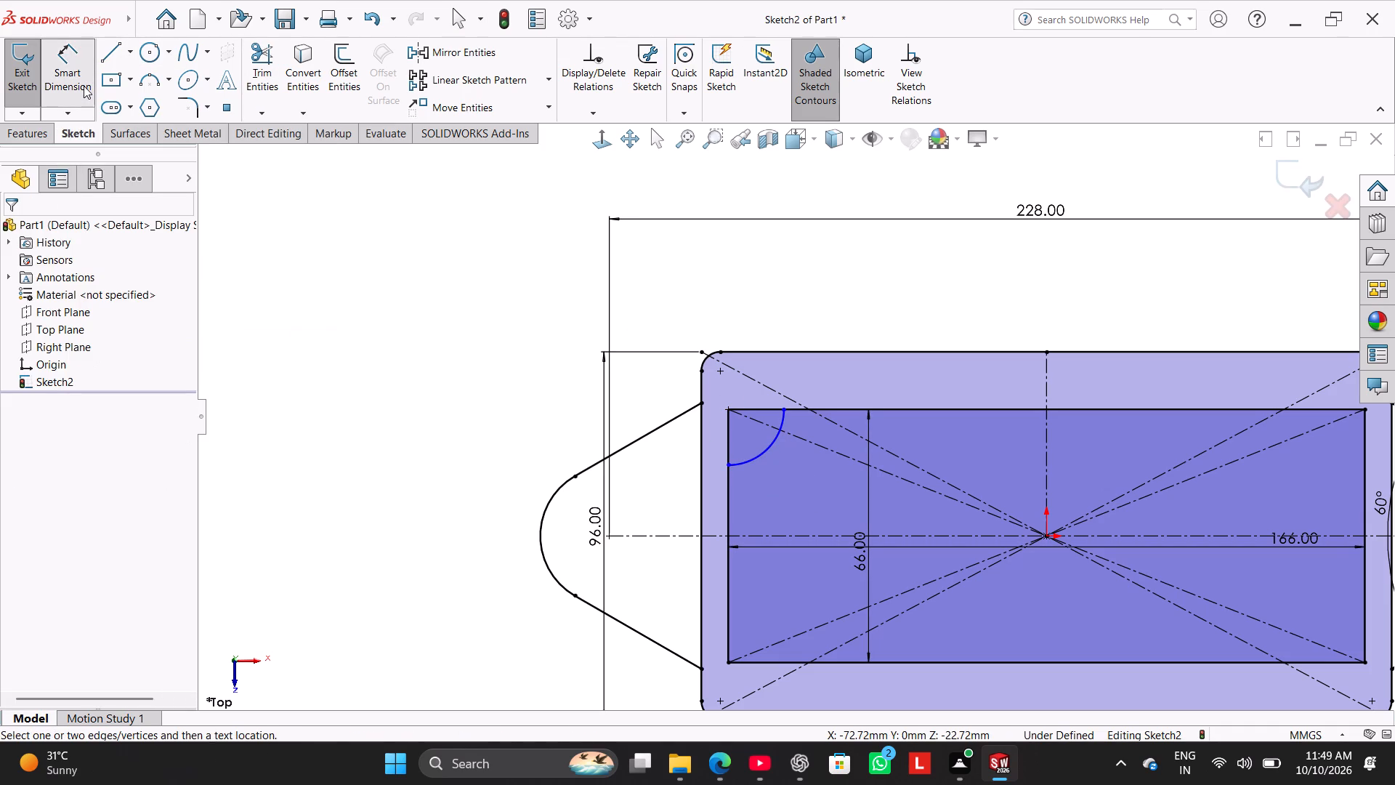
Dimension the quarter arc at the inner rectangle's upper-left corner with a 10 mm radius.
click(81, 84)
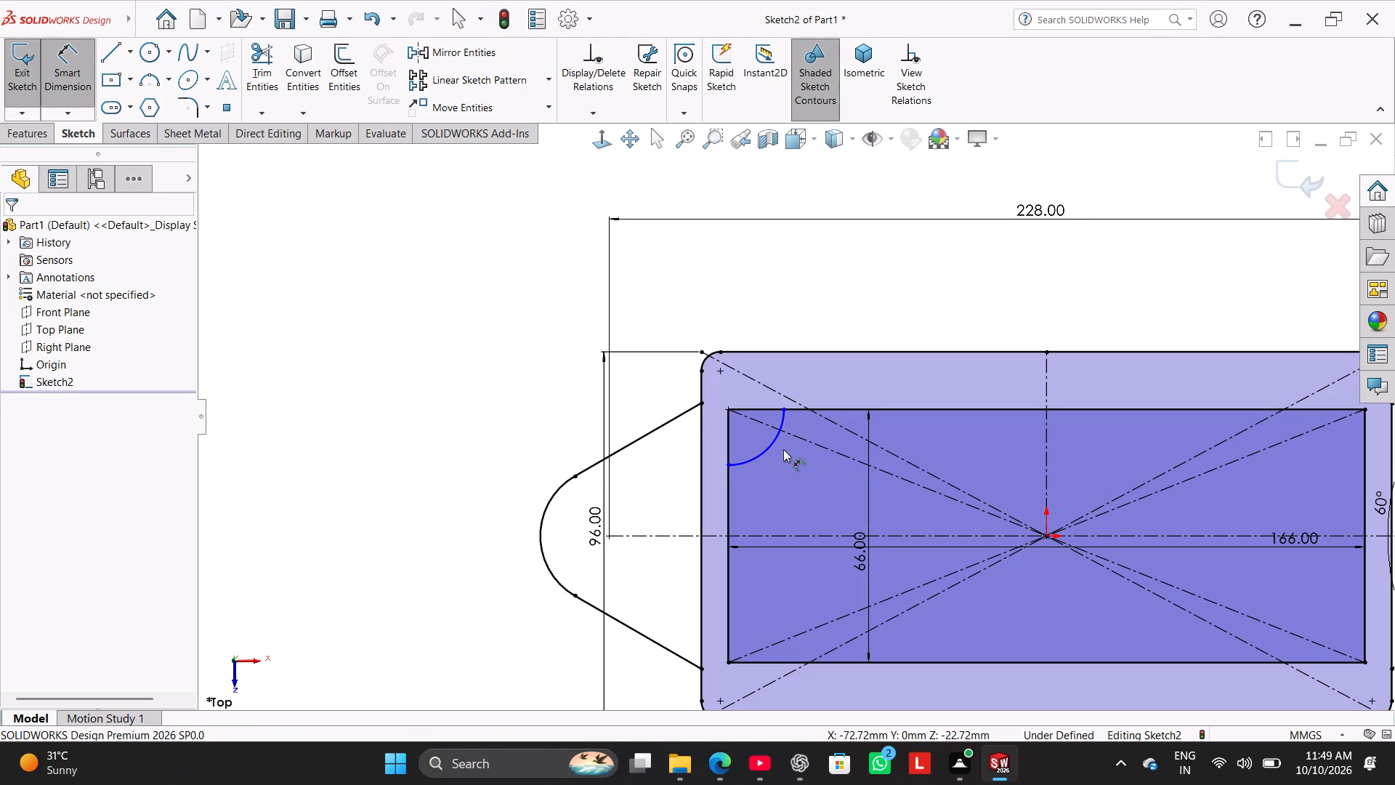
click(765, 448)
click(789, 483)
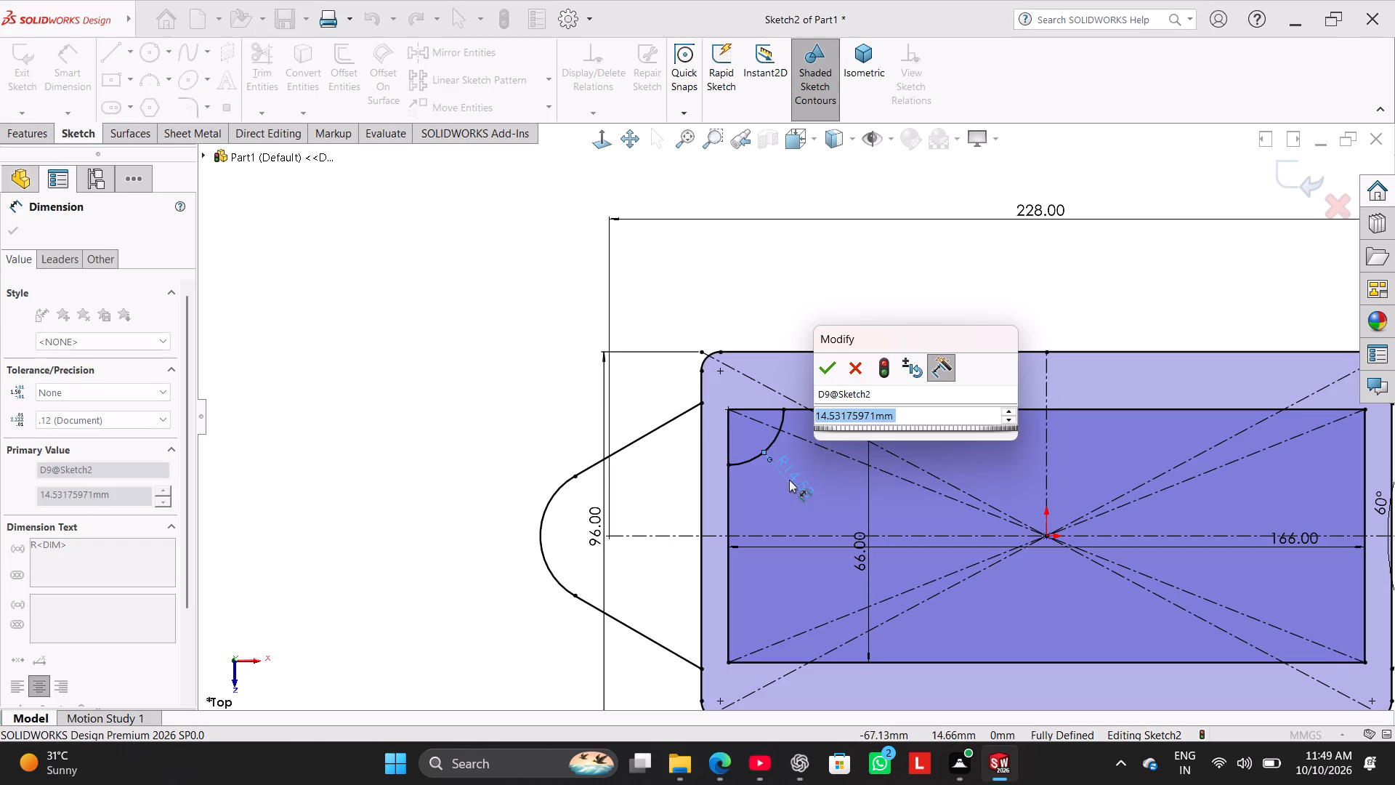
text(10)
key(Return)
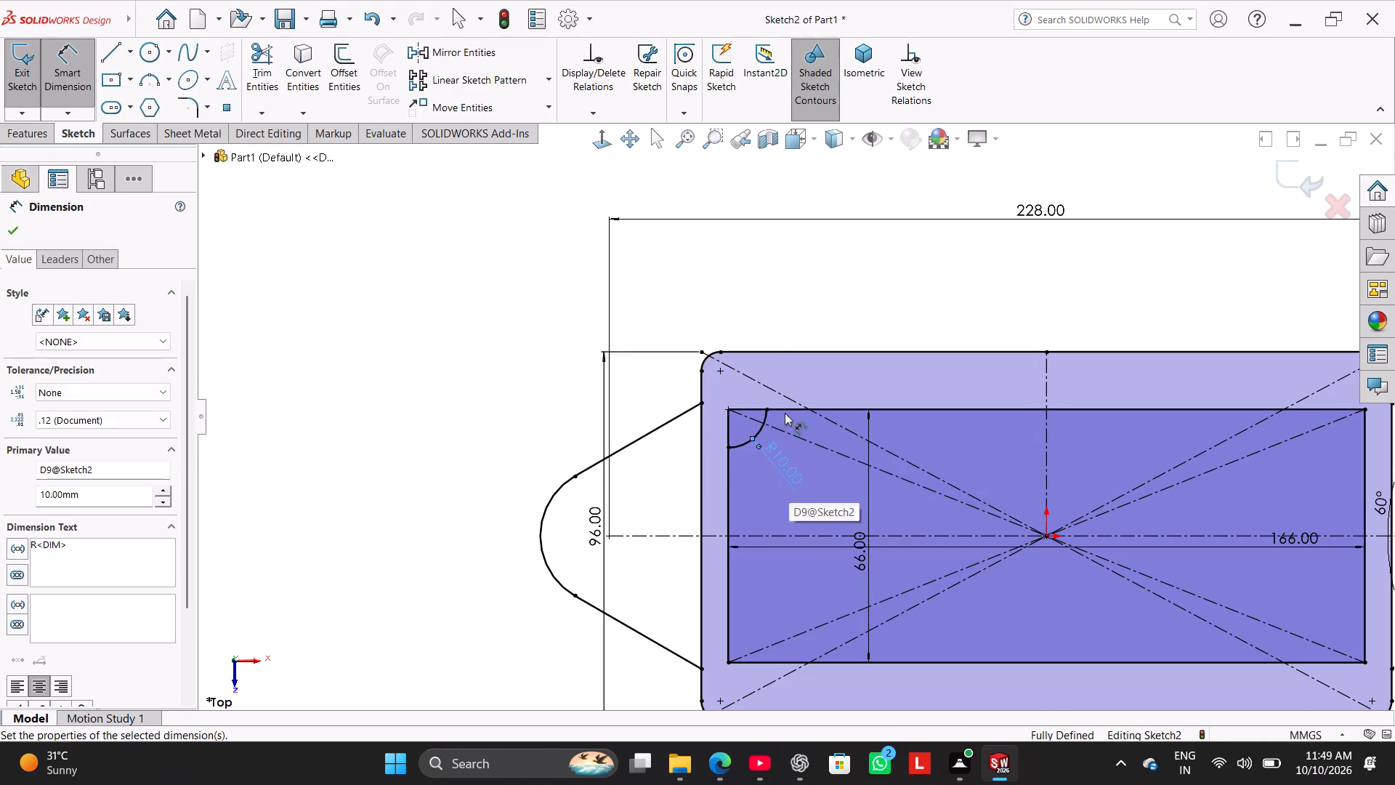
Trim the two inner rectangle line ends between its upper-left corner and the R10 quarter arc.
scroll(813, 425, down, 7)
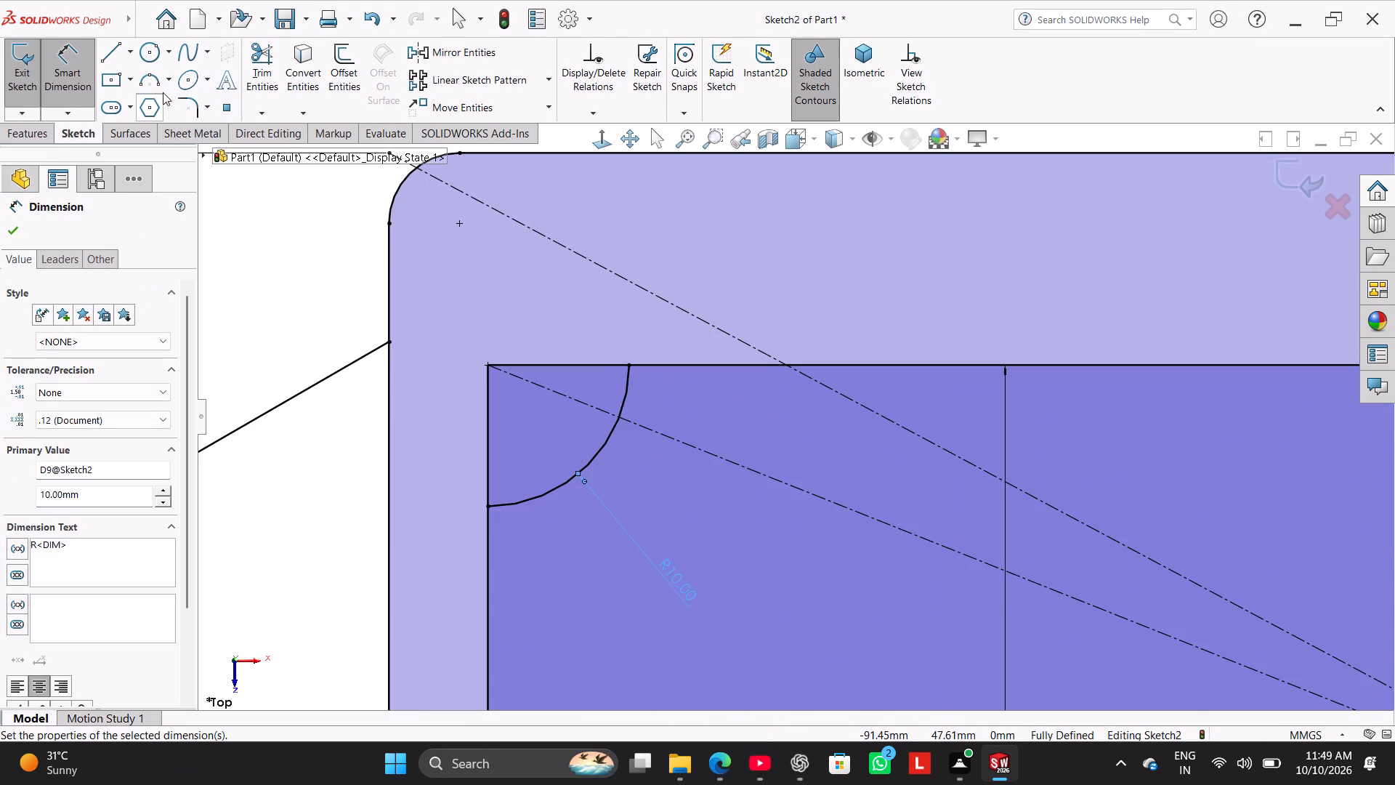
click(260, 52)
drag(535, 310, 572, 382)
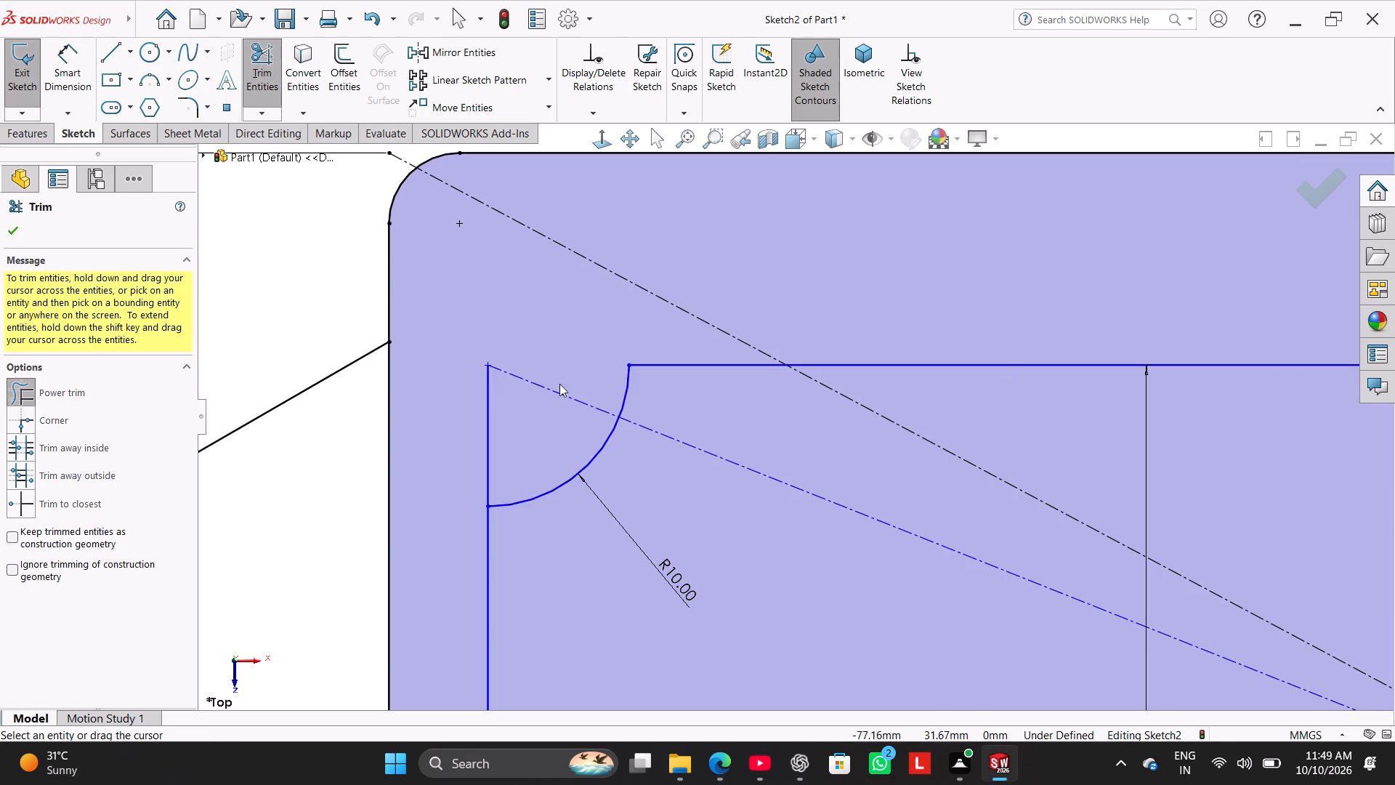
drag(450, 383, 517, 431)
scroll(569, 427, up, 9)
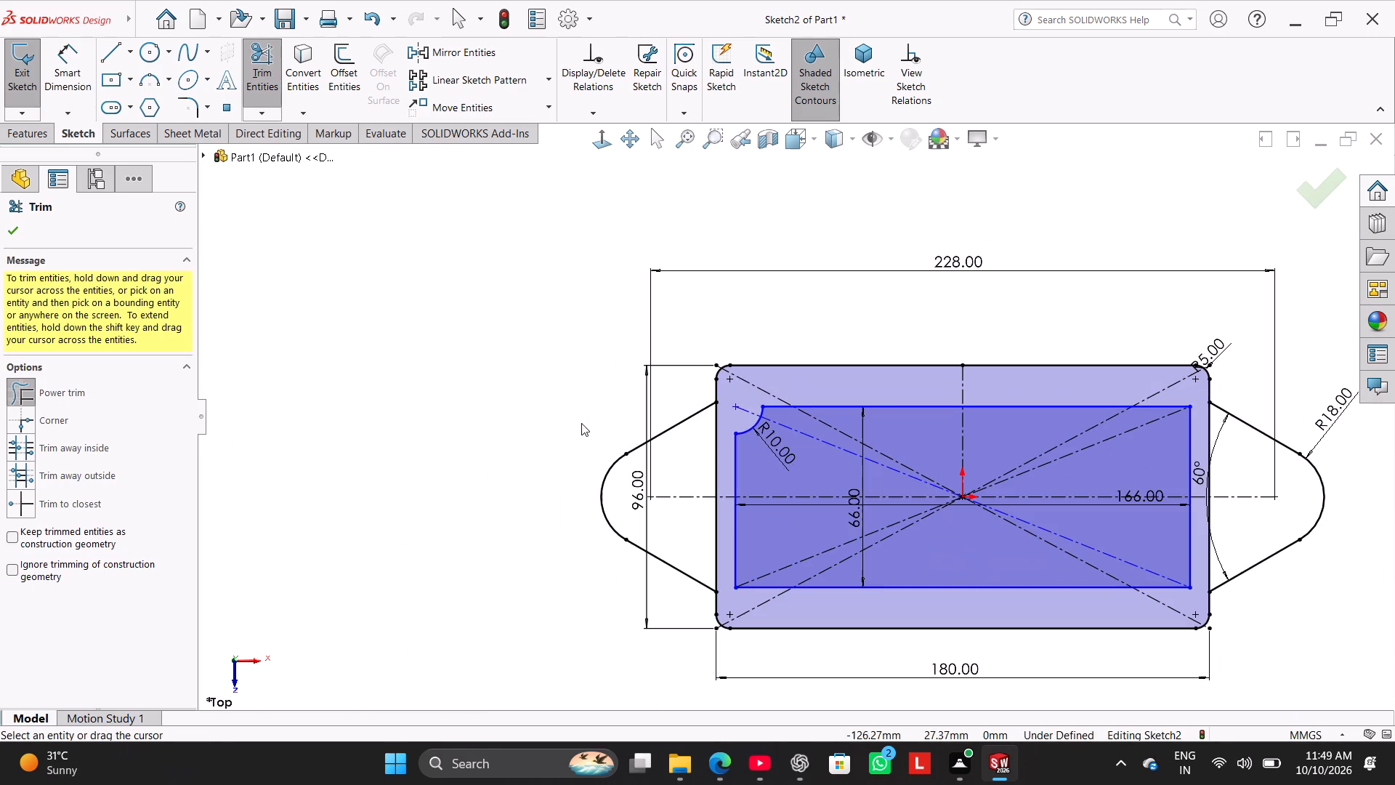
right_click(848, 217)
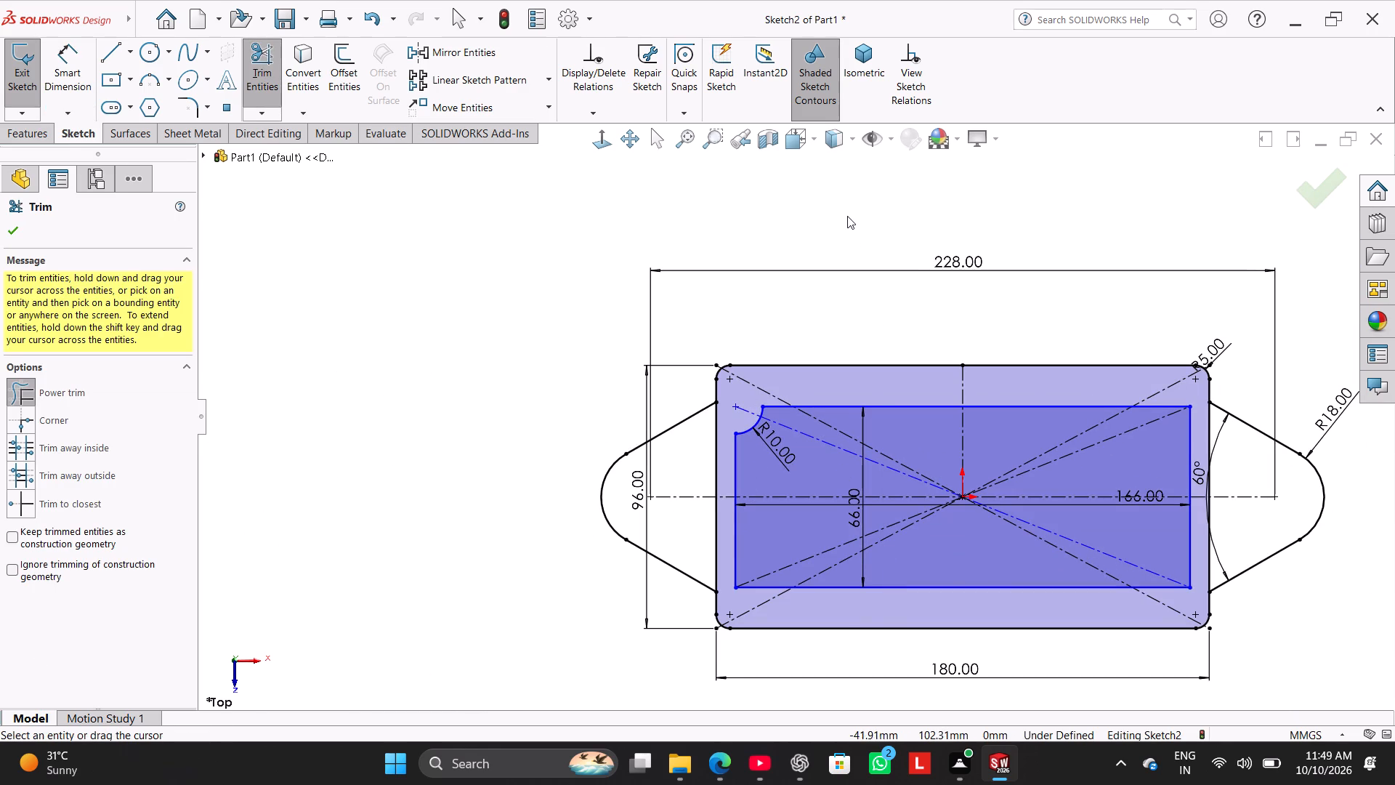
click(905, 262)
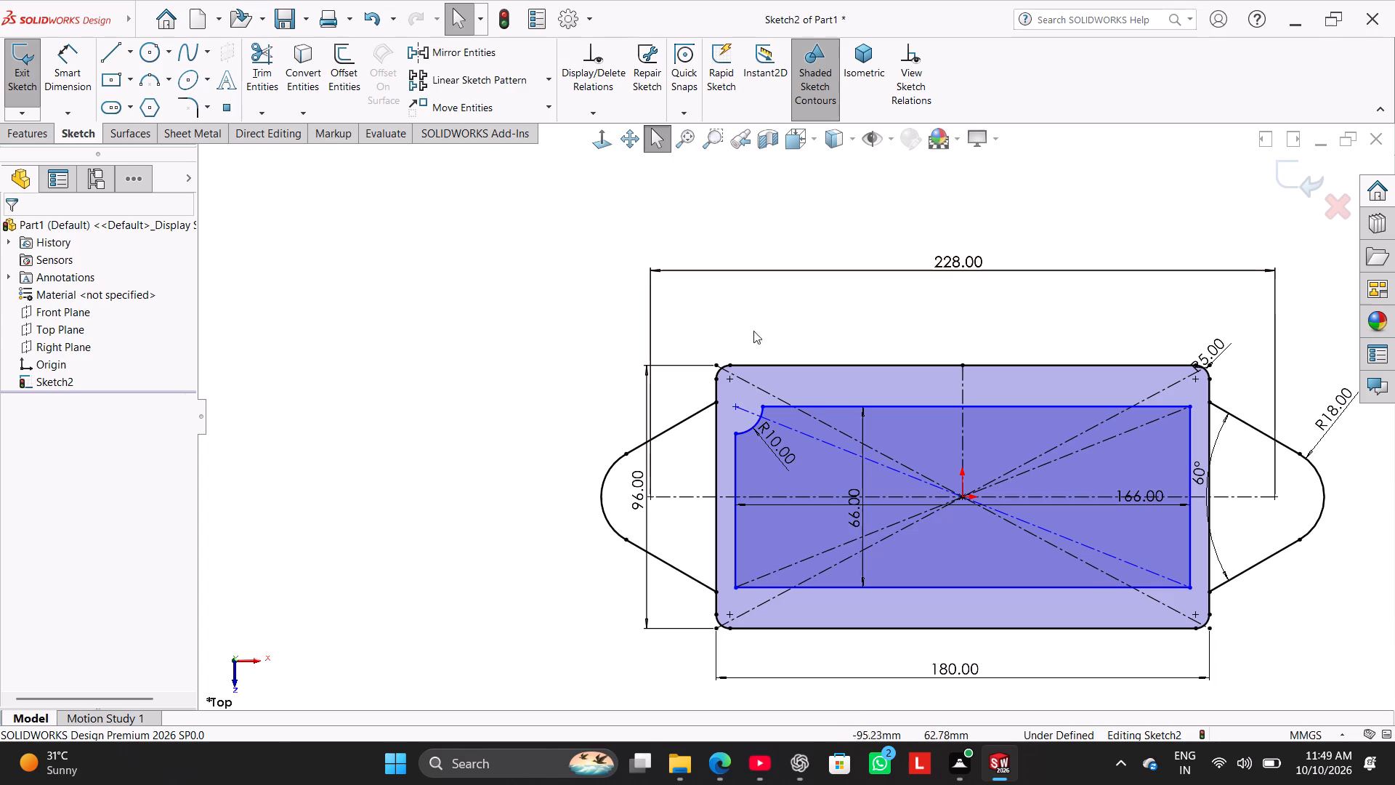
Mirror the upper-left R10 quarter arc about the vertical centerline to the inner rectangle's upper-right corner.
scroll(974, 382, up, 2)
scroll(979, 391, down, 3)
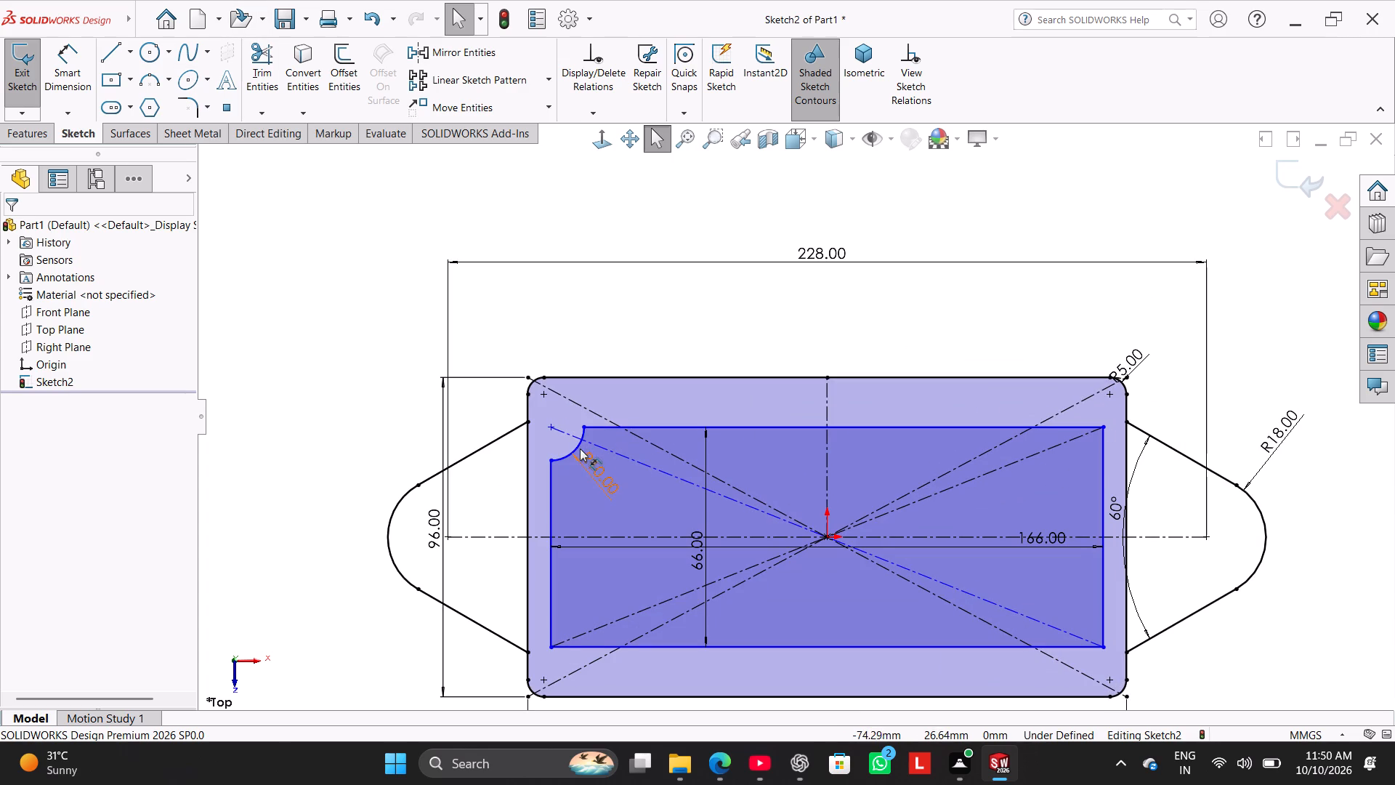
ctrl+click(575, 448)
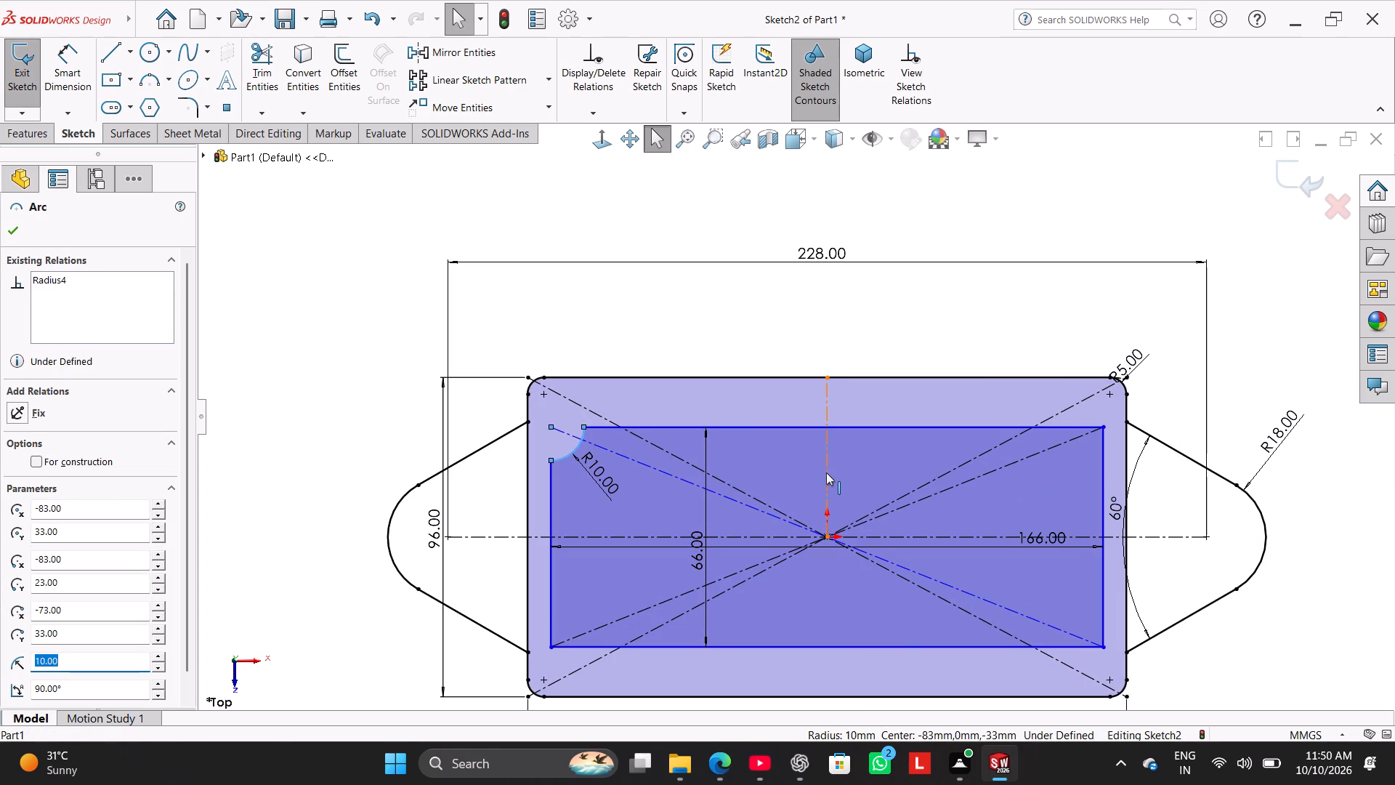
ctrl+click(826, 472)
click(426, 57)
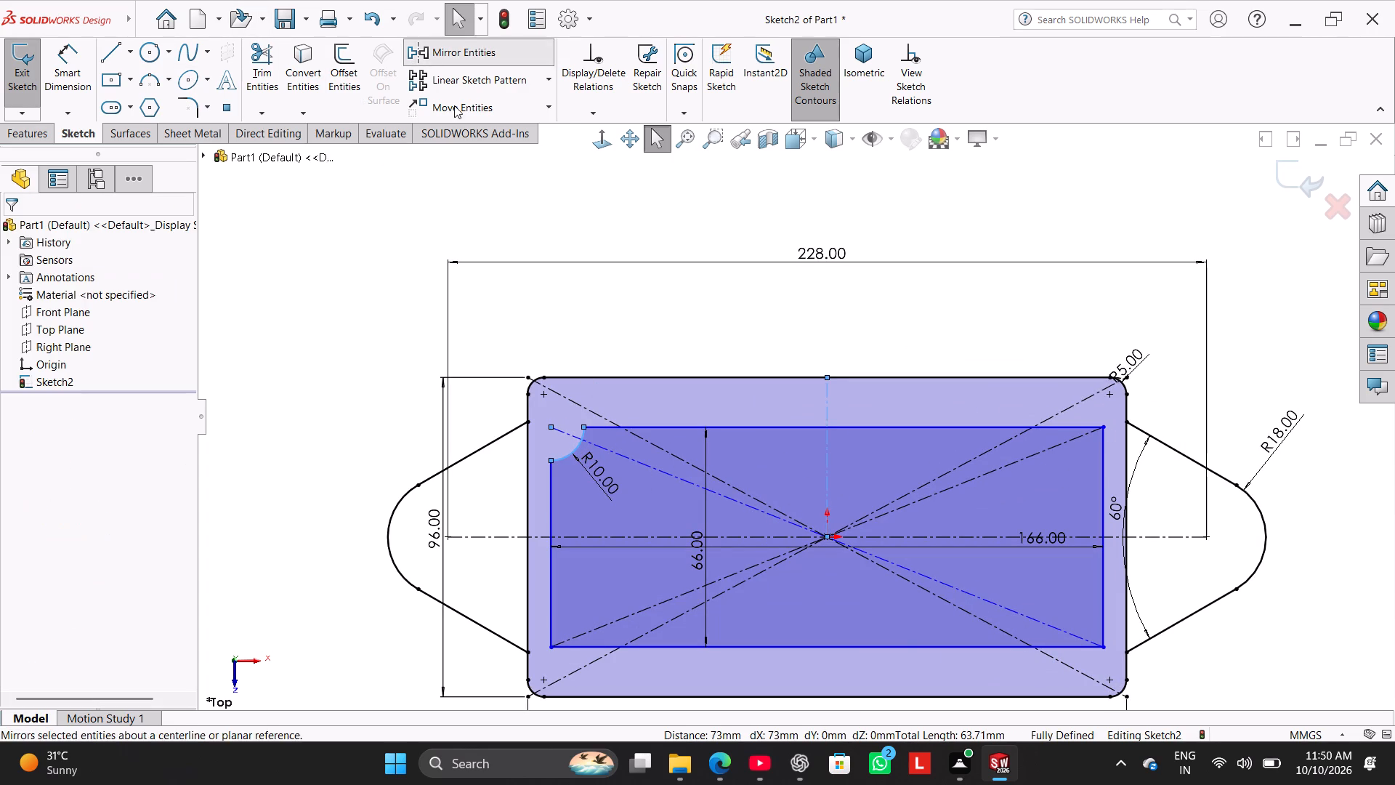
Mirror both upper quarter arcs about the horizontal centerline to the inner rectangle's two lower corners.
scroll(790, 409, up, 1)
scroll(792, 414, down, 1)
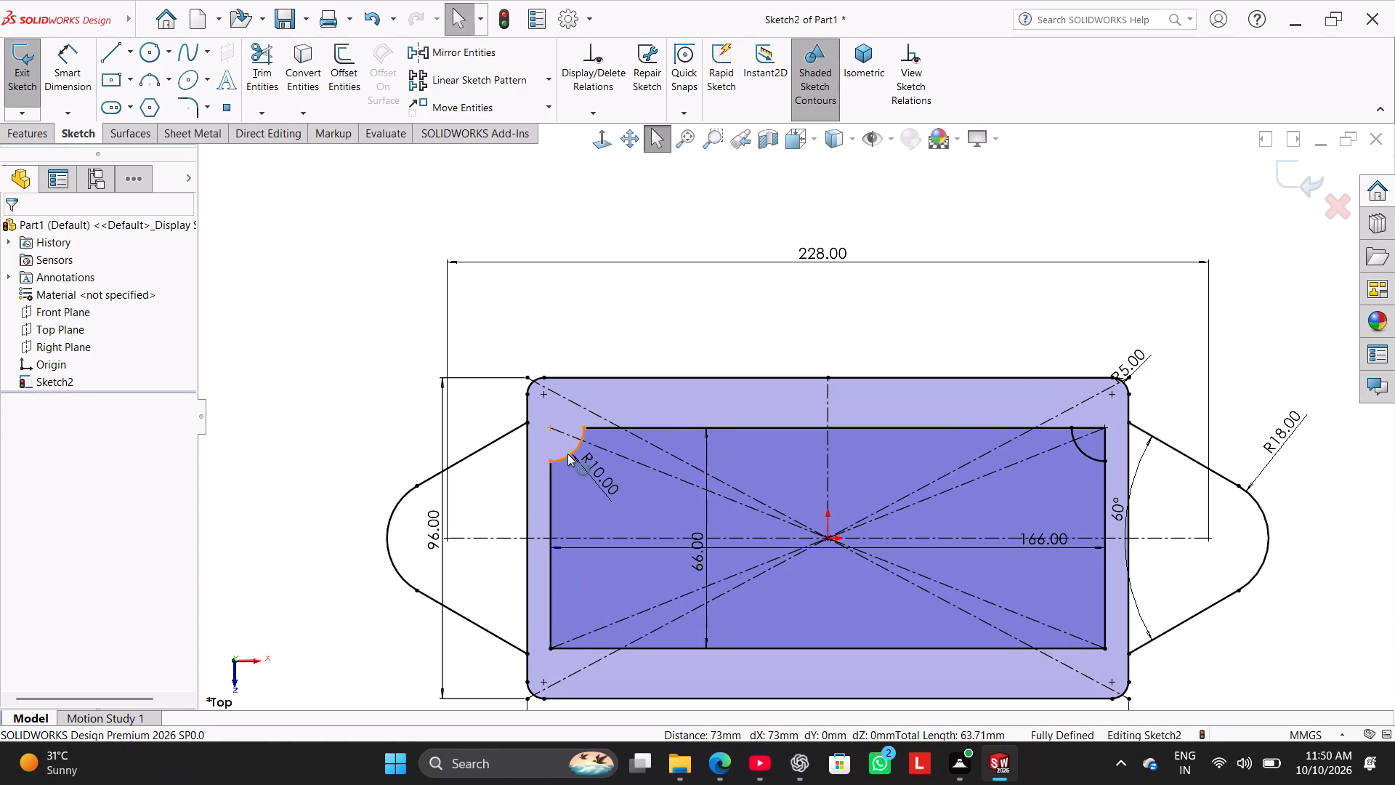
ctrl+click(567, 454)
ctrl+click(1089, 457)
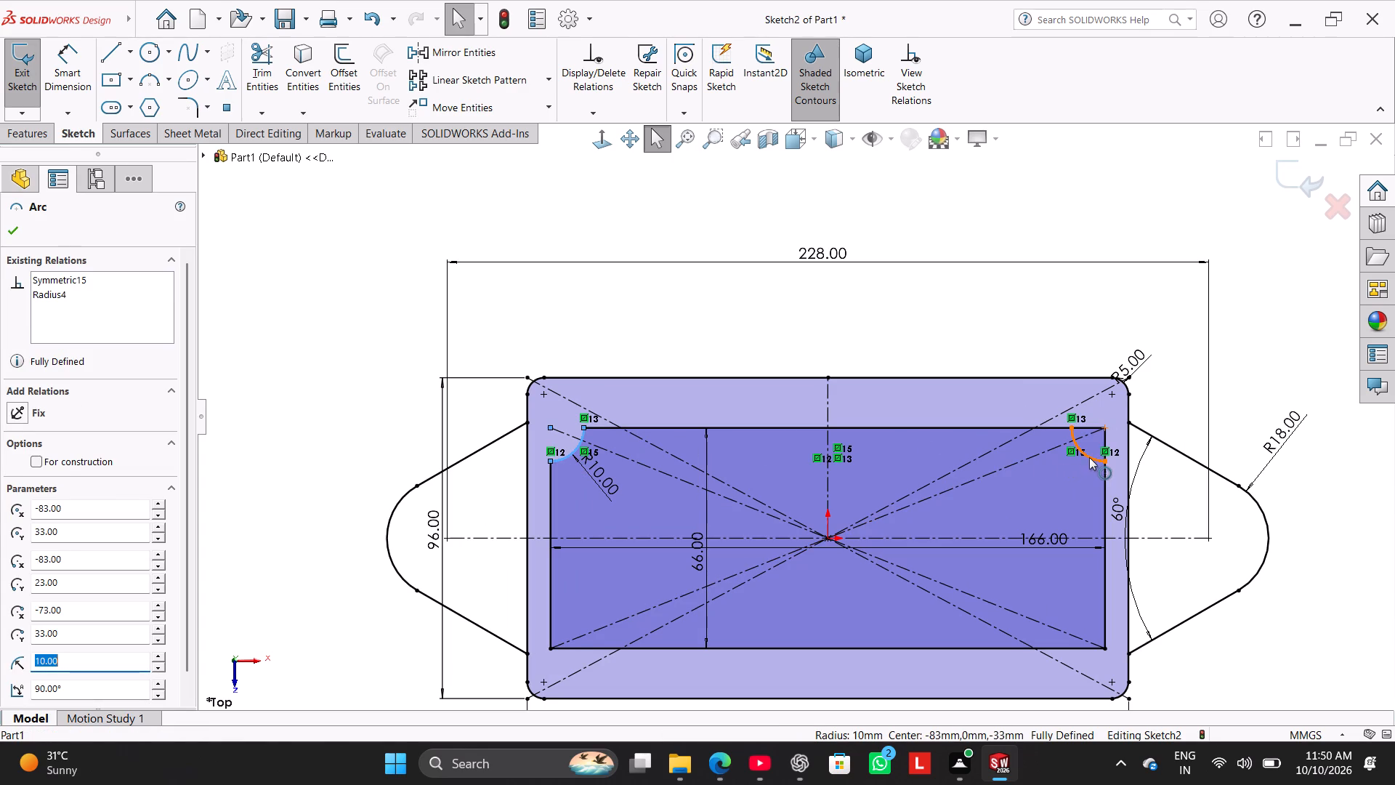
ctrl+click(886, 536)
click(495, 48)
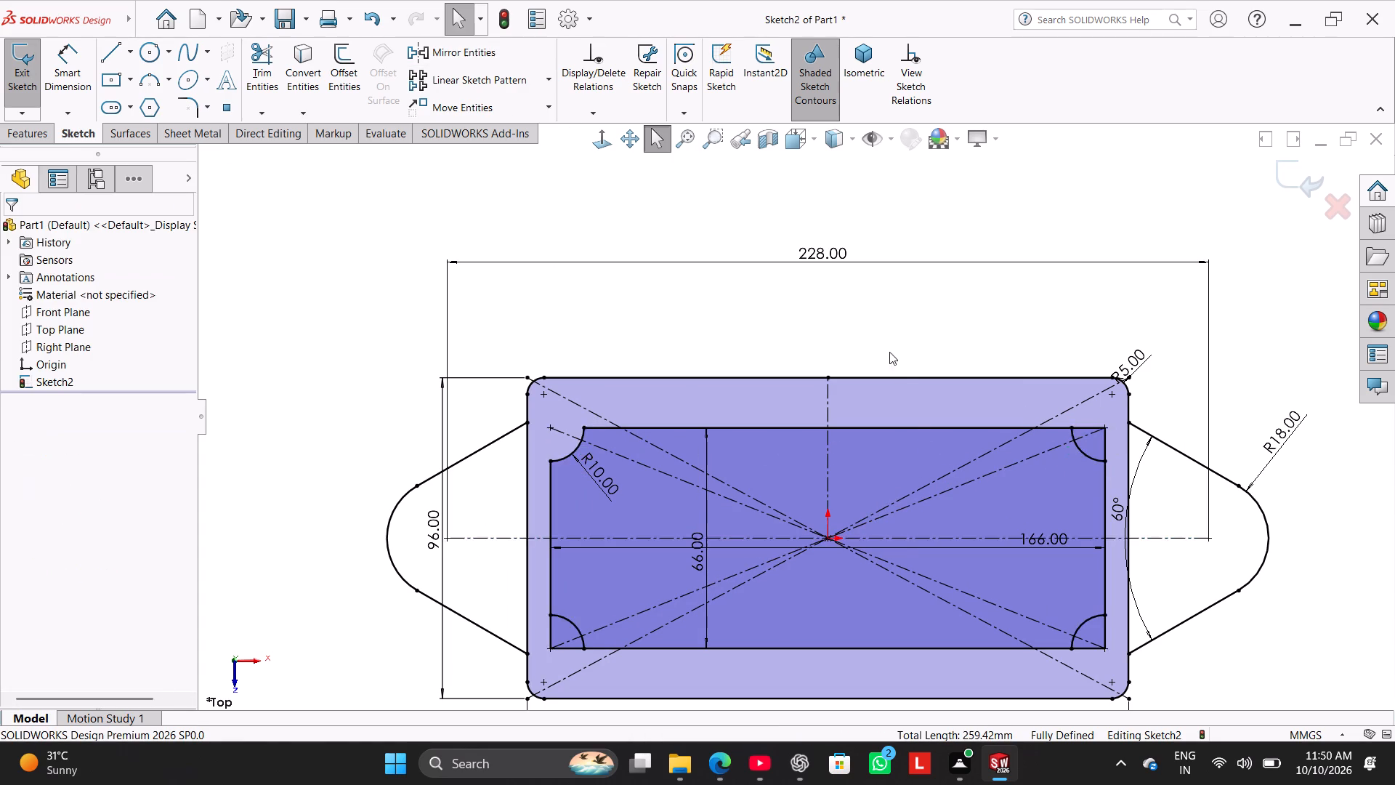
Trim the two inner rectangle line ends between its upper-right corner and the mirrored quarter arc.
scroll(926, 435, up, 2)
scroll(930, 458, down, 2)
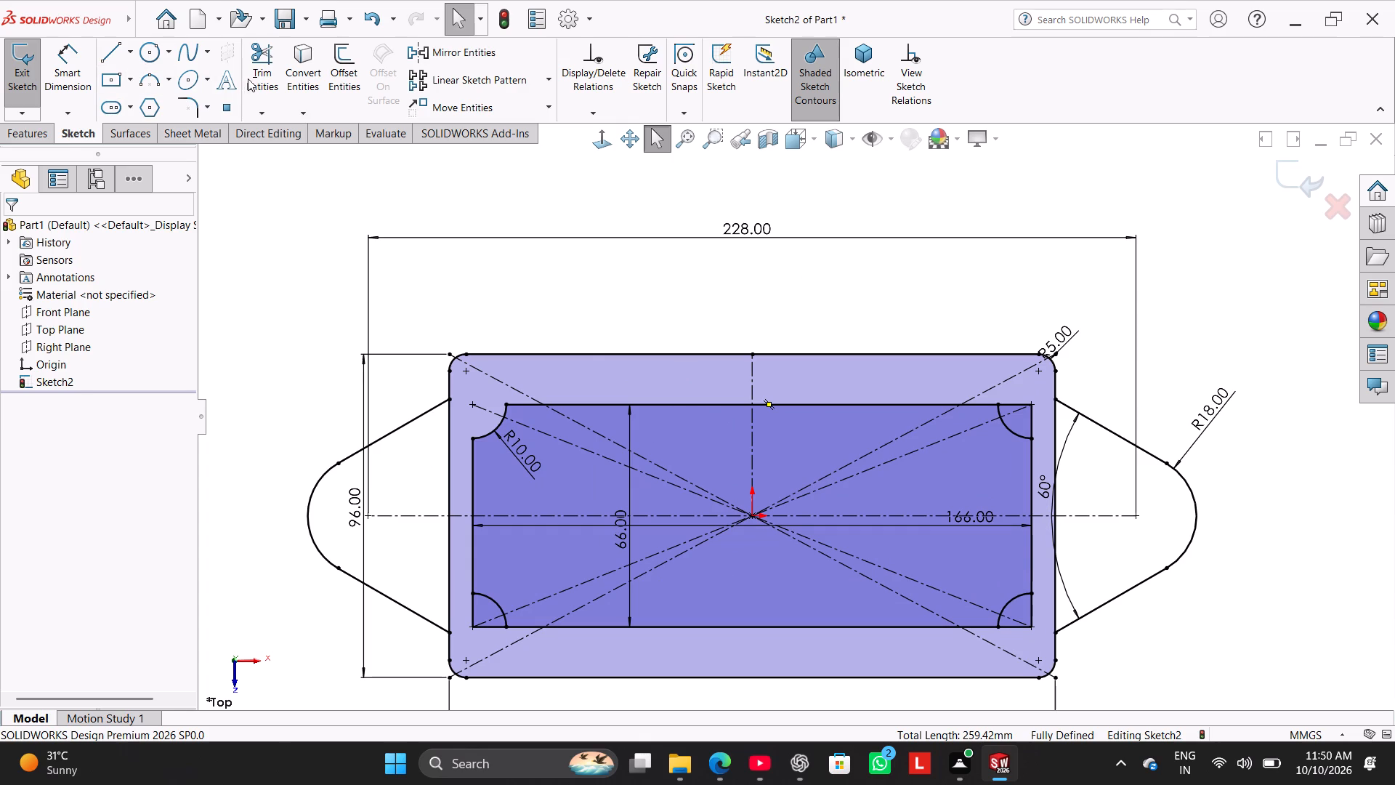
click(251, 76)
scroll(946, 390, down, 7)
drag(1039, 414, 1058, 448)
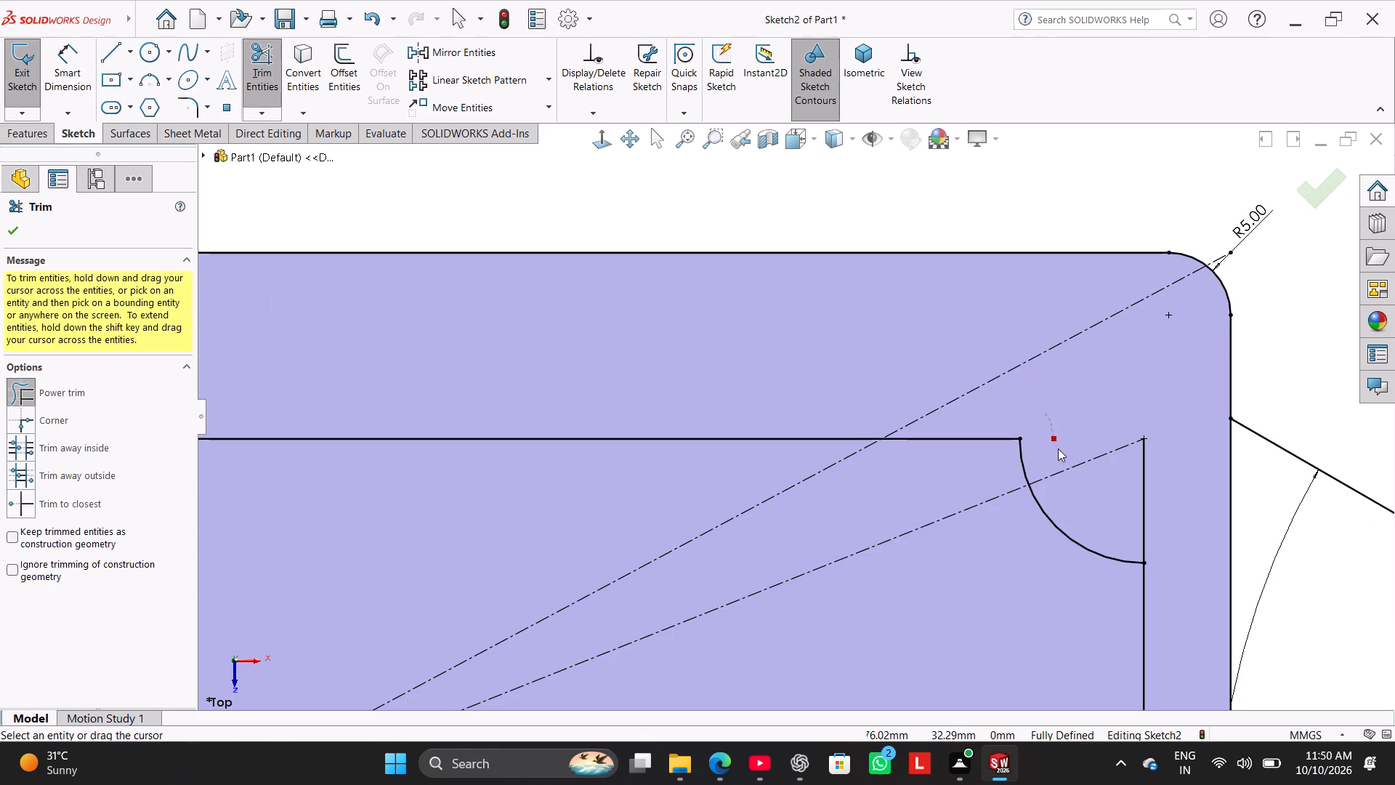
drag(1058, 448, 1058, 449)
drag(1156, 505, 1109, 491)
scroll(1046, 540, up, 3)
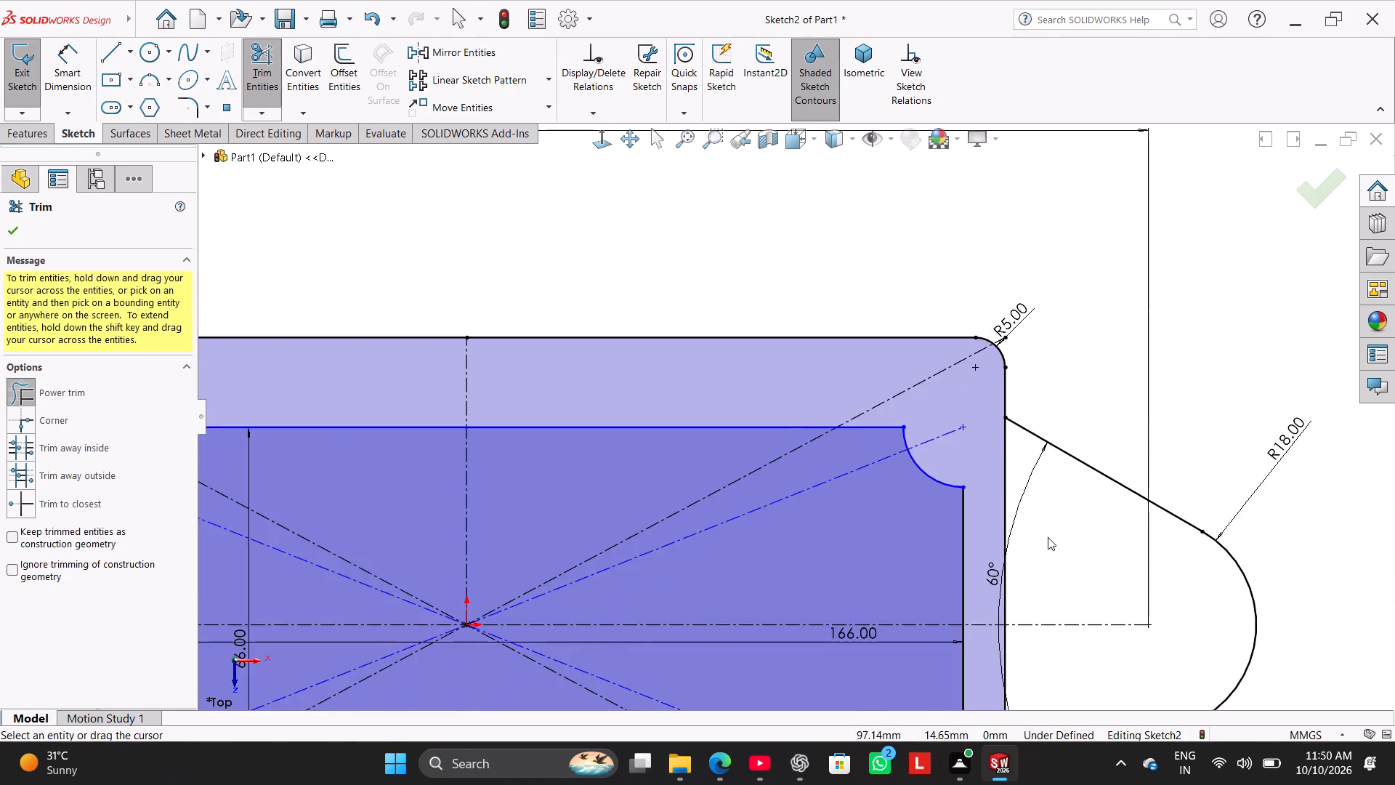
Trim the two inner rectangle line ends between its lower-left corner and the mirrored quarter arc.
scroll(1048, 537, up, 6)
scroll(657, 555, down, 2)
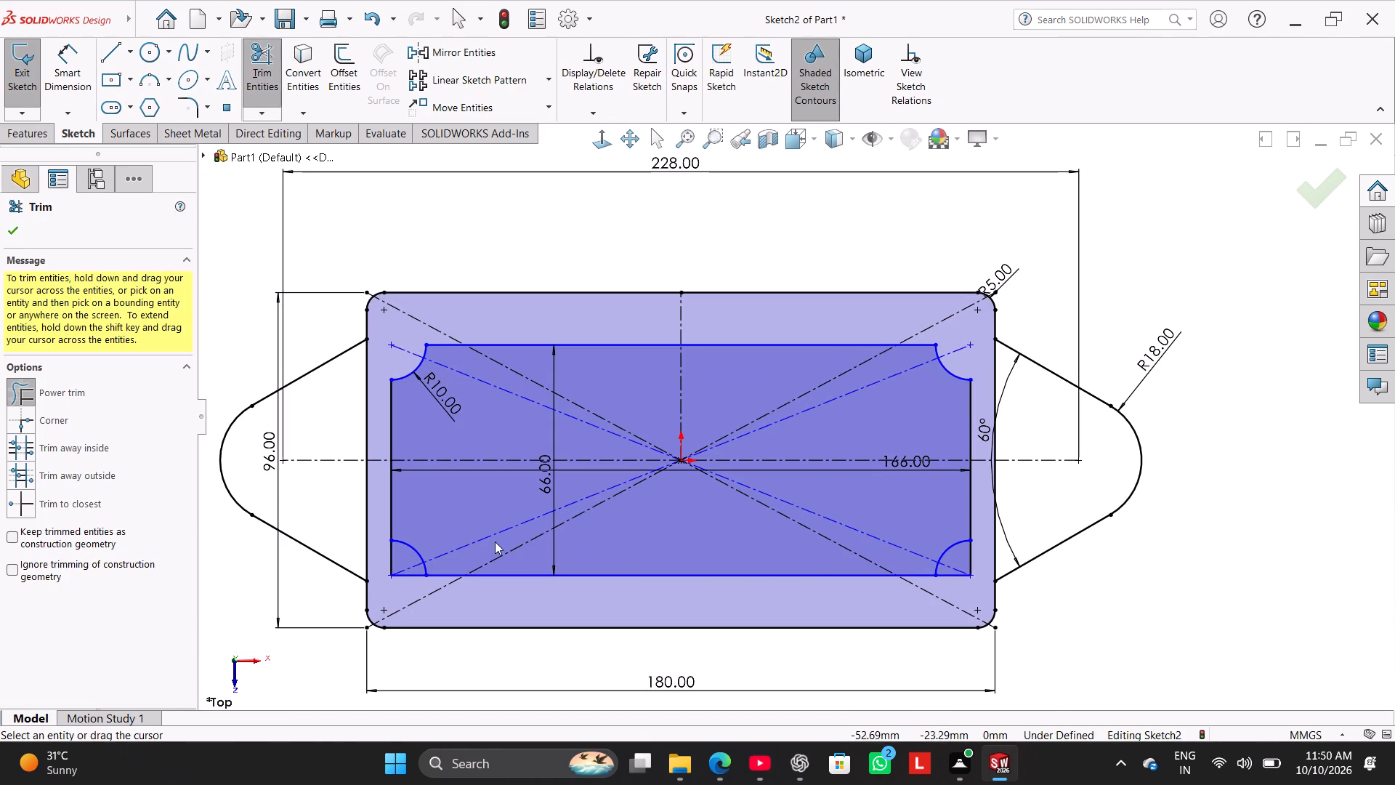
scroll(465, 569, up, 1)
scroll(465, 569, down, 3)
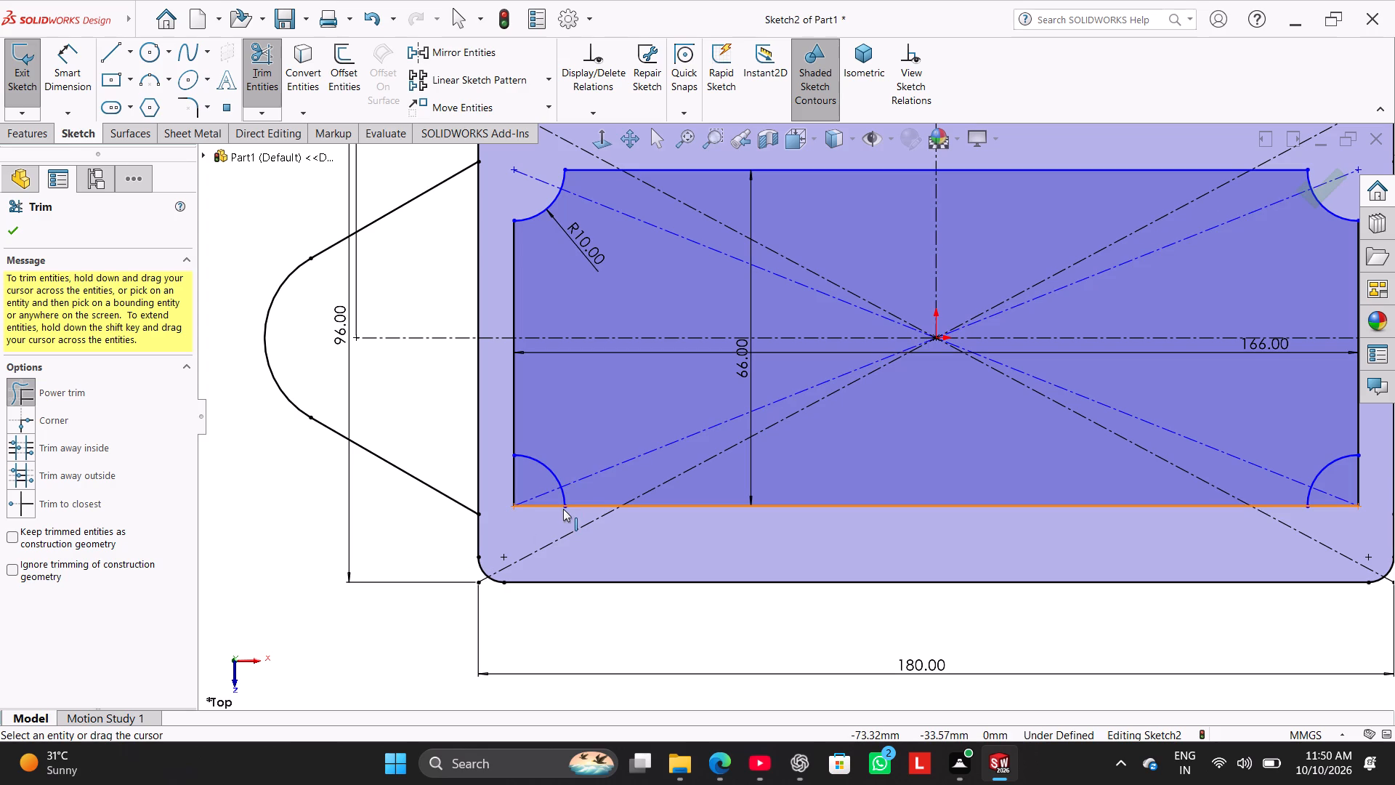
scroll(563, 509, up, 2)
scroll(563, 509, down, 8)
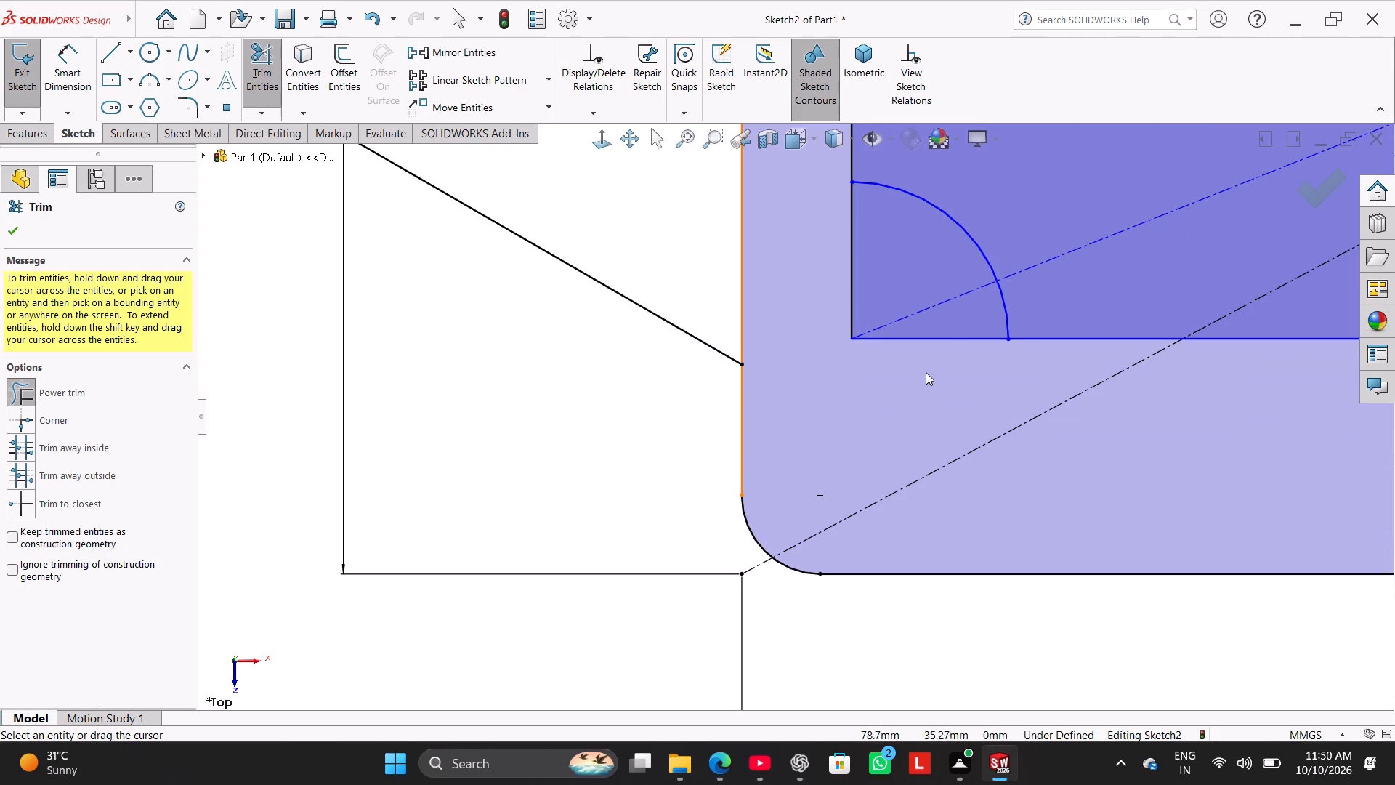
drag(955, 306, 944, 378)
drag(875, 258, 801, 286)
drag(905, 250, 818, 289)
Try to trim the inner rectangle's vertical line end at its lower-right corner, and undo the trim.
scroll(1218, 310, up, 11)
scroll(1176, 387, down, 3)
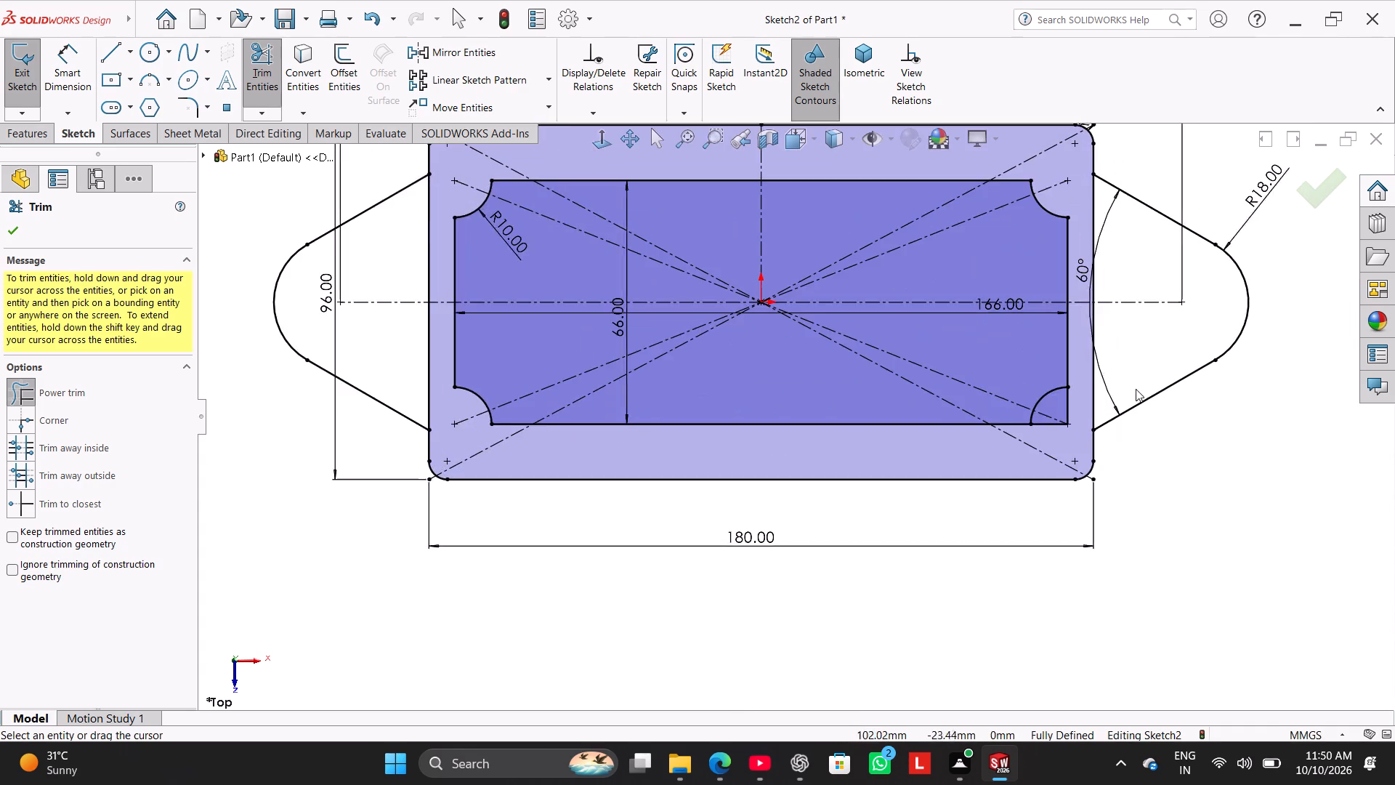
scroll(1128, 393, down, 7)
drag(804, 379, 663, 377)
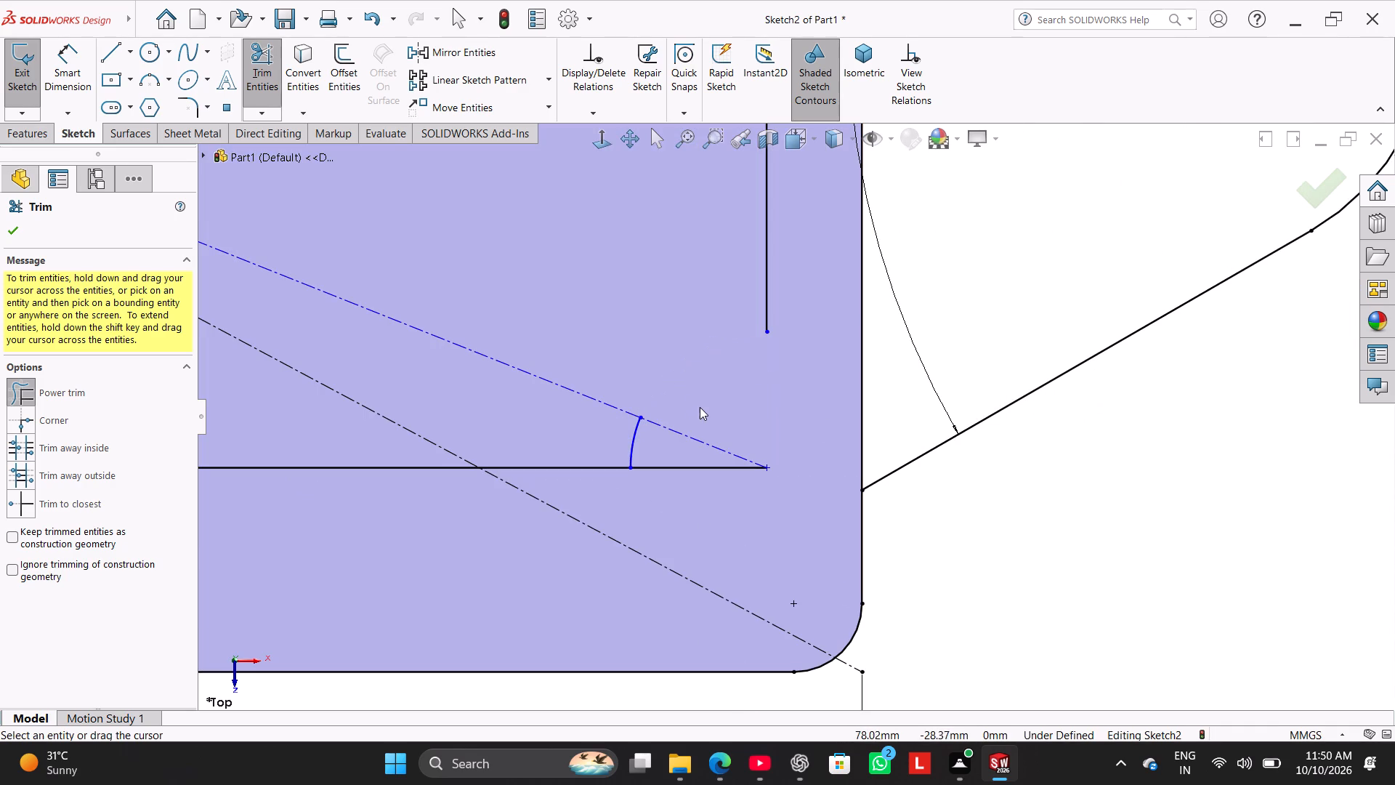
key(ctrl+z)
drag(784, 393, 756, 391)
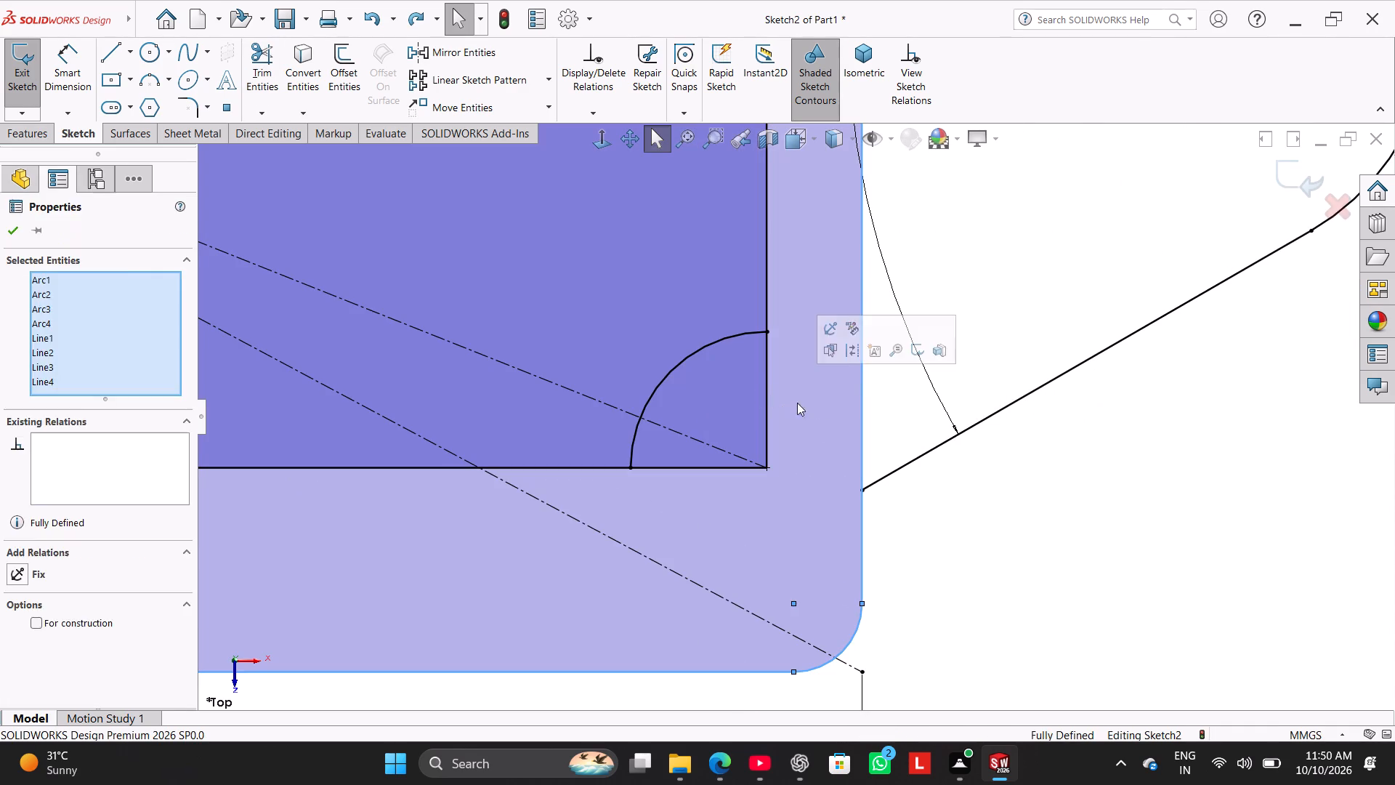
Trim the two inner rectangle line ends between its lower-right corner and the mirrored quarter arc.
right_drag(815, 399, 852, 469)
drag(795, 400, 737, 401)
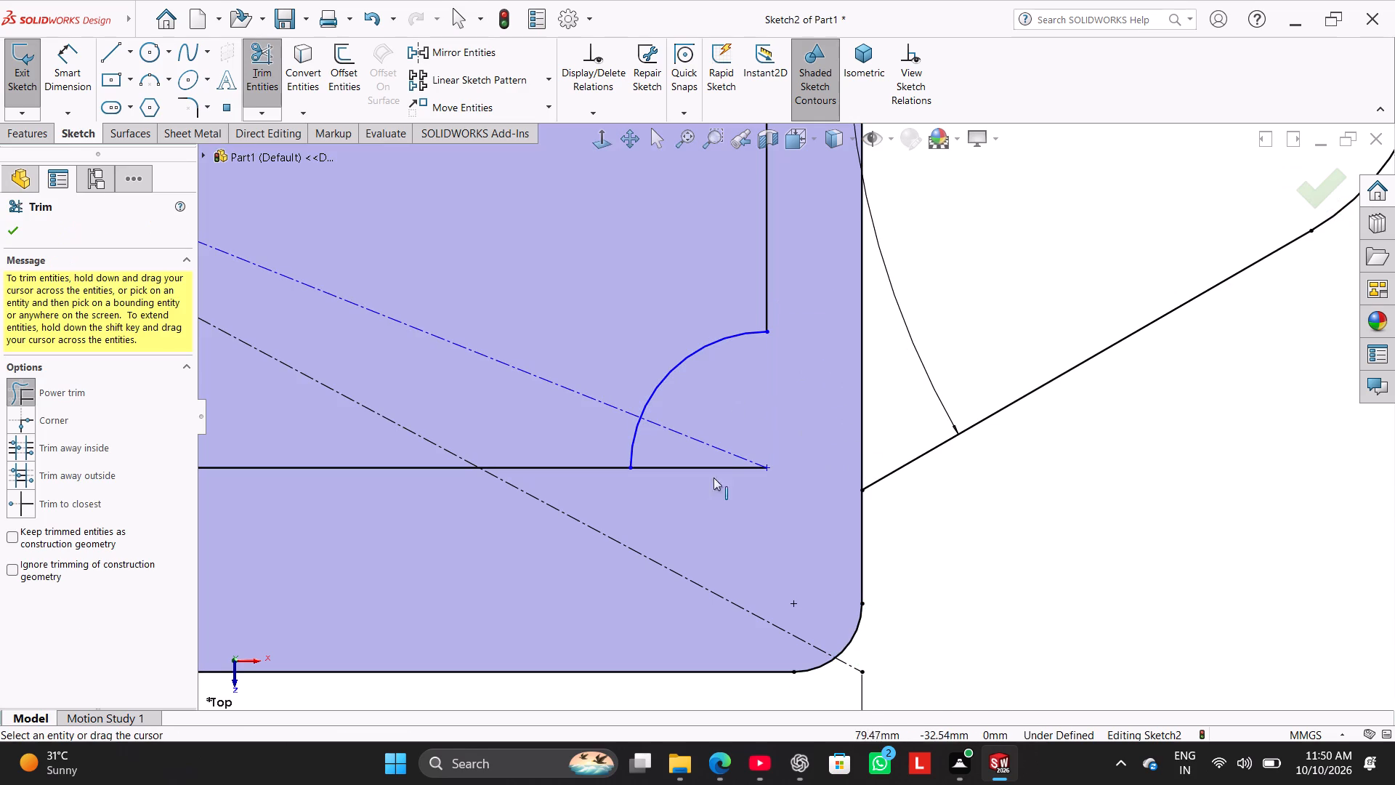
drag(706, 495, 692, 465)
scroll(712, 489, up, 11)
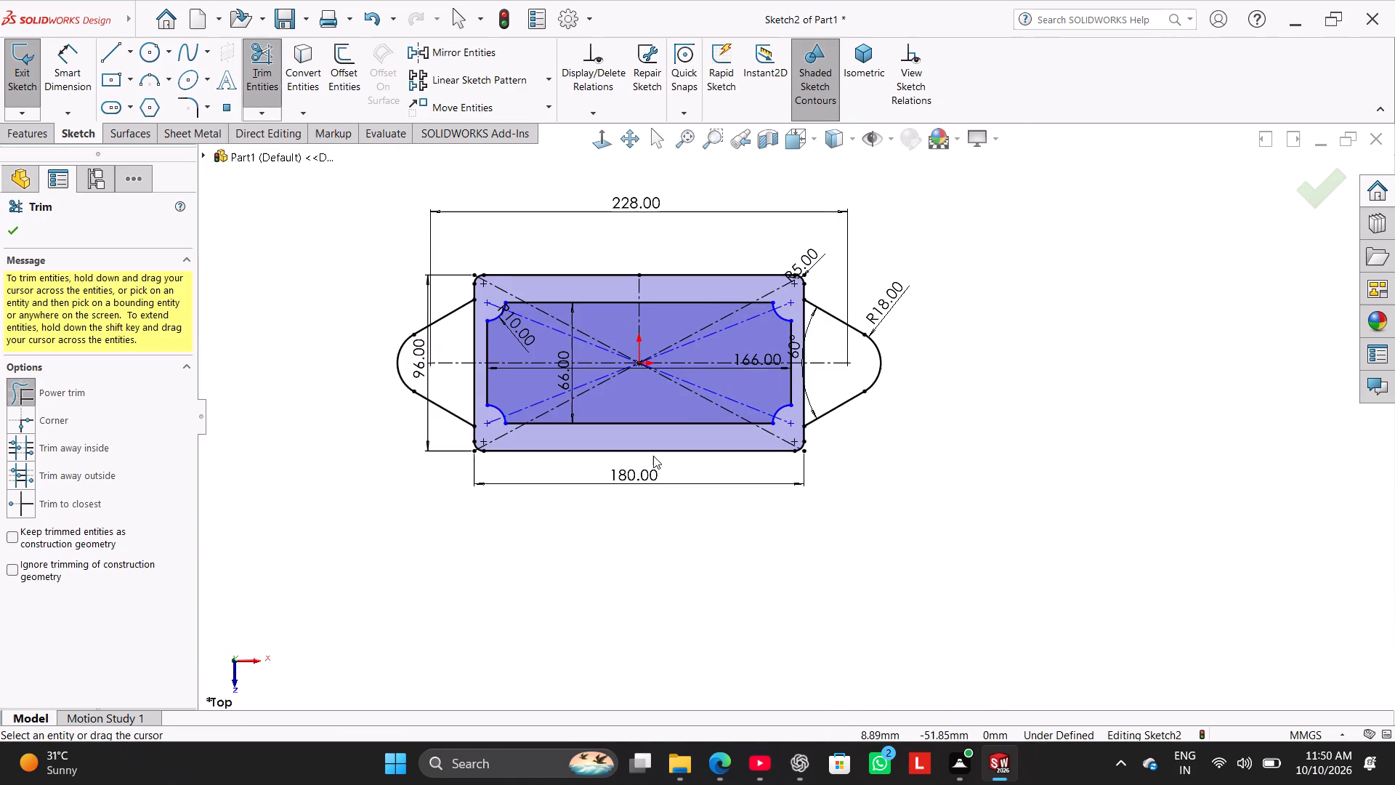
Dimension the vertical distance between the centers of the upper-left and lower-left corner arcs, placing it beyond the left lug's base.
scroll(639, 439, down, 2)
click(78, 55)
scroll(401, 202, down, 2)
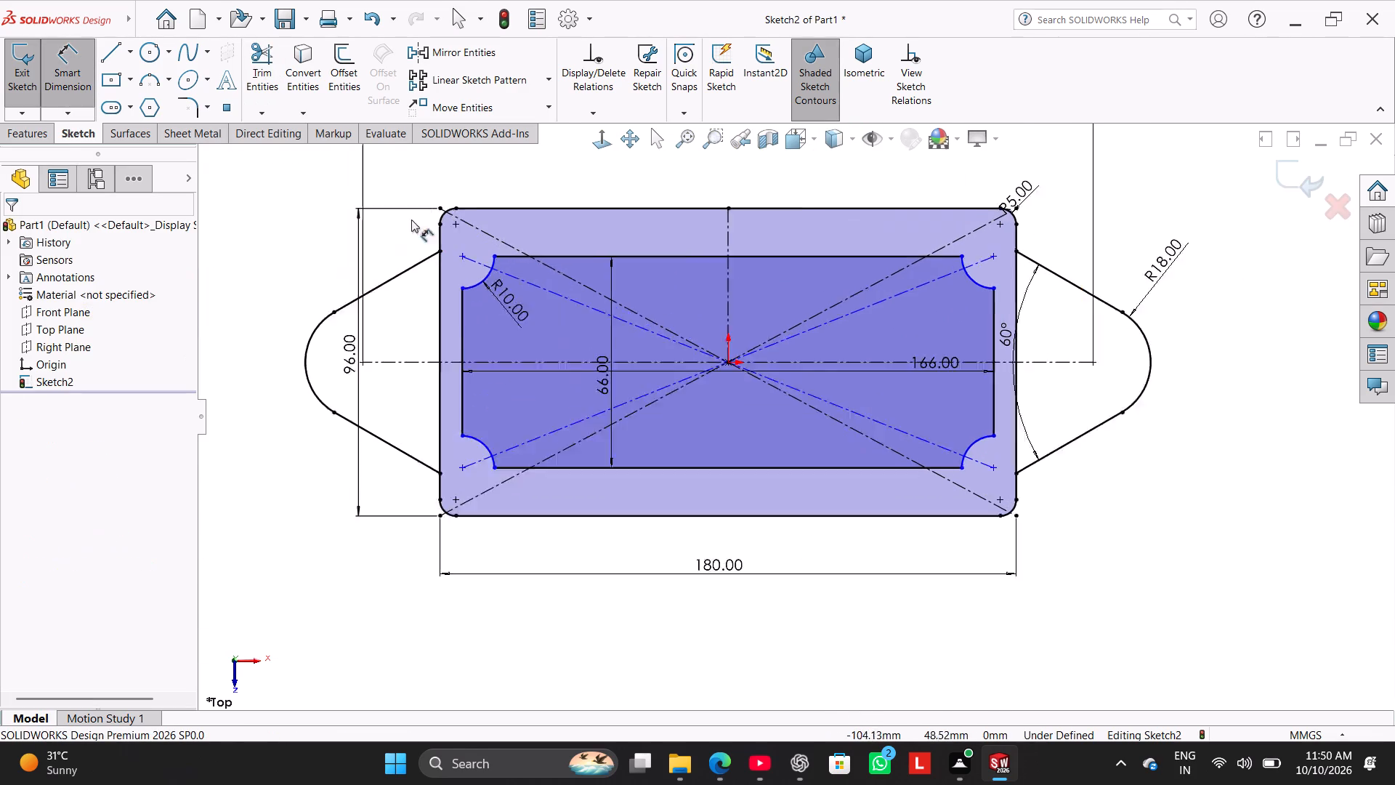
scroll(411, 220, down, 1)
click(525, 295)
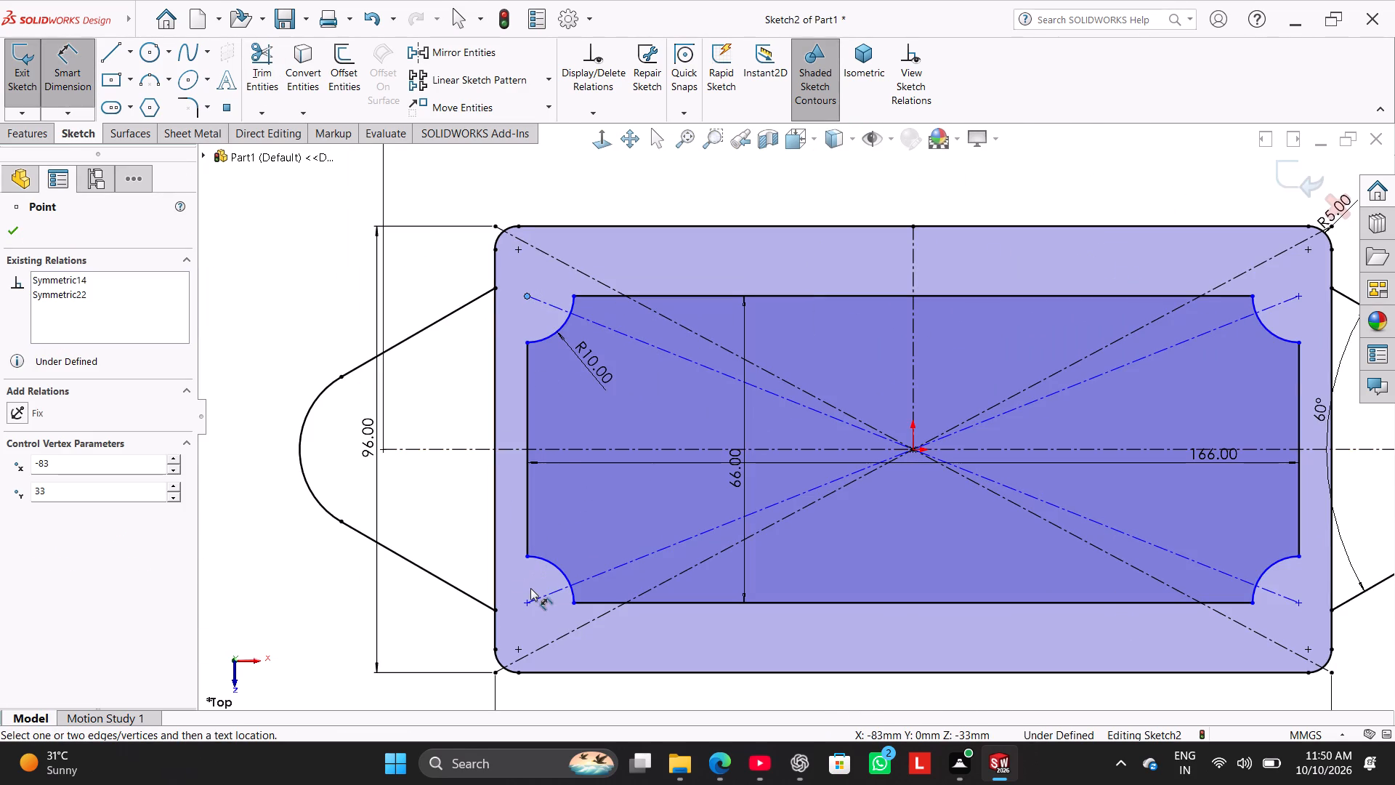
click(527, 601)
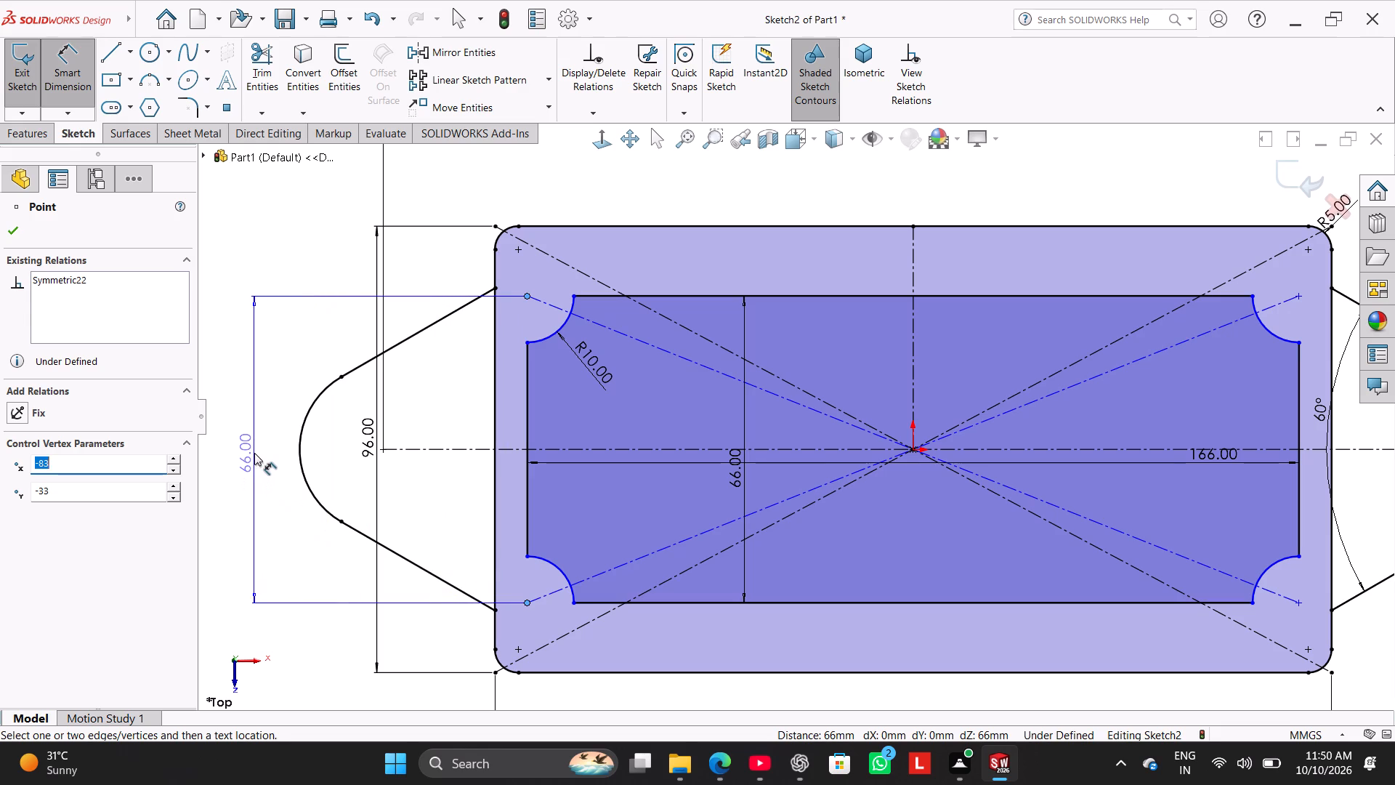
click(254, 453)
click(279, 350)
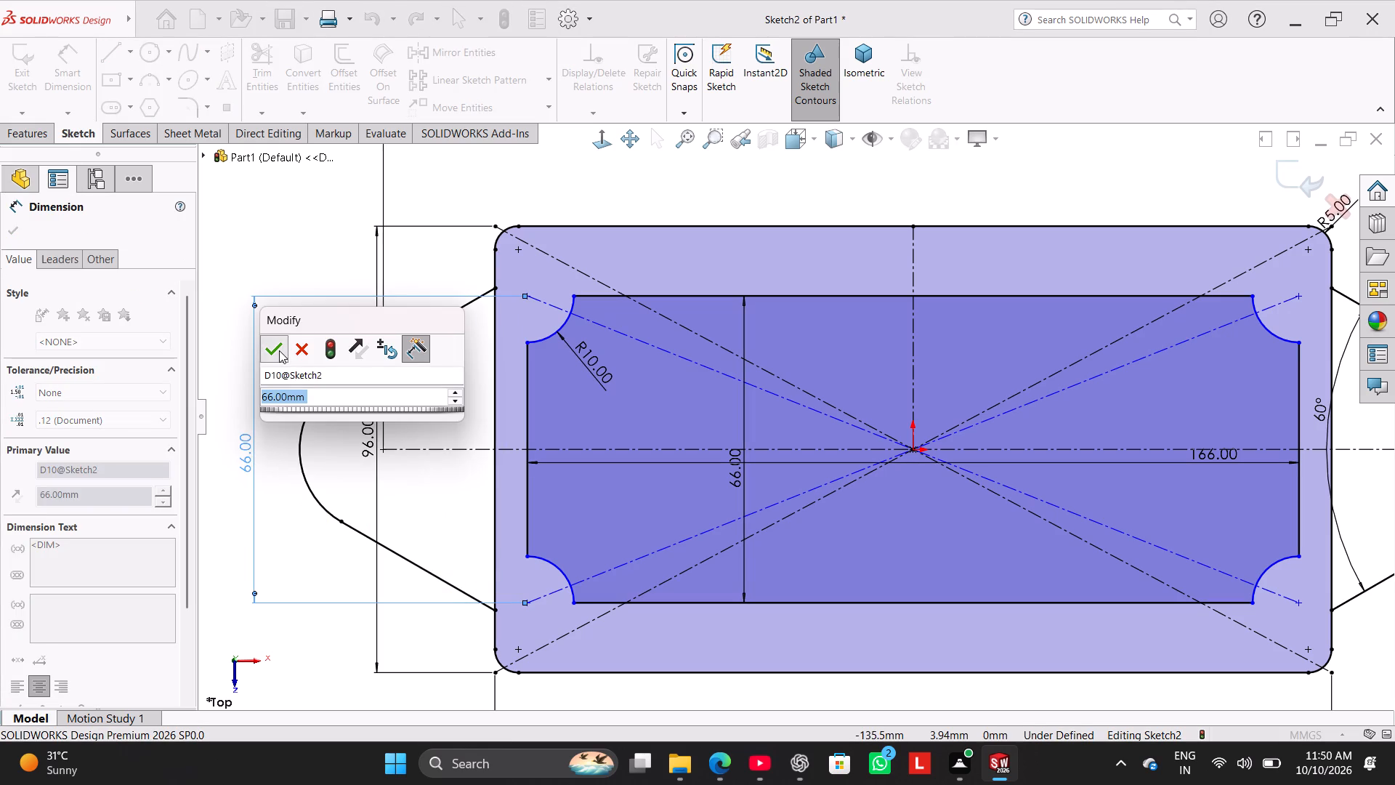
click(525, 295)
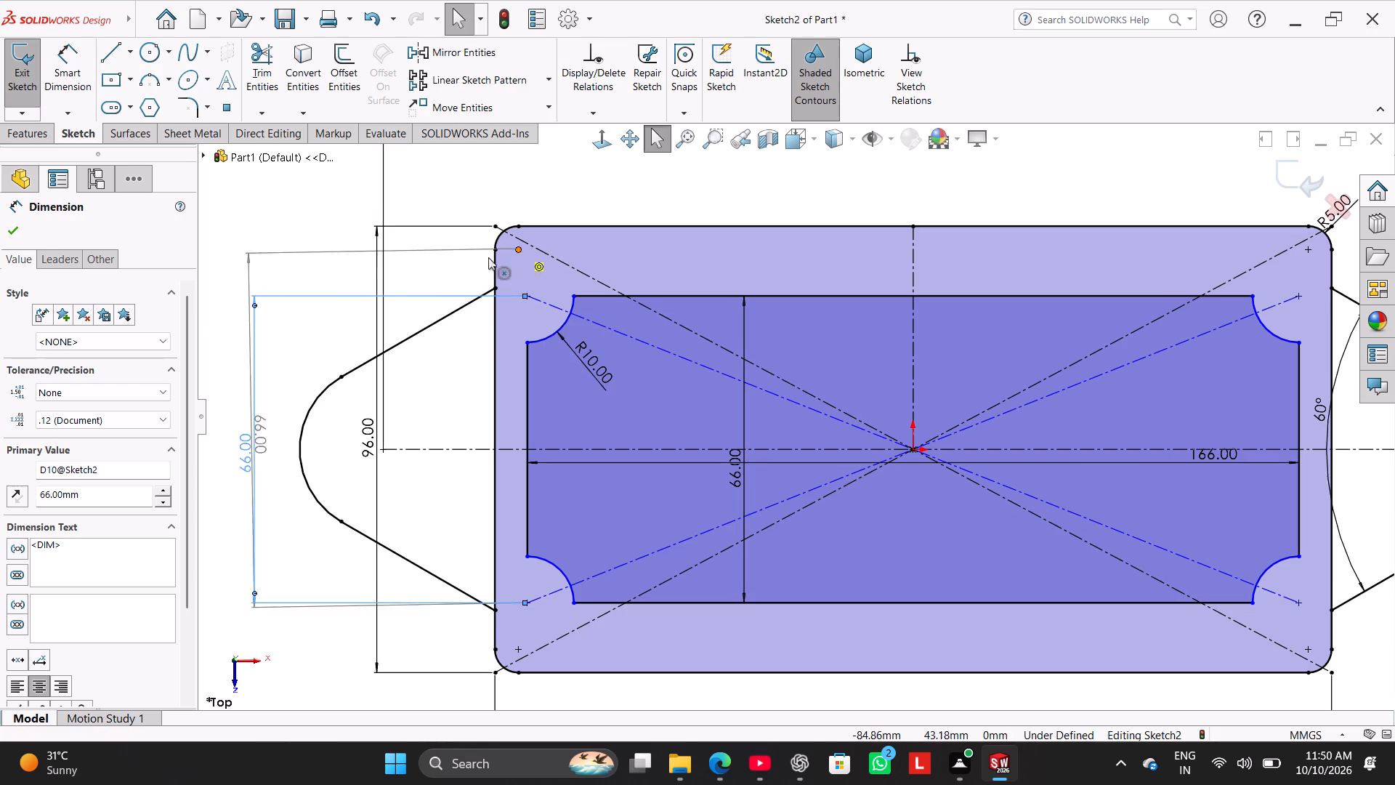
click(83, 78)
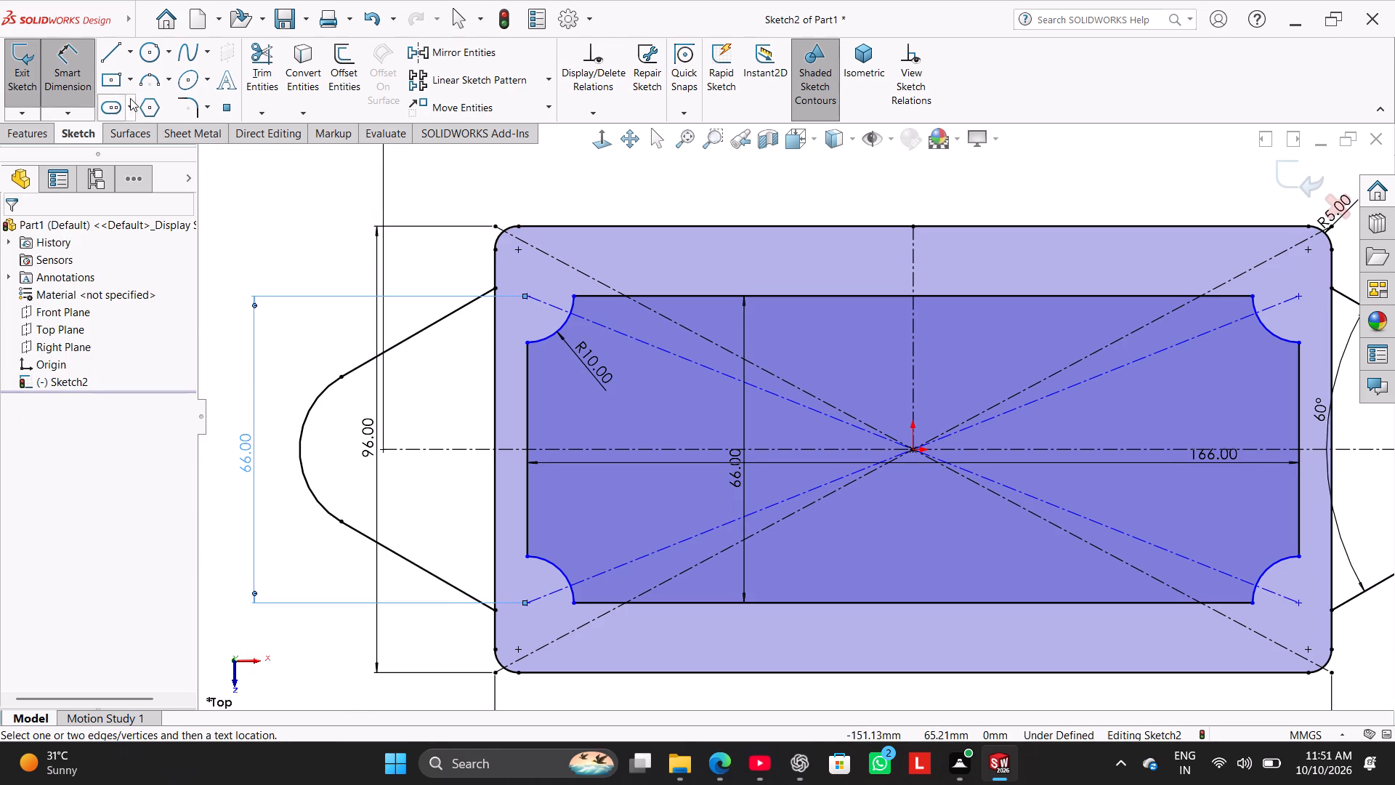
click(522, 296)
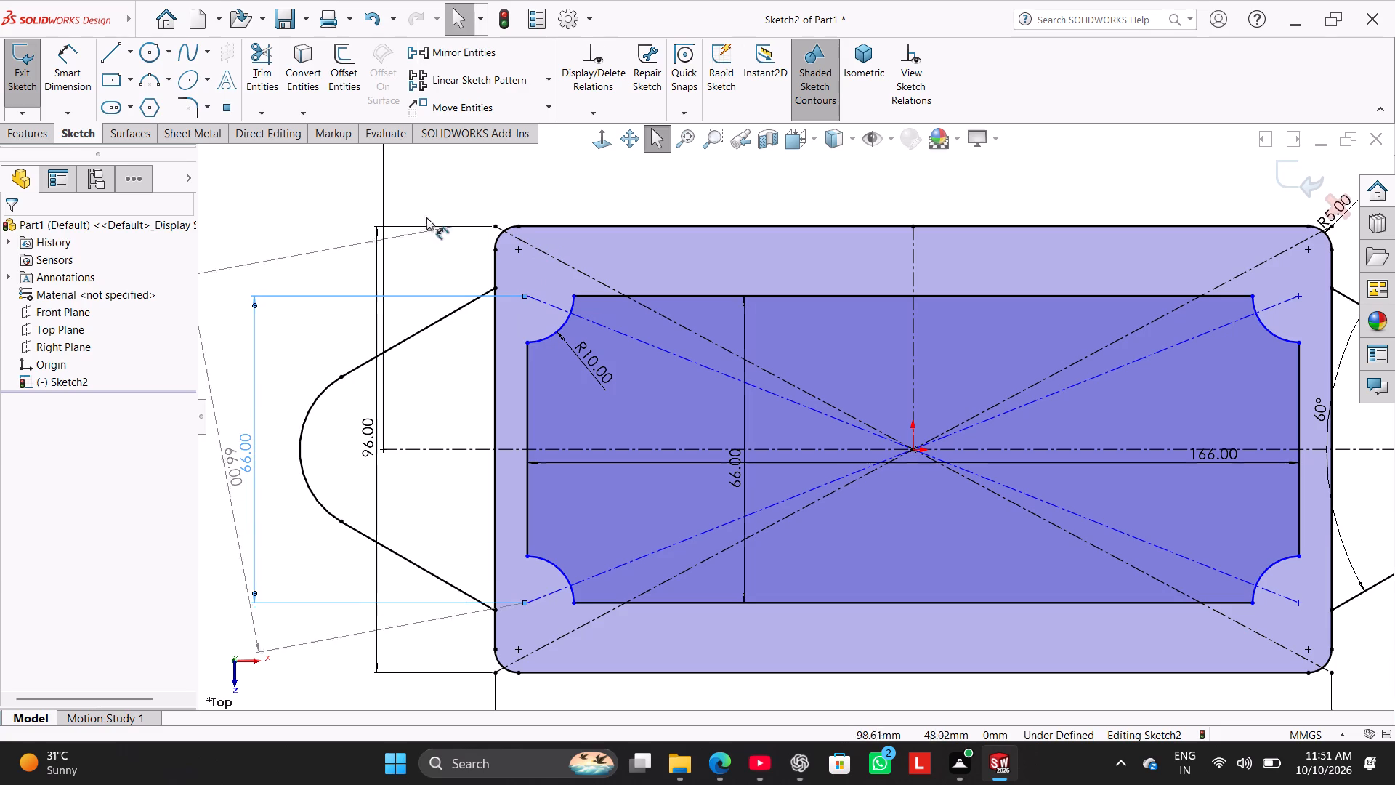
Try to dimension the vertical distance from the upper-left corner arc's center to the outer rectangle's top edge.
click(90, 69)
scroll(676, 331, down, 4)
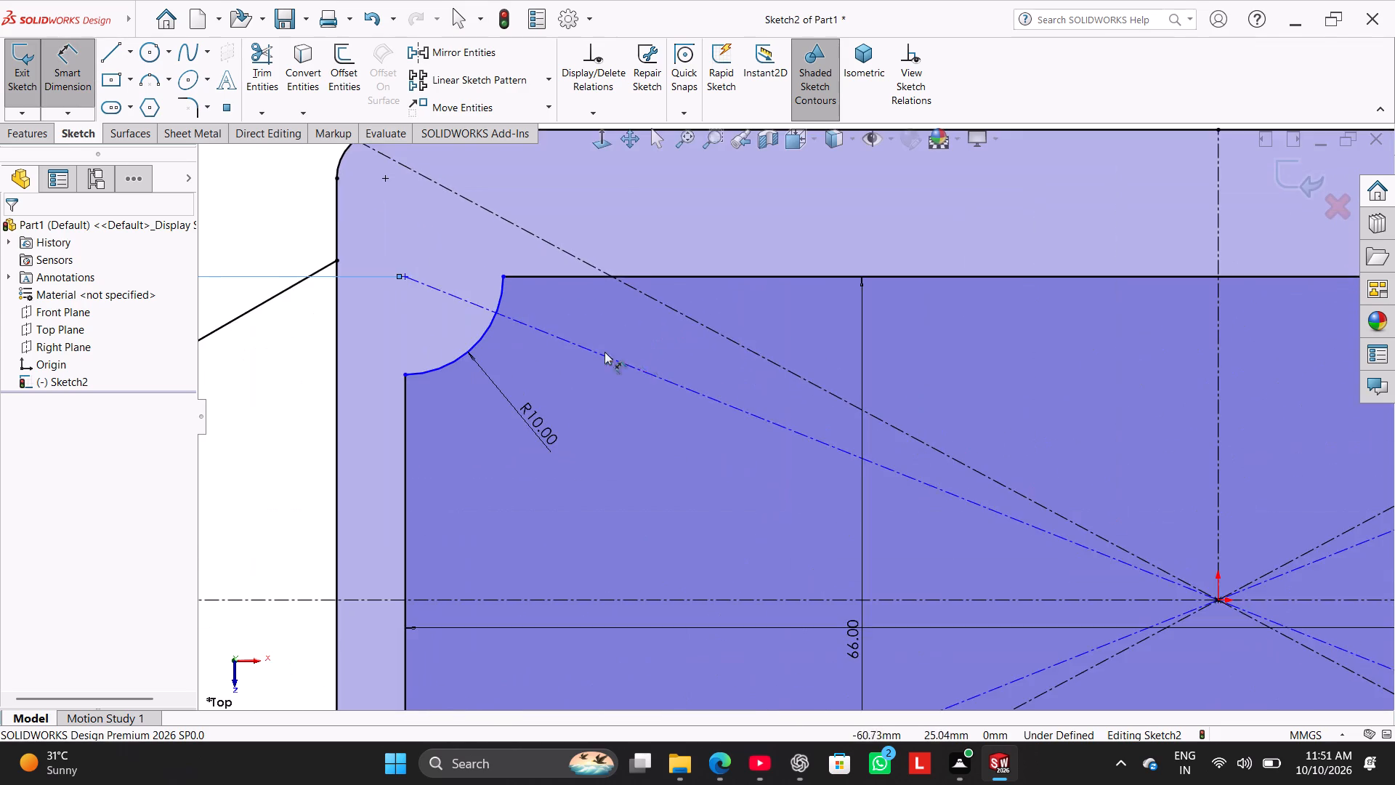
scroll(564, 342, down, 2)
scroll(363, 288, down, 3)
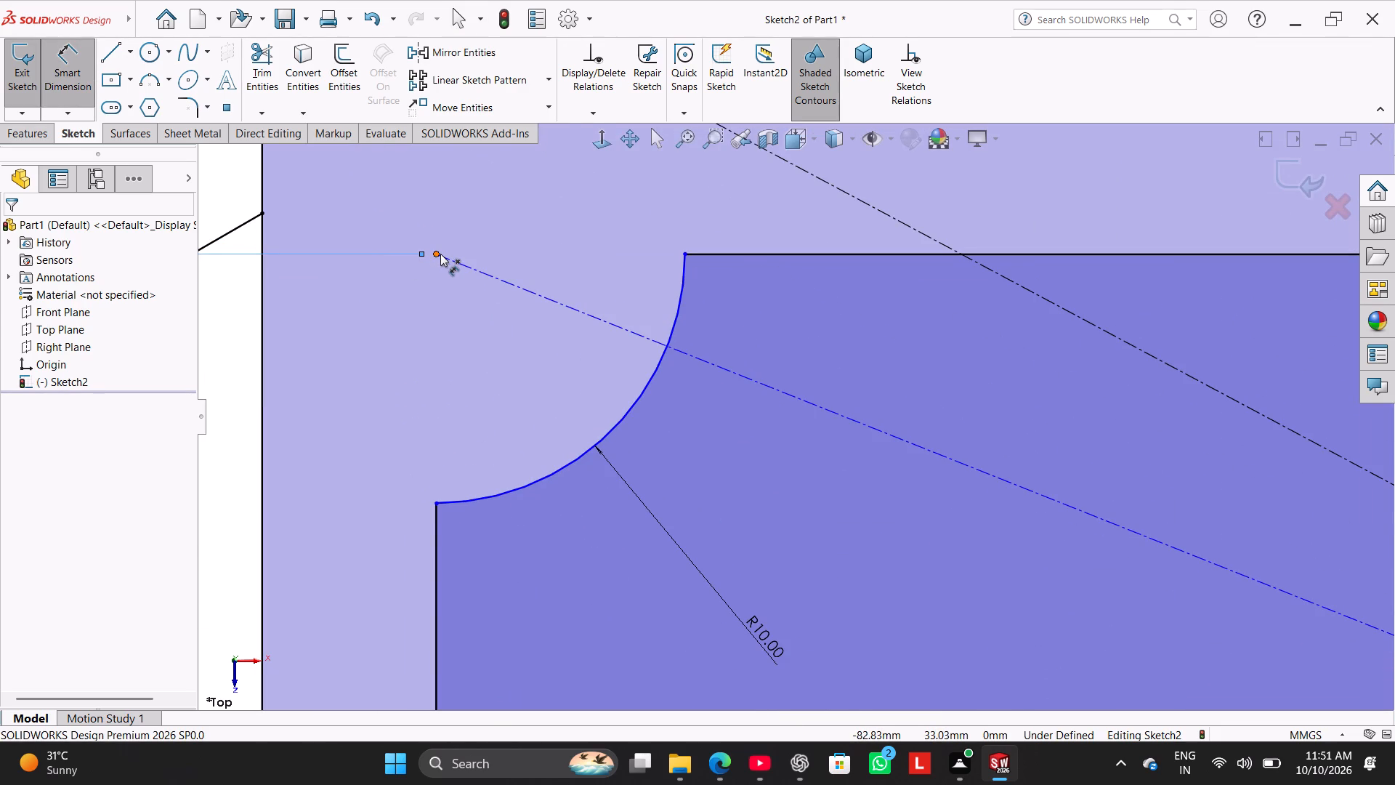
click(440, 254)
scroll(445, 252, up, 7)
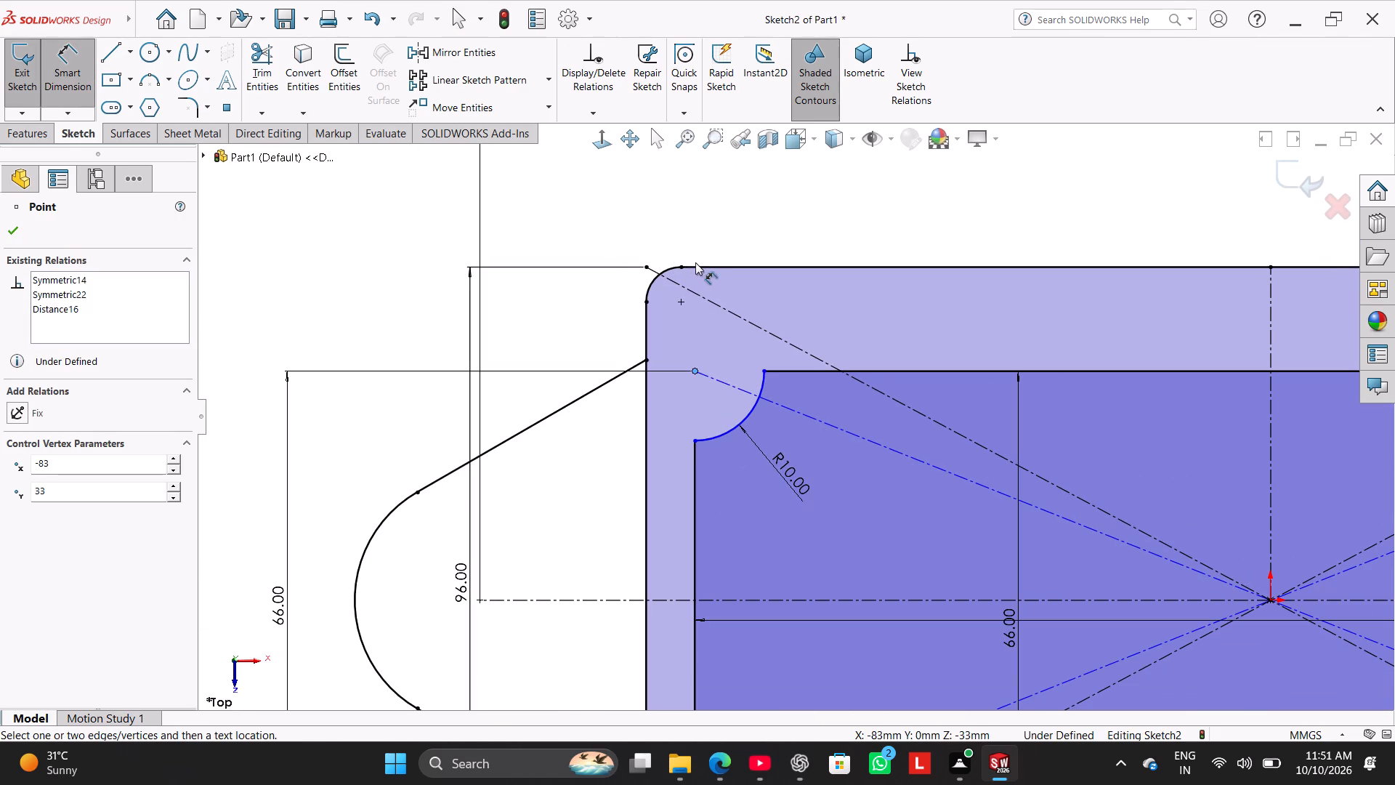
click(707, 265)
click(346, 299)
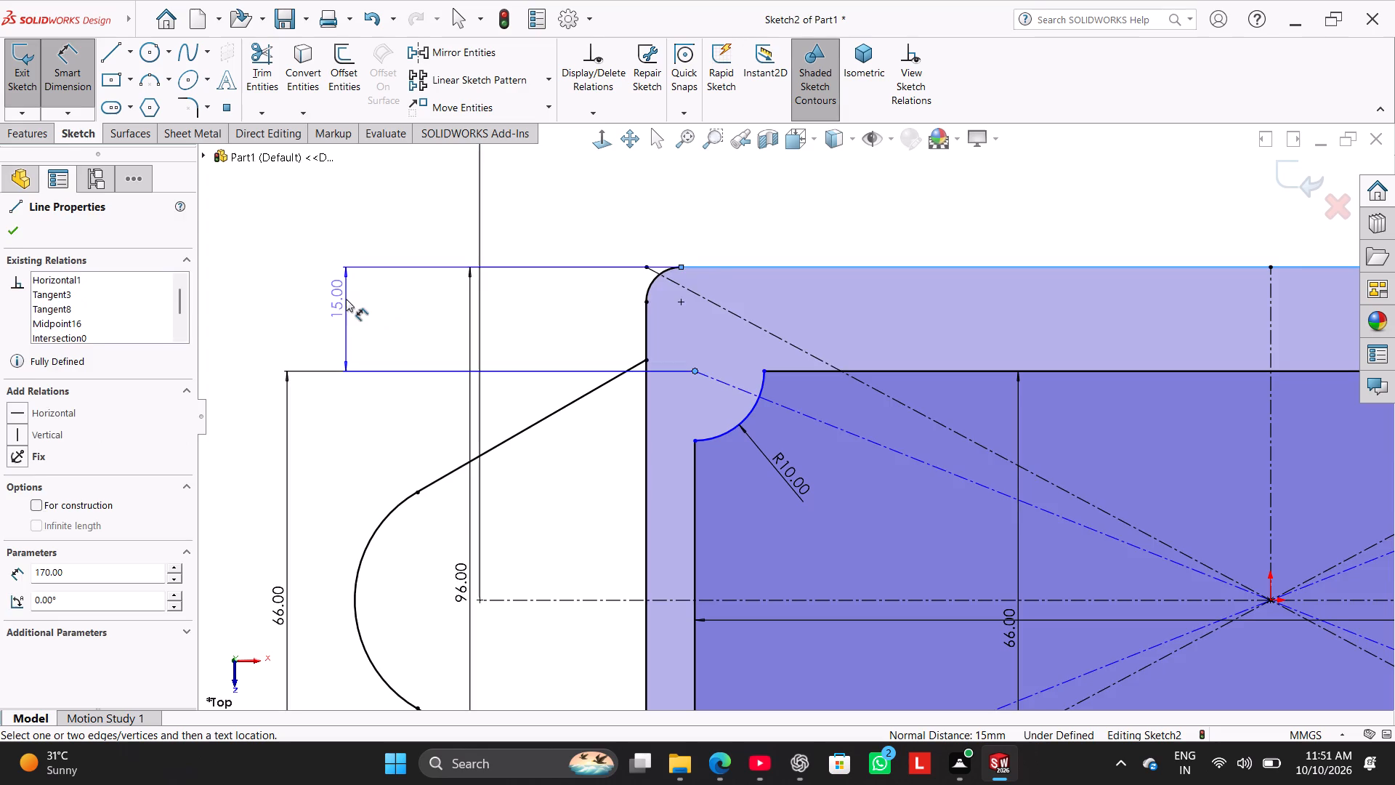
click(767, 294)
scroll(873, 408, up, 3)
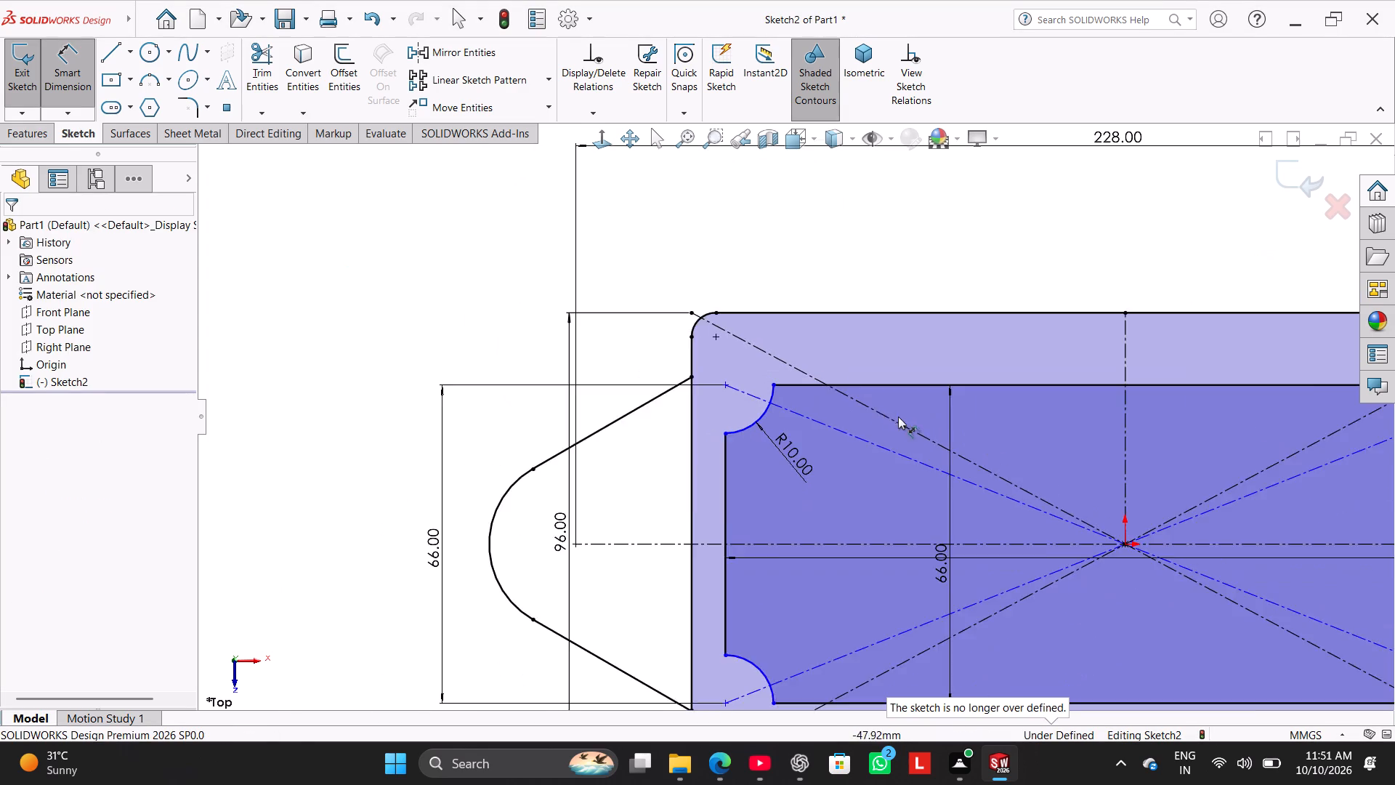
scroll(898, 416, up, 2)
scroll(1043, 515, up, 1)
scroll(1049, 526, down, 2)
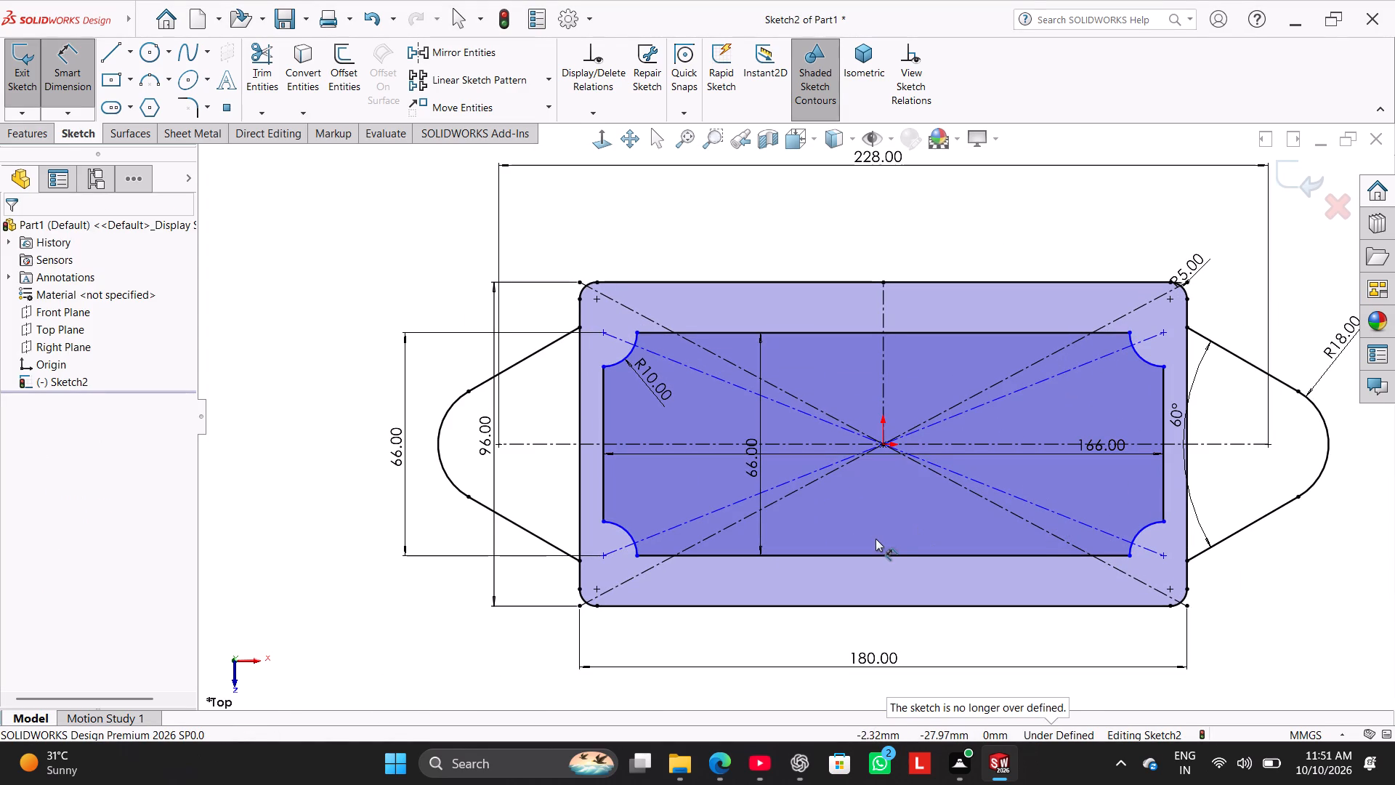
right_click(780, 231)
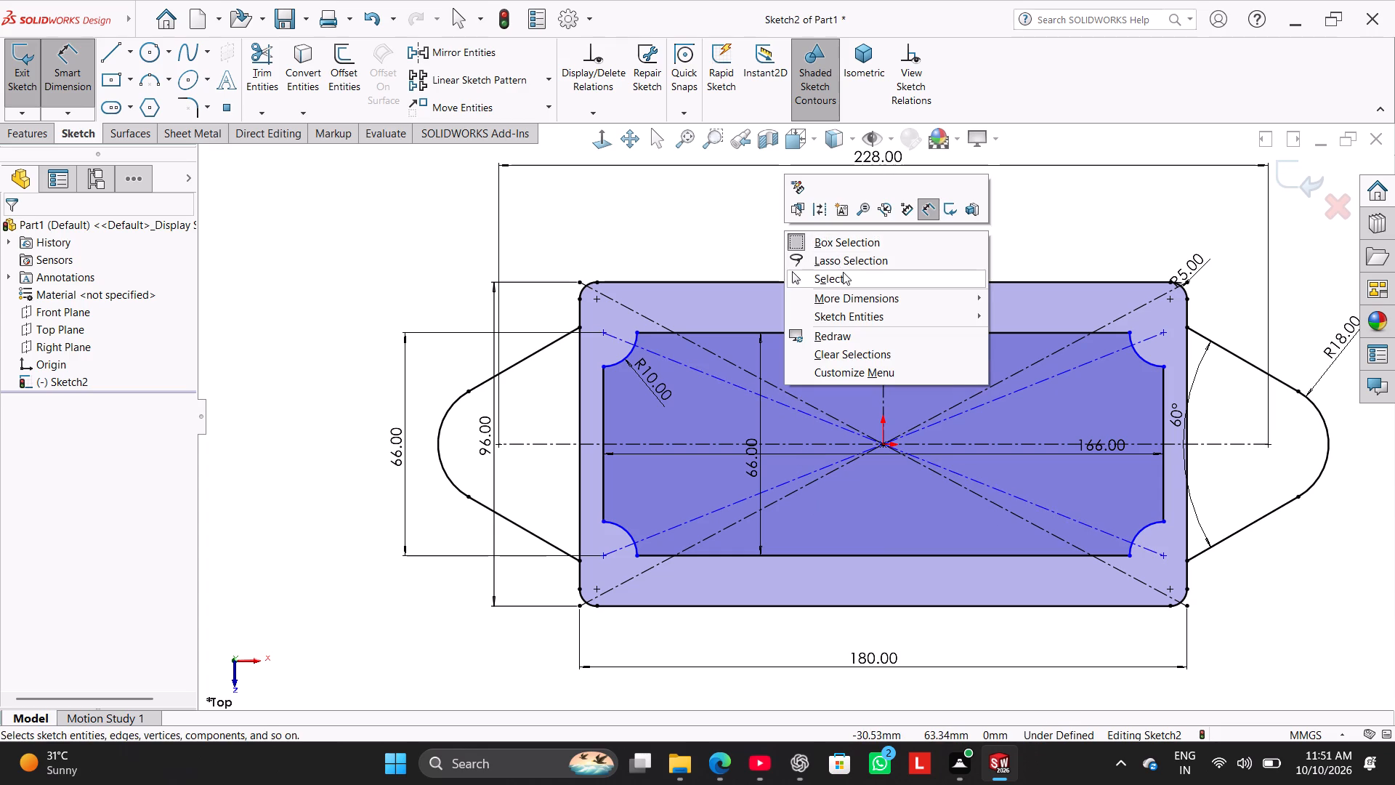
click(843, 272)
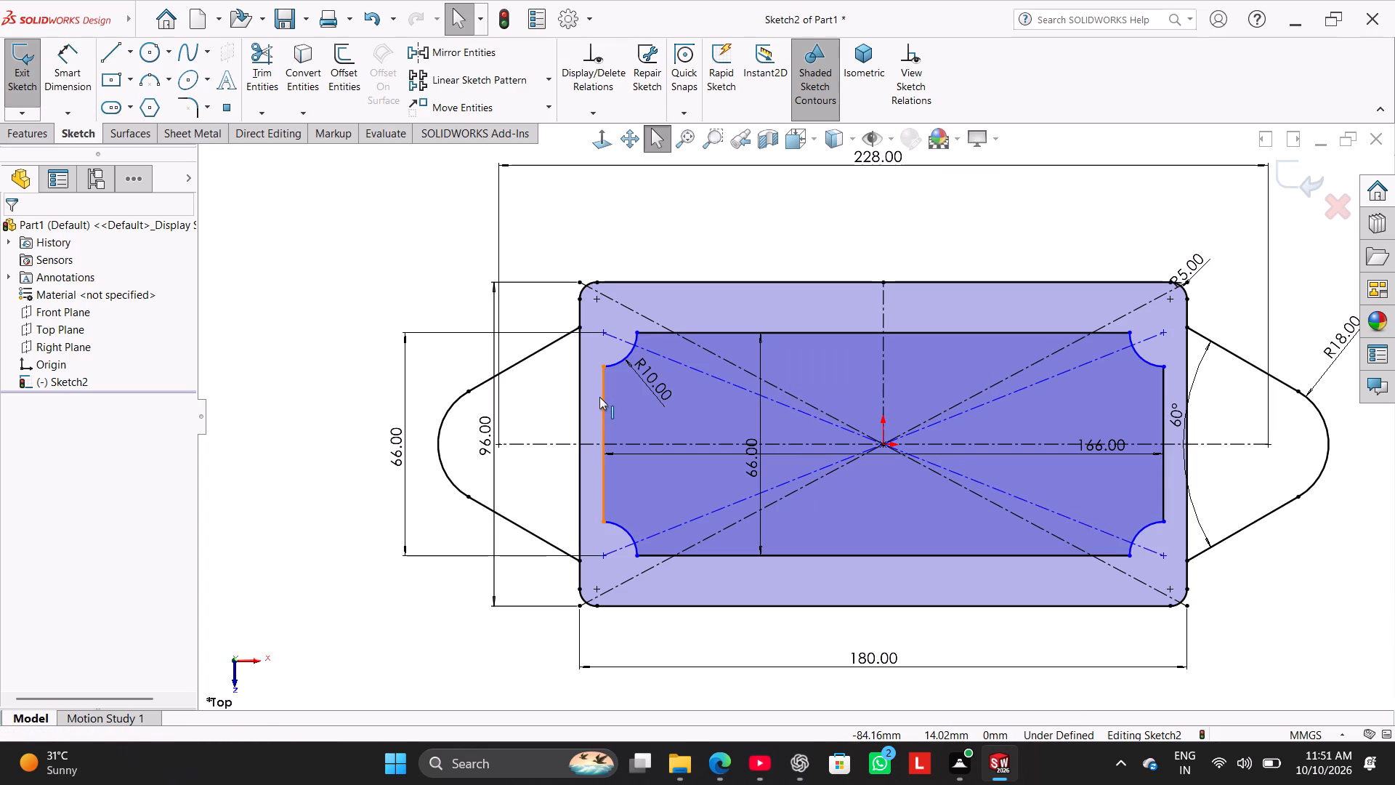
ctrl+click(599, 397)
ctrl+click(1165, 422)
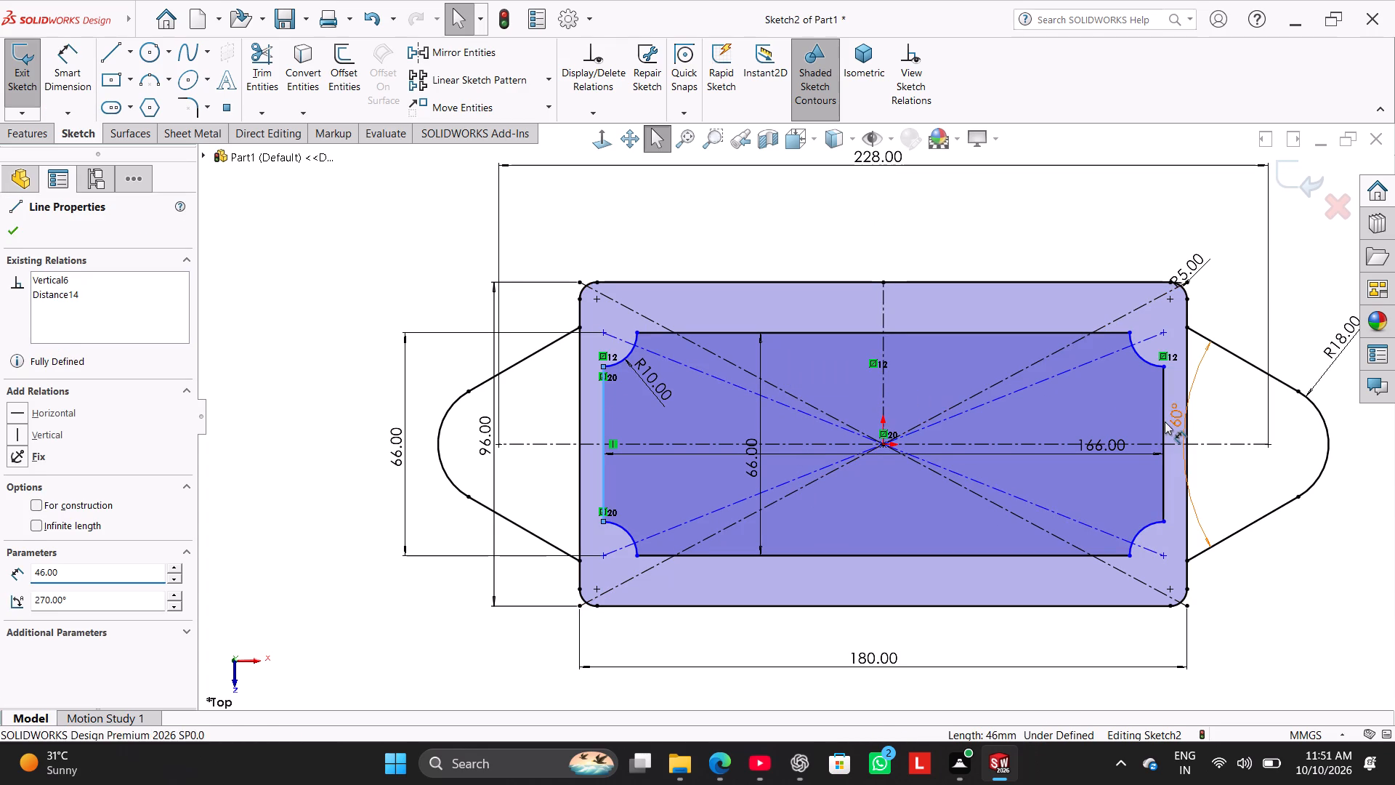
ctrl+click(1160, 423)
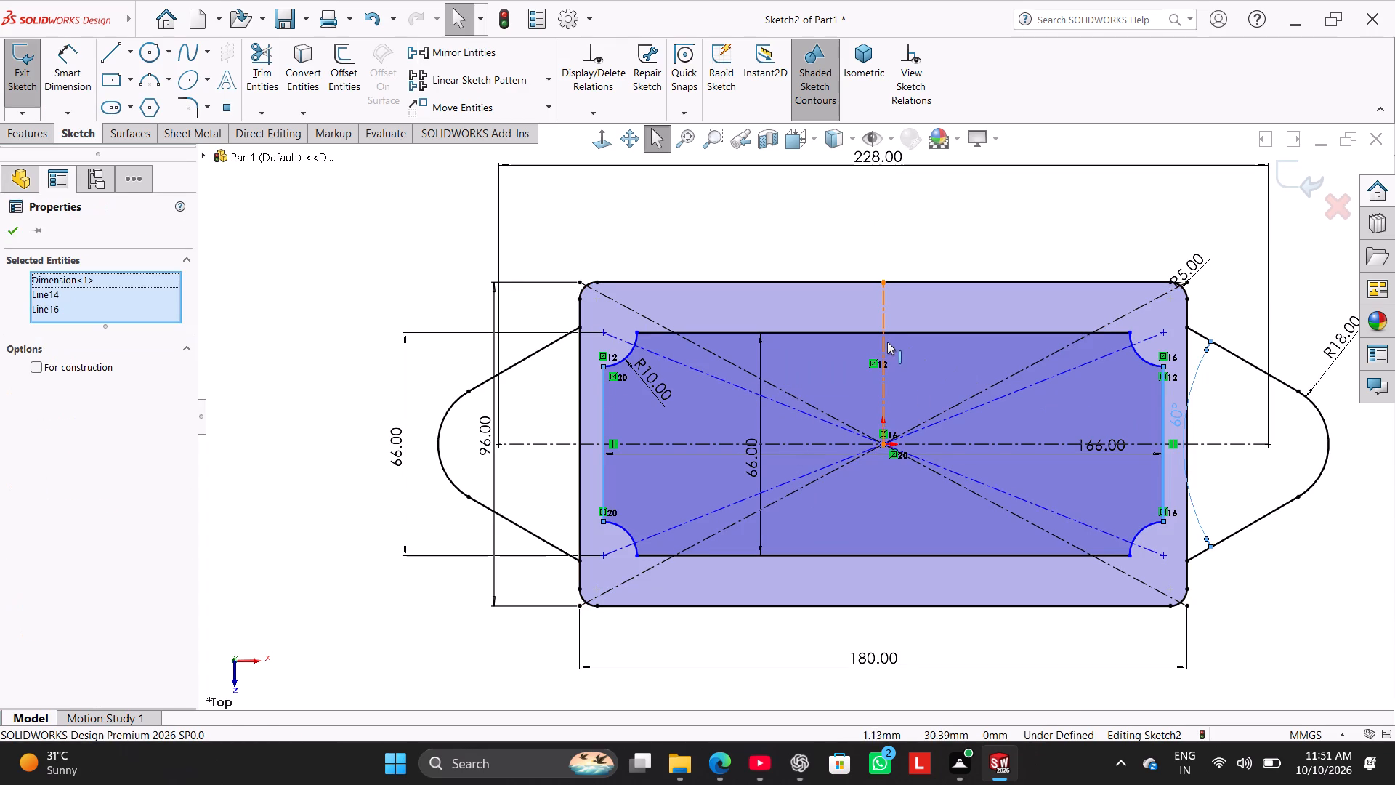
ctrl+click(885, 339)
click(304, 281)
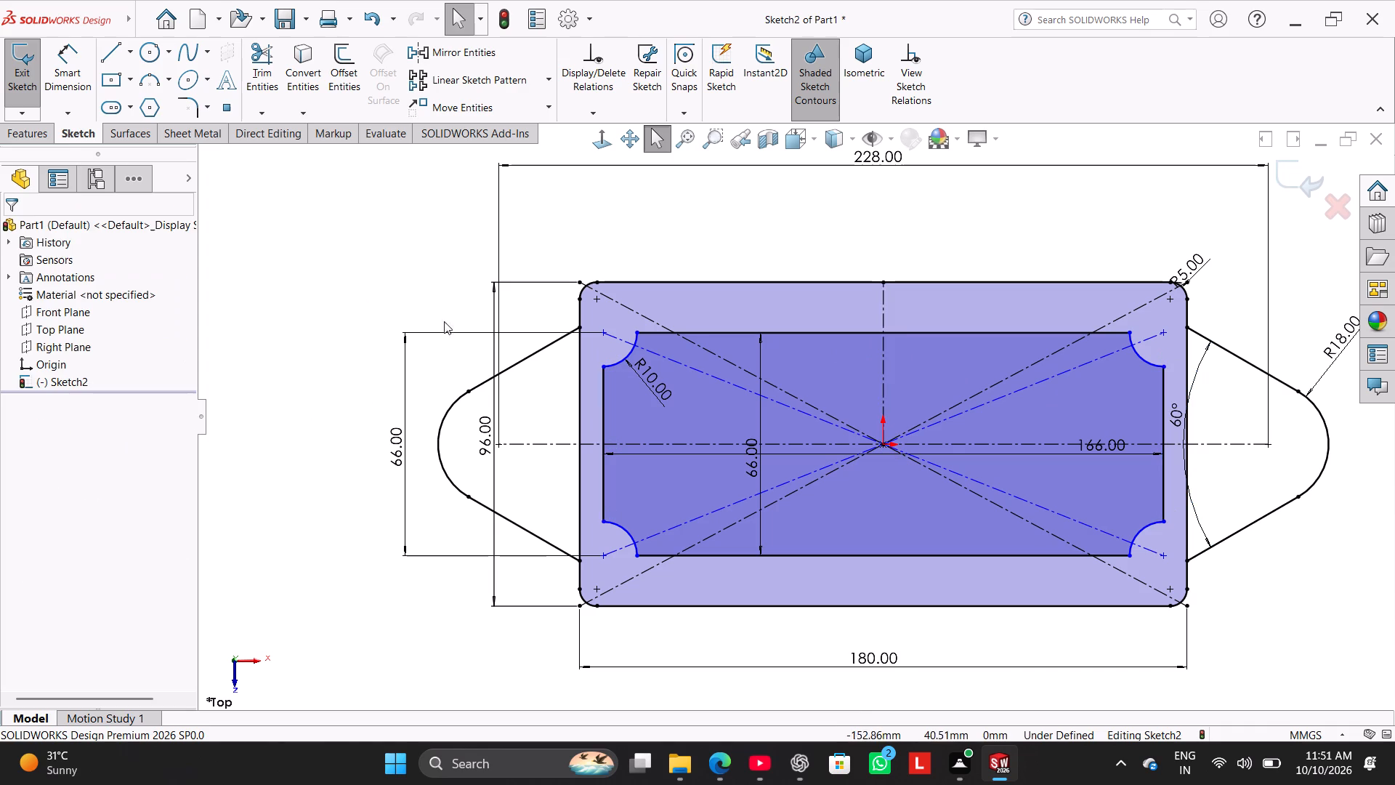
Make the inner rectangle's two vertical sides symmetric about the vertical centerline.
ctrl+click(605, 401)
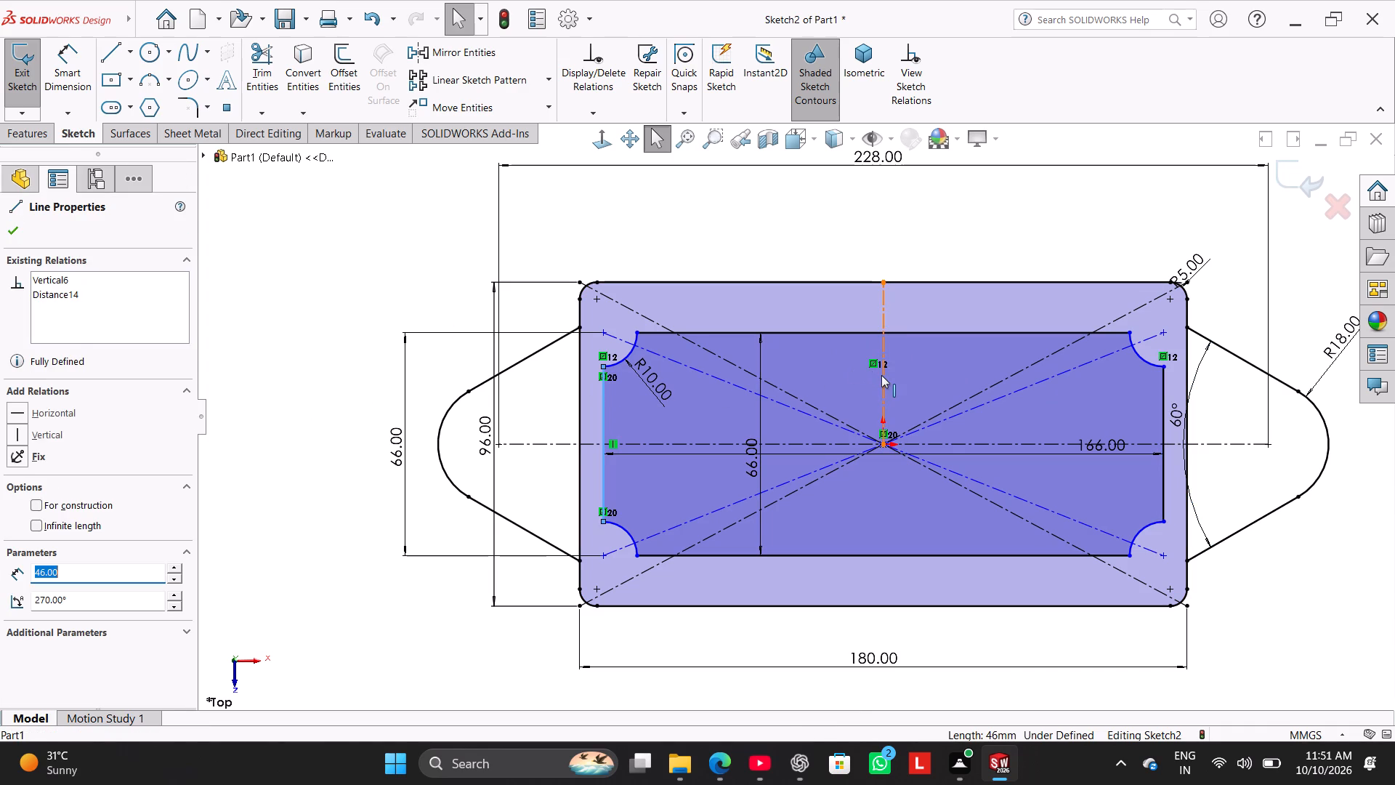
ctrl+click(881, 375)
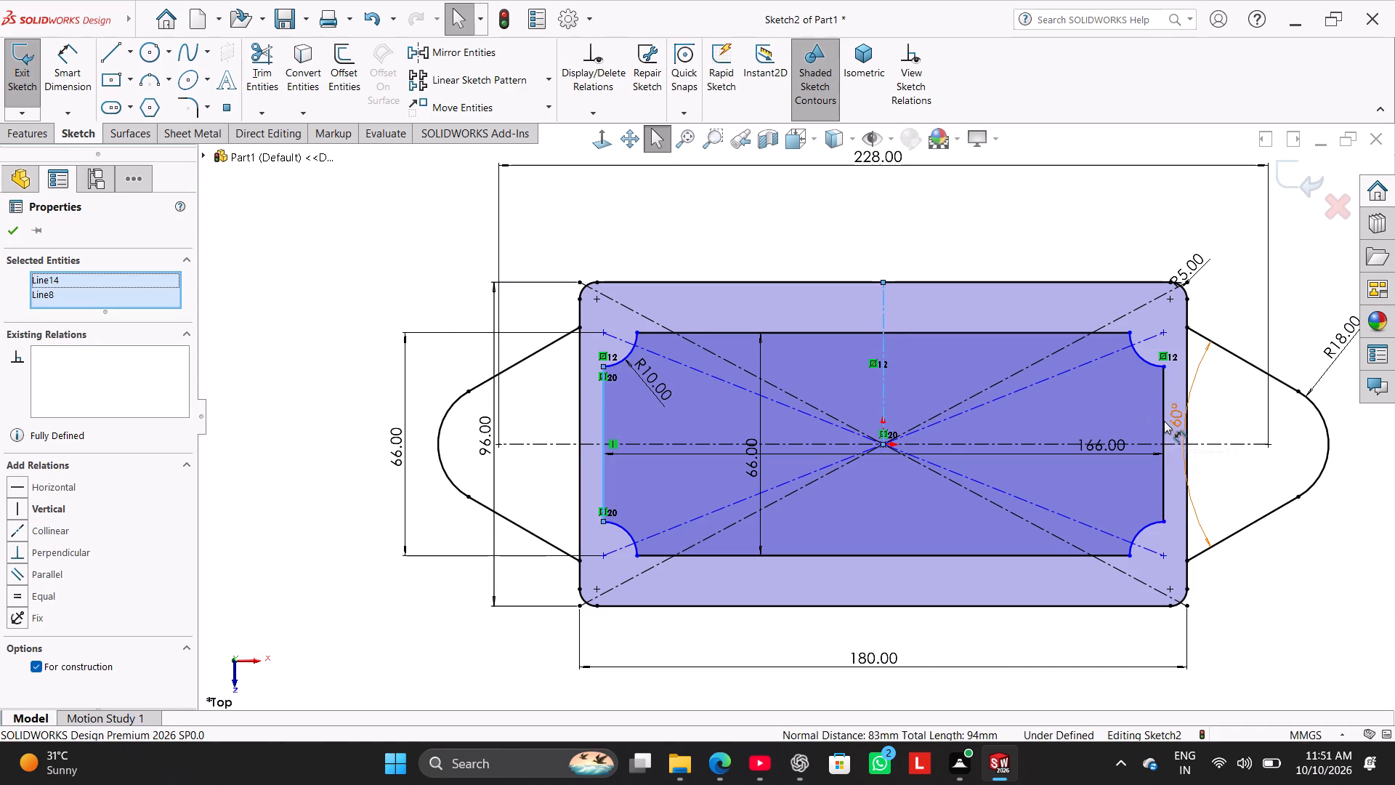
ctrl+click(1160, 421)
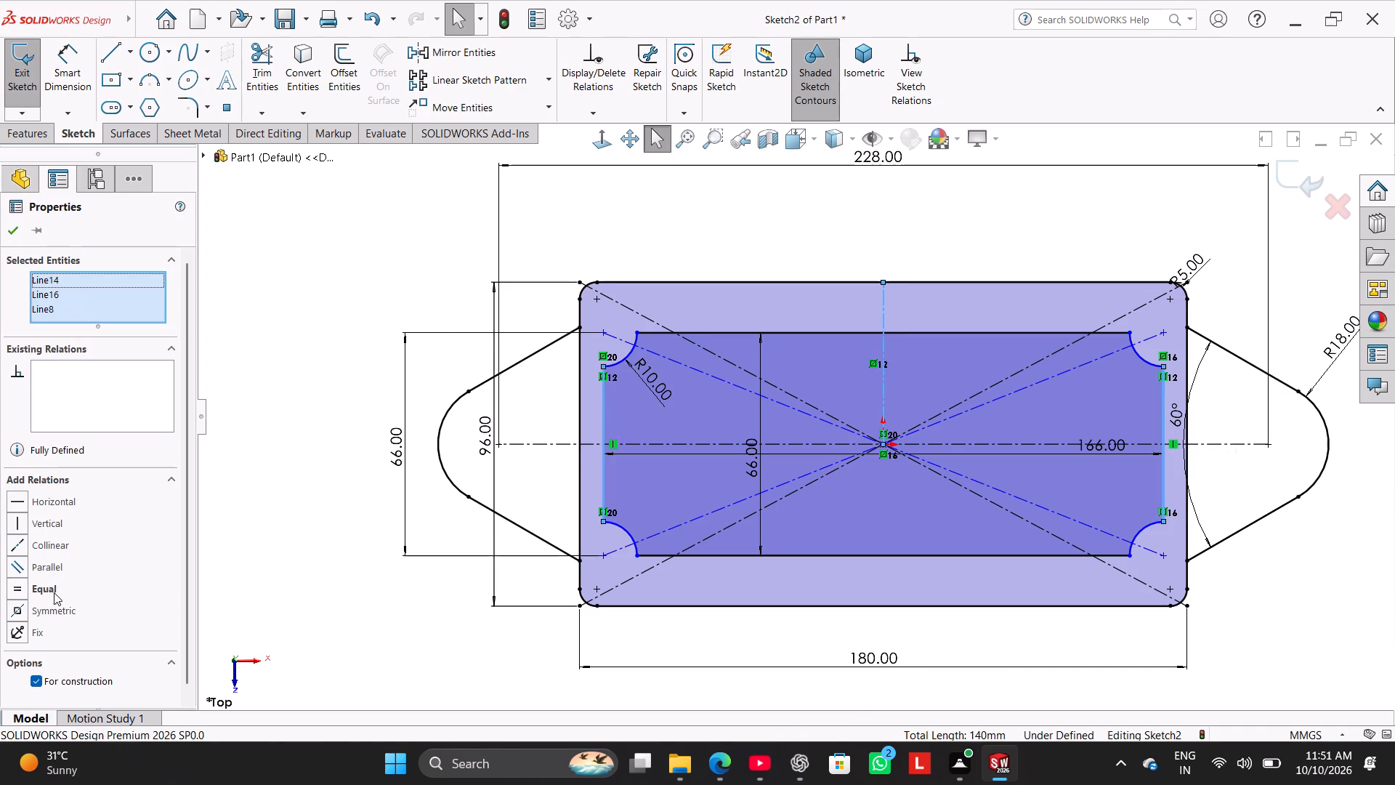
click(62, 608)
click(331, 477)
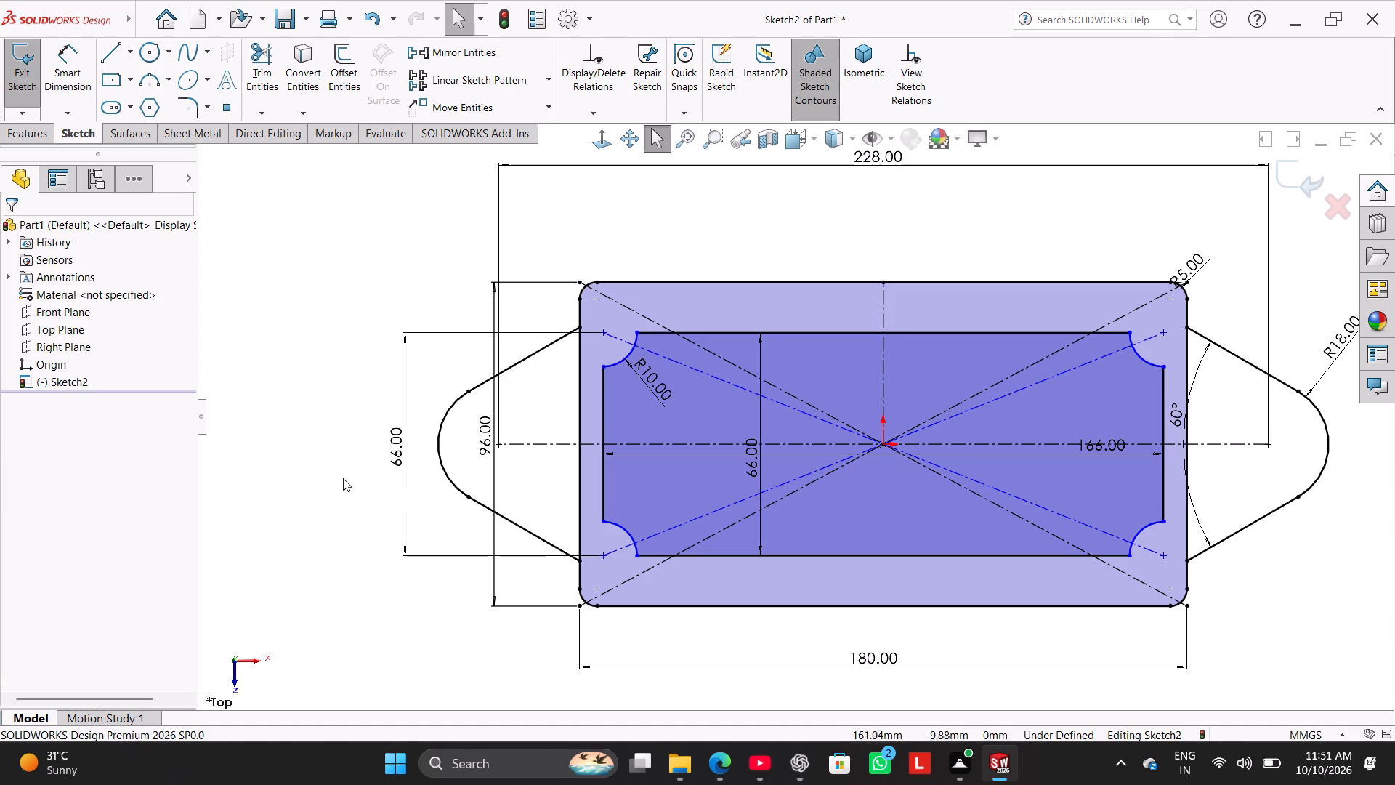
Make the inner rectangle's top and bottom lines symmetric about the horizontal centerline.
ctrl+click(846, 555)
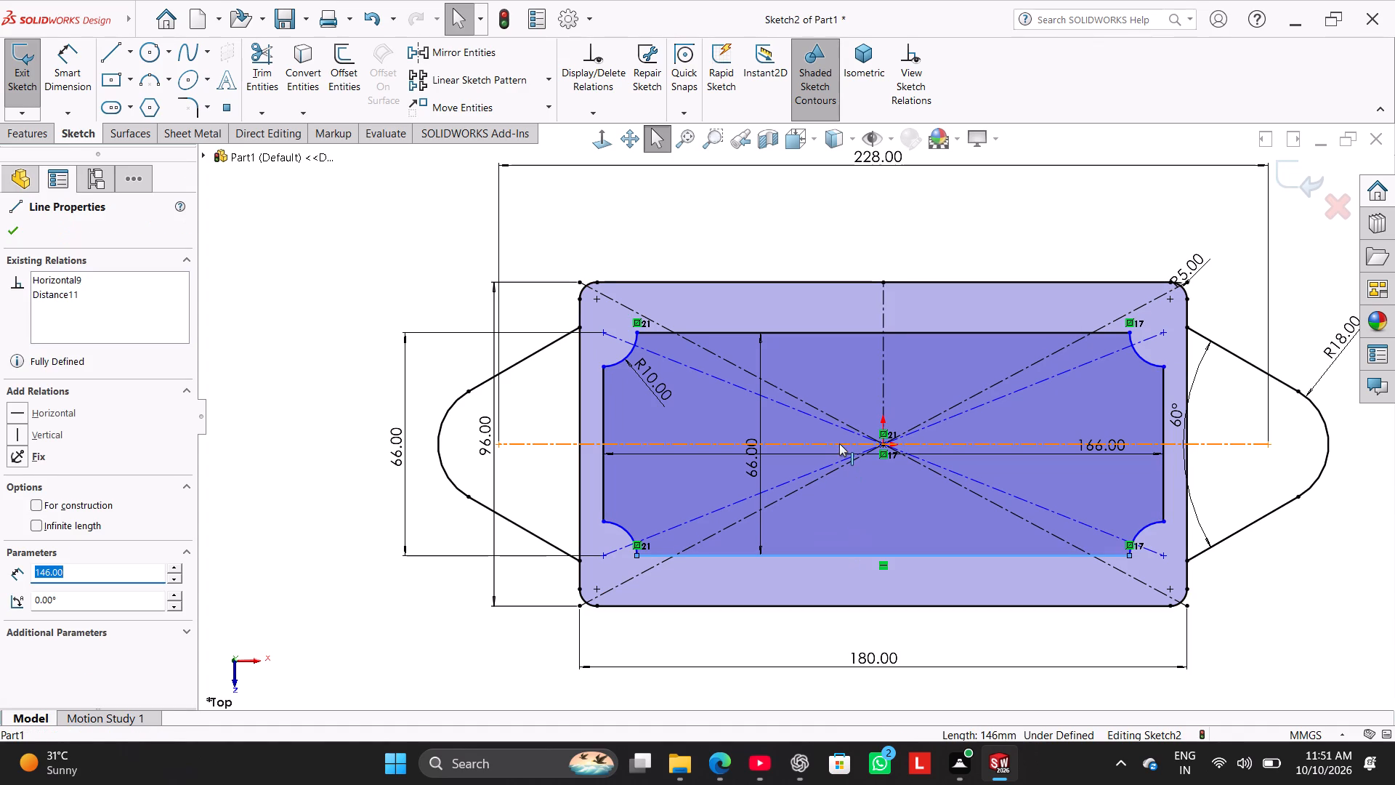
ctrl+click(839, 443)
ctrl+click(852, 330)
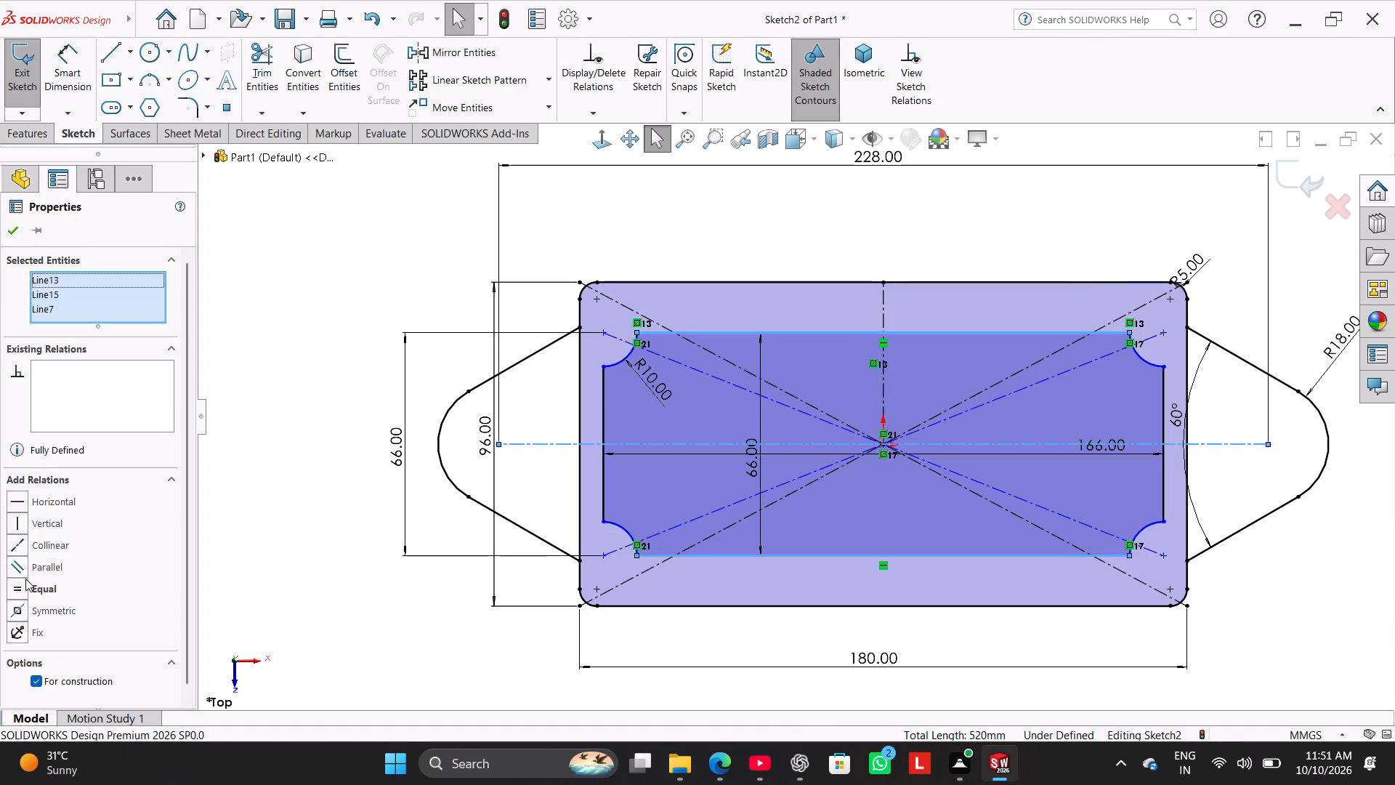
click(50, 604)
click(259, 519)
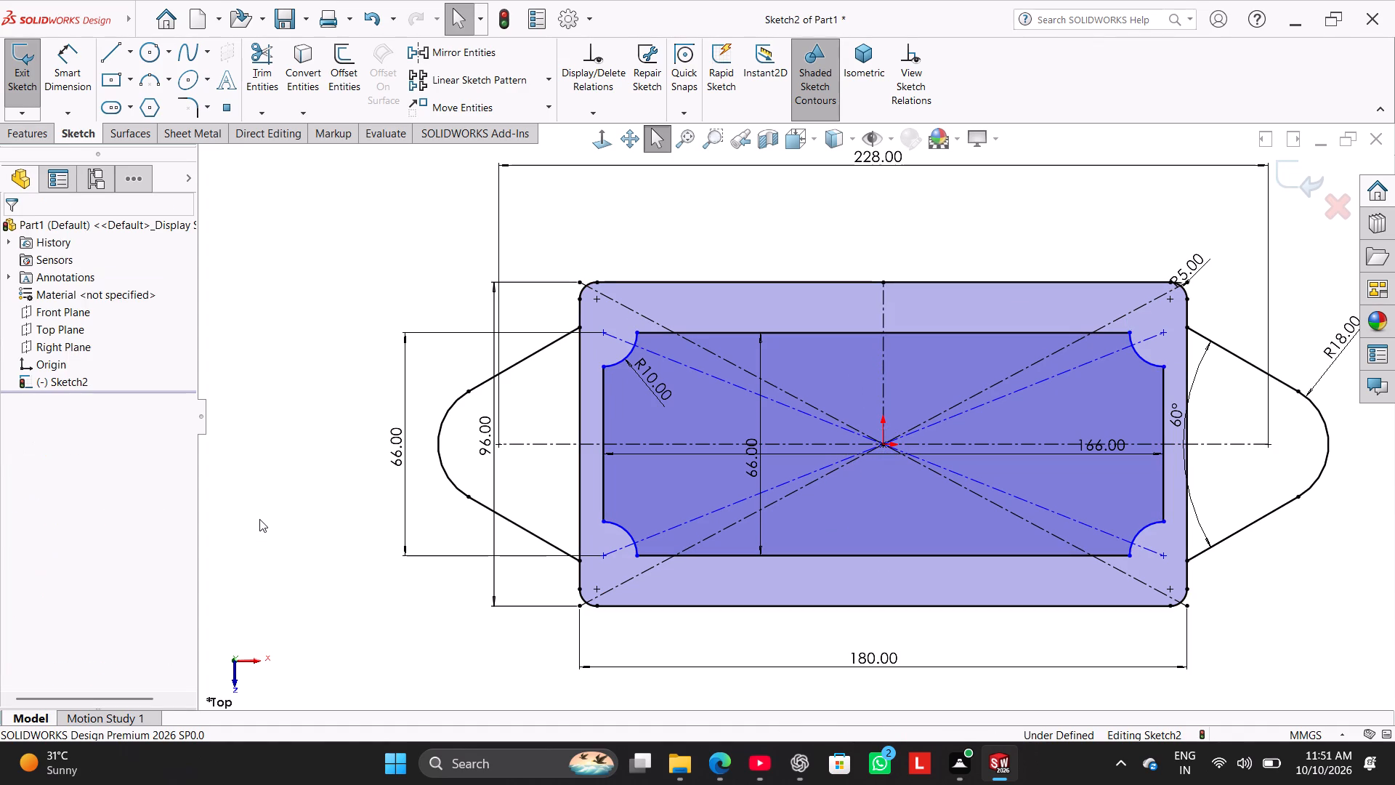
Test the inner rectangle's sides, corner arc centers, diagonal construction line and center point for any remaining freedom of movement.
drag(599, 482, 606, 482)
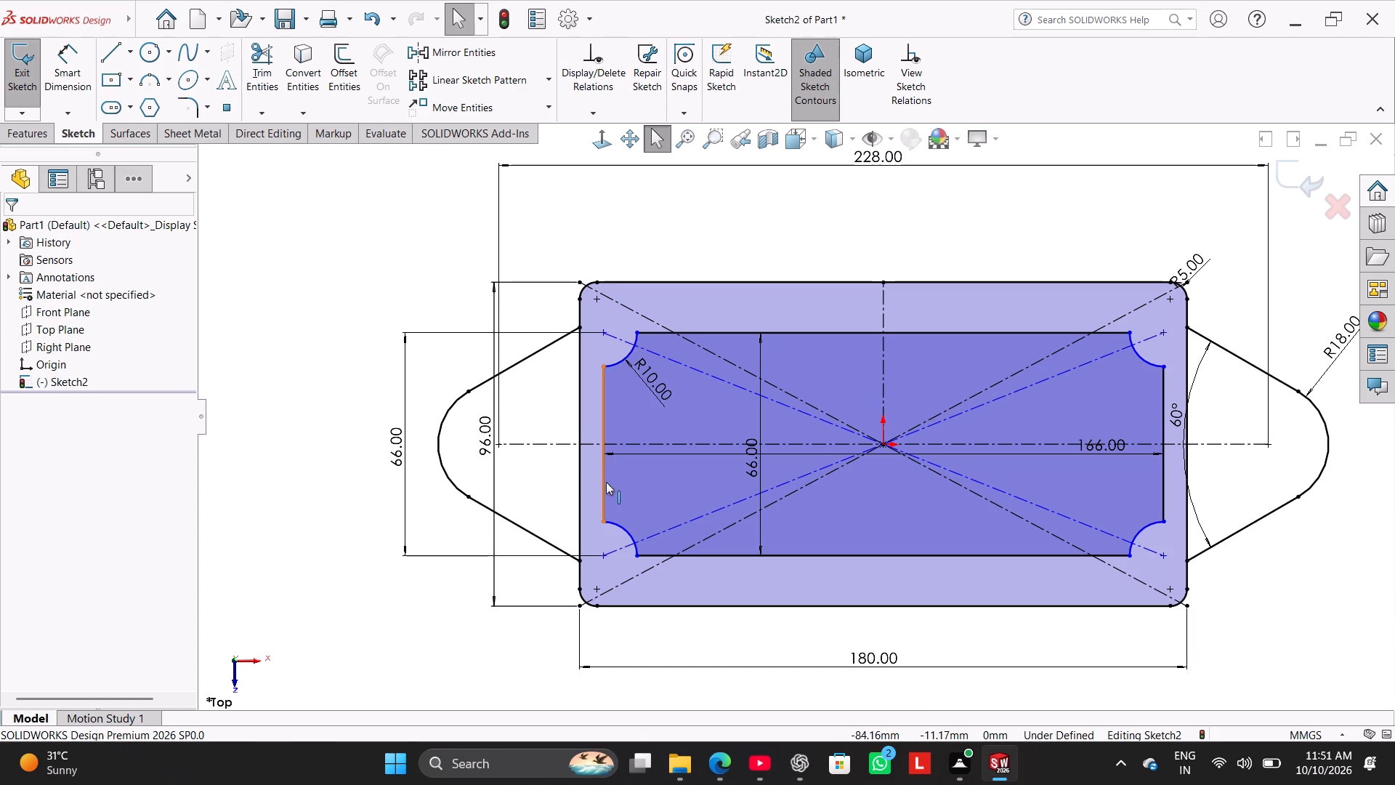
drag(606, 482, 652, 486)
drag(732, 556, 741, 531)
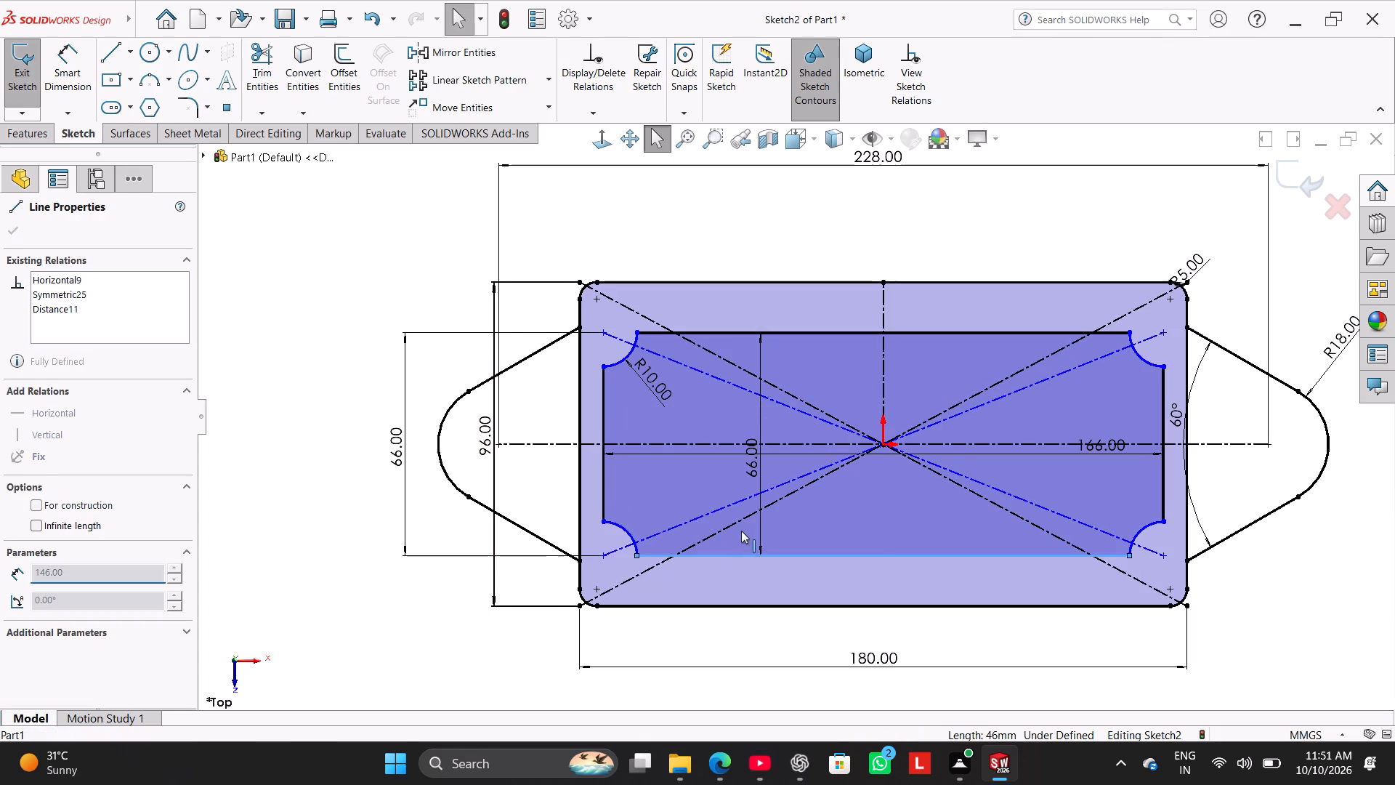
drag(741, 531, 745, 521)
drag(1165, 486, 1142, 483)
drag(1165, 552, 1085, 509)
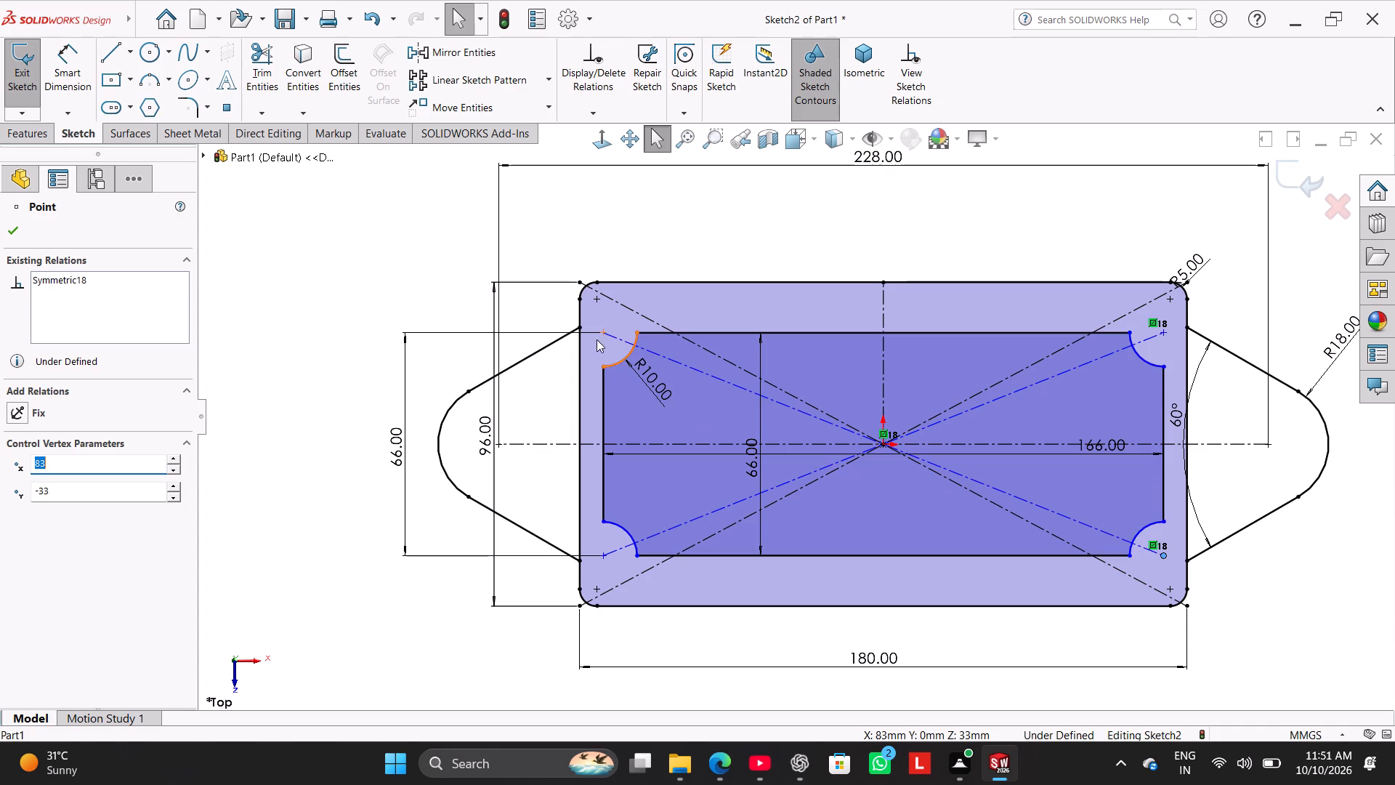
drag(601, 330, 603, 365)
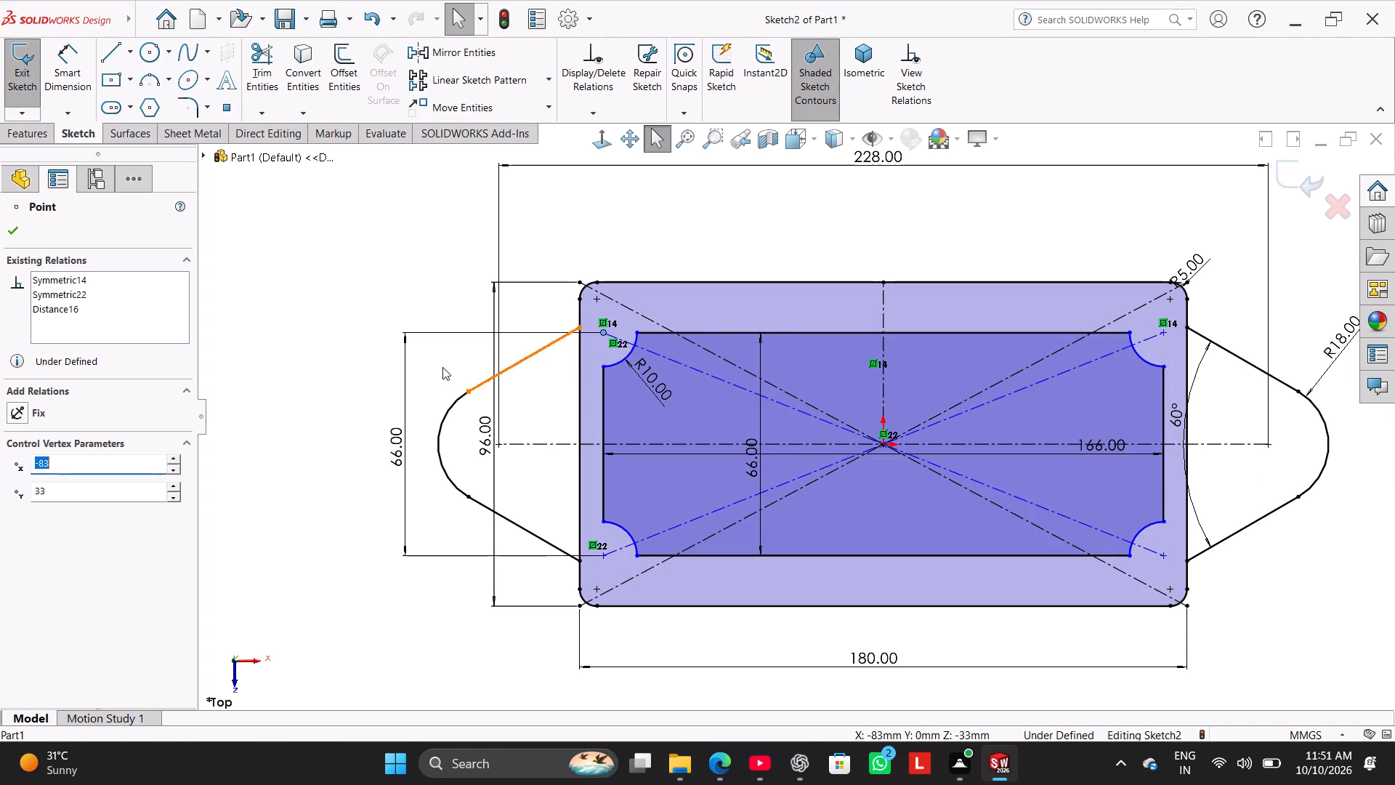
click(337, 273)
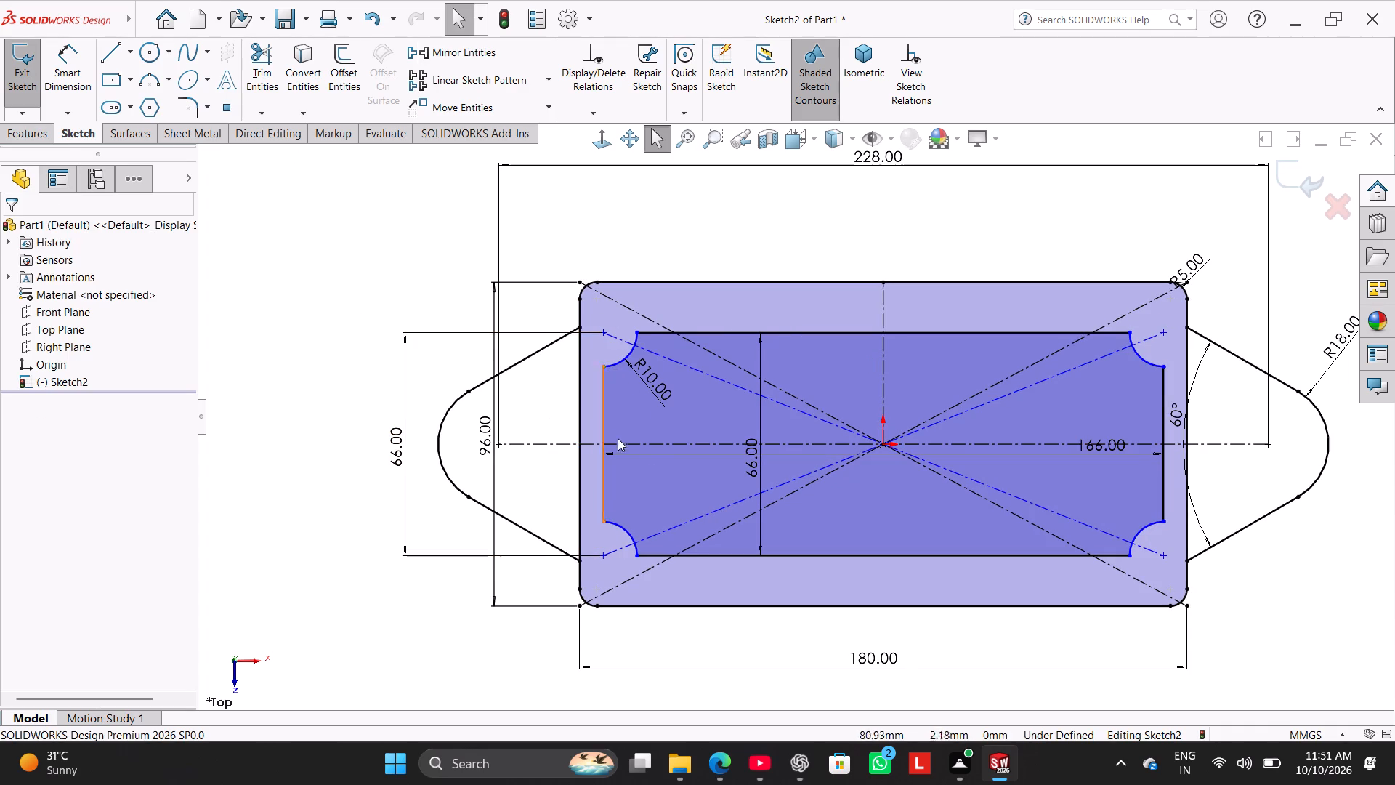
drag(929, 428, 929, 427)
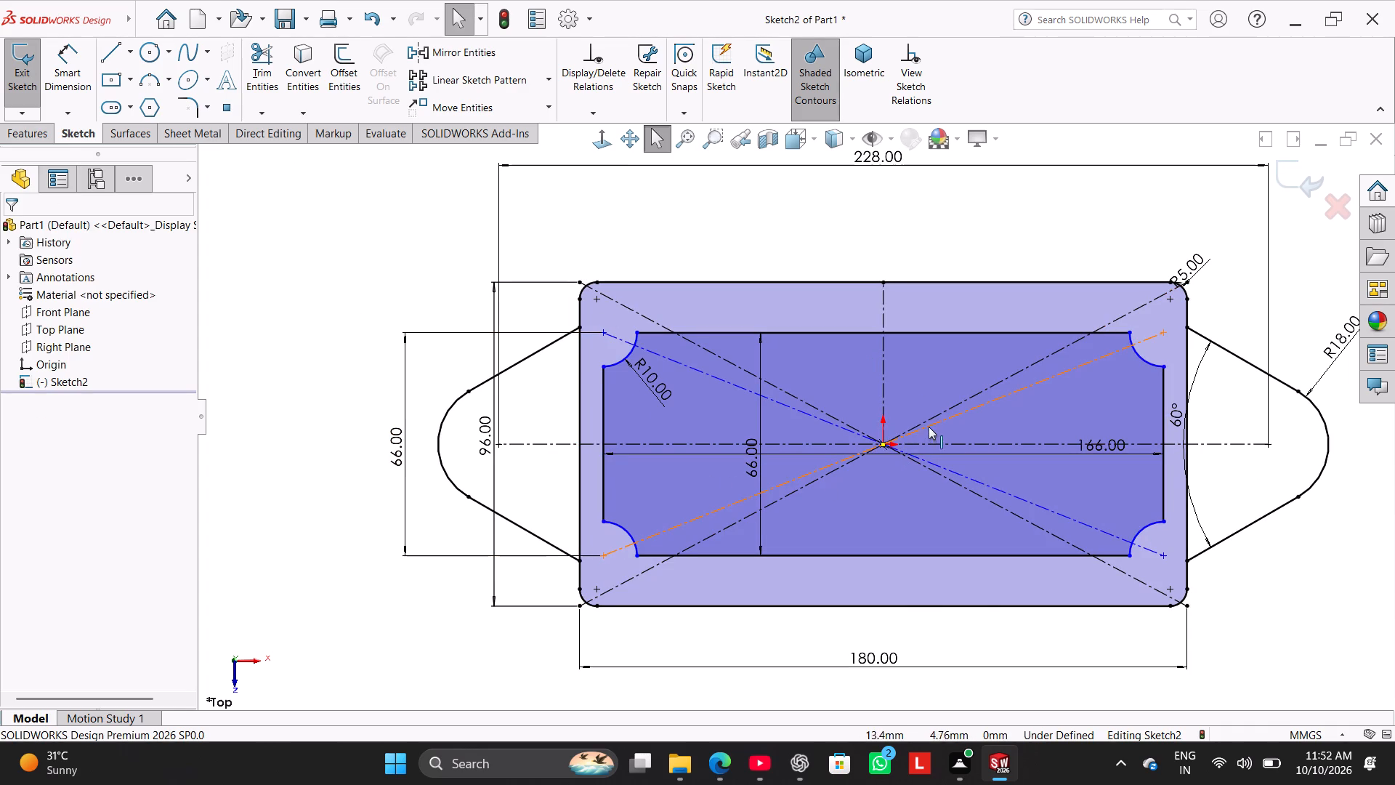
drag(929, 427, 921, 363)
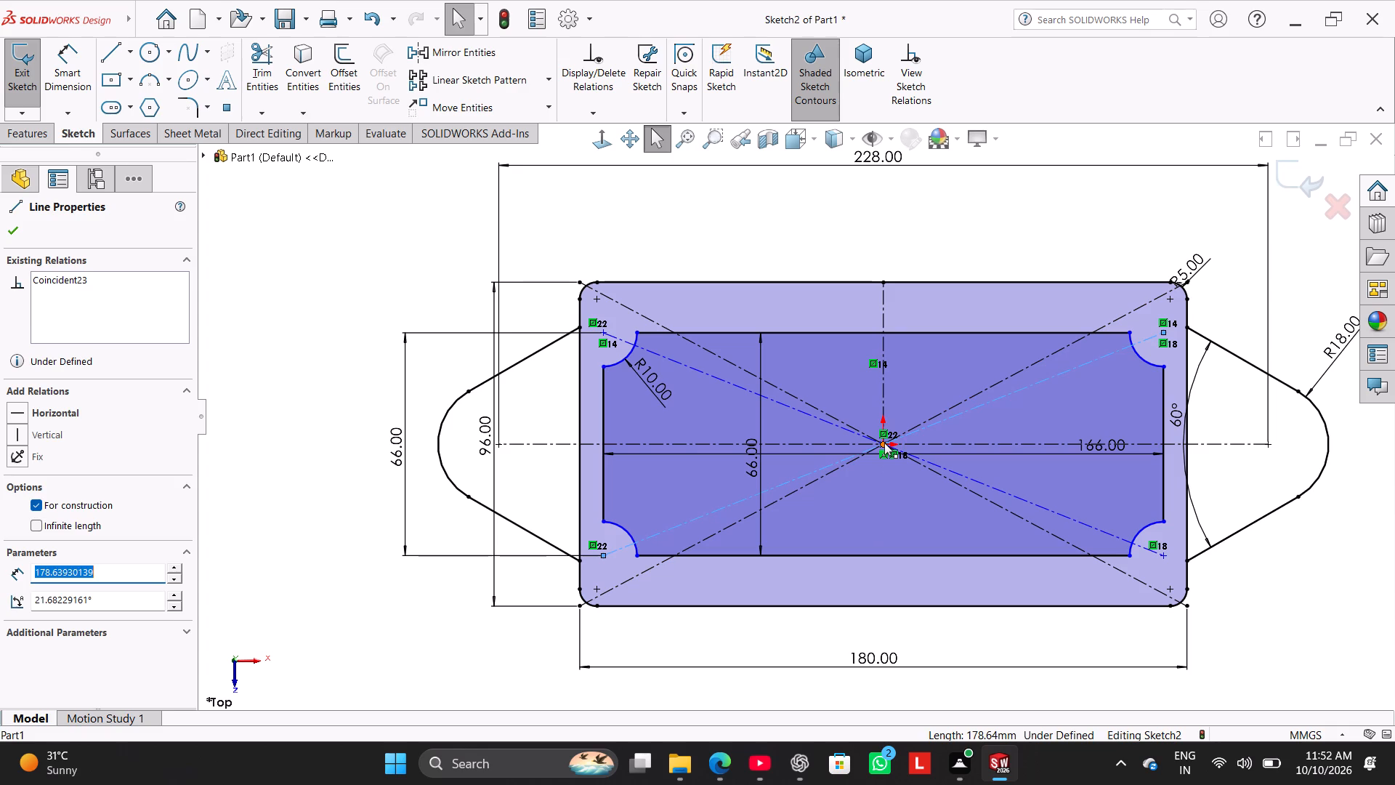
drag(884, 443, 885, 369)
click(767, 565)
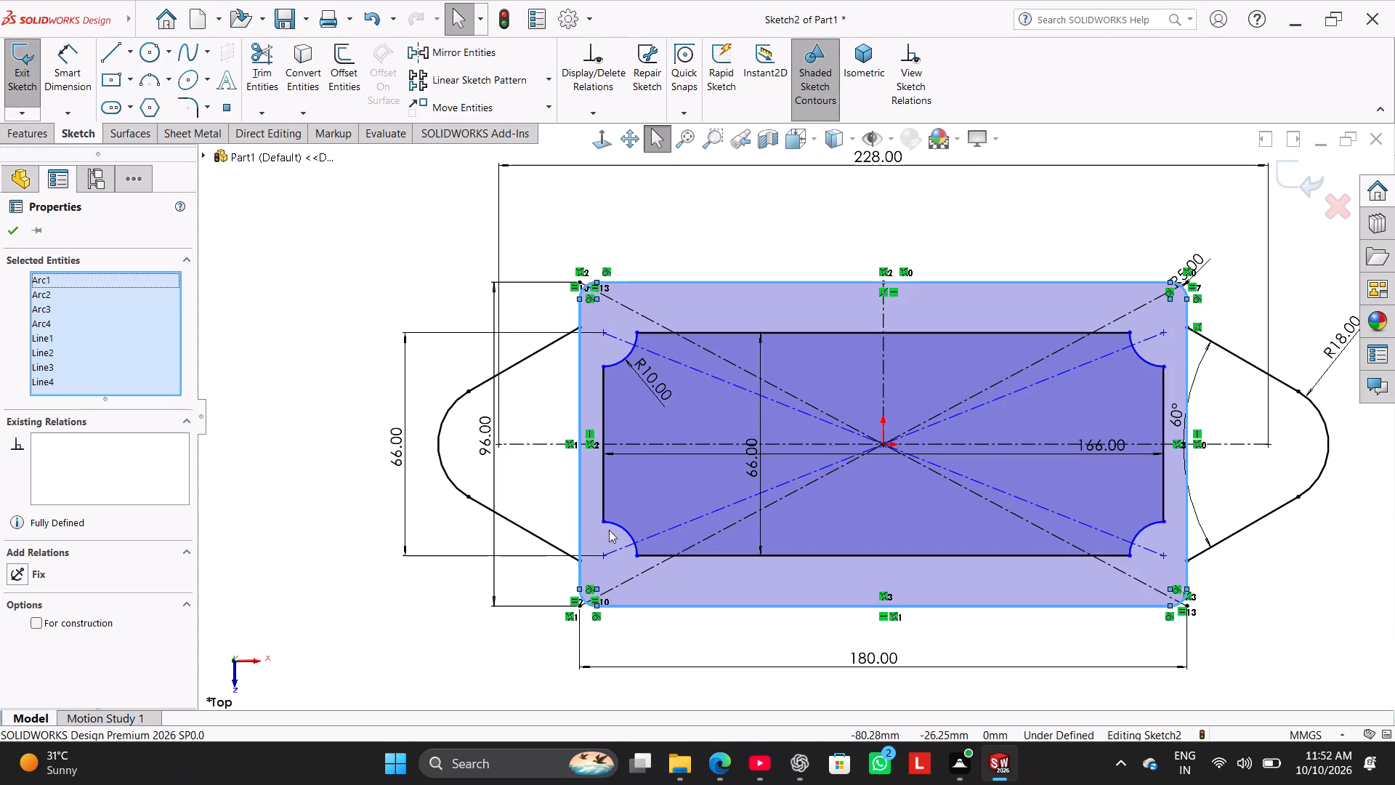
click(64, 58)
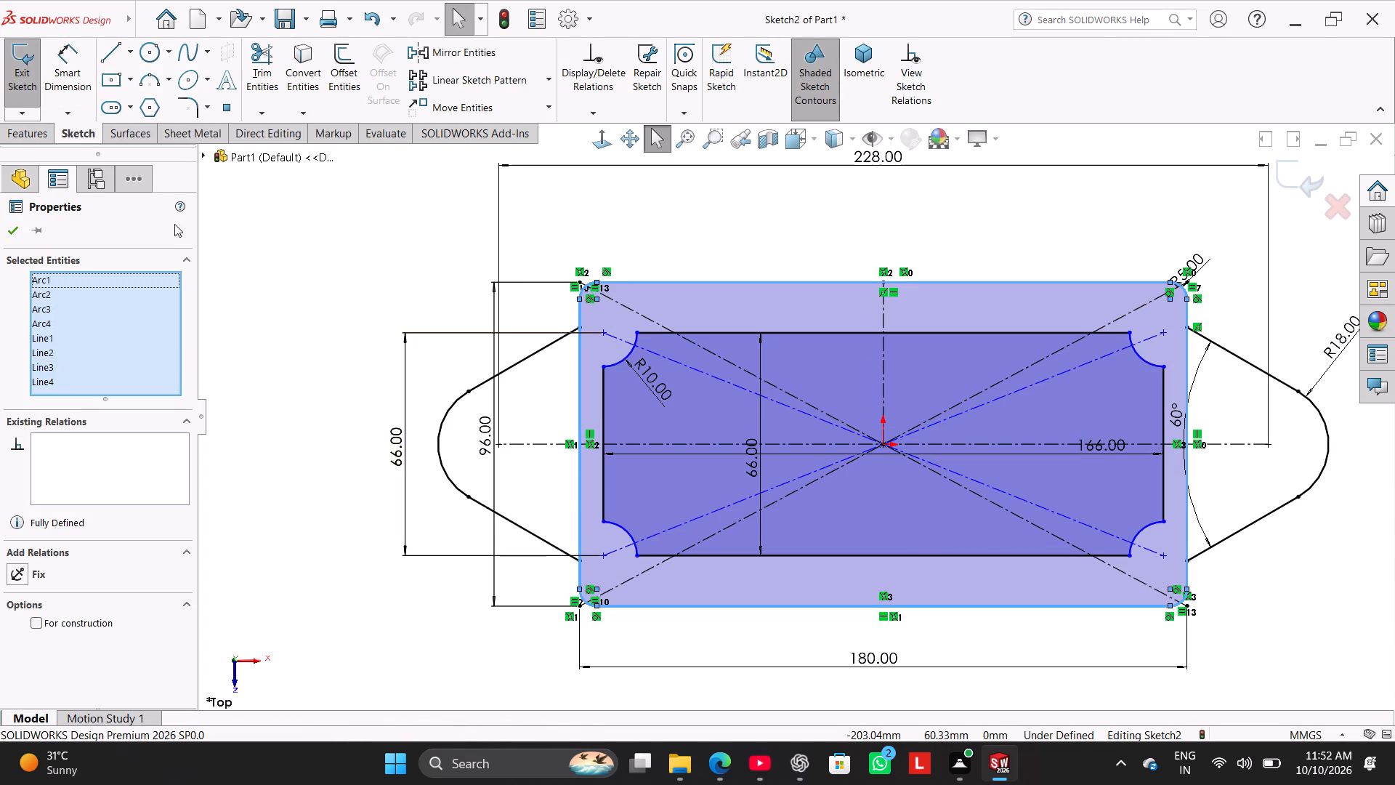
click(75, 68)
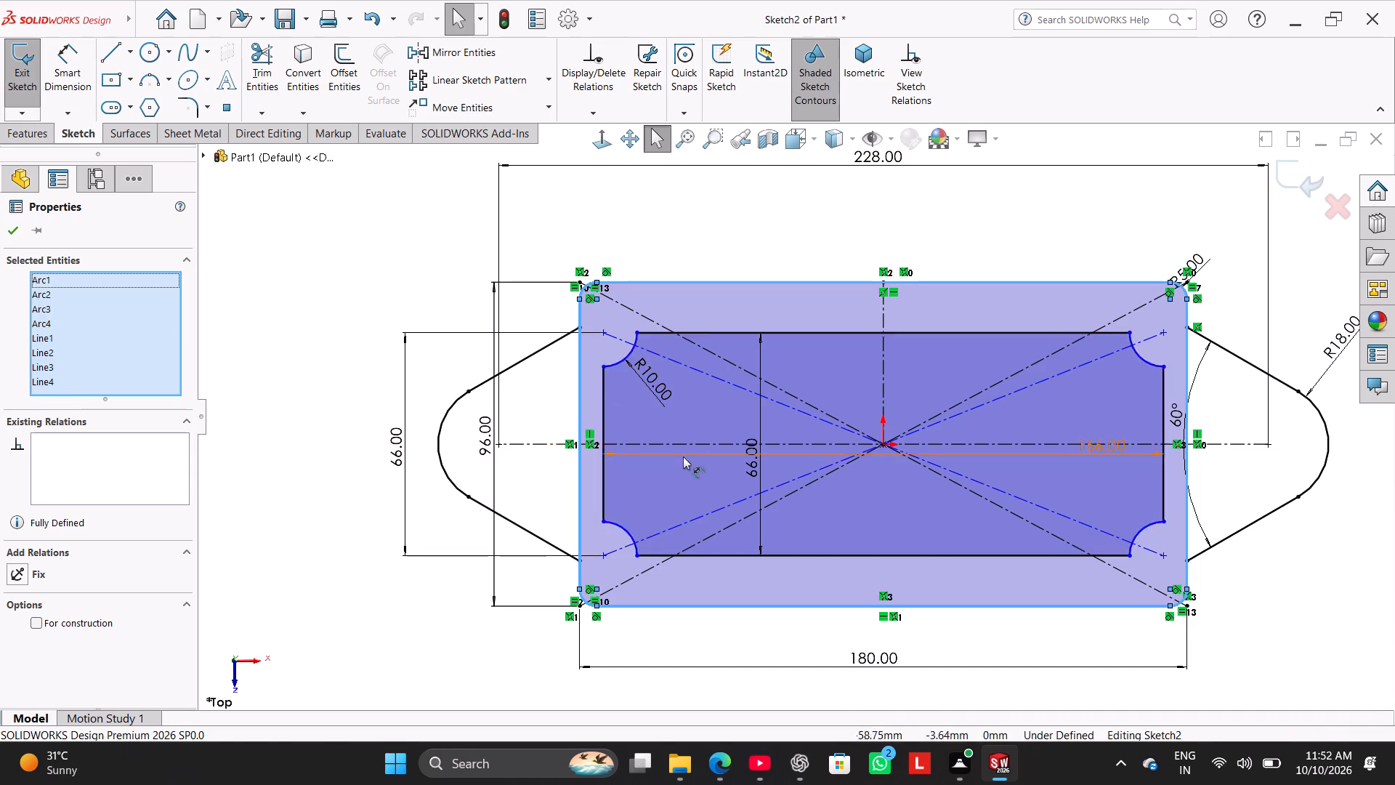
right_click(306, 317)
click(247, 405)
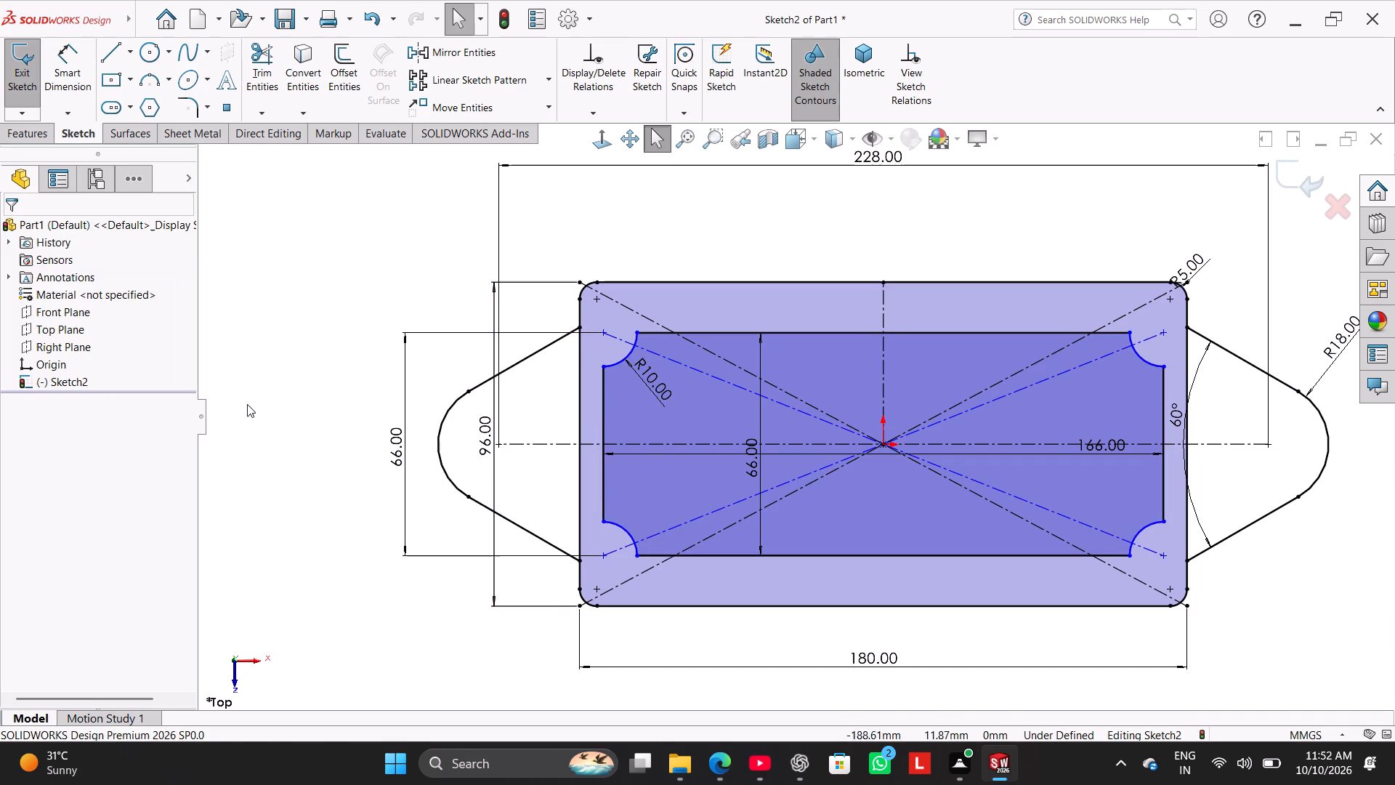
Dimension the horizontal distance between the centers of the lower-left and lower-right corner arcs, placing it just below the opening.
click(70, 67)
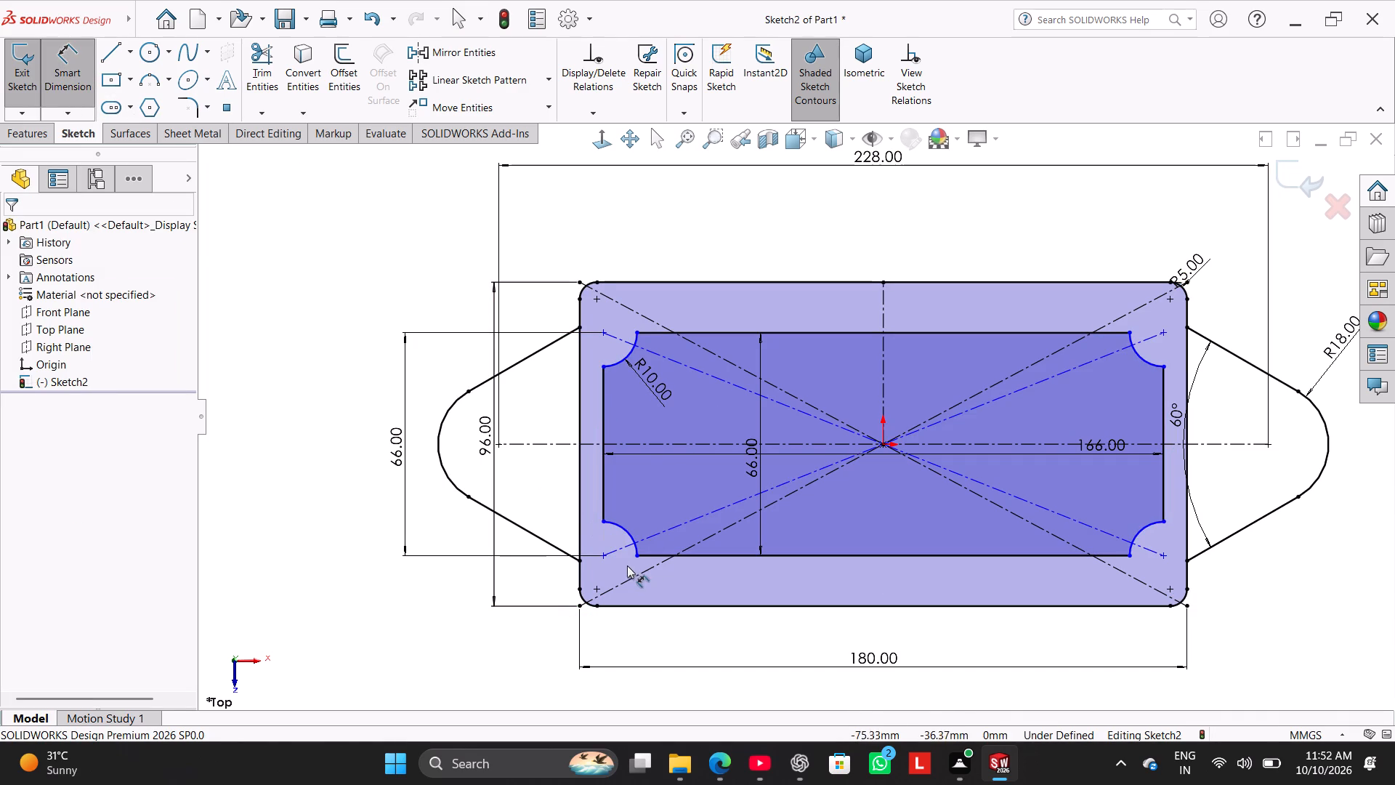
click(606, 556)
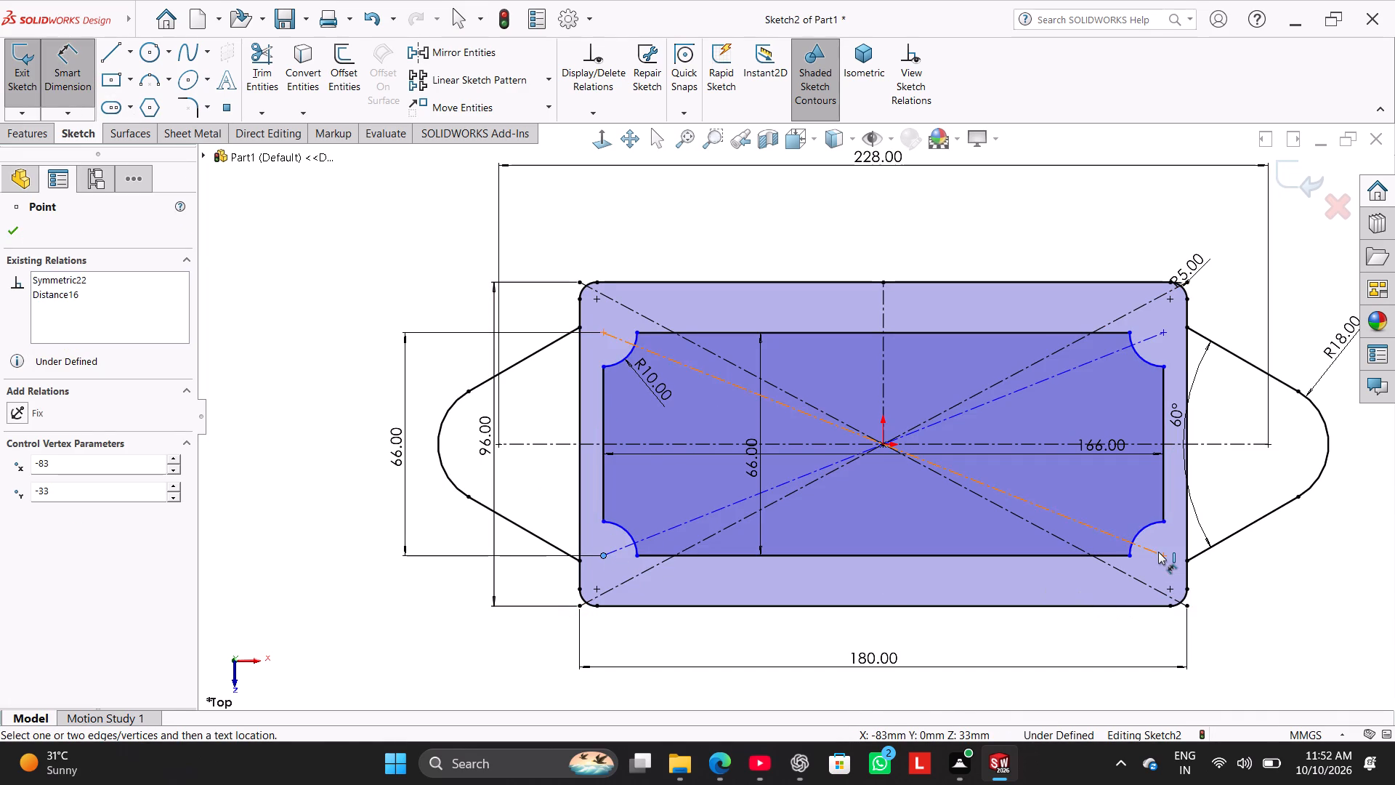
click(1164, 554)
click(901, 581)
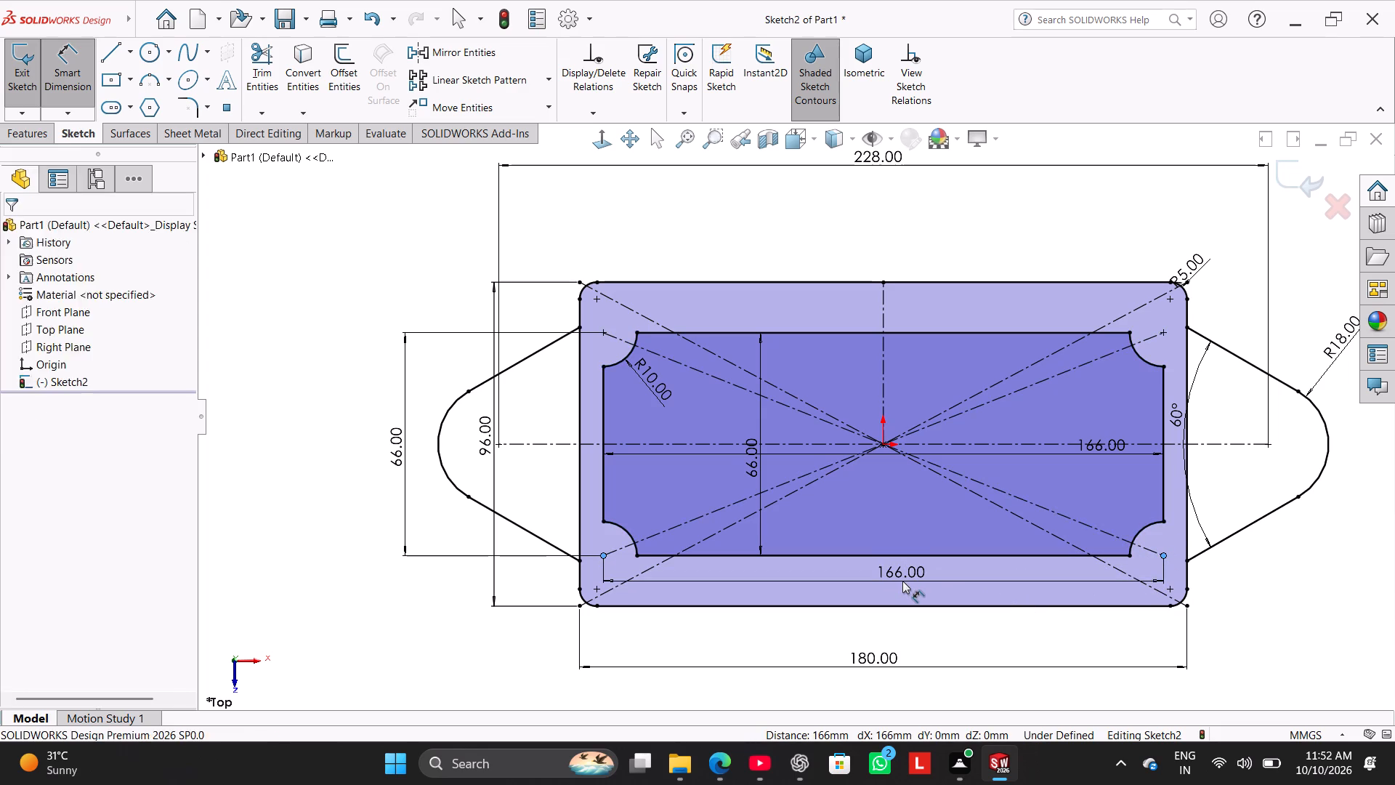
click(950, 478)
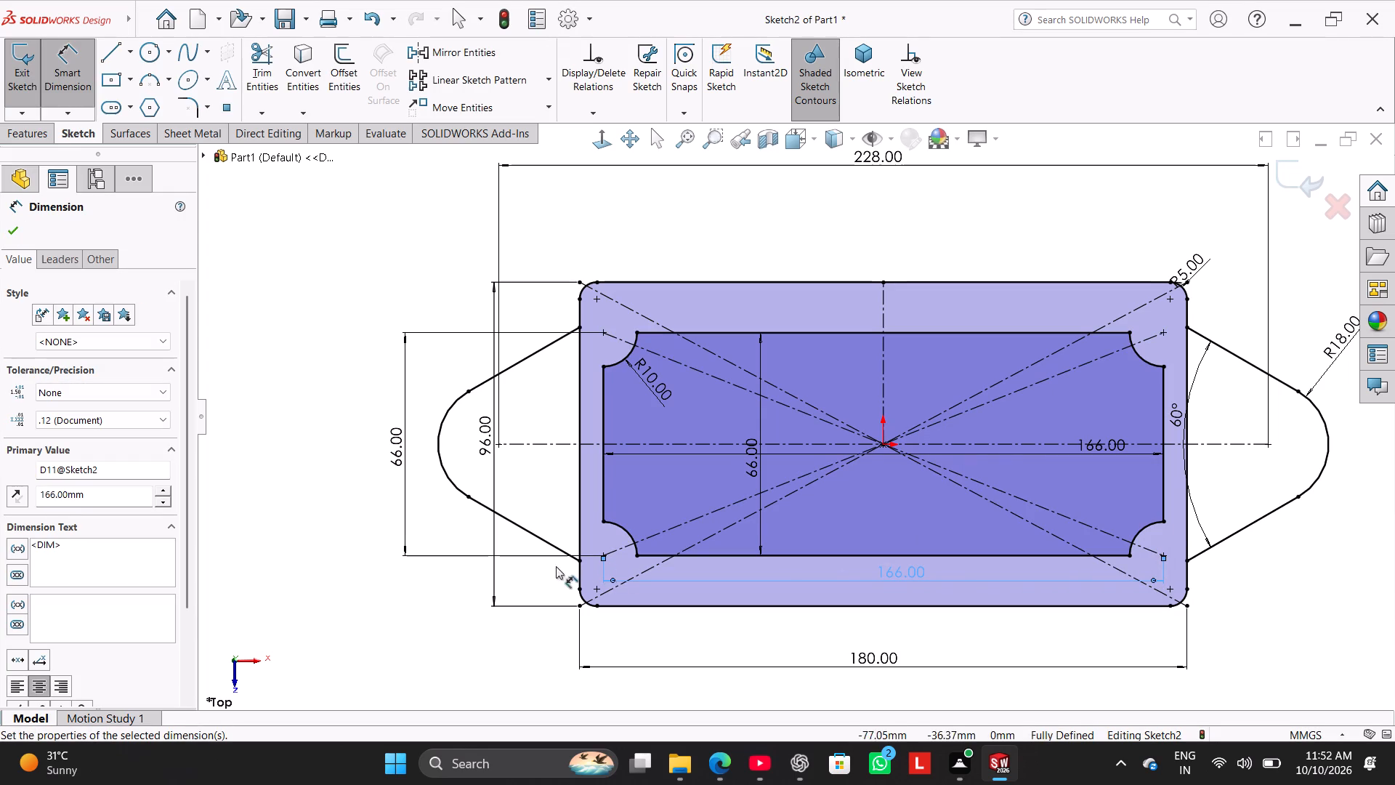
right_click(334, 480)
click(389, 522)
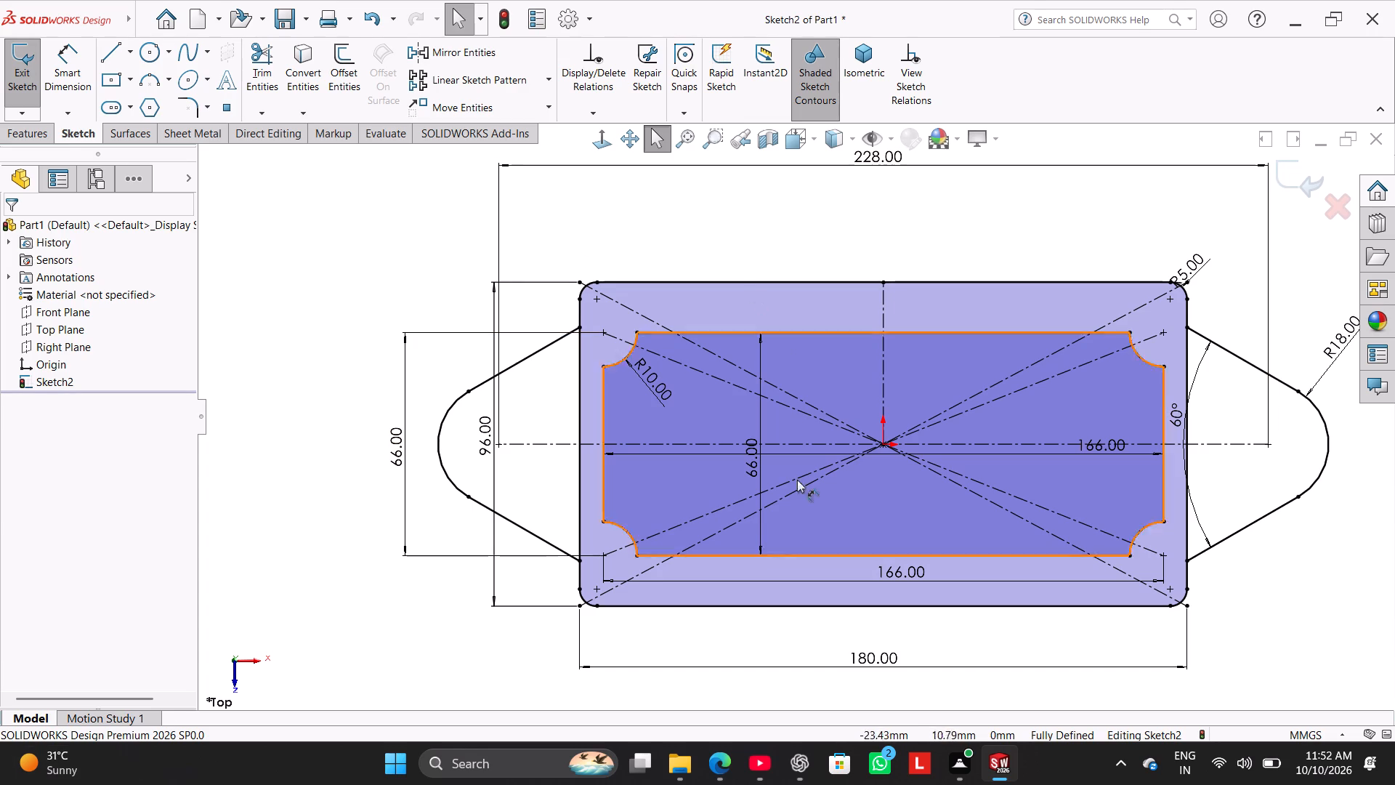
Delete the horizontal dimension between the lower corner arc centers and the vertical dimension between the left corner arc centers.
right_click(891, 559)
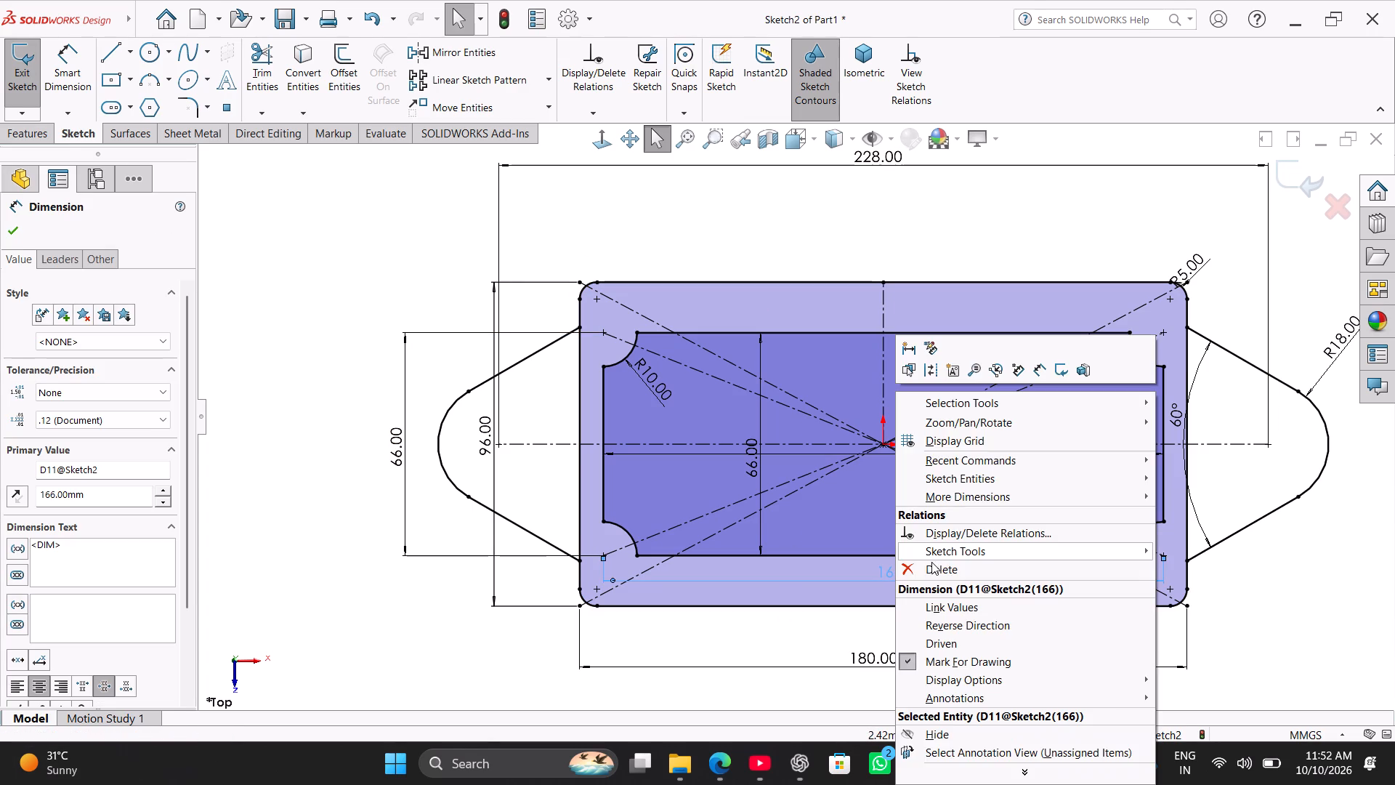
click(933, 562)
right_click(395, 438)
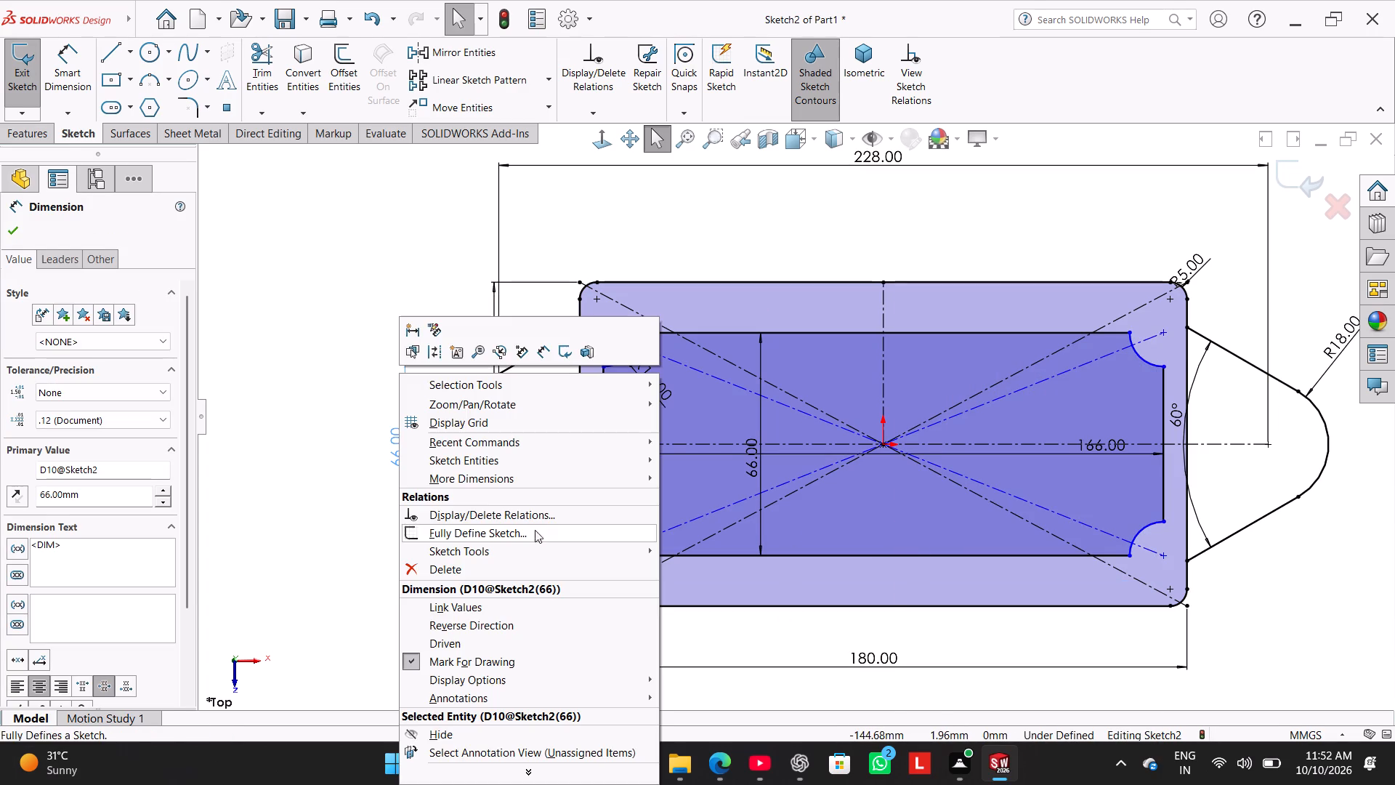
click(538, 570)
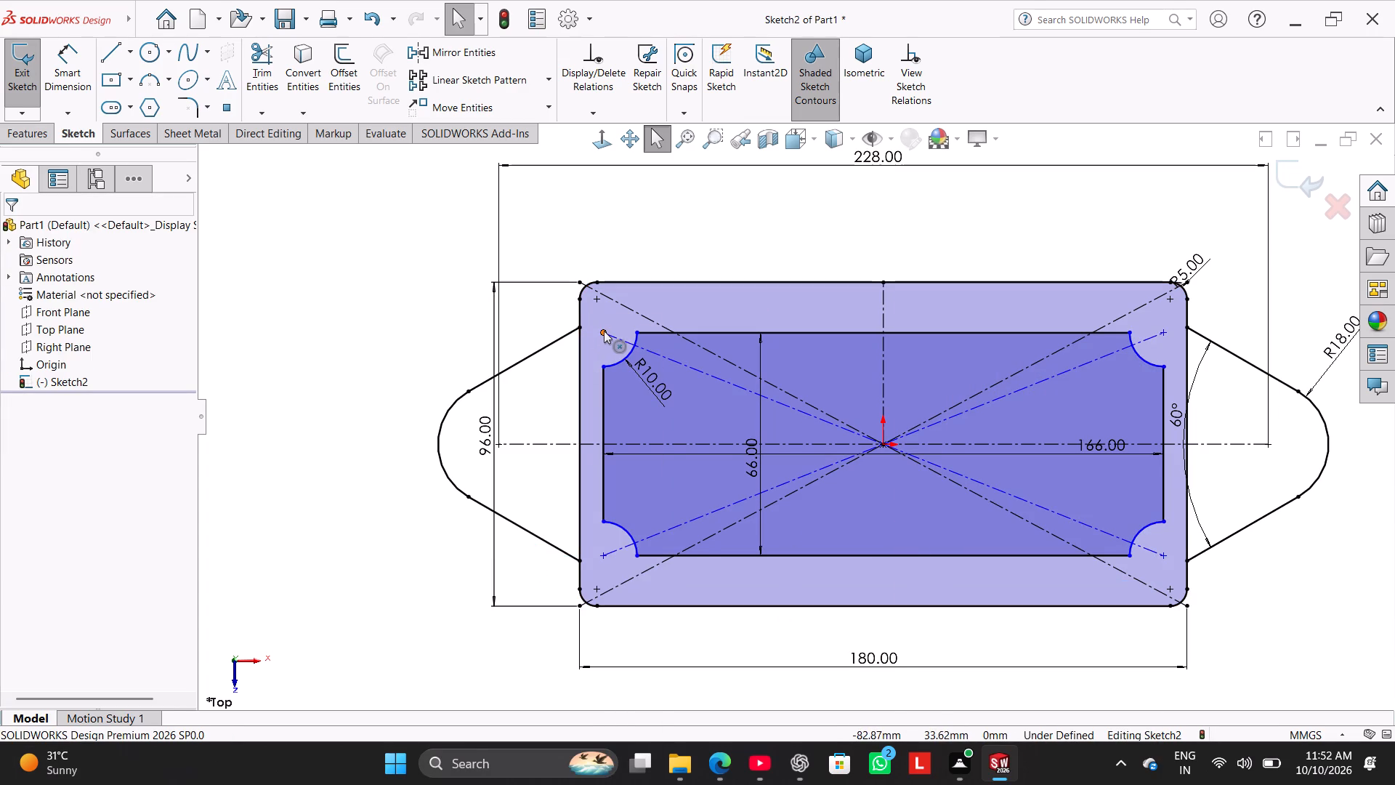
Make the upper-left corner arc's center coincident with the inner rectangle's top line.
ctrl+click(604, 331)
ctrl+click(649, 335)
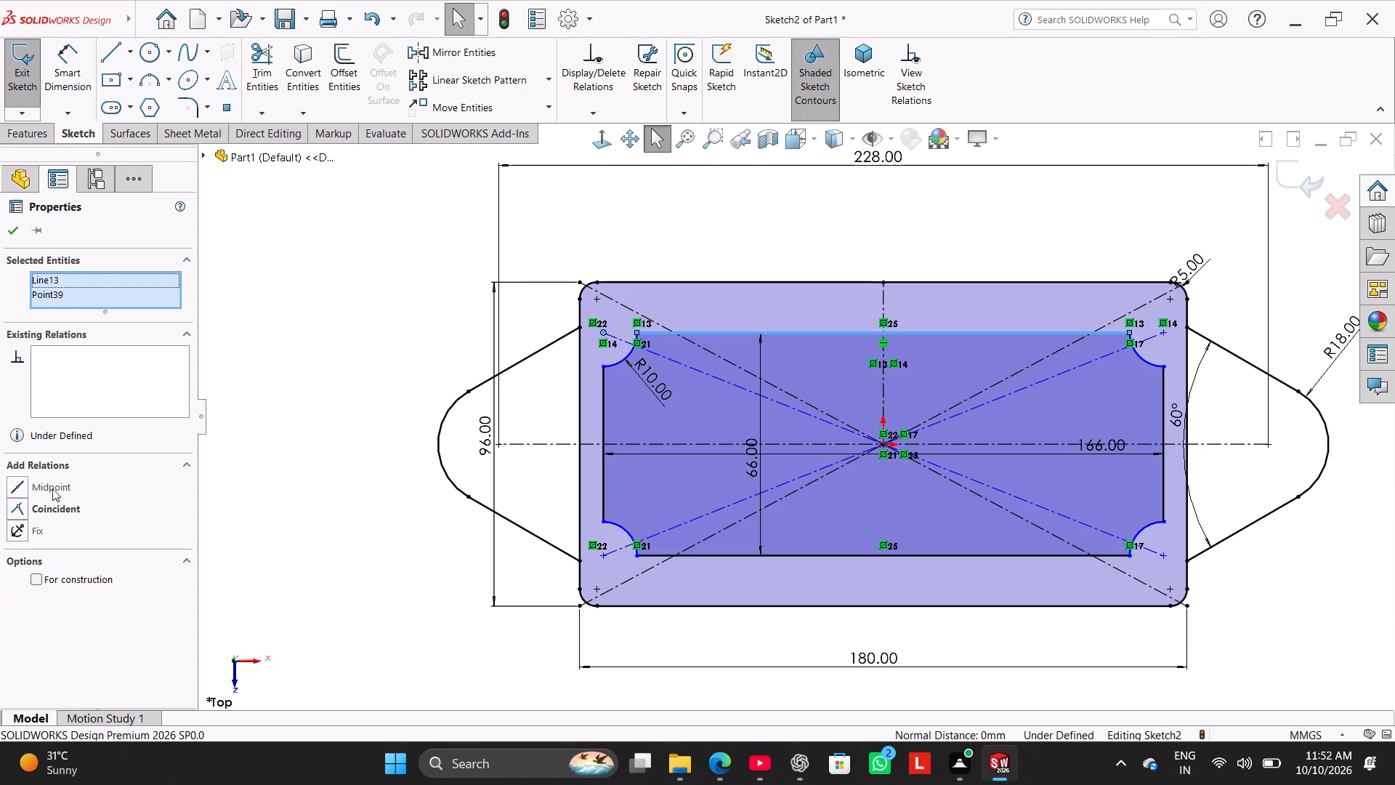
click(51, 510)
click(340, 414)
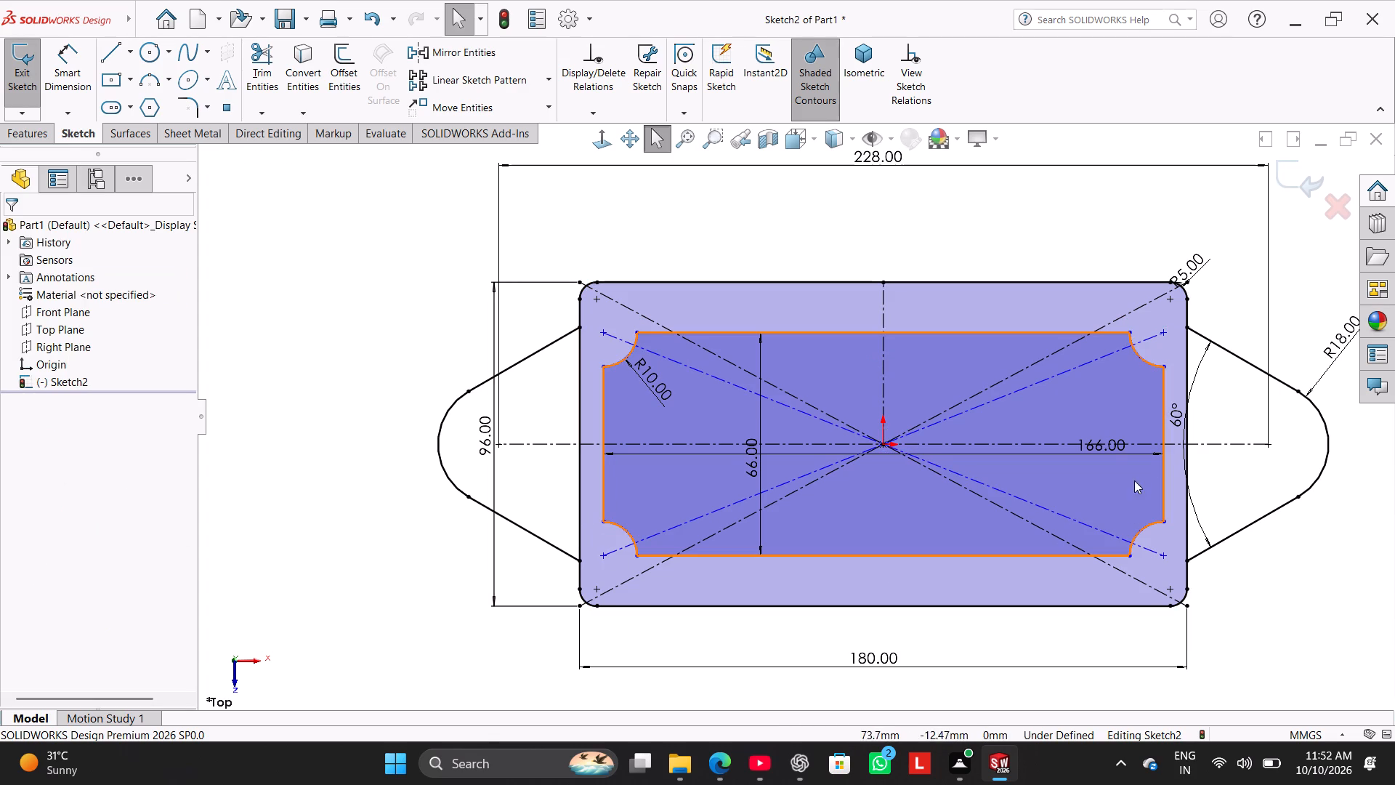
Make the lower-right corner arc's center coincident with the inner rectangle's right vertical line.
ctrl+click(1167, 555)
ctrl+click(1167, 504)
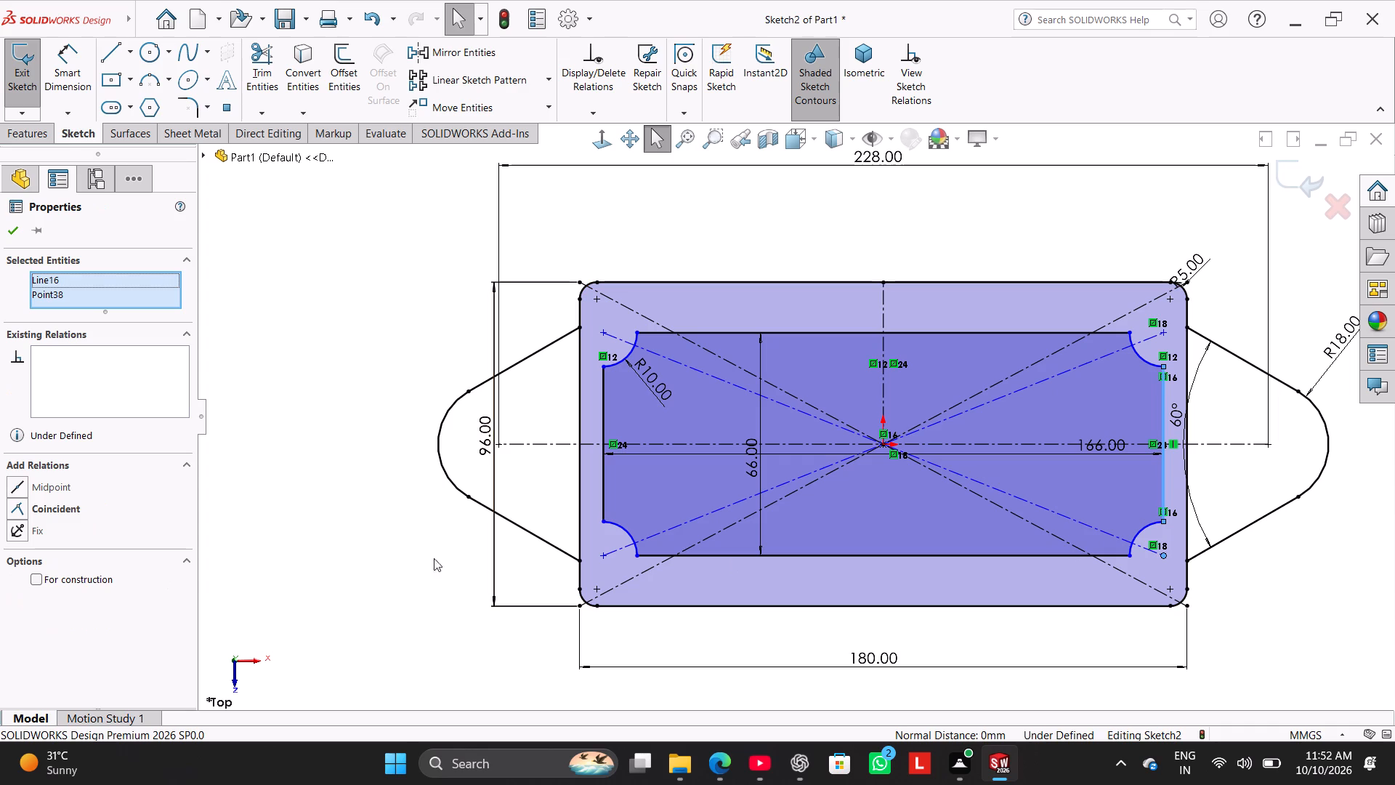
click(70, 506)
click(362, 454)
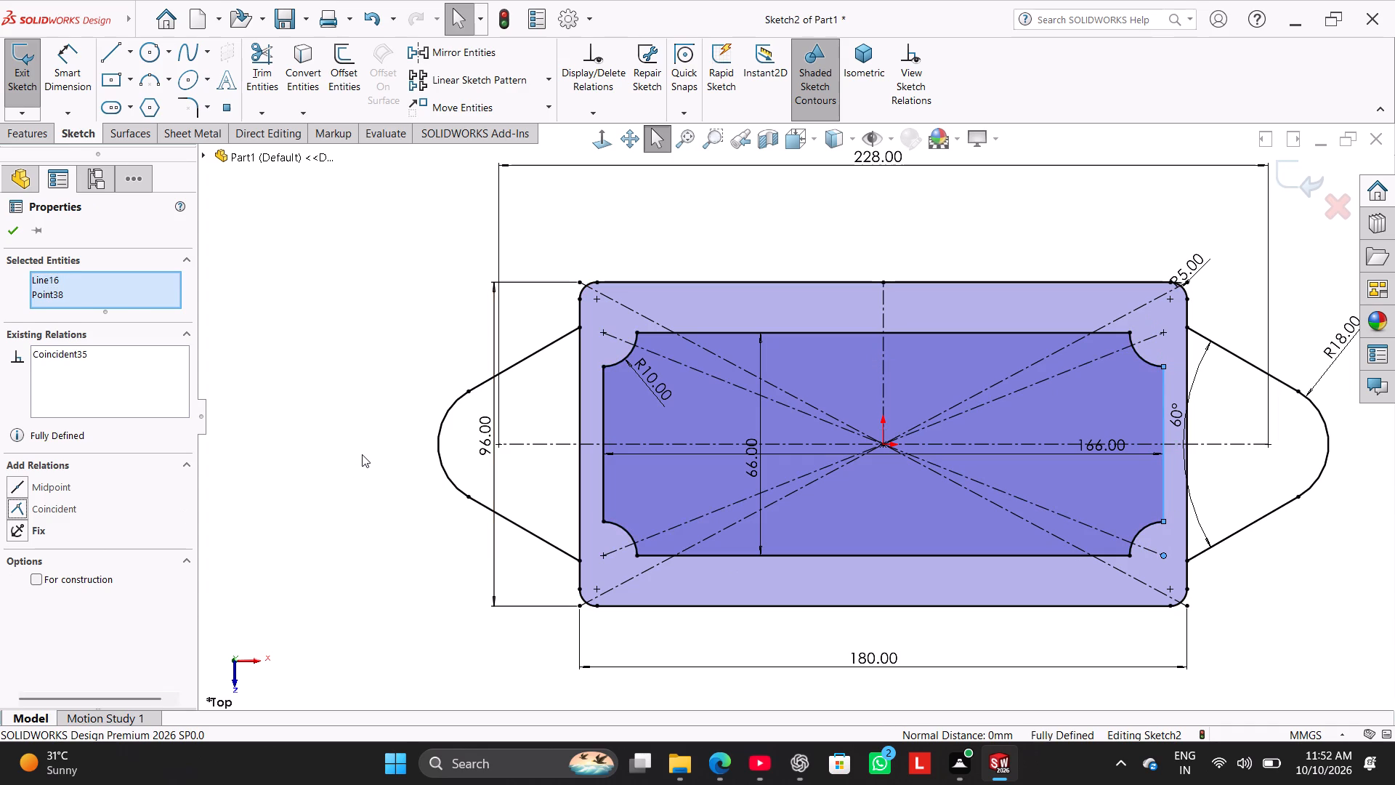
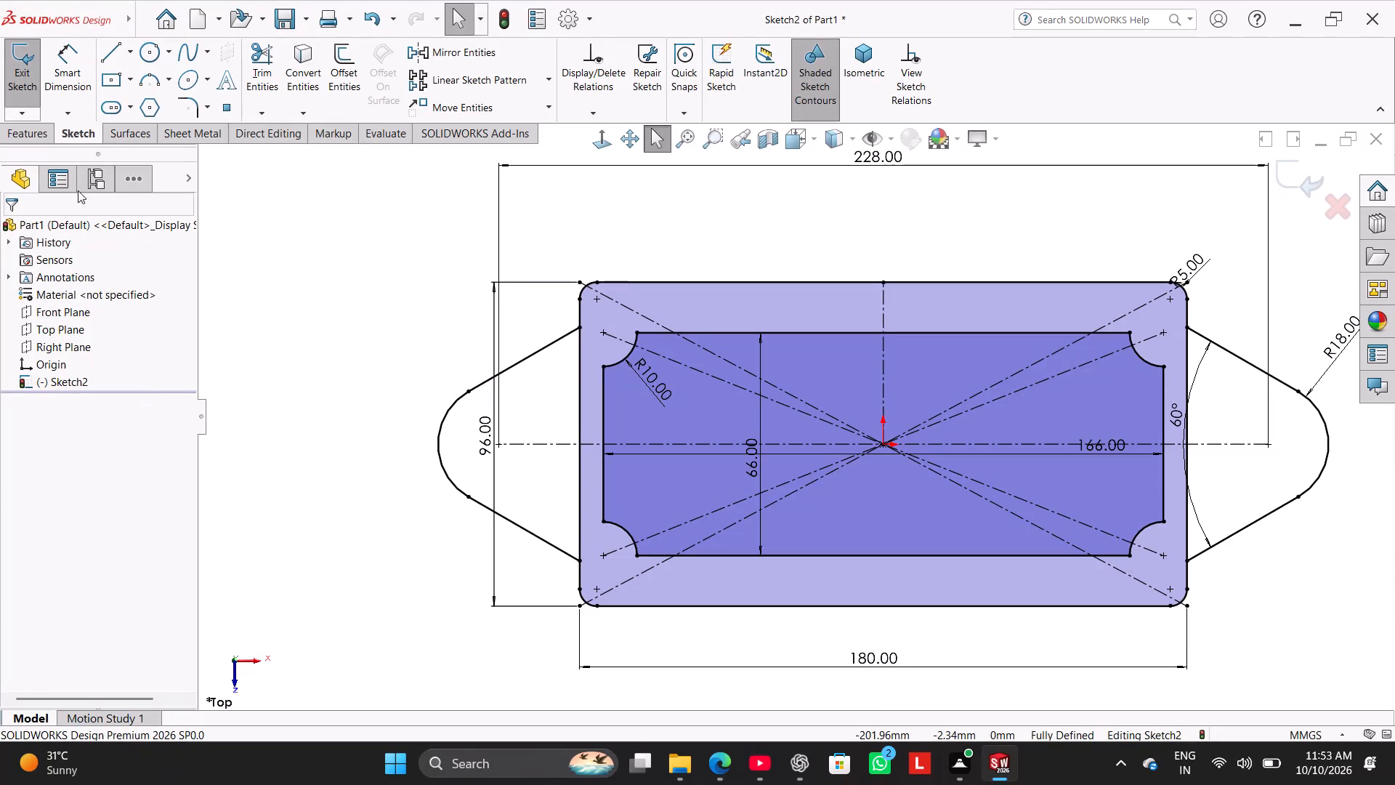
Extrude the frame region between the outer rounded rectangle and the notched opening with a Blind depth of 102 mm.
click(36, 142)
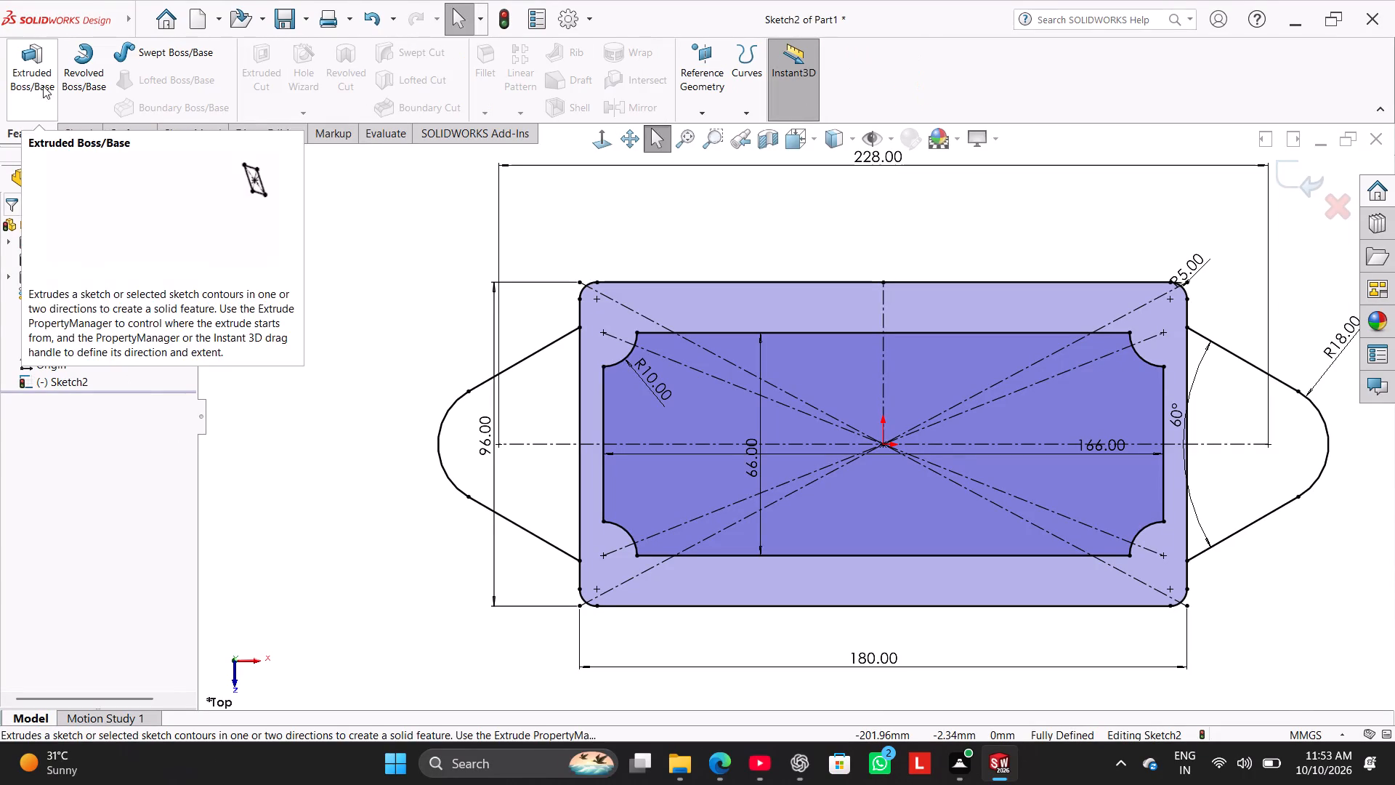
click(40, 76)
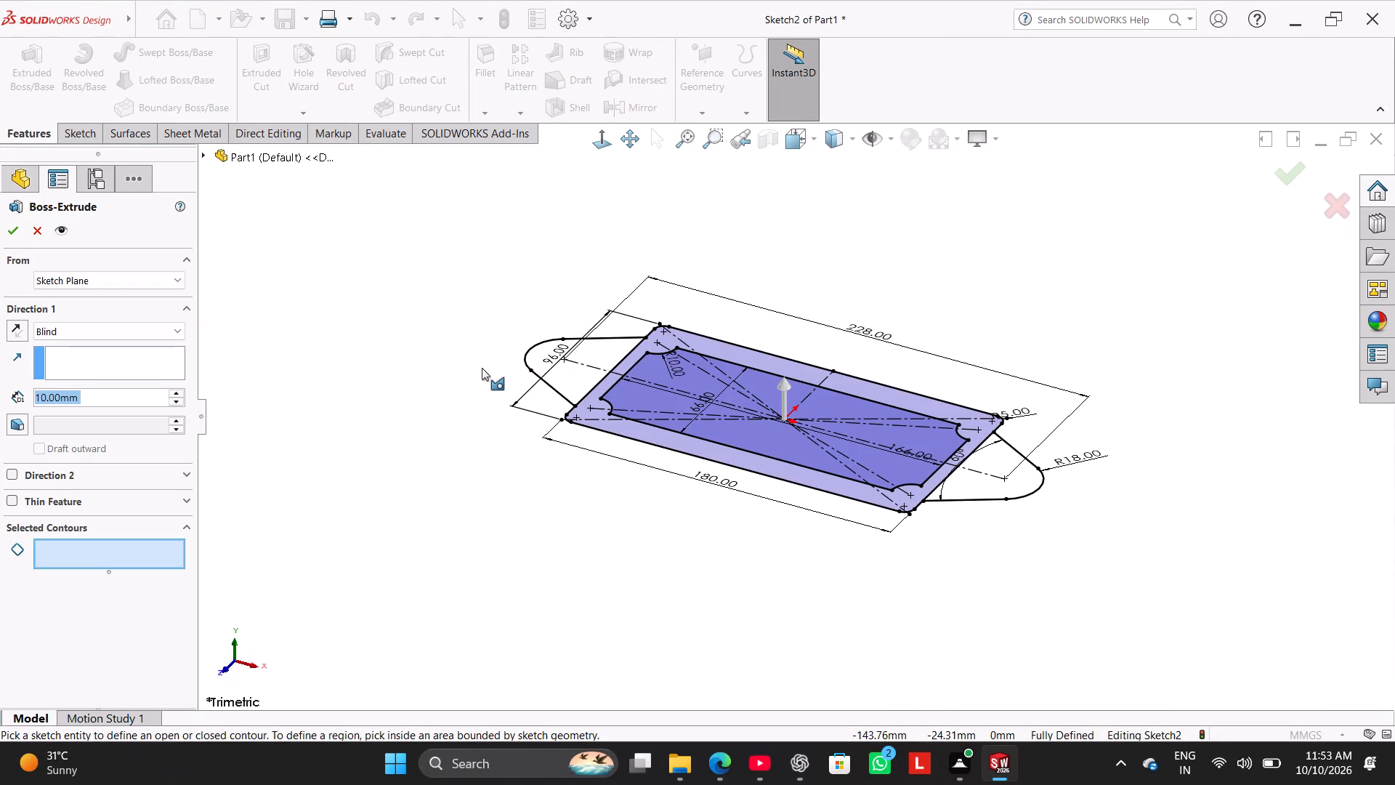
click(643, 435)
middle_drag(479, 484, 527, 364)
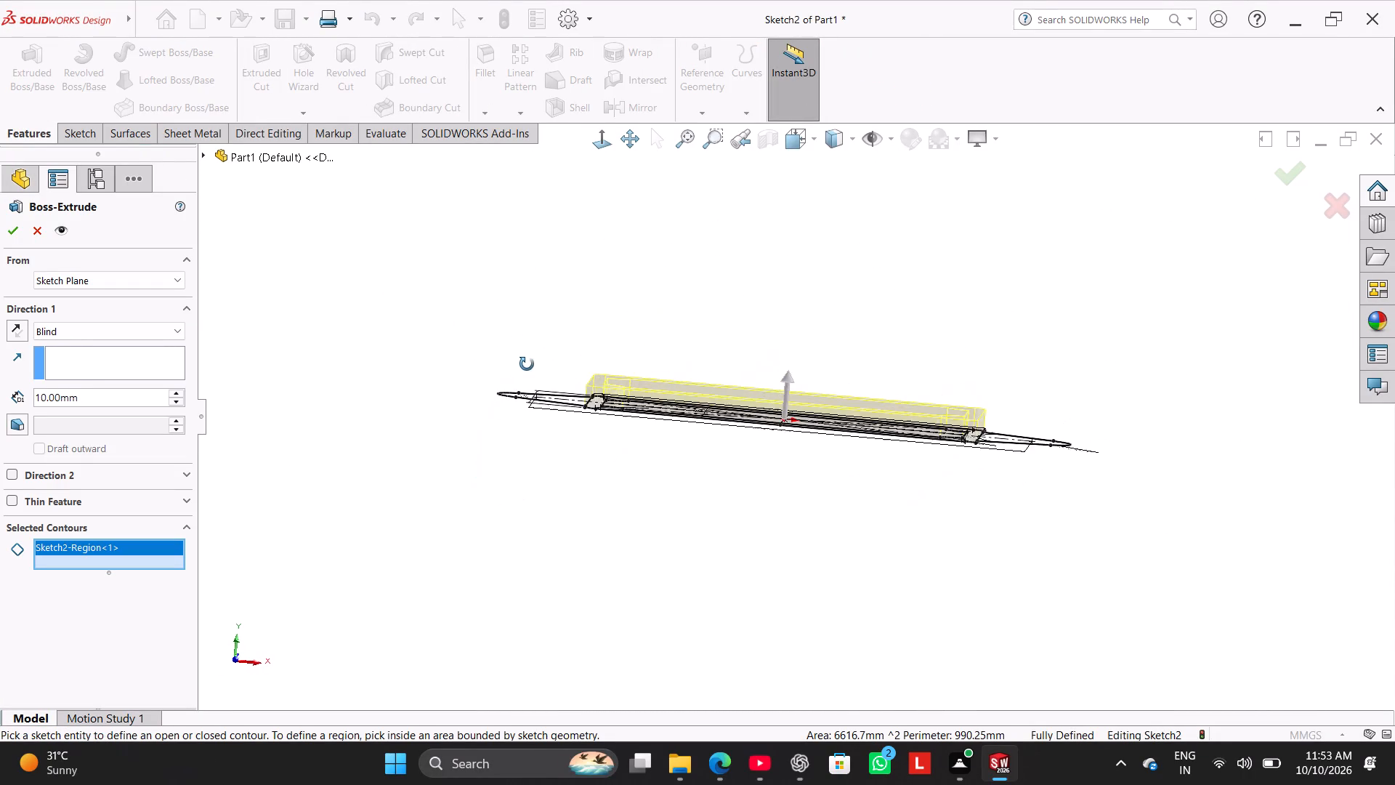
middle_drag(527, 364, 469, 449)
double_click(100, 392)
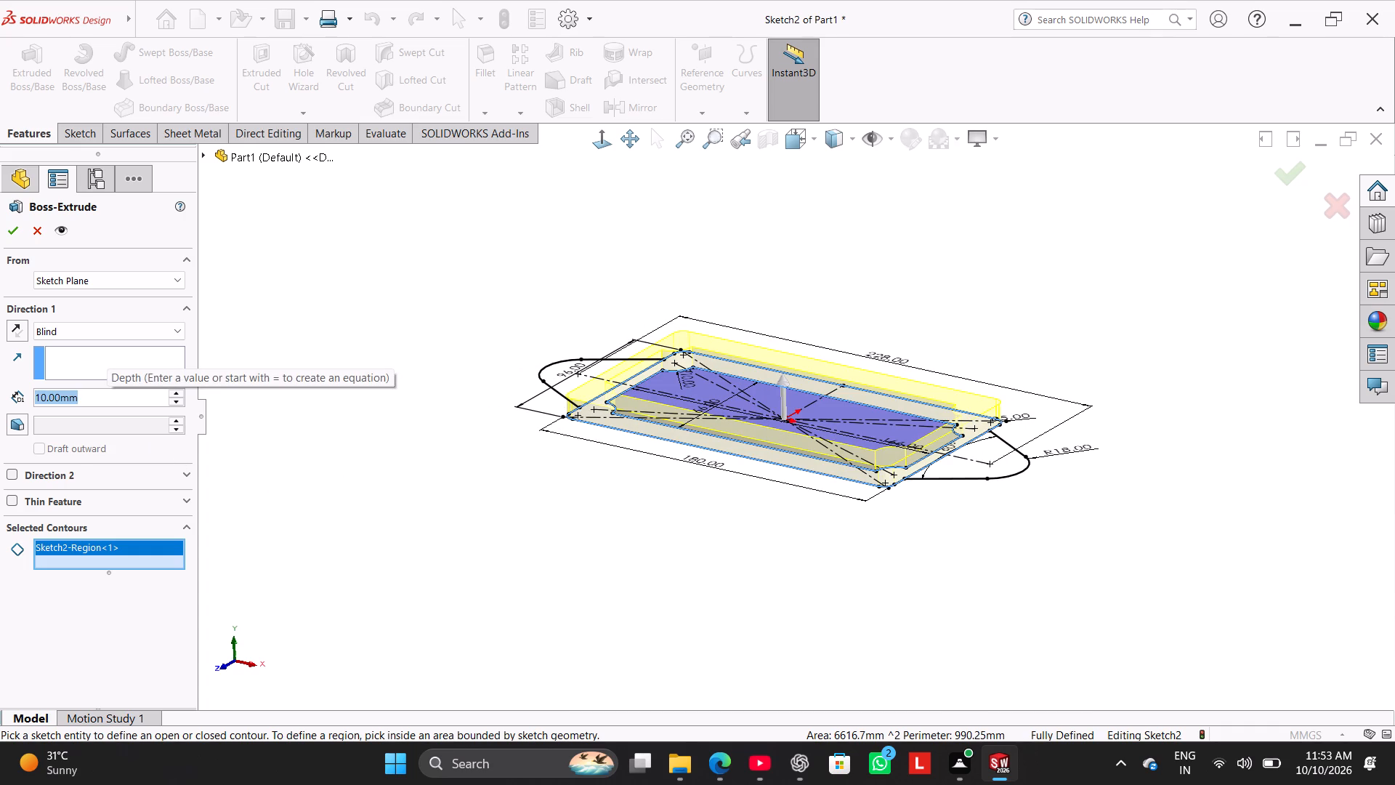
text(102)
key(Return)
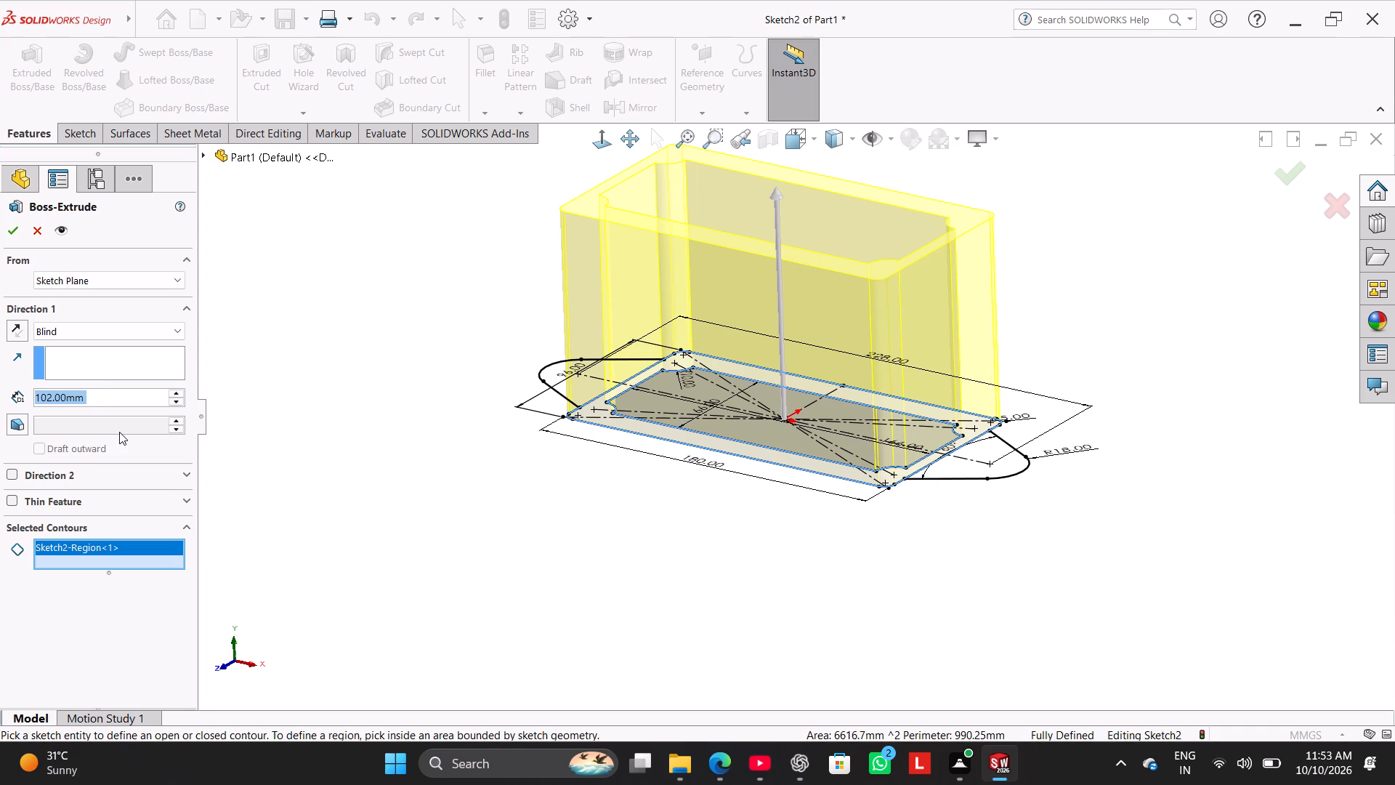
click(12, 230)
click(381, 350)
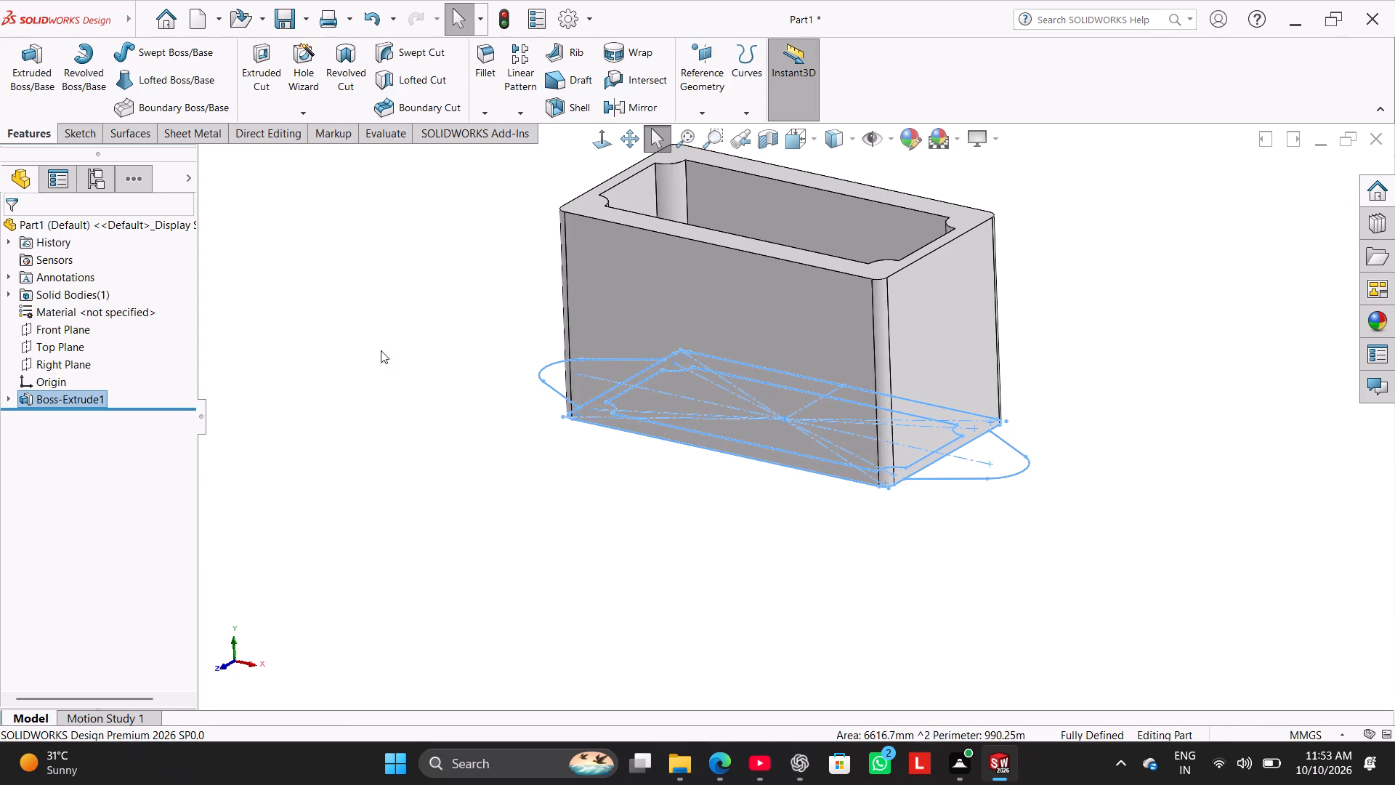
Edit the boss extrusion's sketch, adding a center rectangle from the origin to the sharp outer corner of the 180 x 96 mm outline.
middle_drag(441, 371, 442, 366)
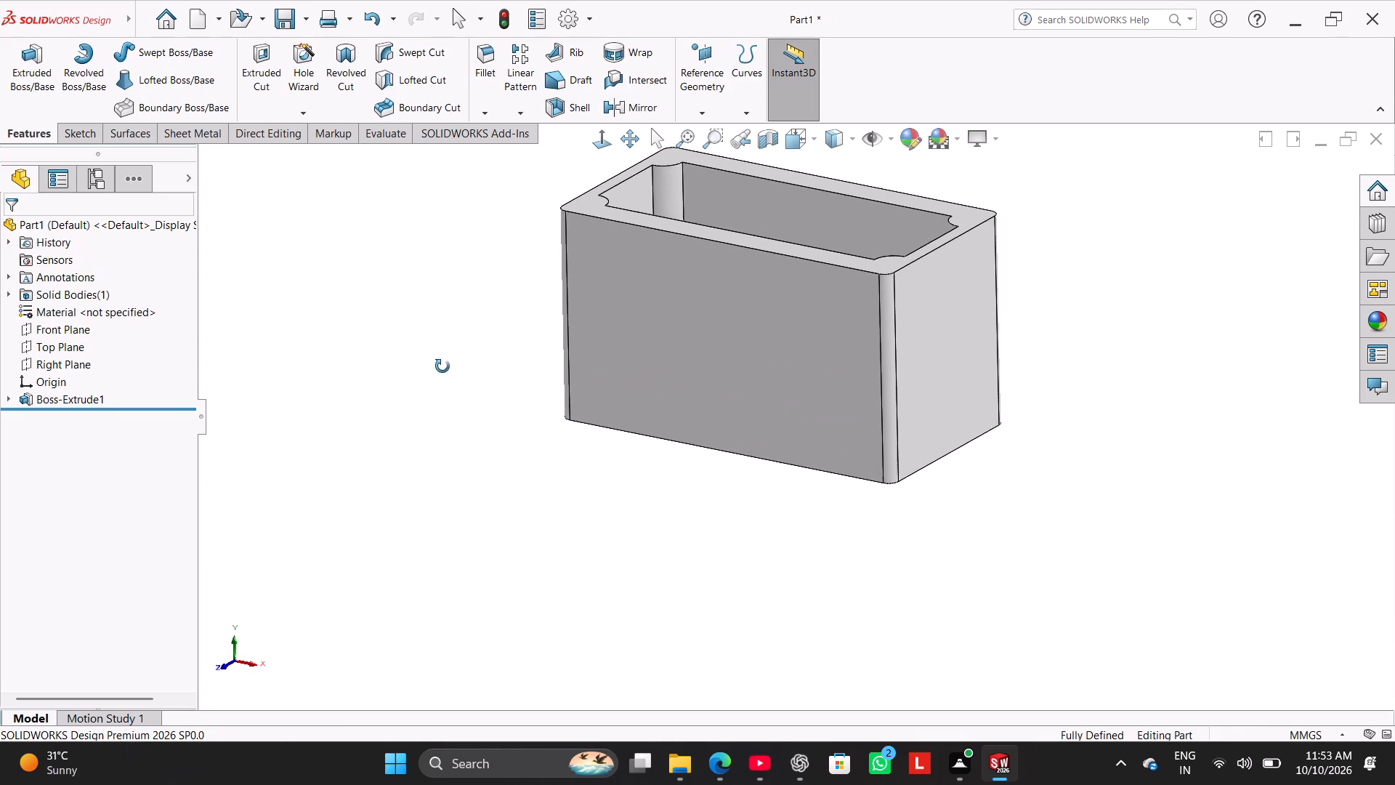
middle_drag(442, 366, 437, 363)
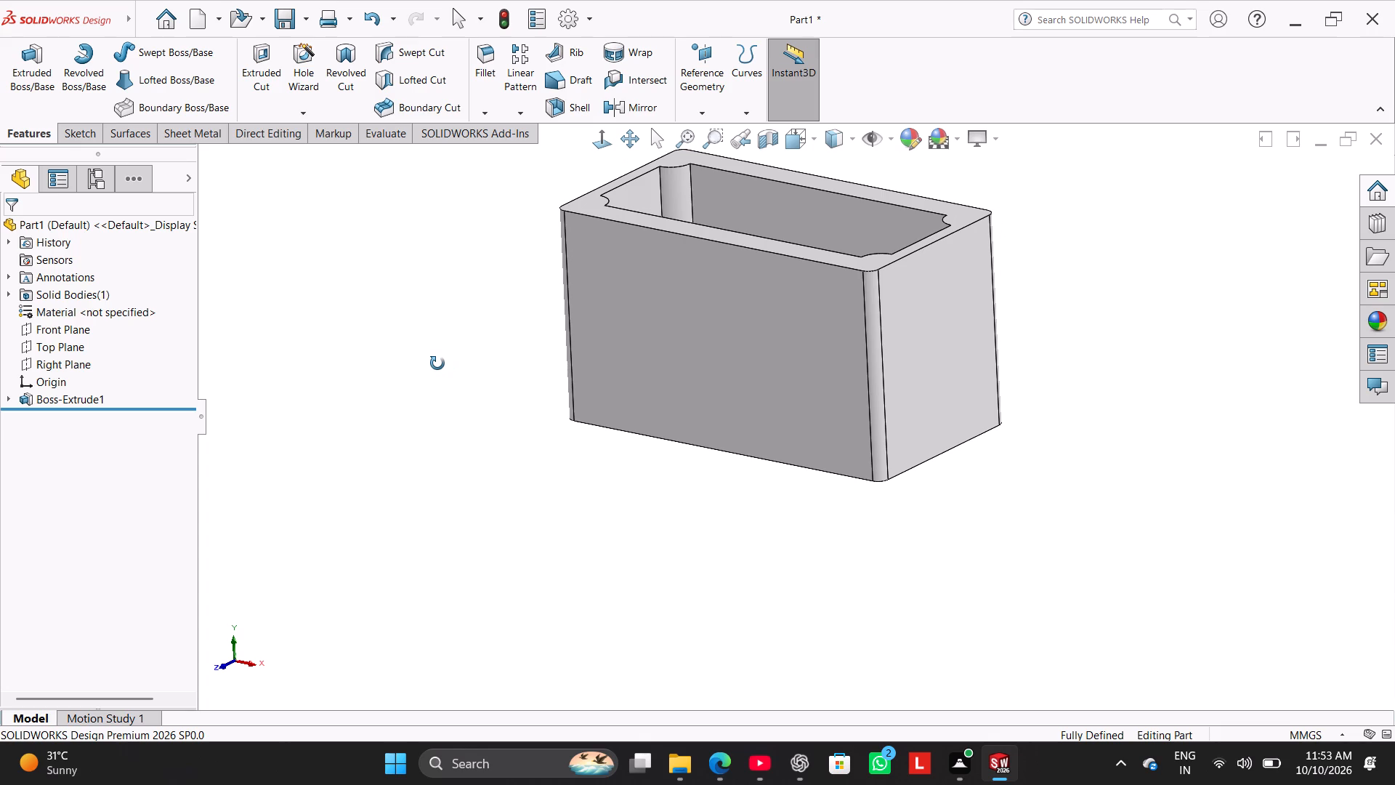
middle_drag(437, 363, 498, 438)
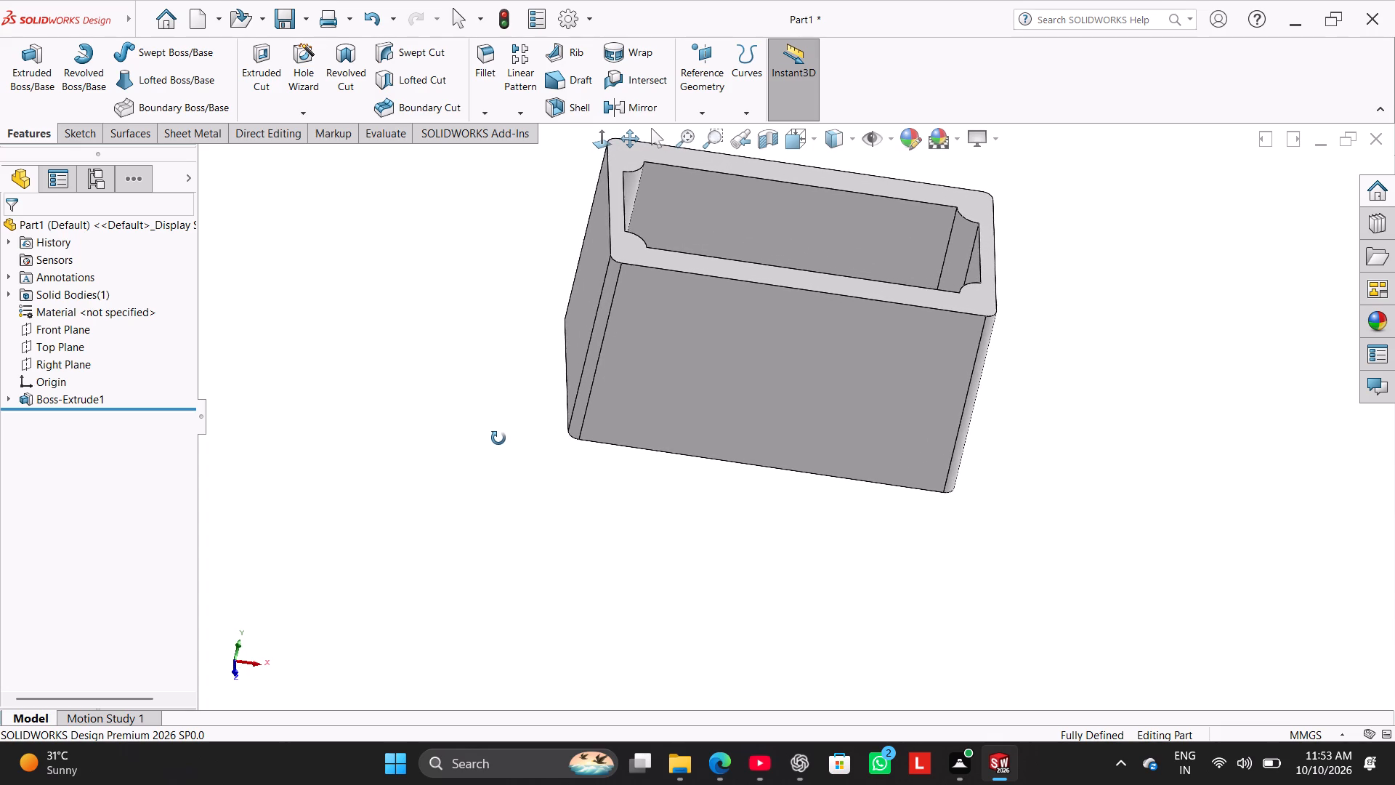
middle_drag(498, 438, 494, 439)
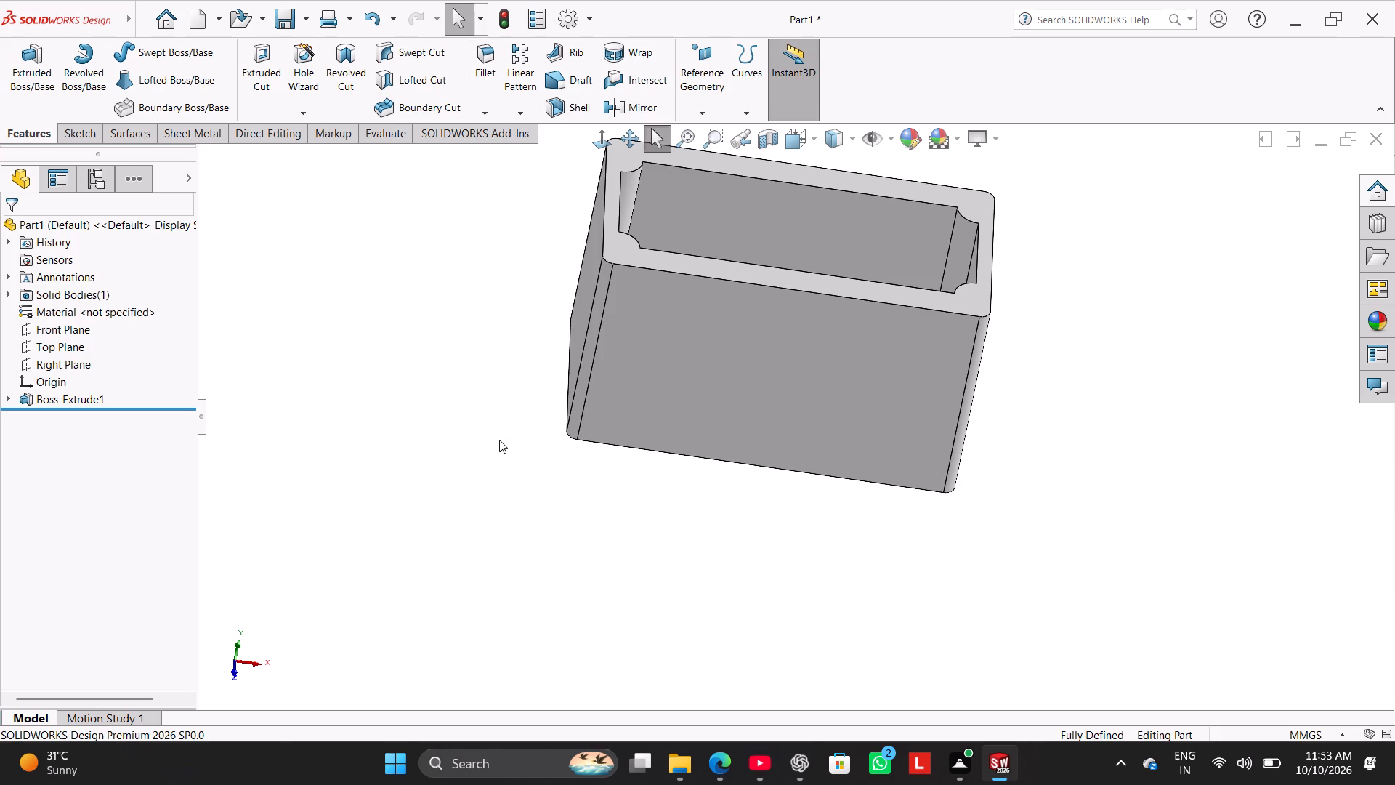
right_click(59, 398)
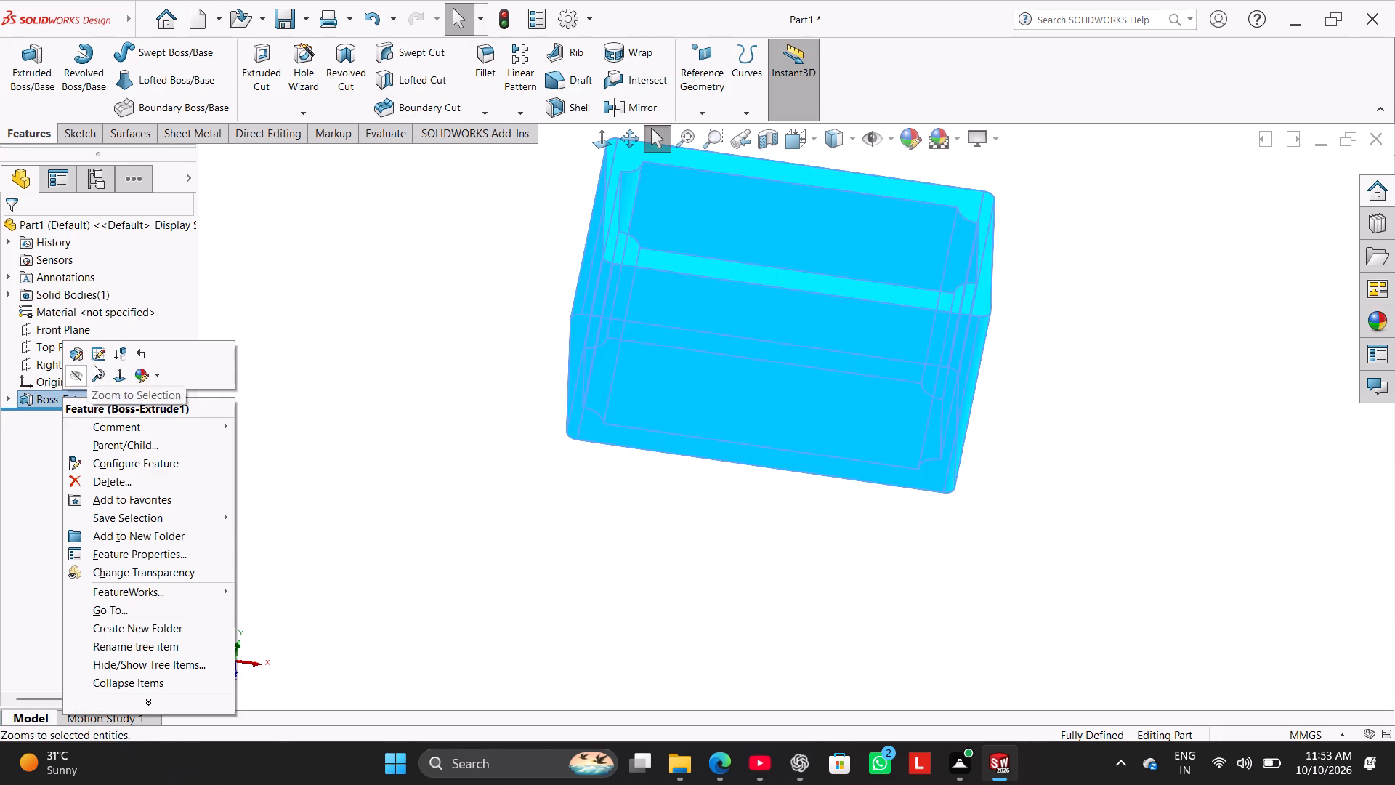
click(99, 356)
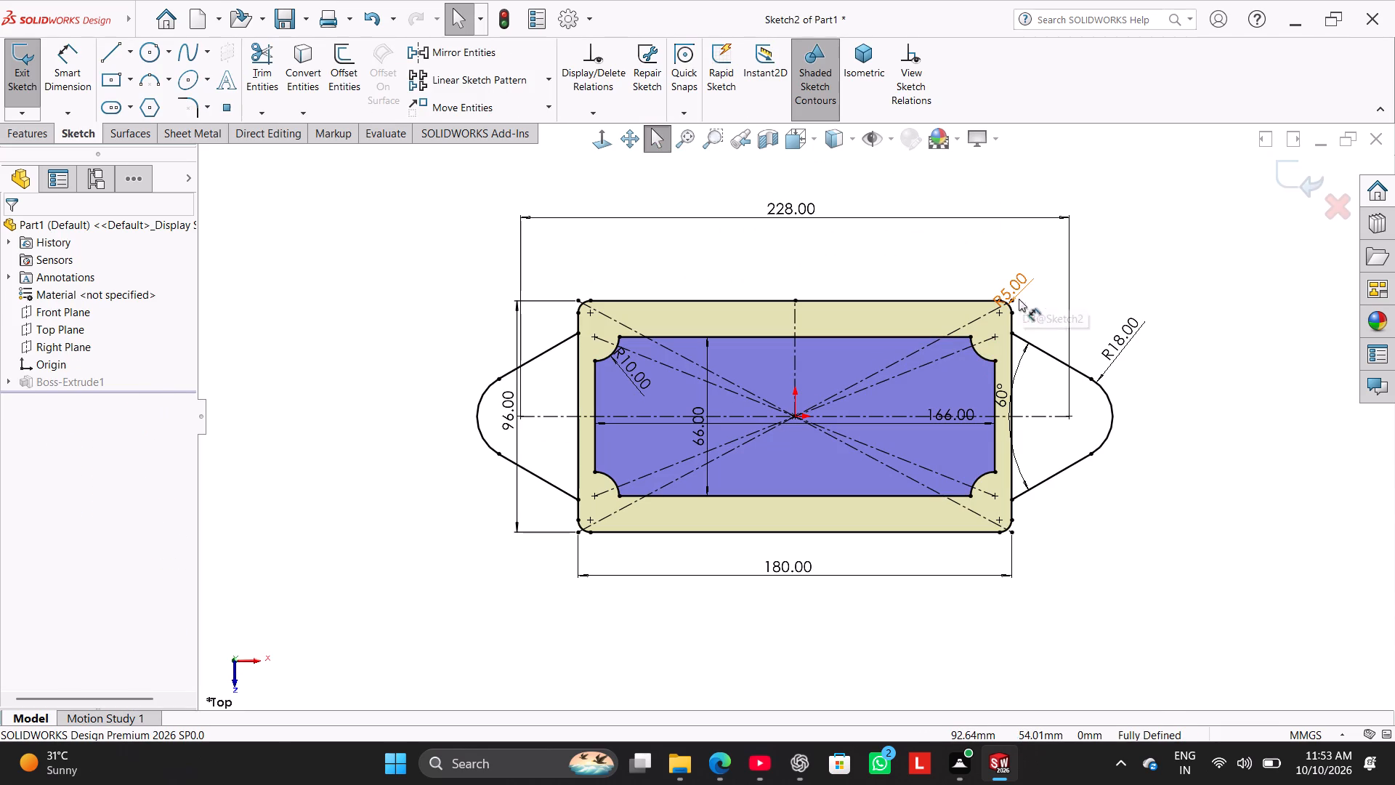
scroll(1016, 536, down, 5)
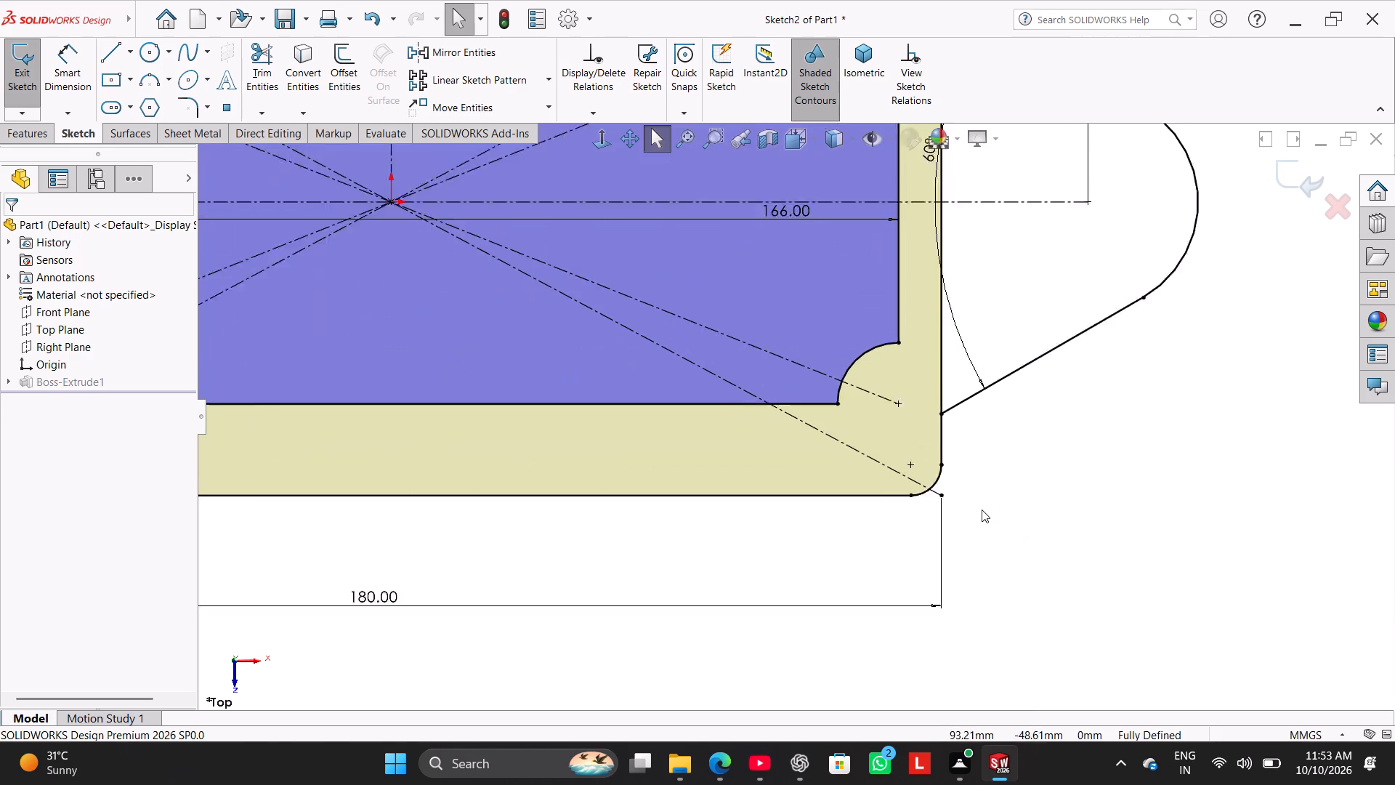
scroll(982, 510, down, 1)
scroll(844, 447, down, 2)
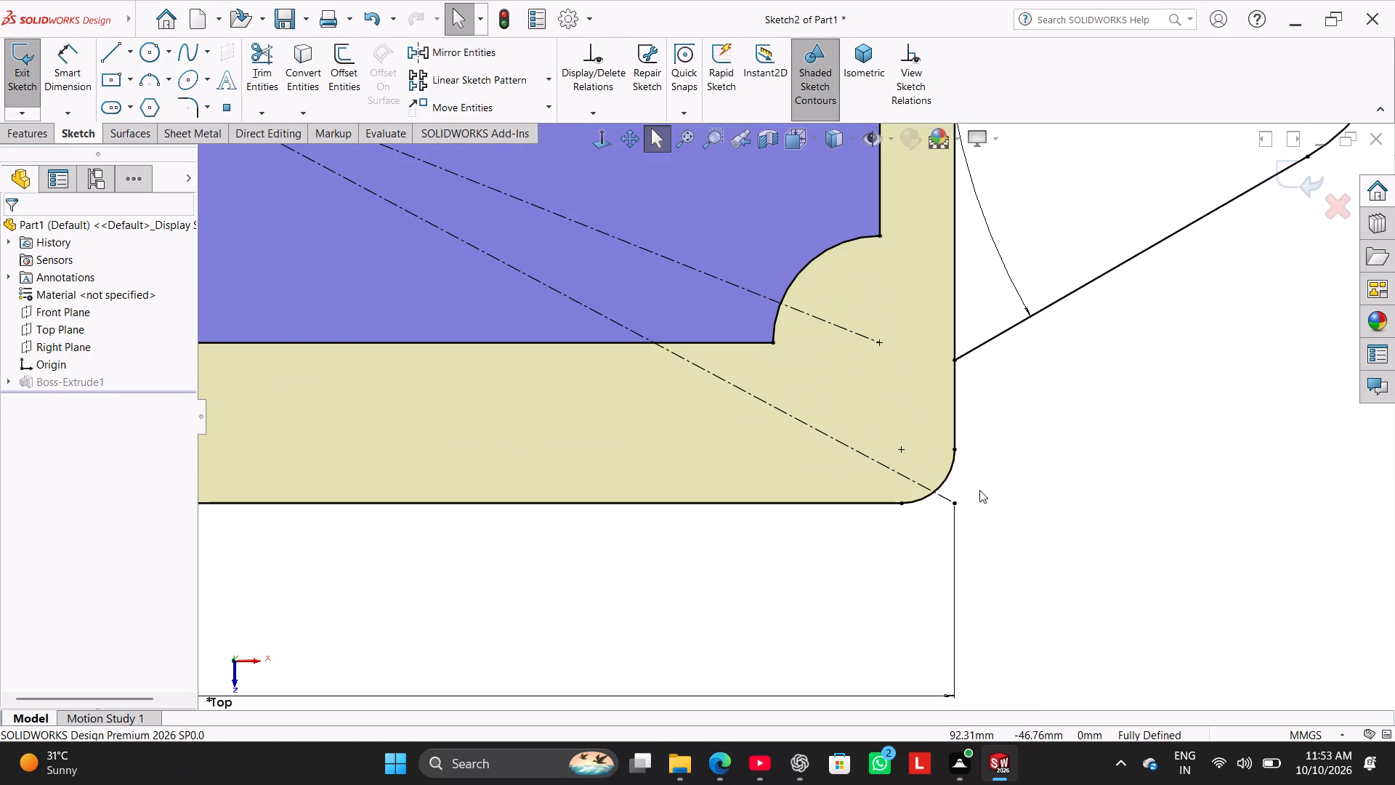
scroll(978, 487, up, 8)
scroll(828, 210, down, 3)
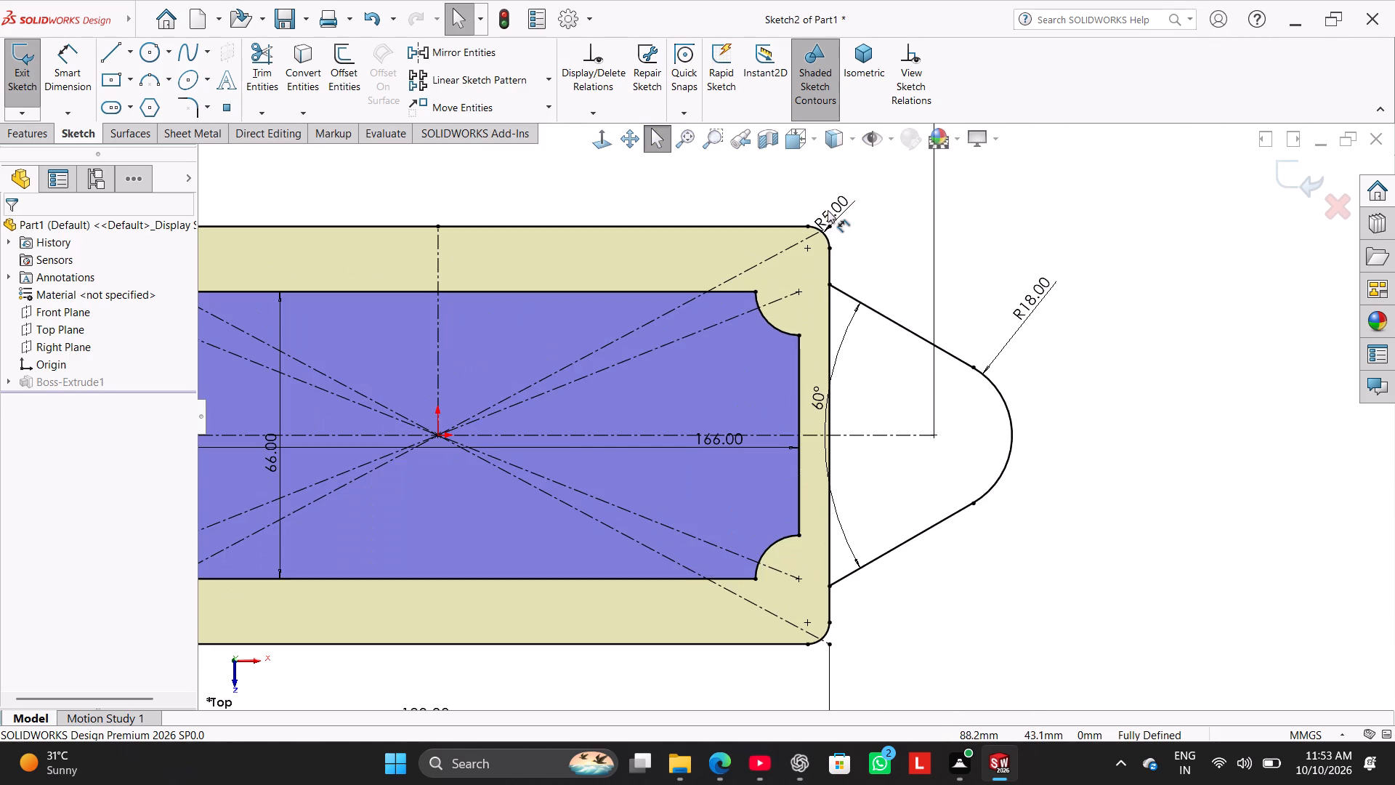
scroll(853, 251, up, 2)
right_click(823, 265)
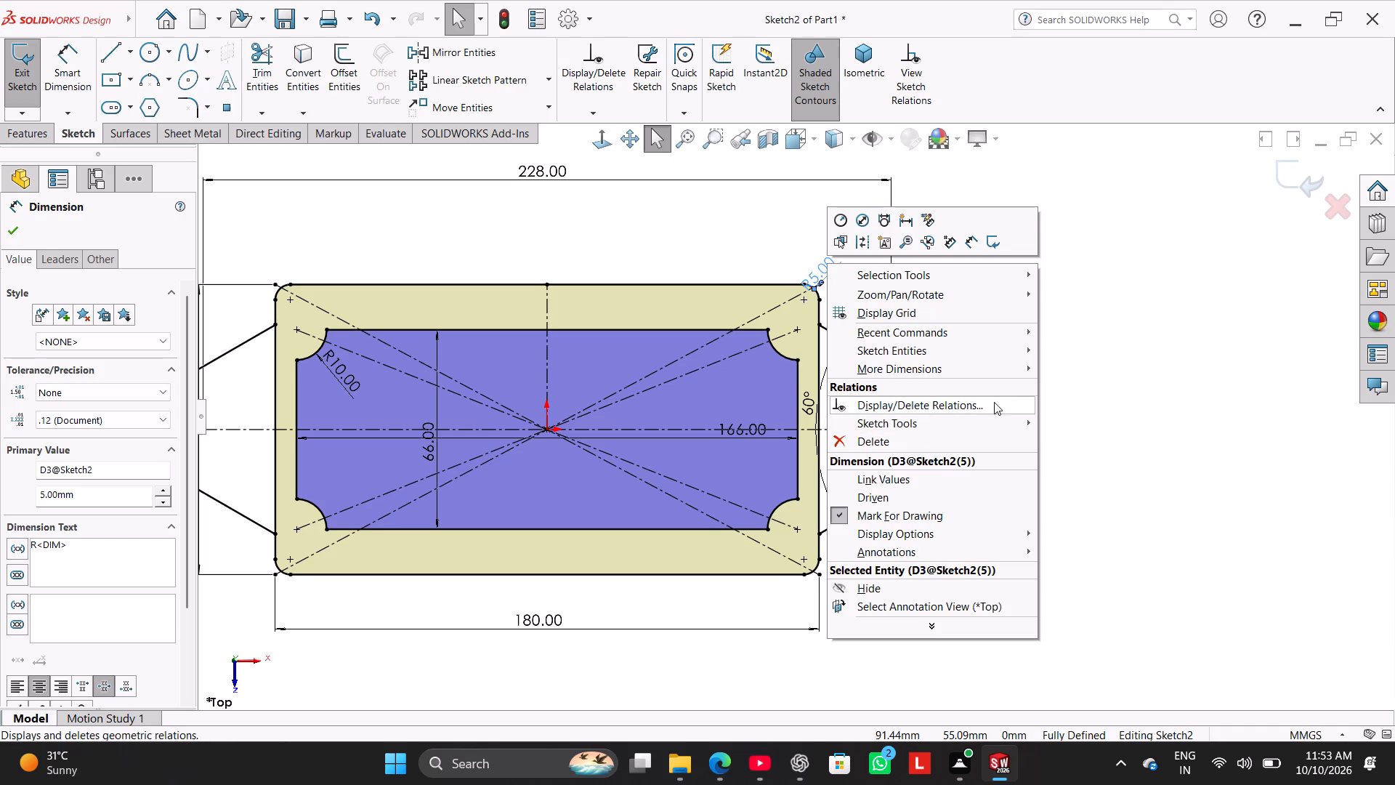
click(1172, 335)
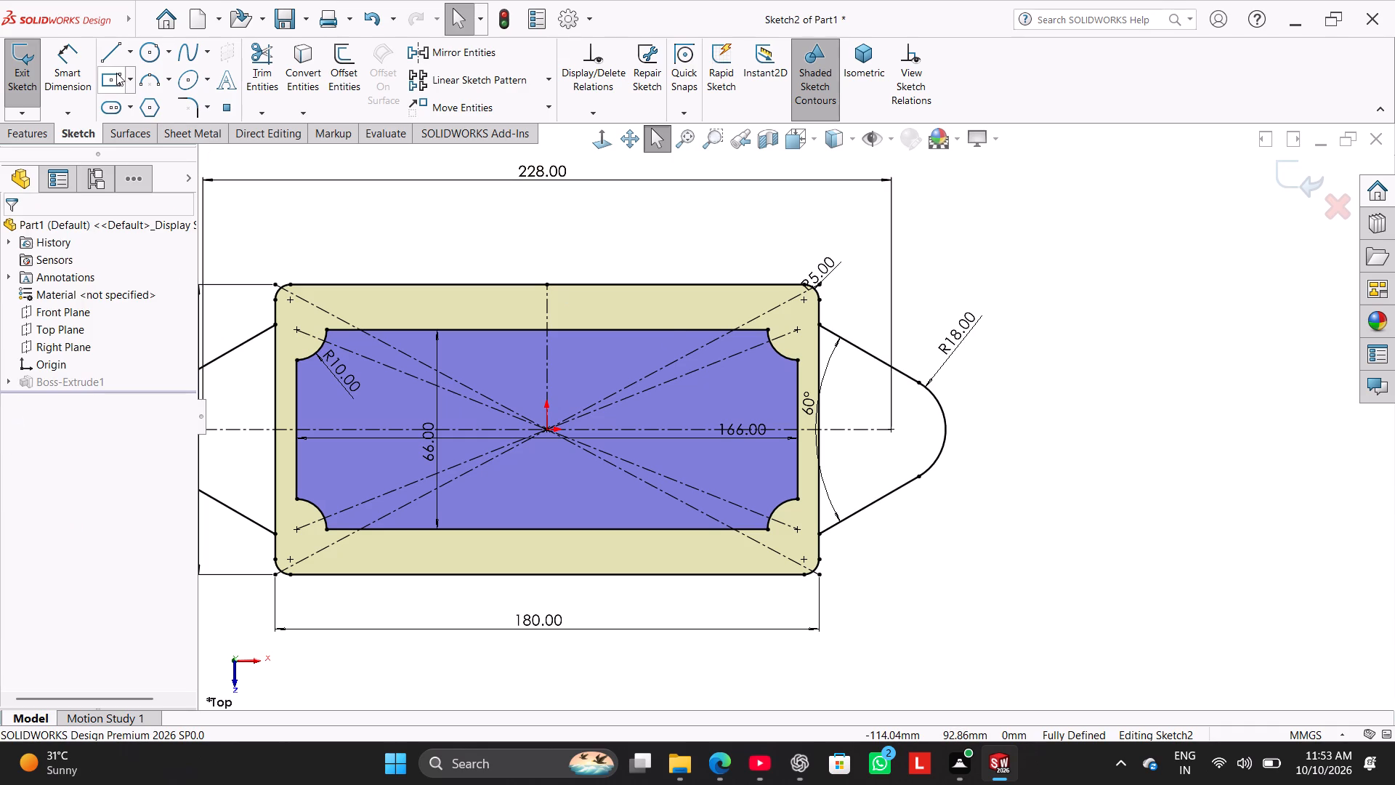
click(116, 84)
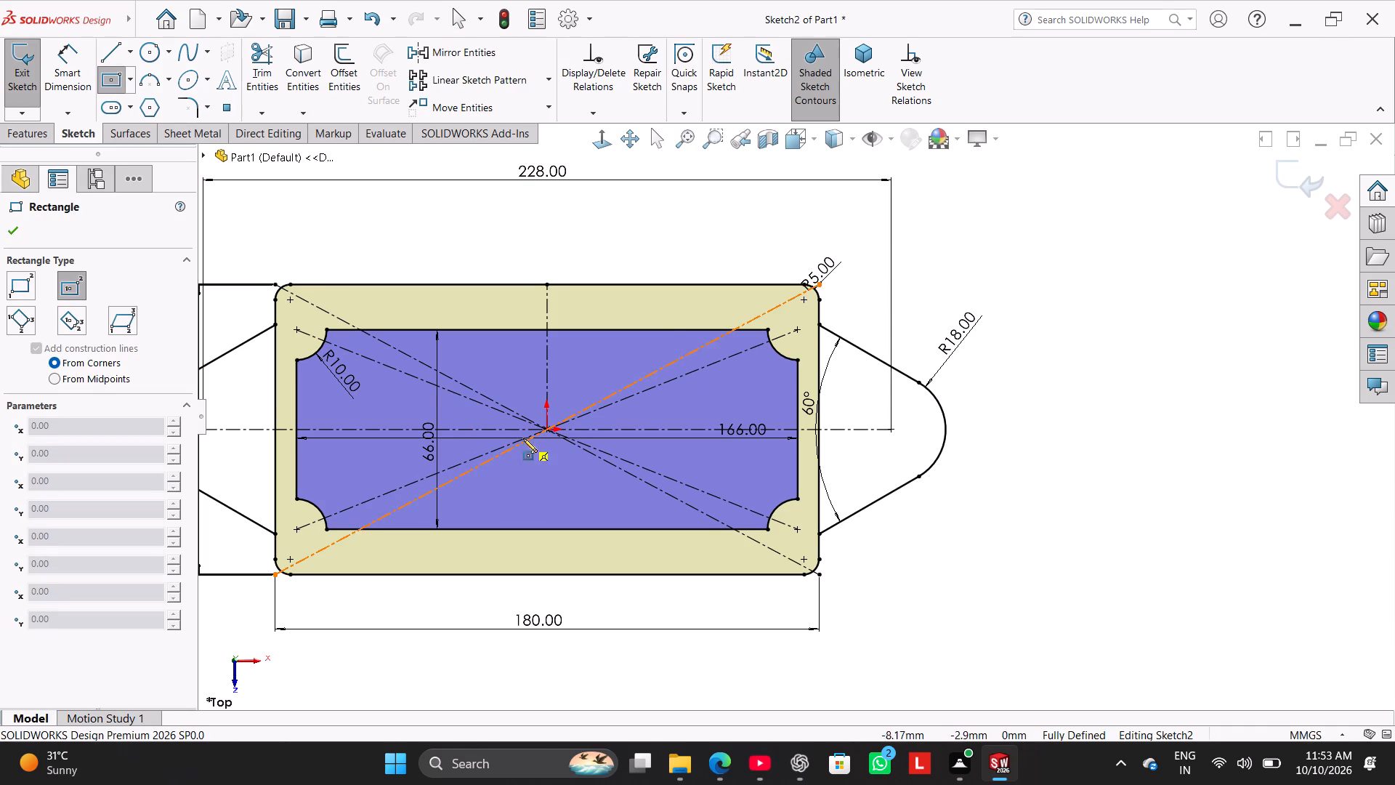
click(544, 430)
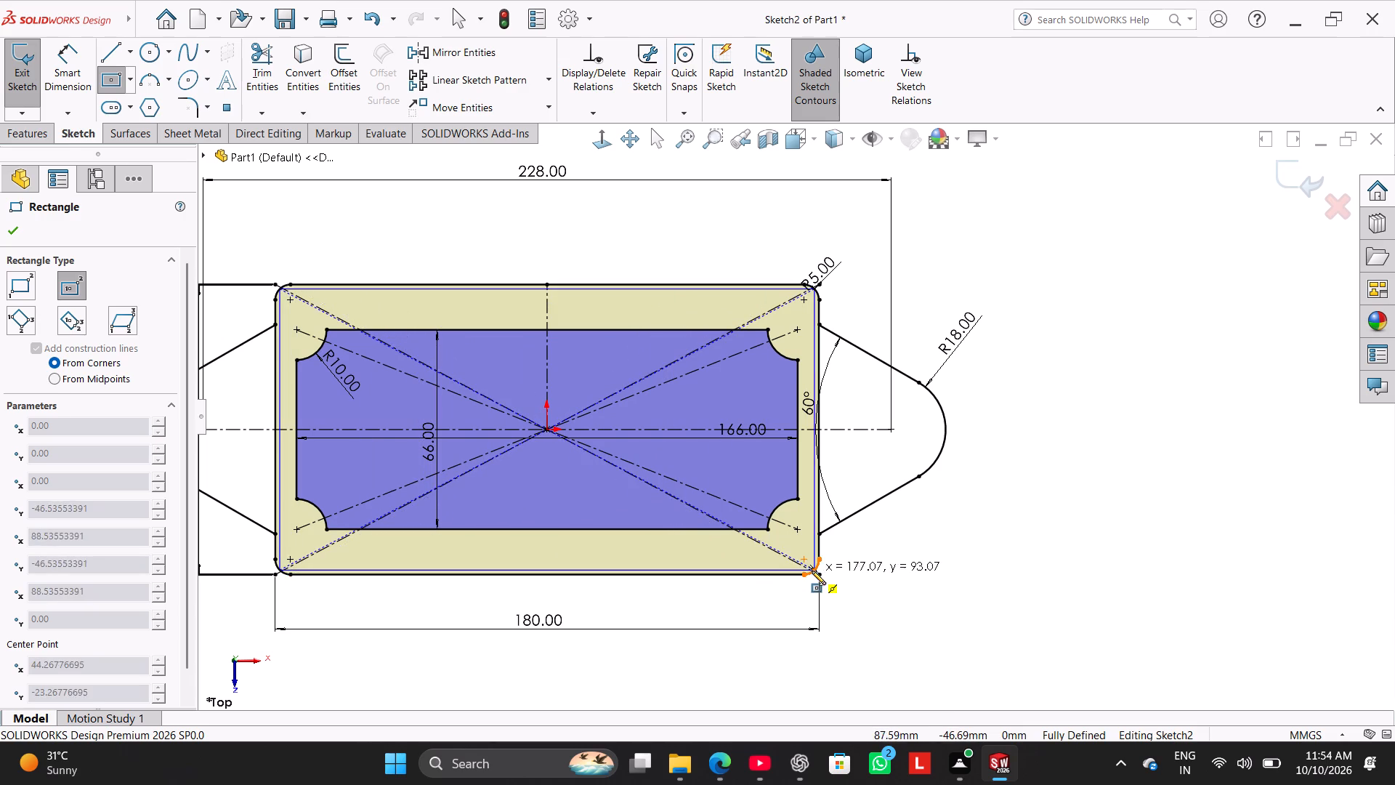
click(819, 571)
right_click(1060, 379)
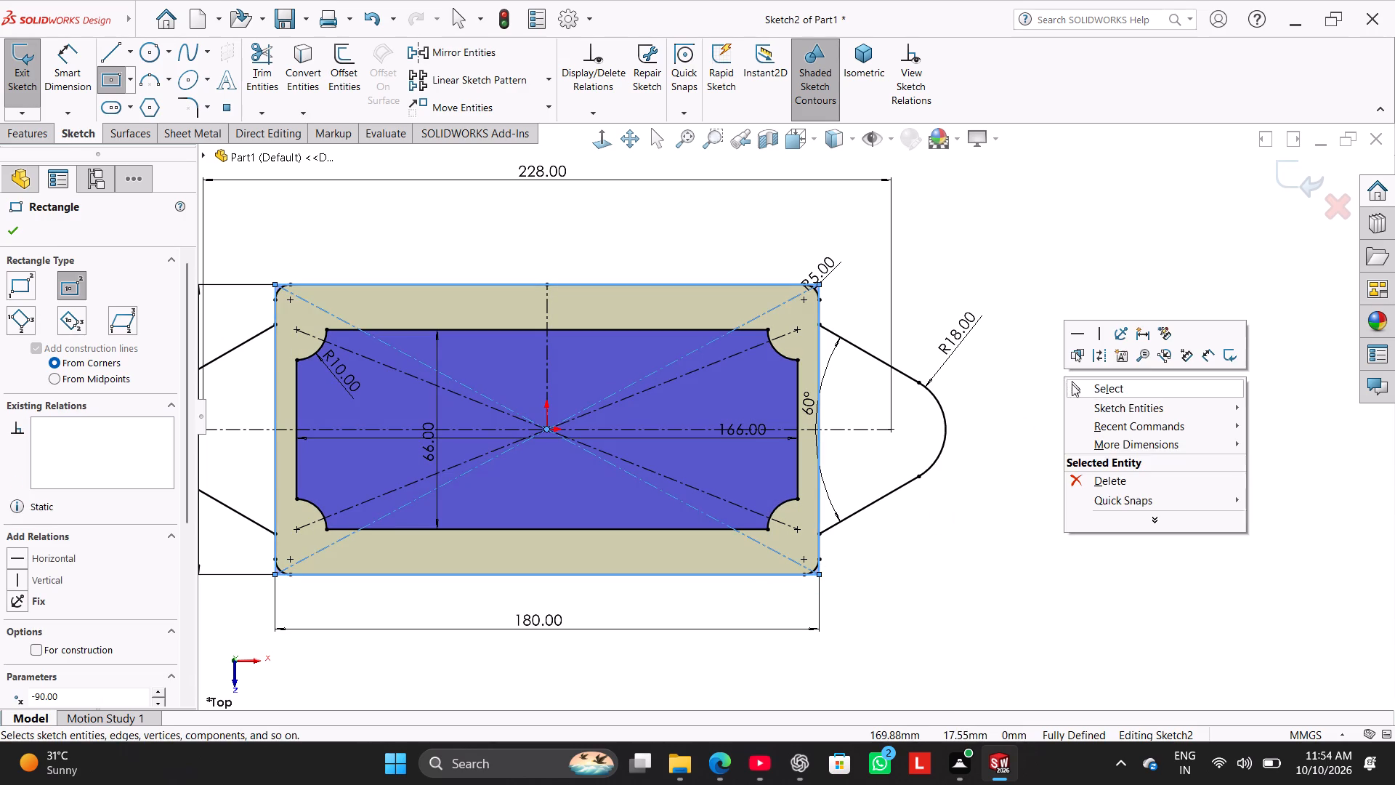
click(1091, 394)
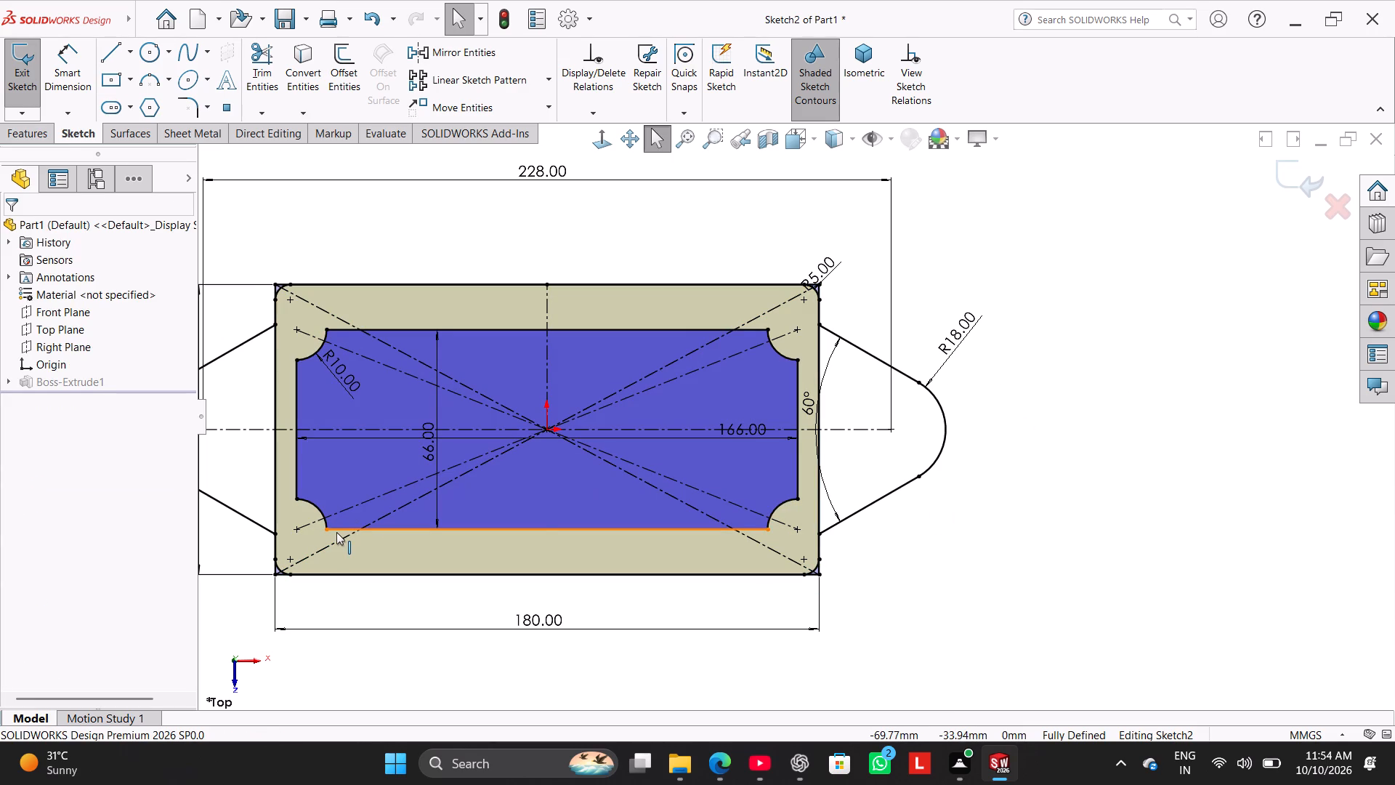
click(23, 73)
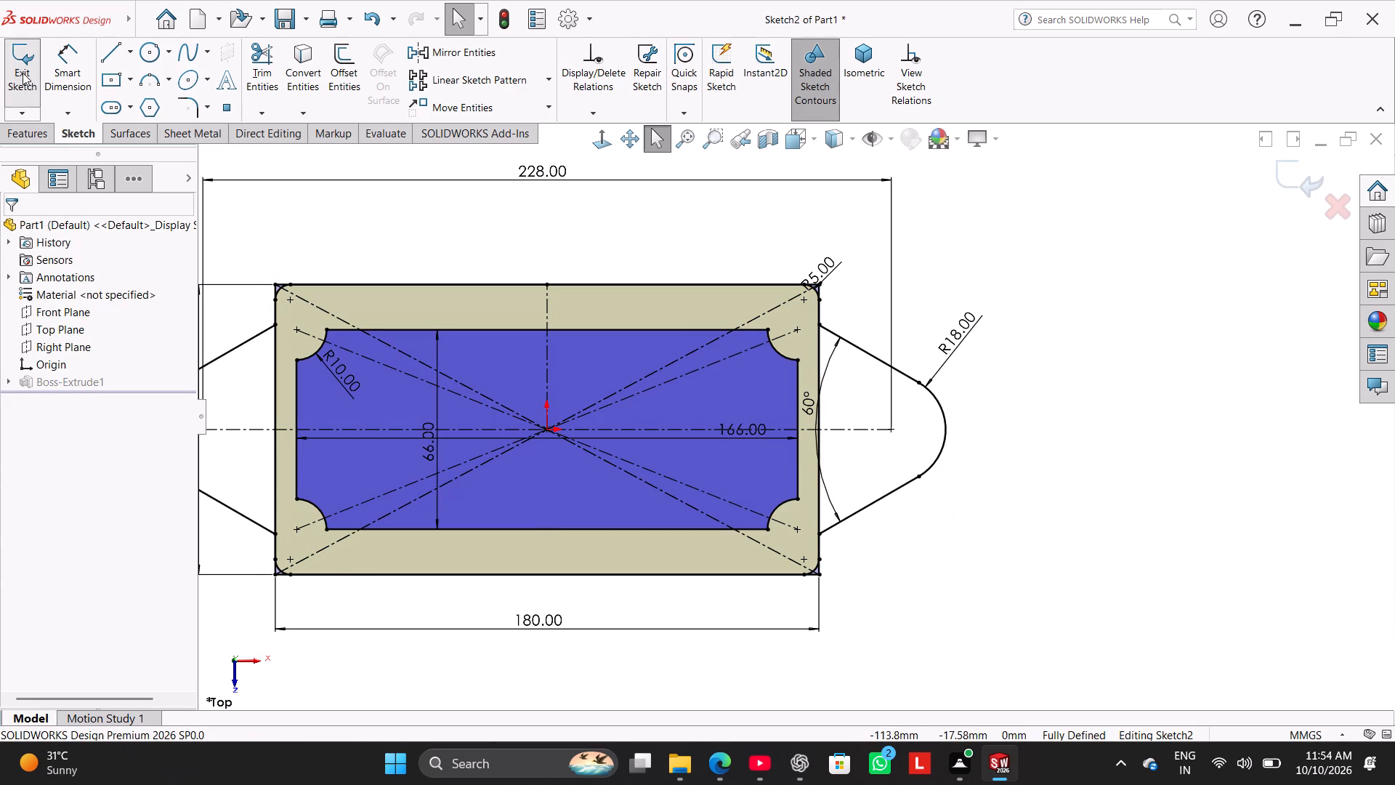
Edit the boss extrusion, trying to add the small sharp-corner regions outside the two lower R5 arcs to its contours, and apply it.
middle_drag(368, 419, 403, 289)
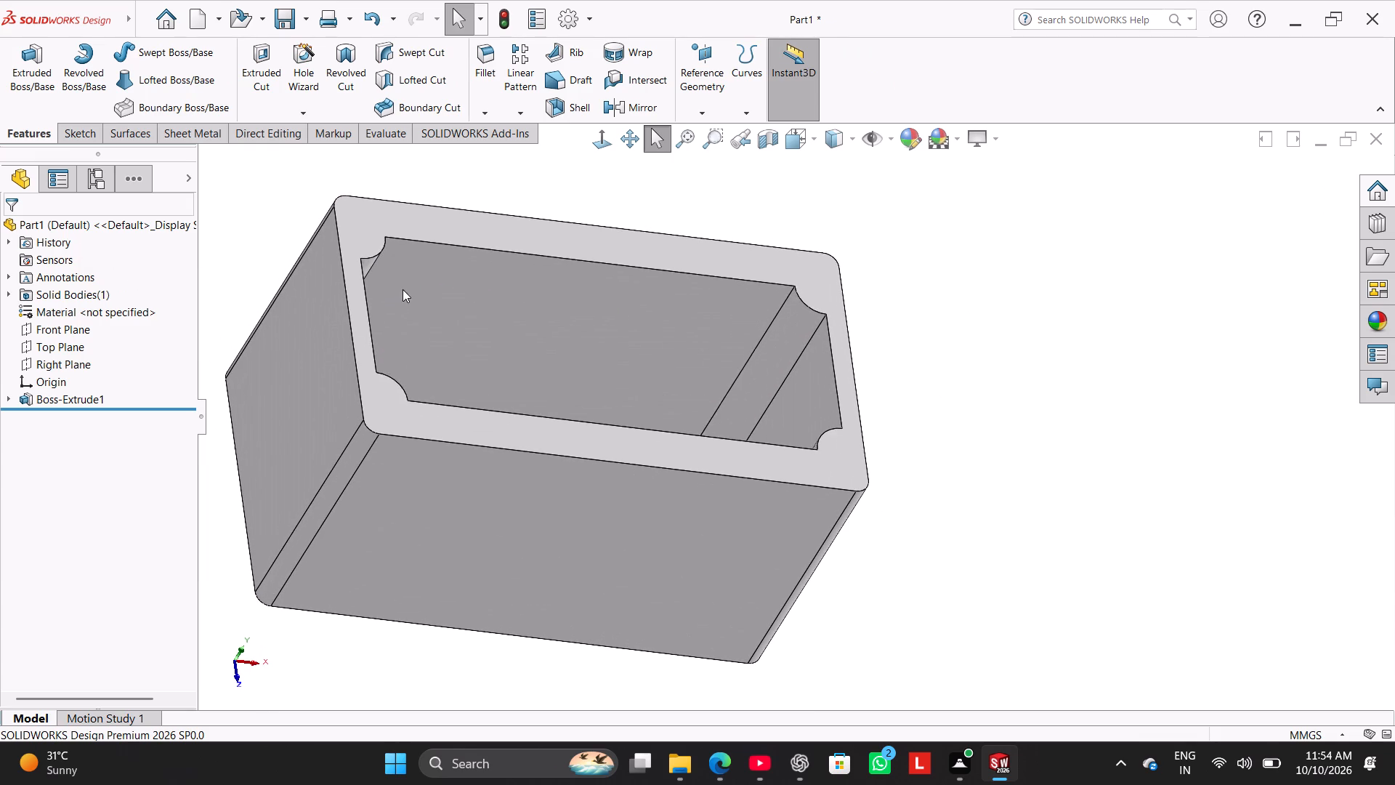
middle_drag(231, 528, 203, 472)
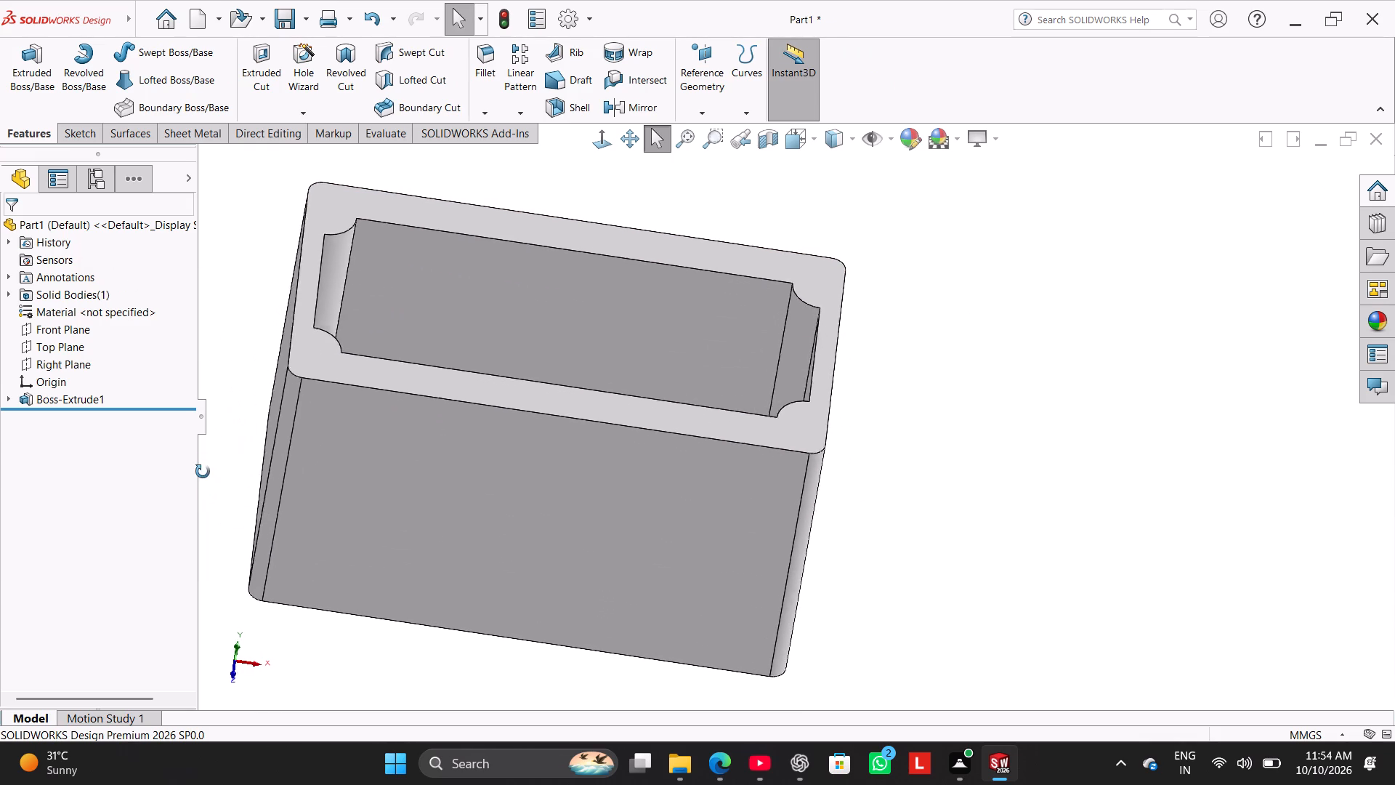
middle_drag(203, 472, 203, 464)
right_click(77, 400)
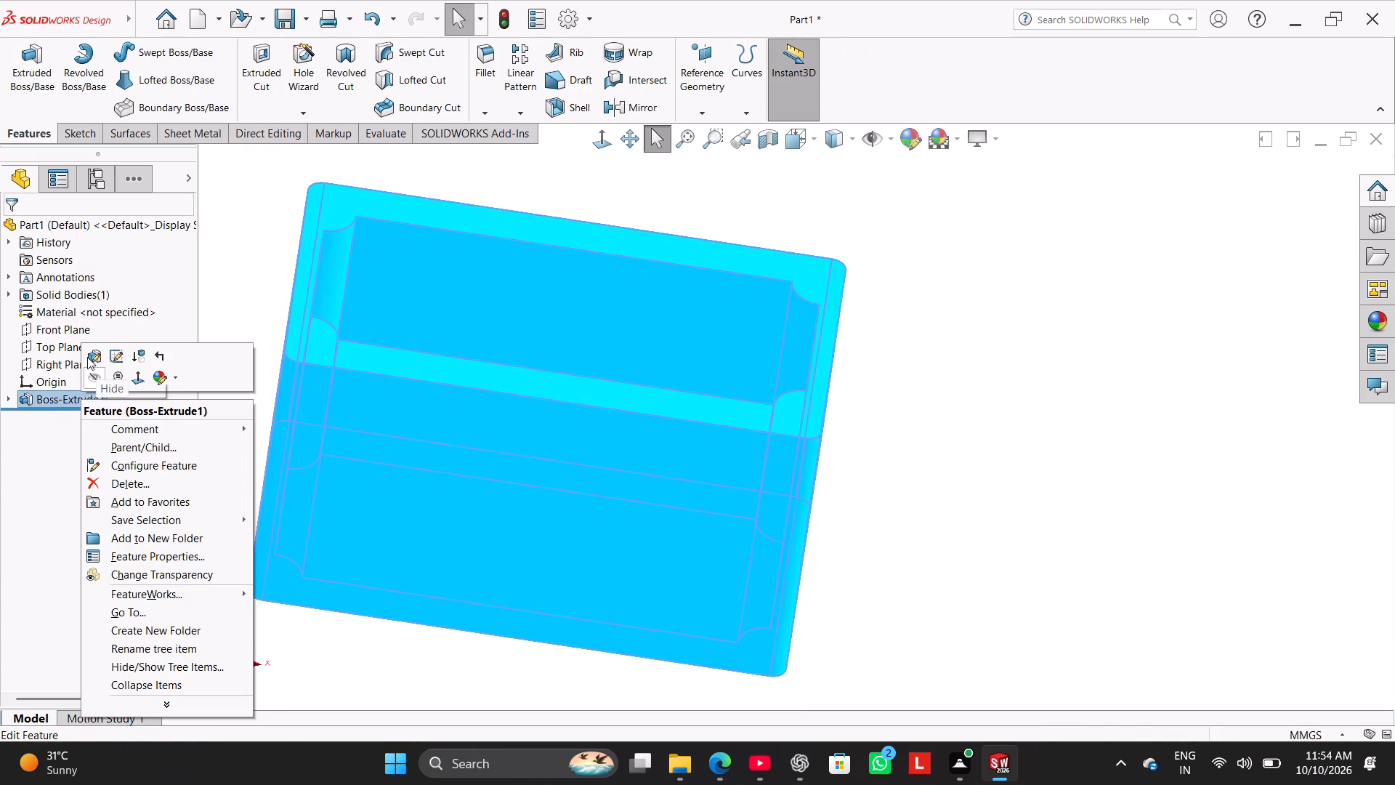
click(87, 355)
scroll(332, 626, down, 3)
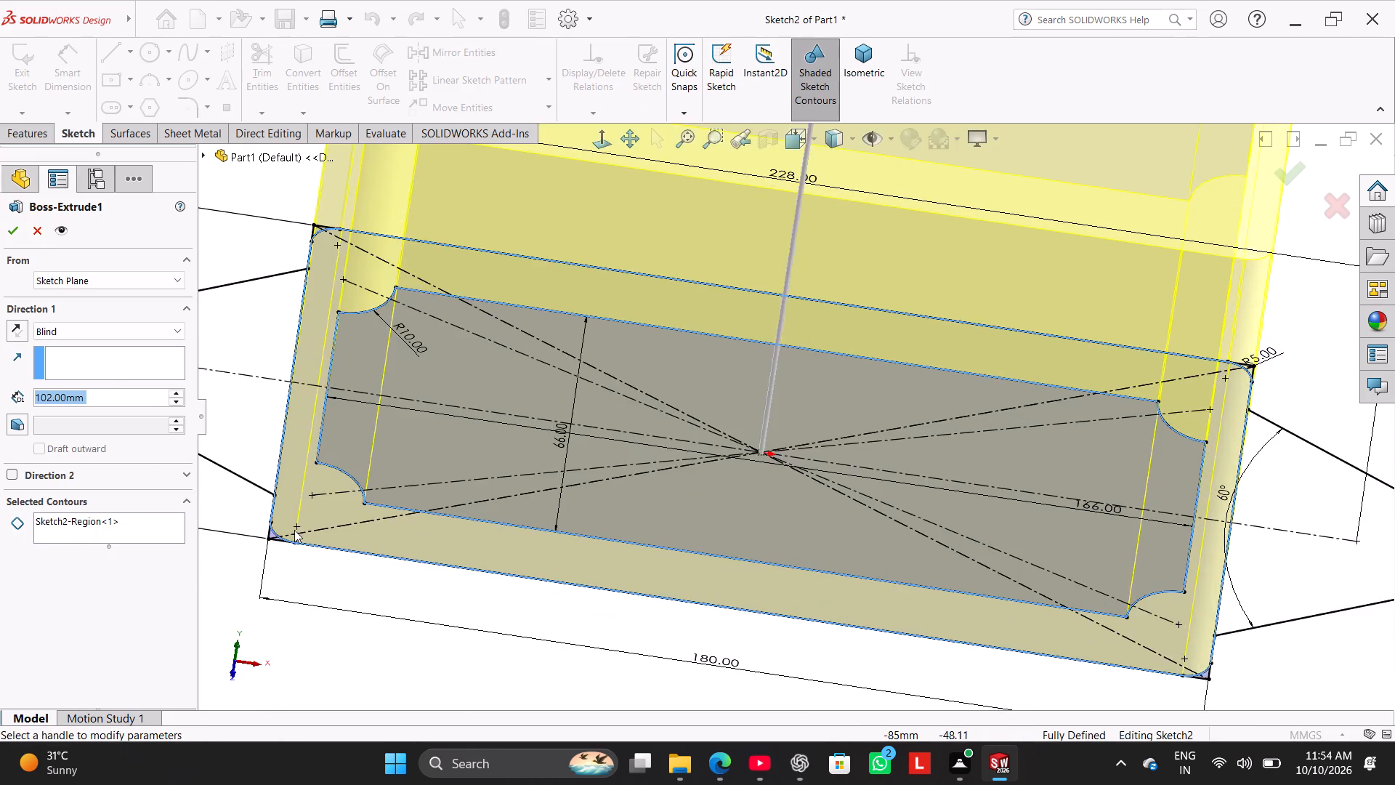
scroll(294, 526, down, 8)
click(562, 496)
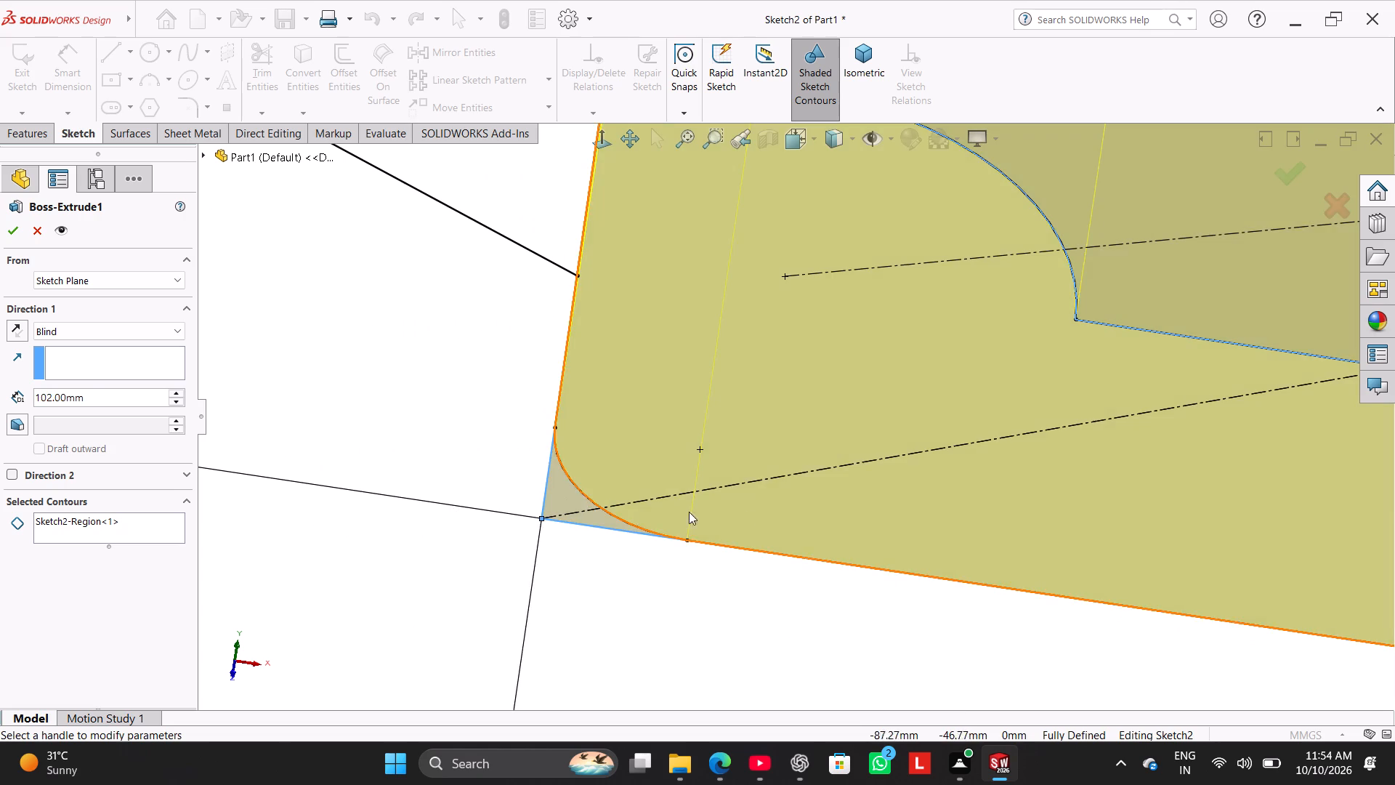
scroll(804, 508, up, 13)
scroll(1139, 498, up, 1)
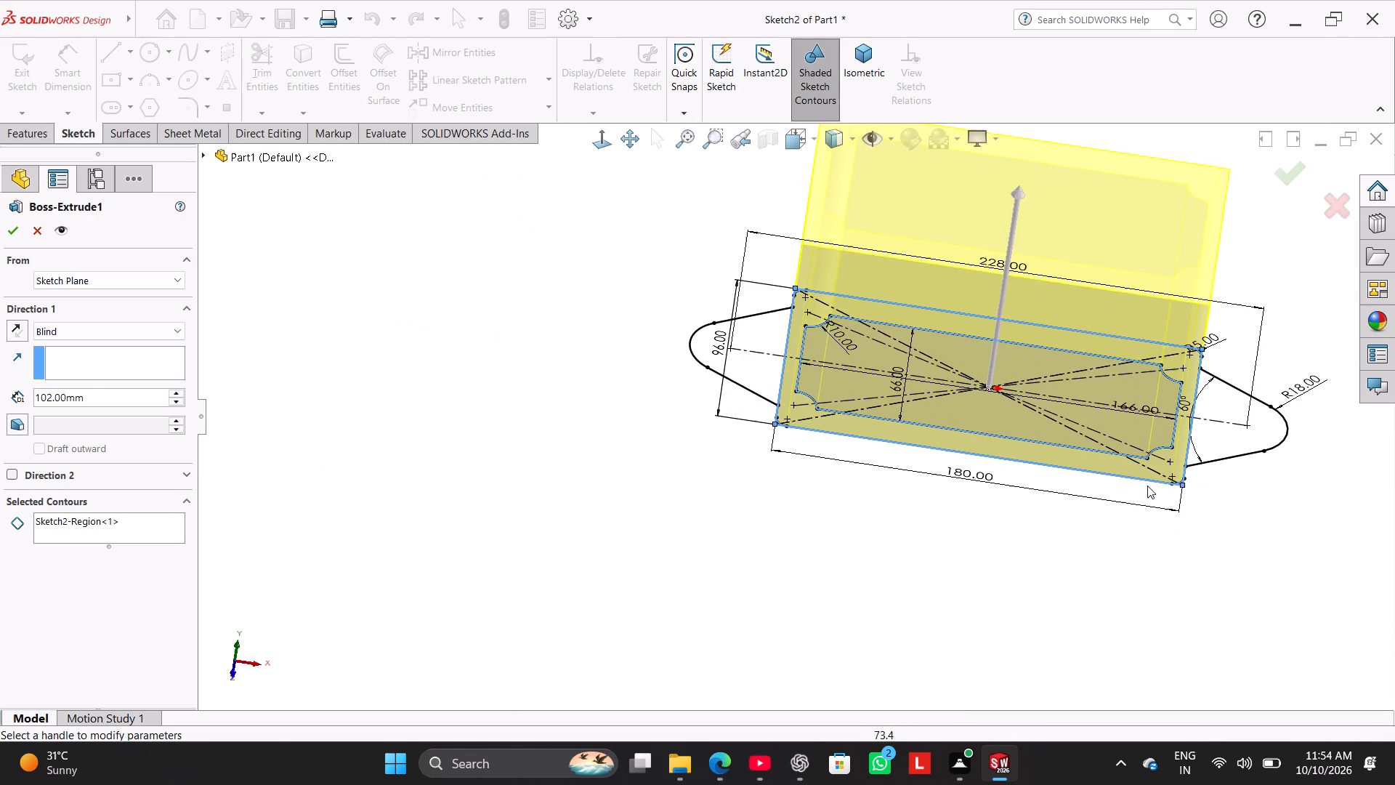
scroll(1148, 486, down, 9)
scroll(910, 402, down, 3)
click(910, 393)
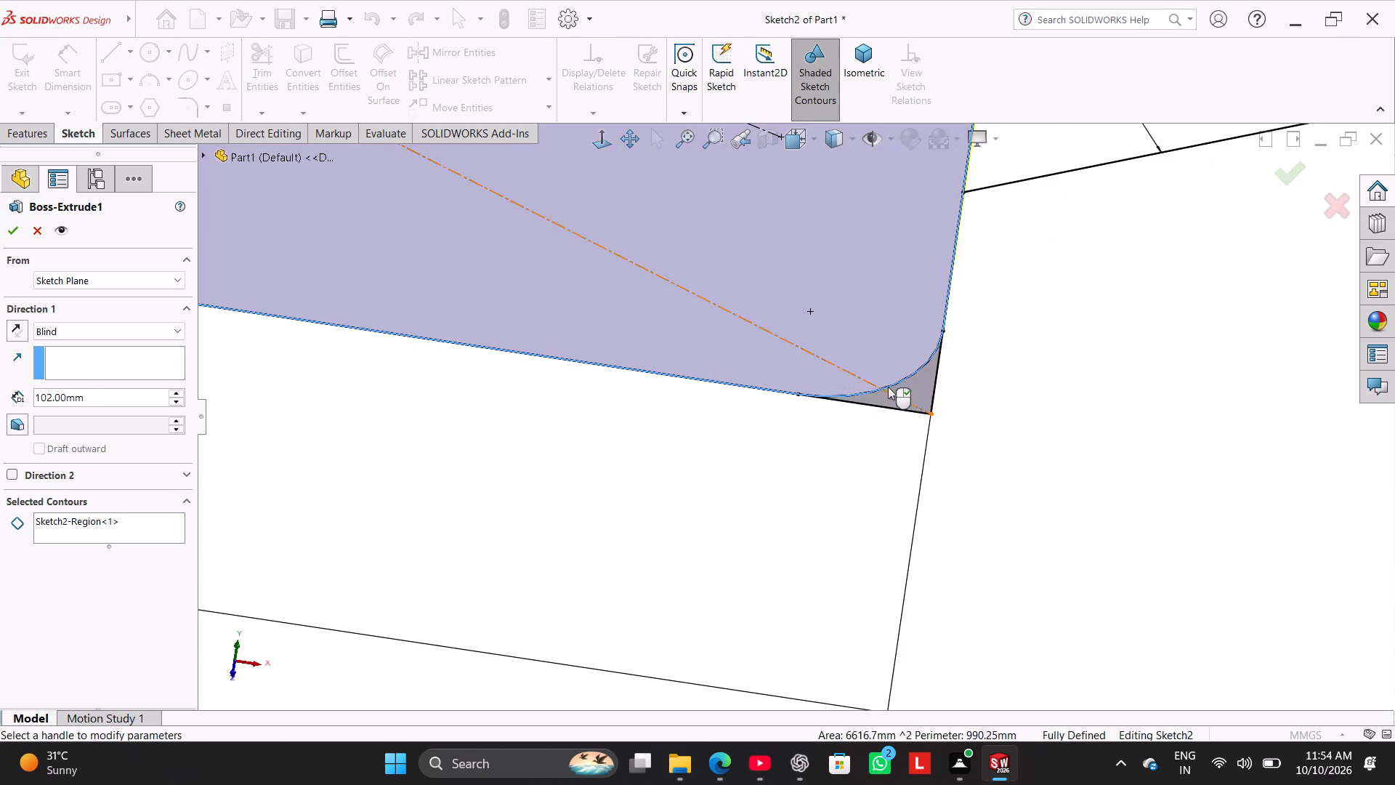
scroll(888, 387, up, 16)
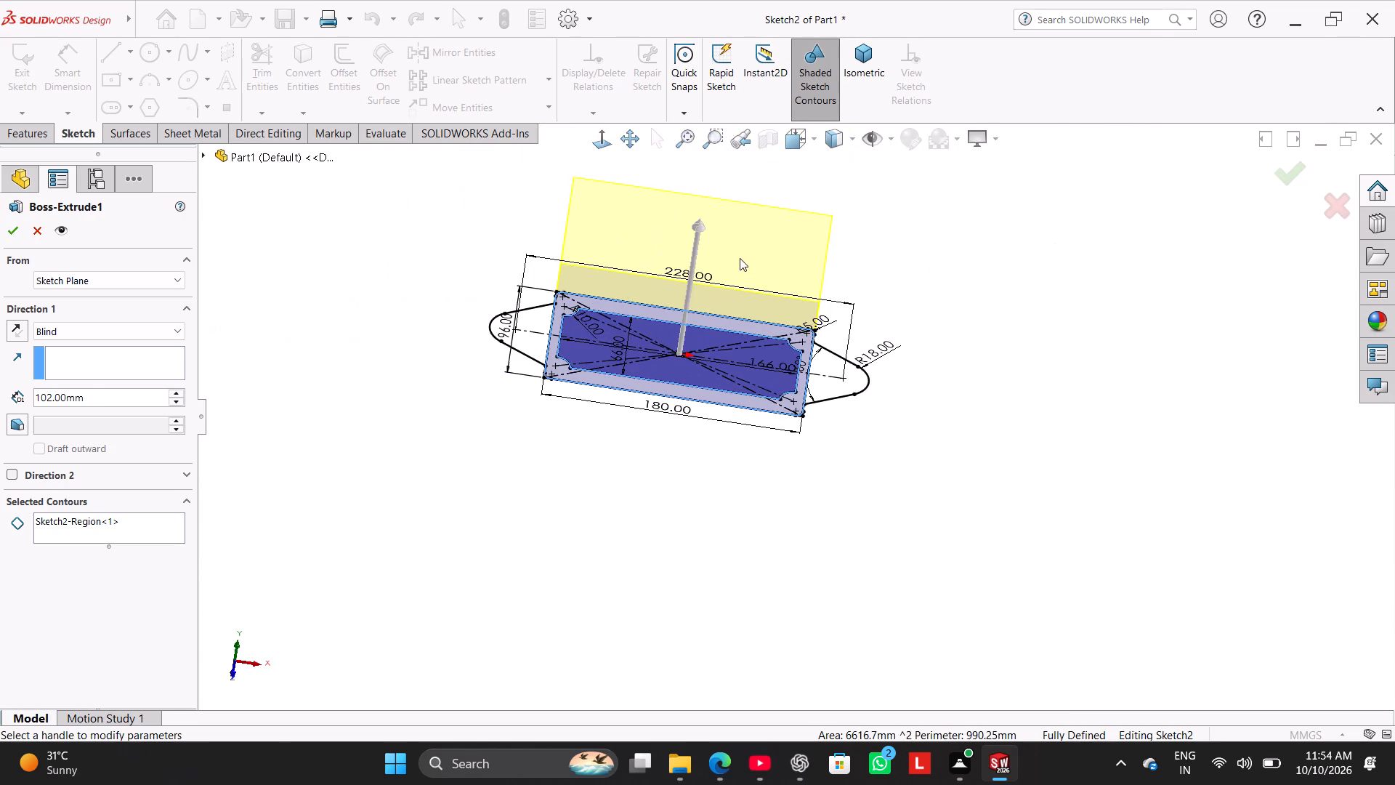
scroll(737, 257, down, 3)
middle_drag(376, 249, 448, 333)
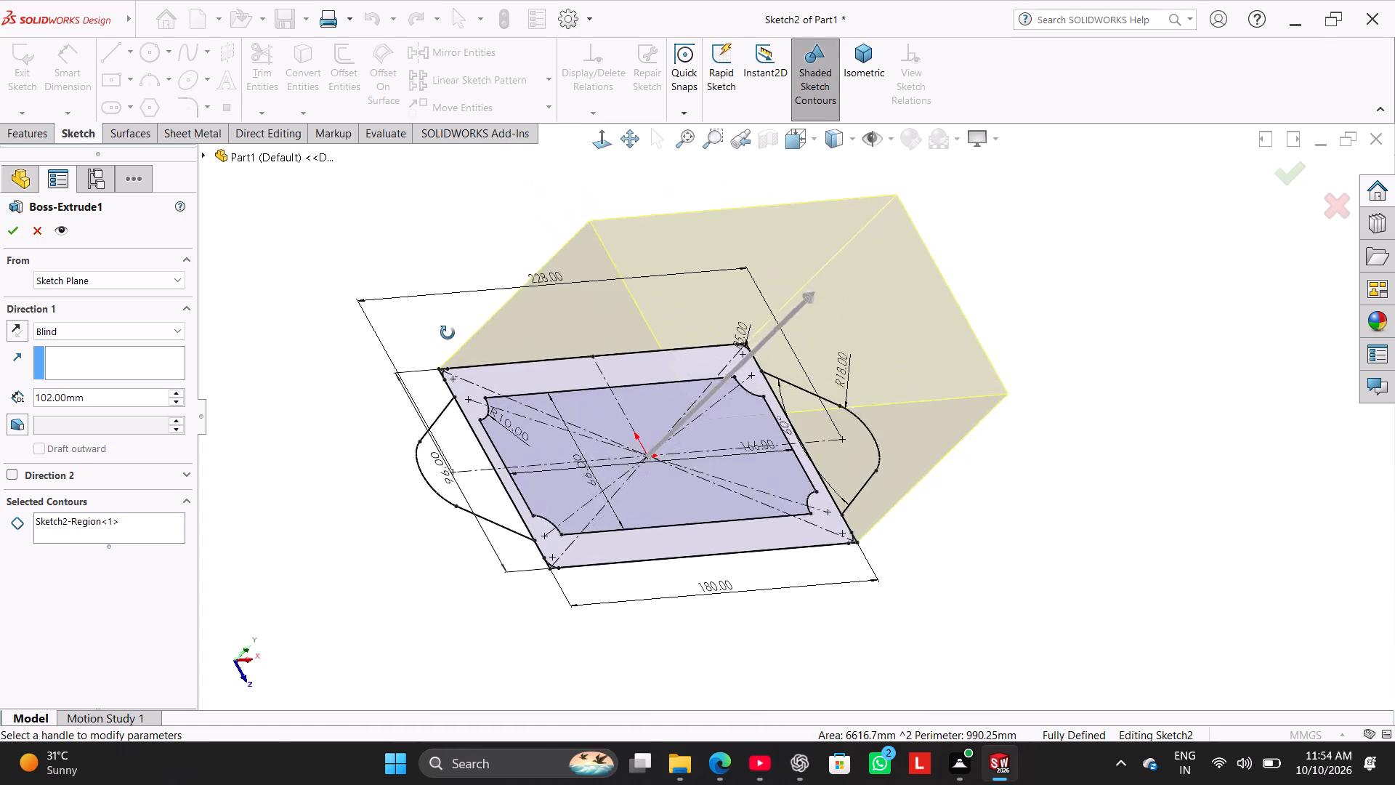
middle_drag(448, 333, 363, 512)
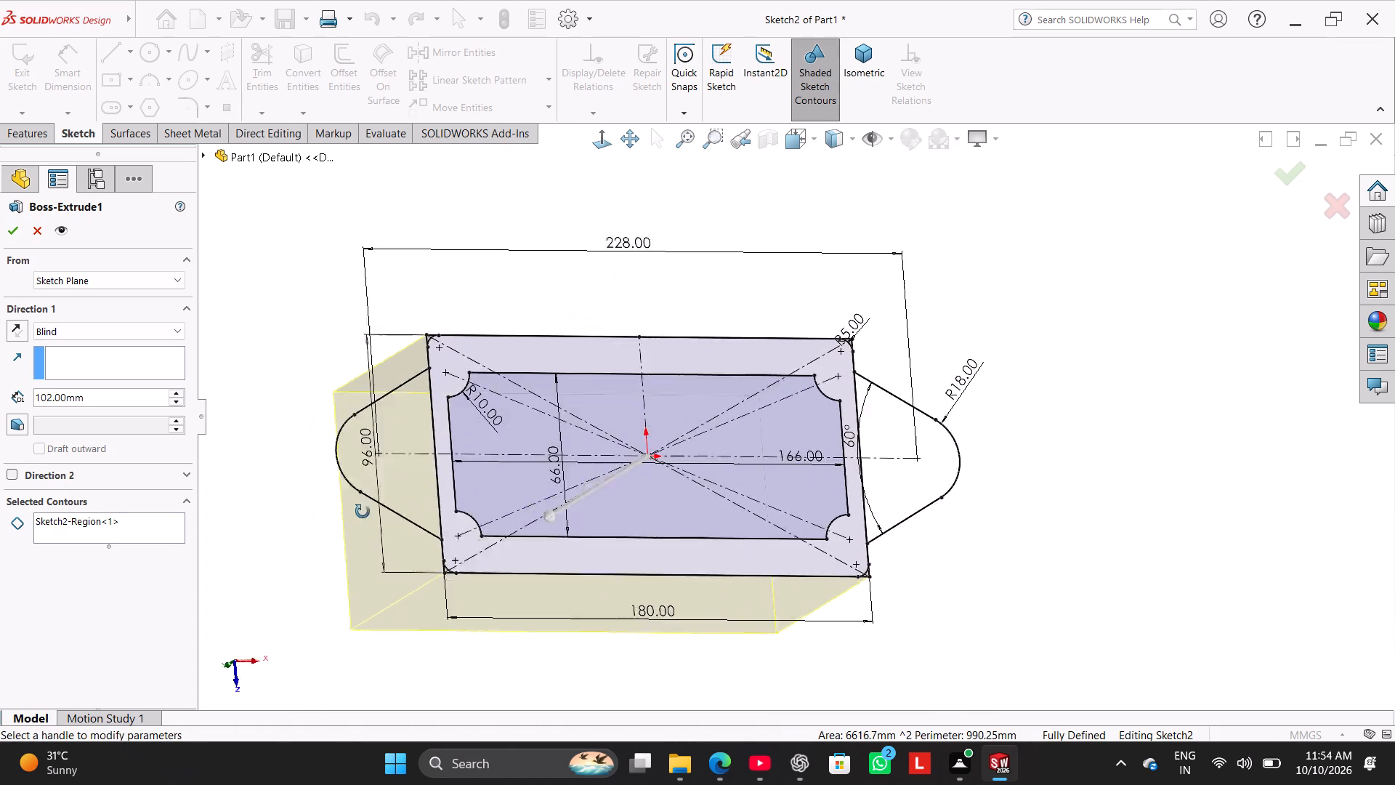
middle_drag(363, 512, 371, 368)
click(13, 231)
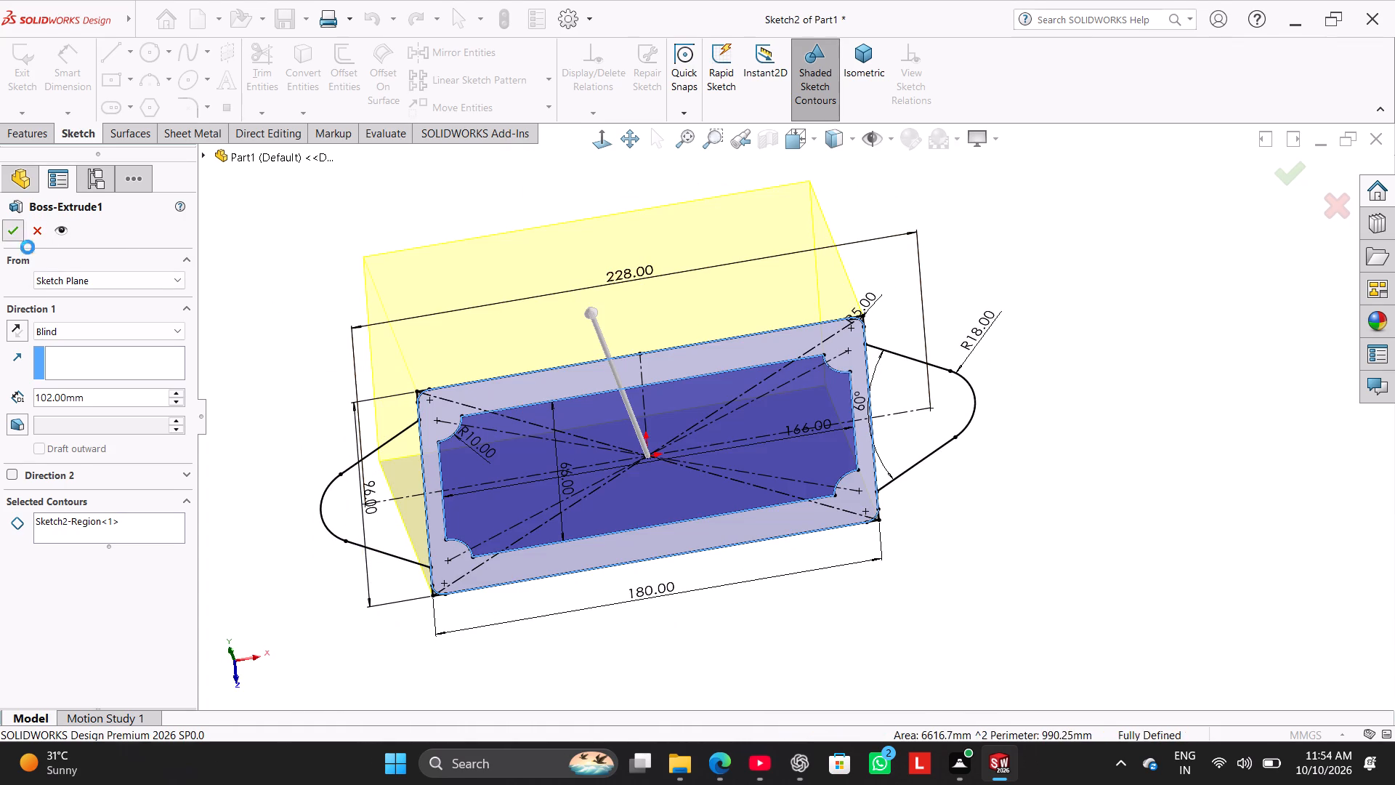
Switch to the isometric view to examine the extruded body.
middle_drag(349, 411, 469, 507)
right_drag(404, 491, 613, 265)
right_drag(410, 423, 713, 67)
right_drag(344, 435, 528, 160)
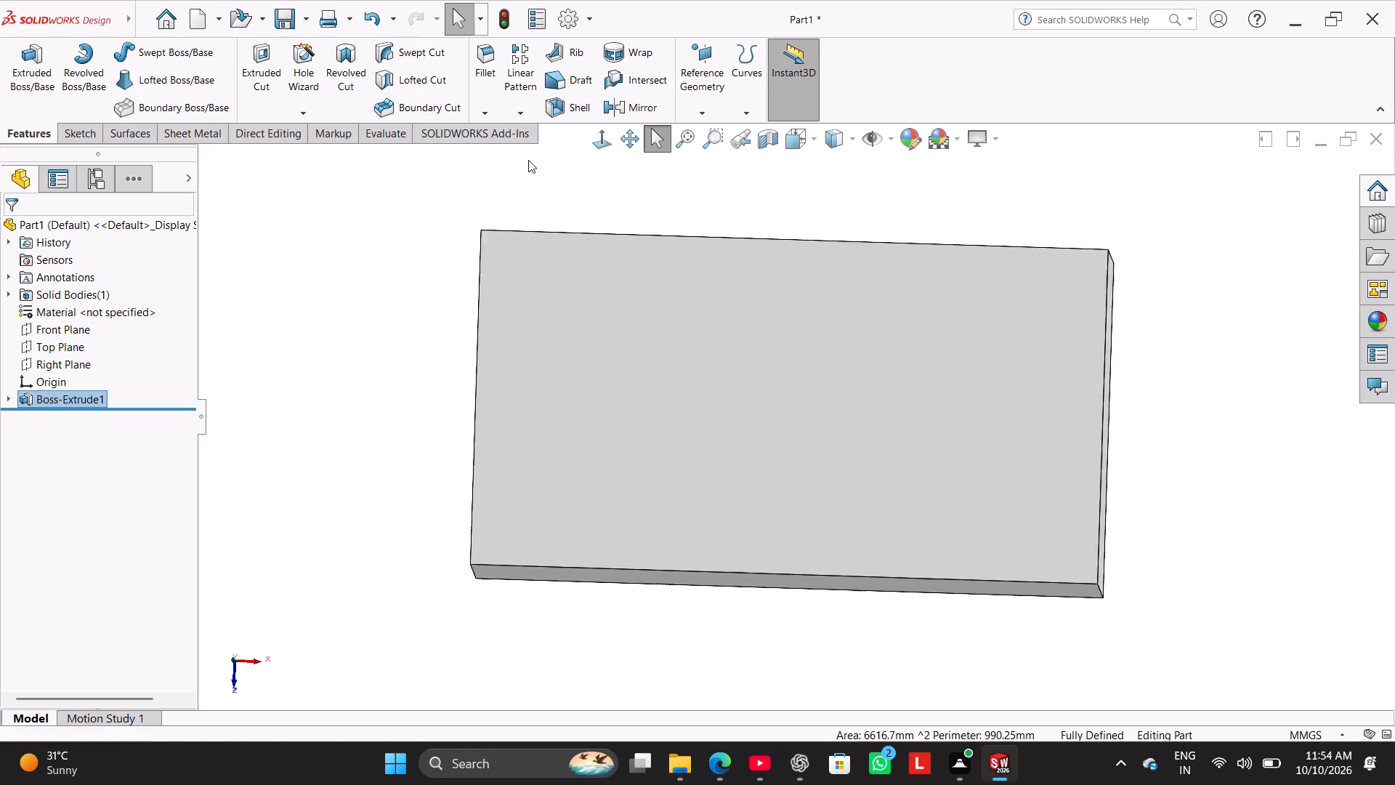
right_drag(528, 160, 549, 140)
click(263, 381)
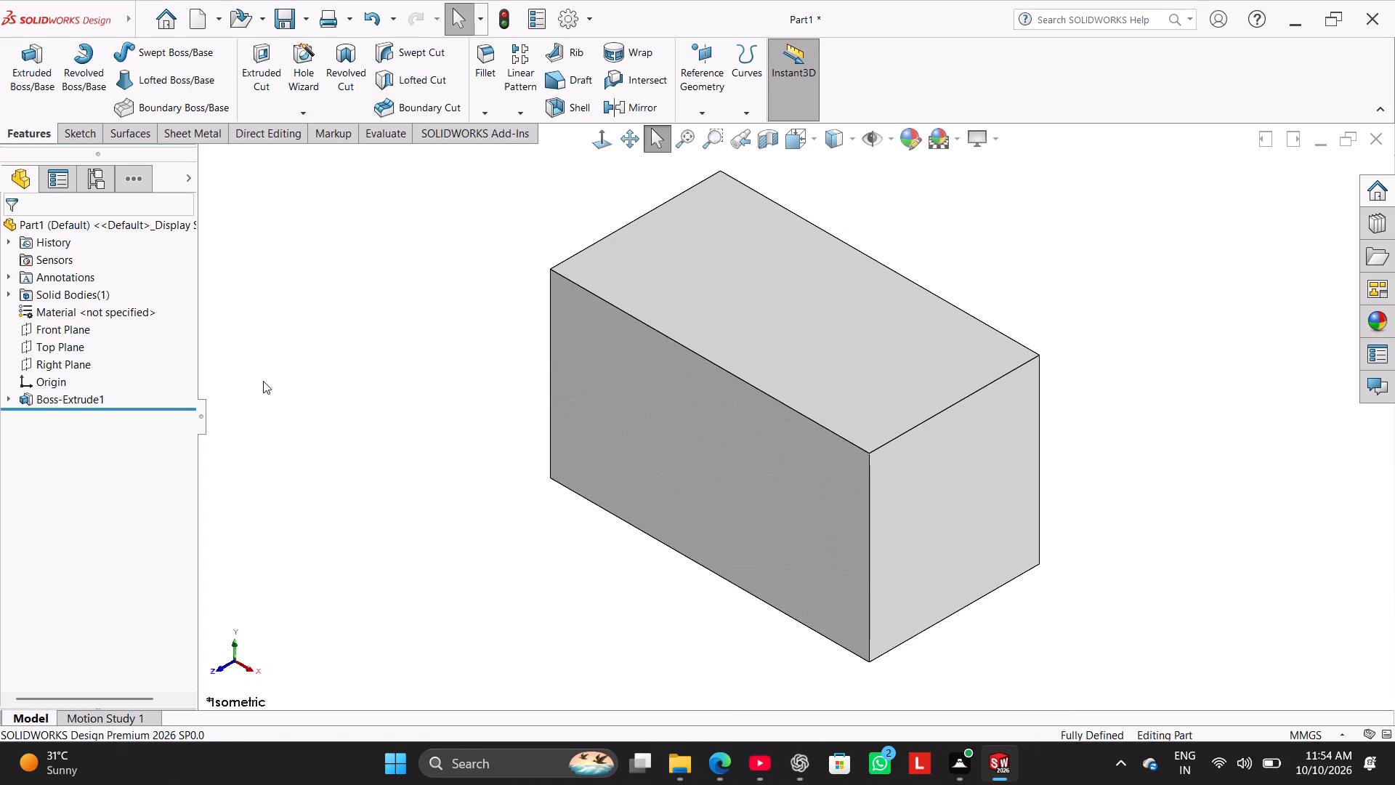
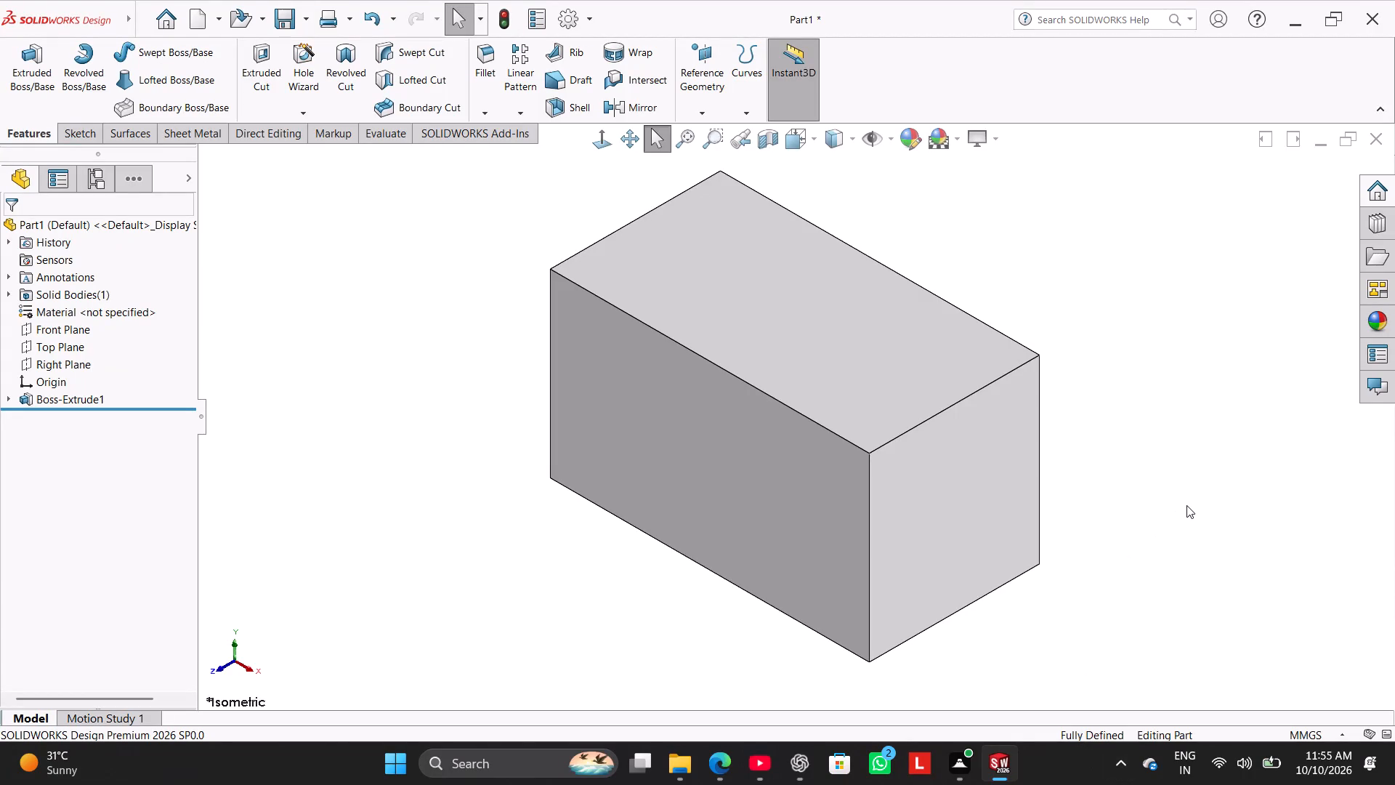
Edit the boss extrusion, adding the inner 166 x 66 mm notched contour to its selected contours to hollow the body, and apply it.
scroll(1186, 503, up, 3)
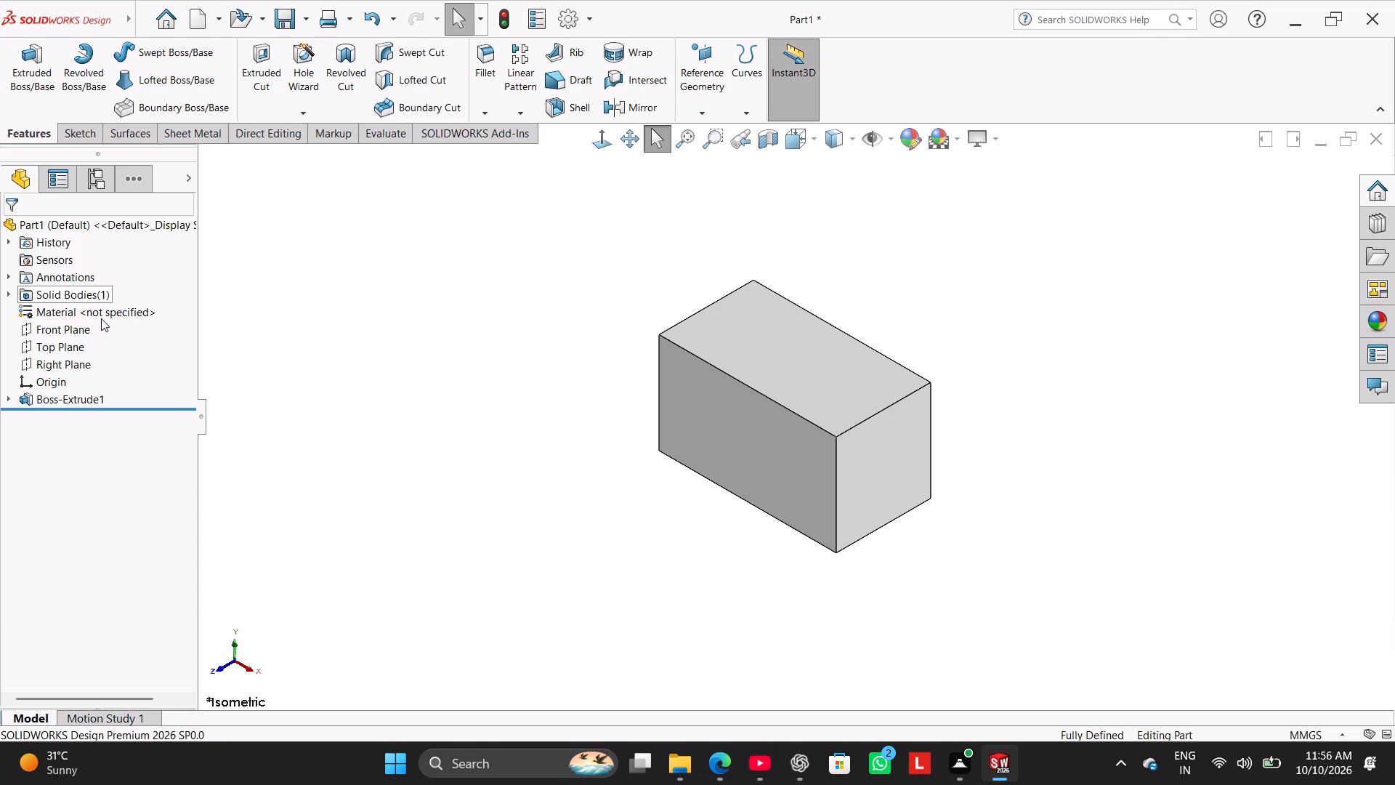
right_click(102, 410)
right_click(95, 395)
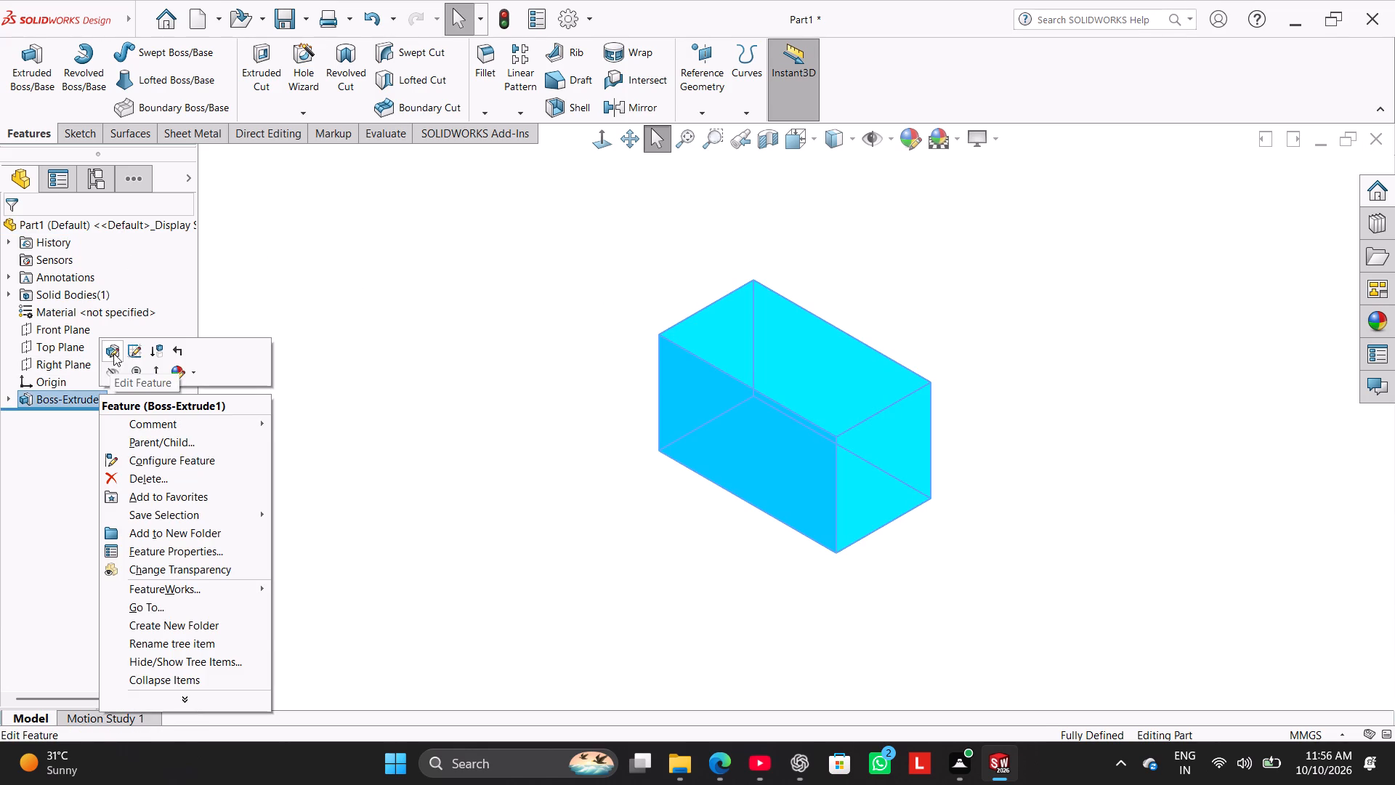
click(113, 352)
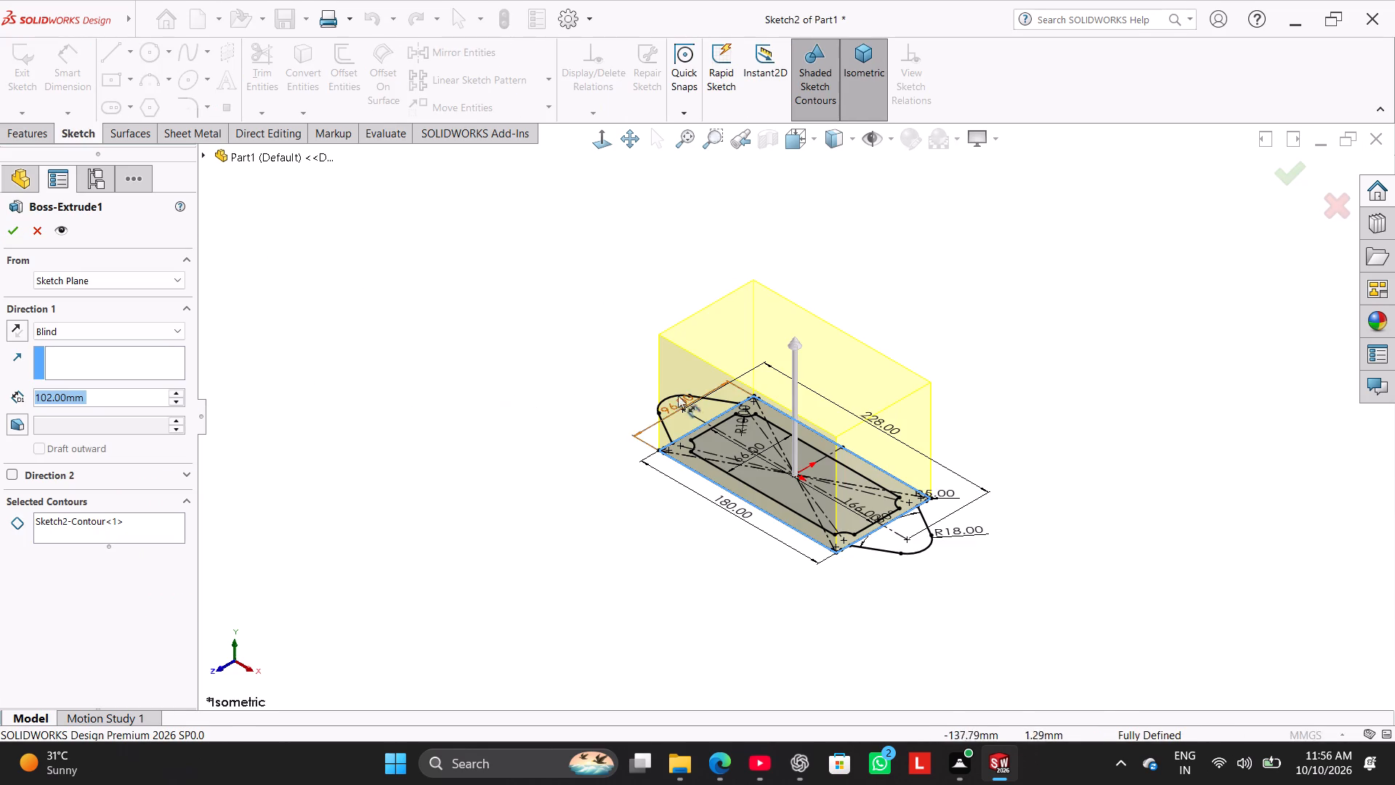
scroll(743, 391, down, 3)
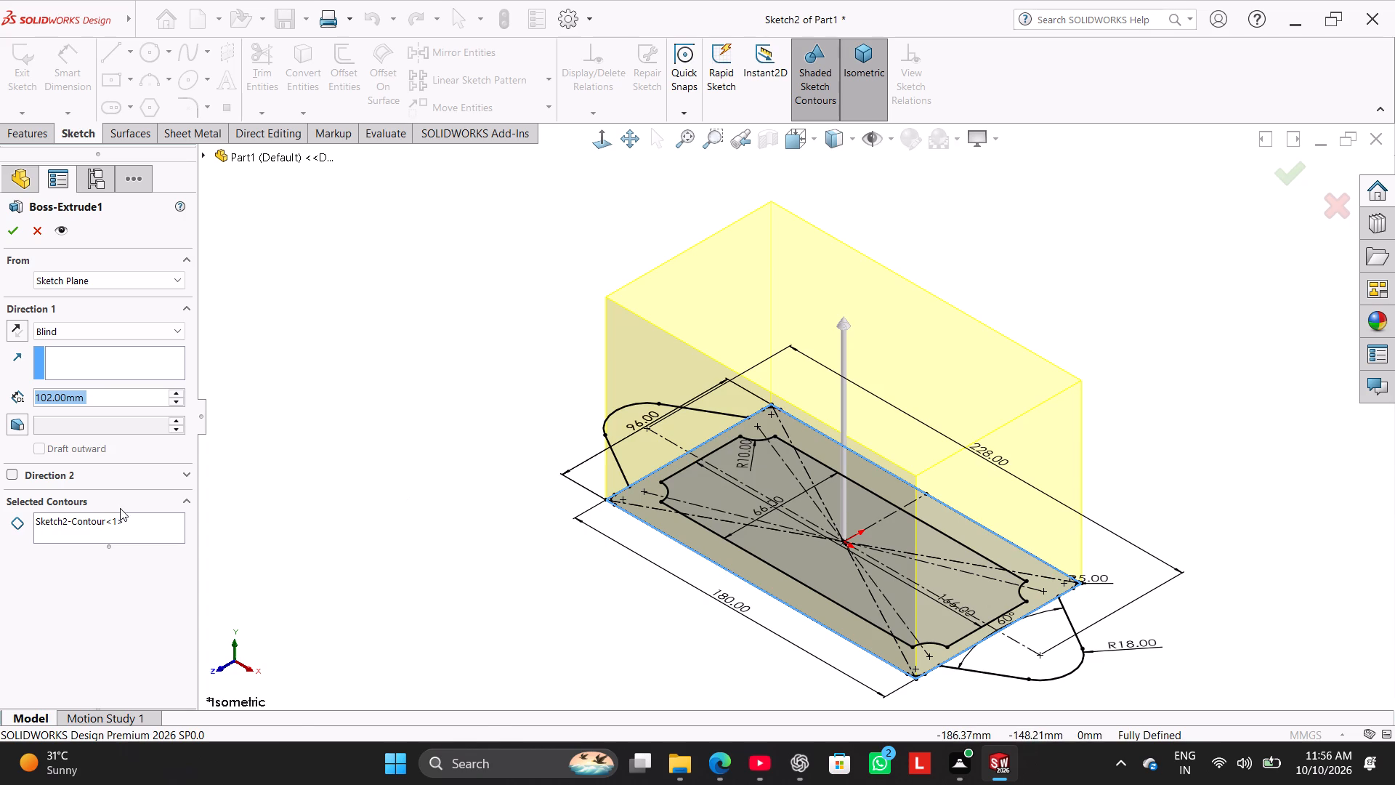
click(142, 536)
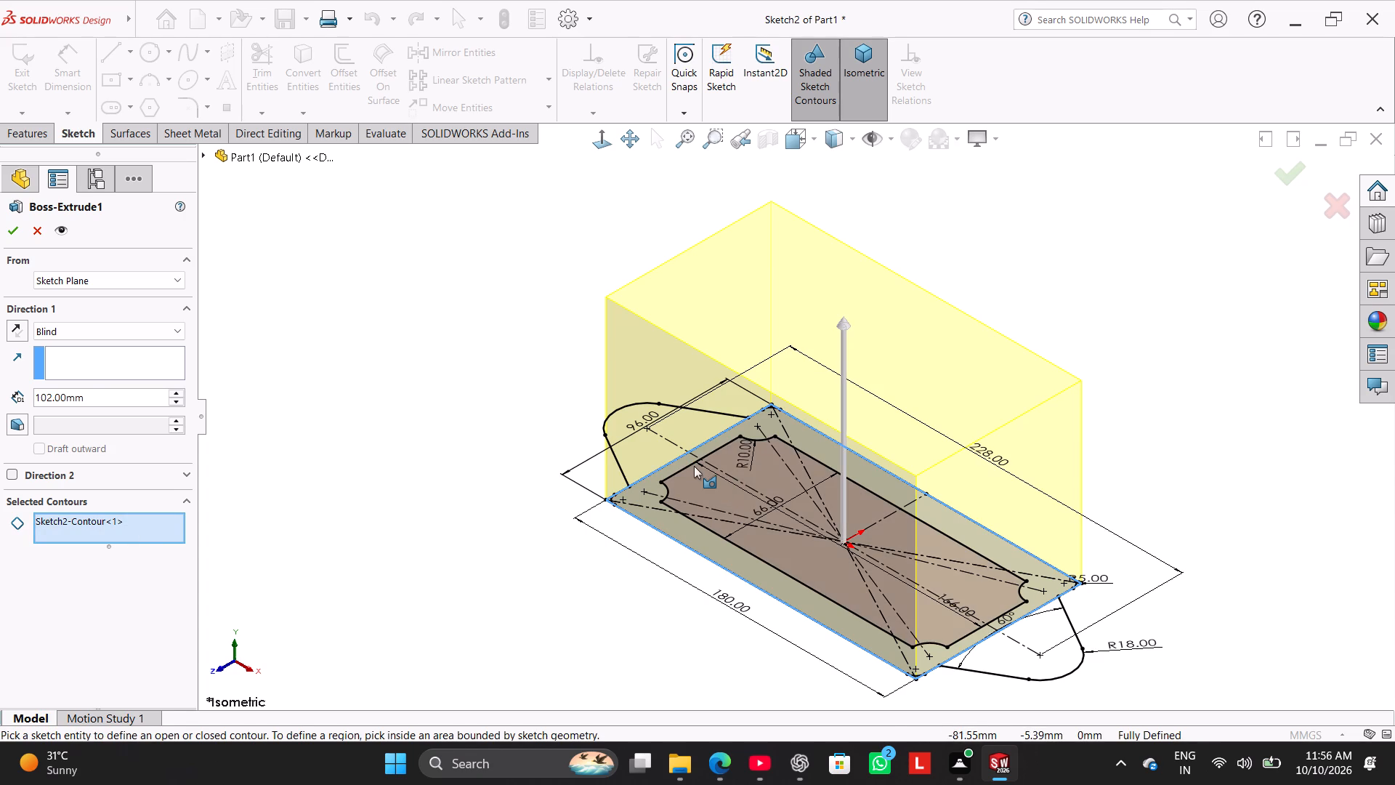
click(694, 466)
click(15, 236)
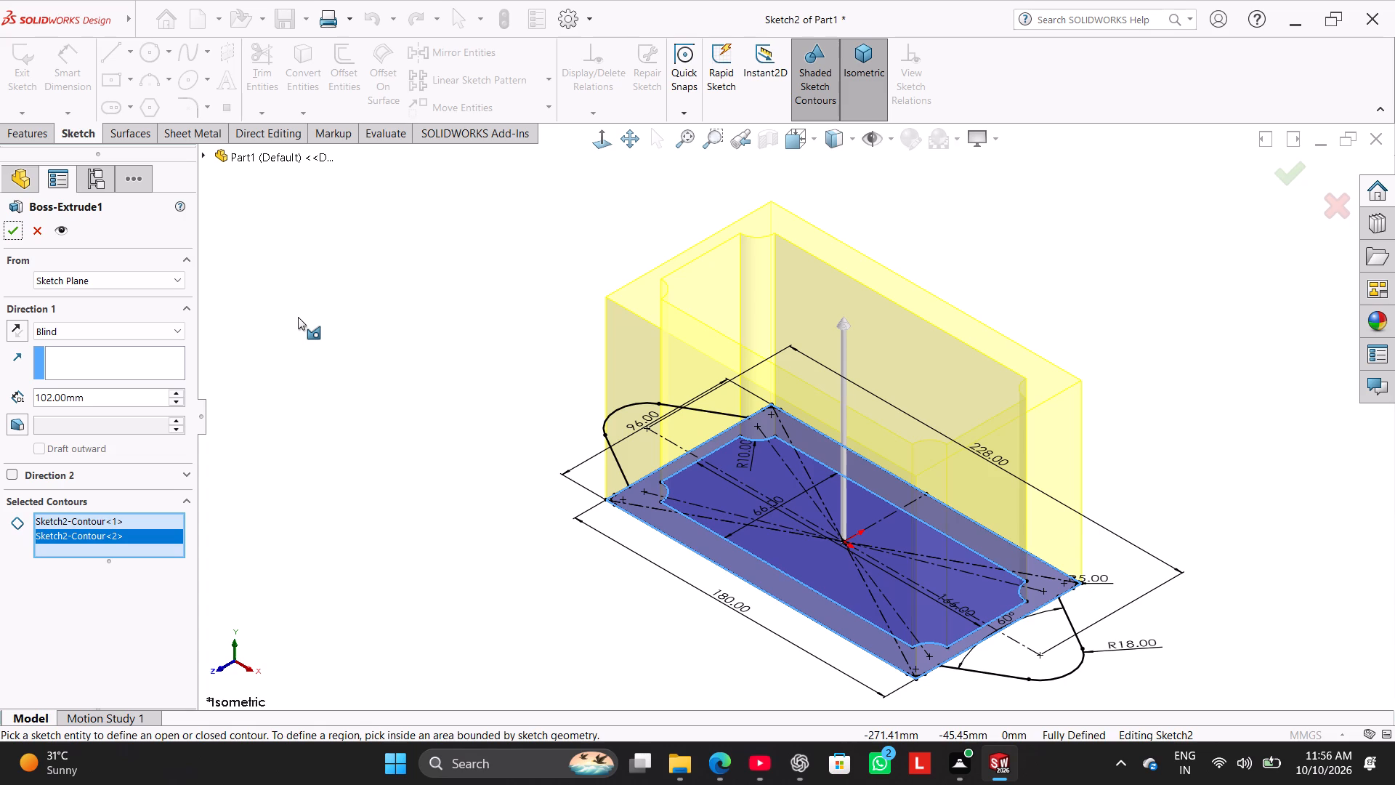
click(11, 228)
click(373, 359)
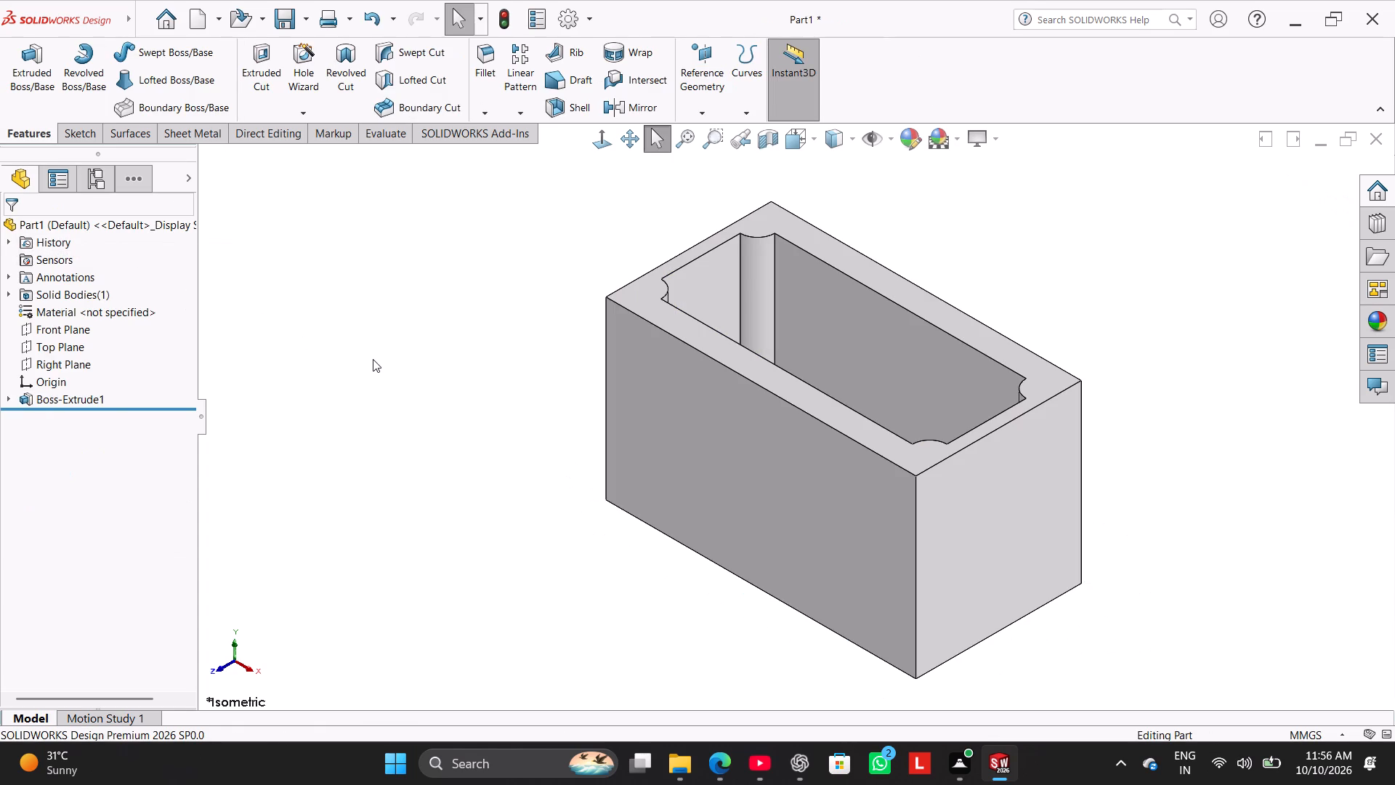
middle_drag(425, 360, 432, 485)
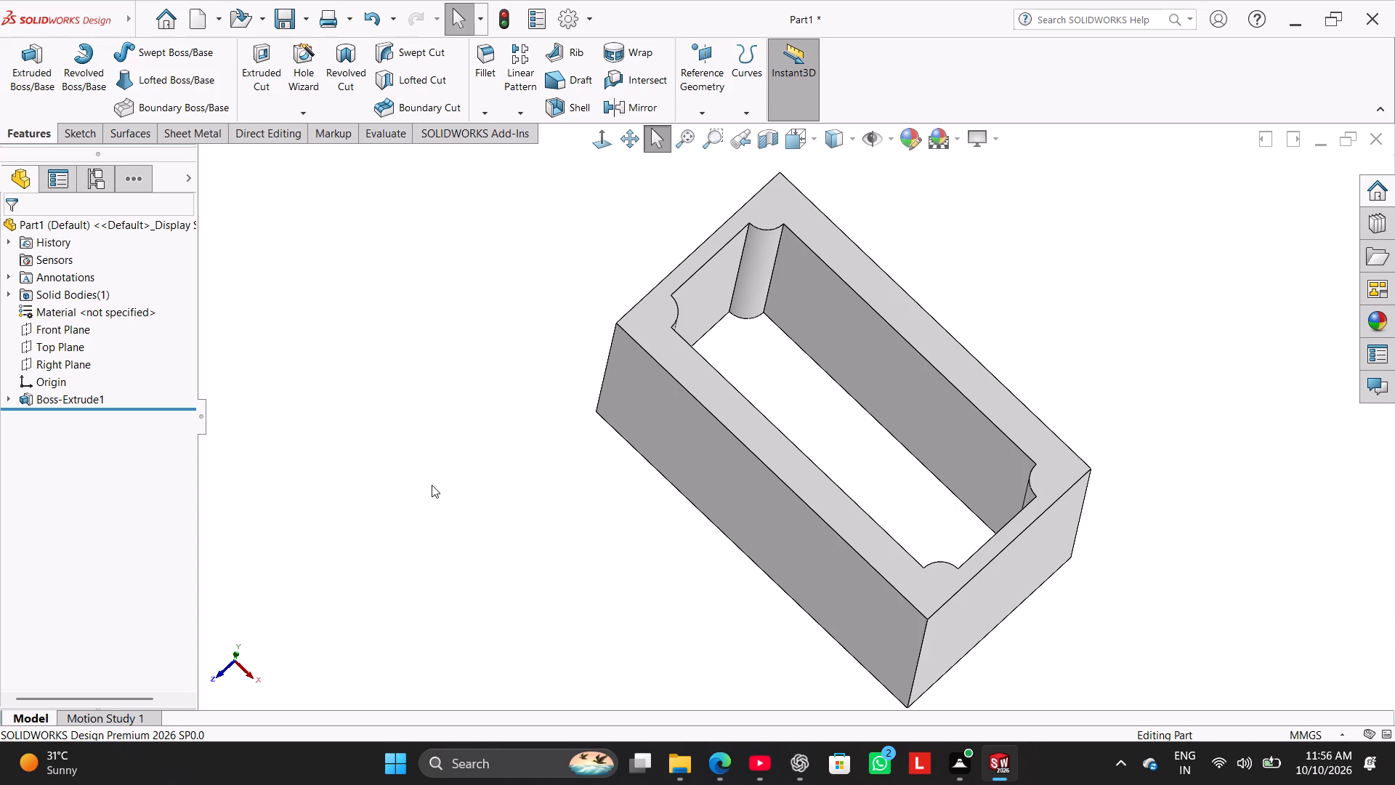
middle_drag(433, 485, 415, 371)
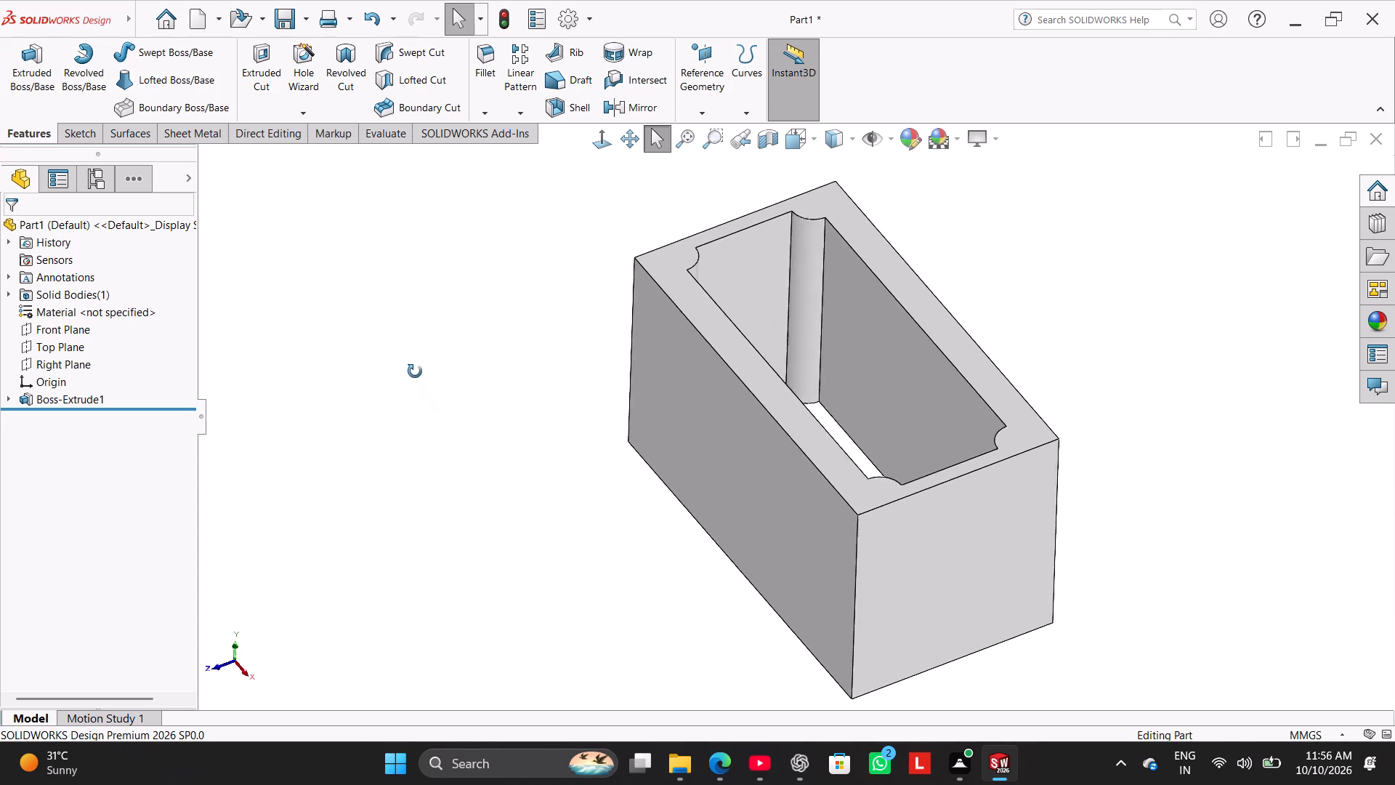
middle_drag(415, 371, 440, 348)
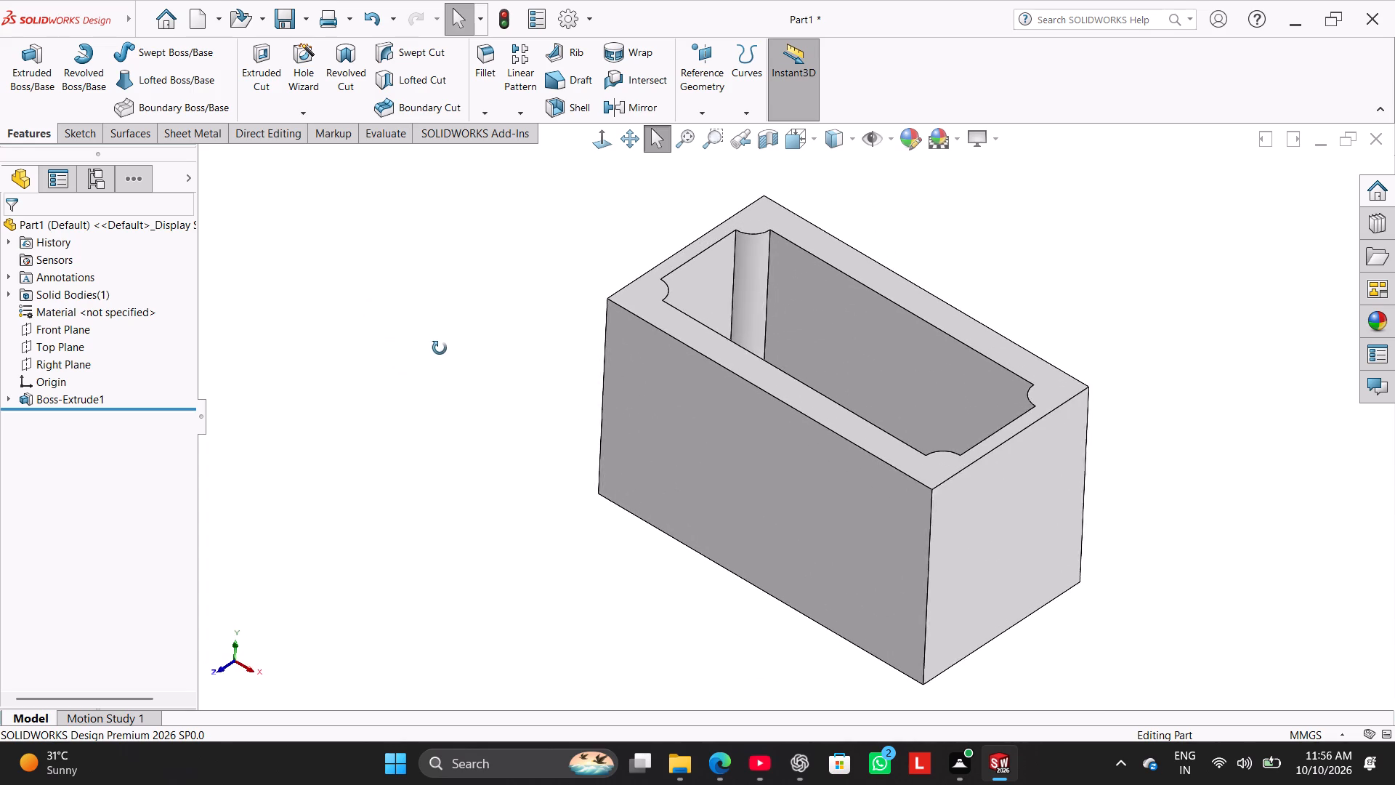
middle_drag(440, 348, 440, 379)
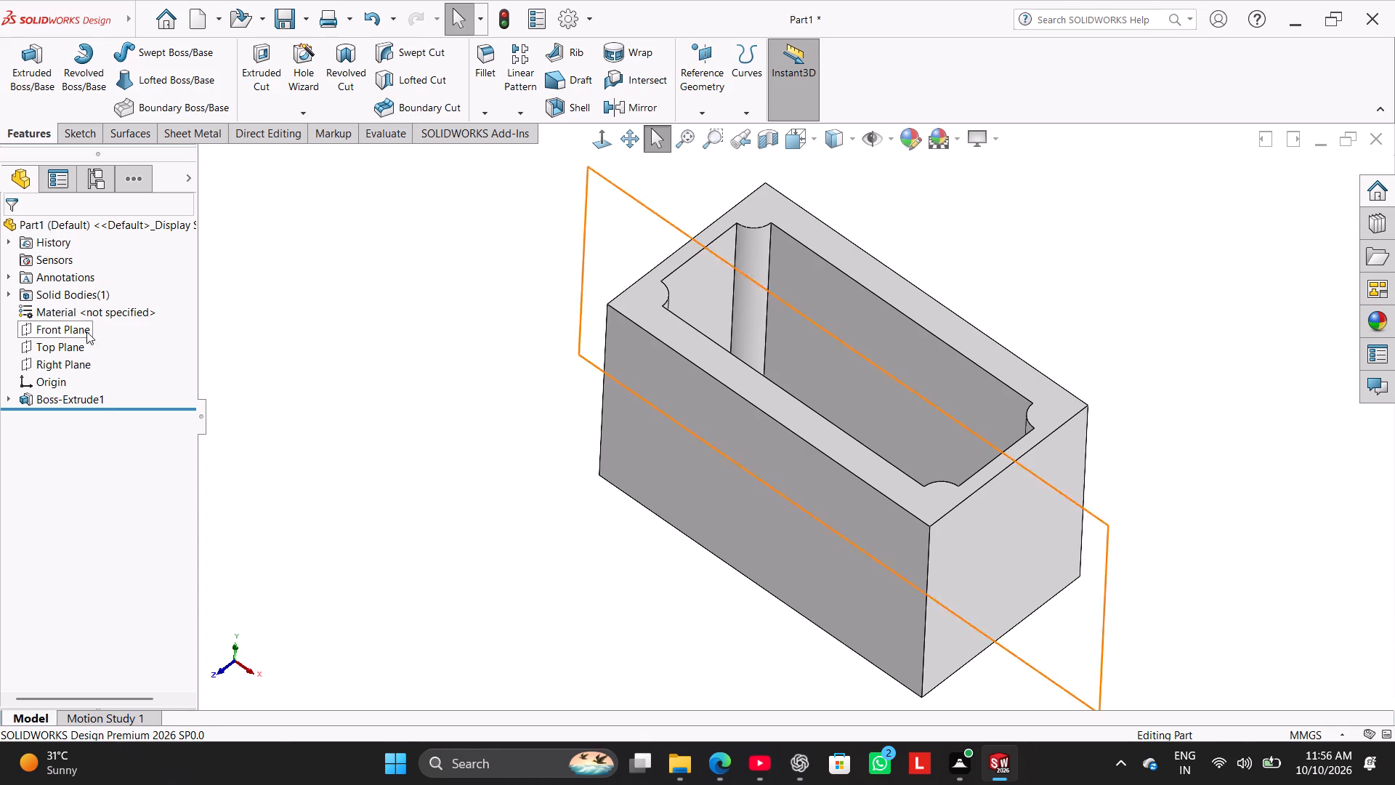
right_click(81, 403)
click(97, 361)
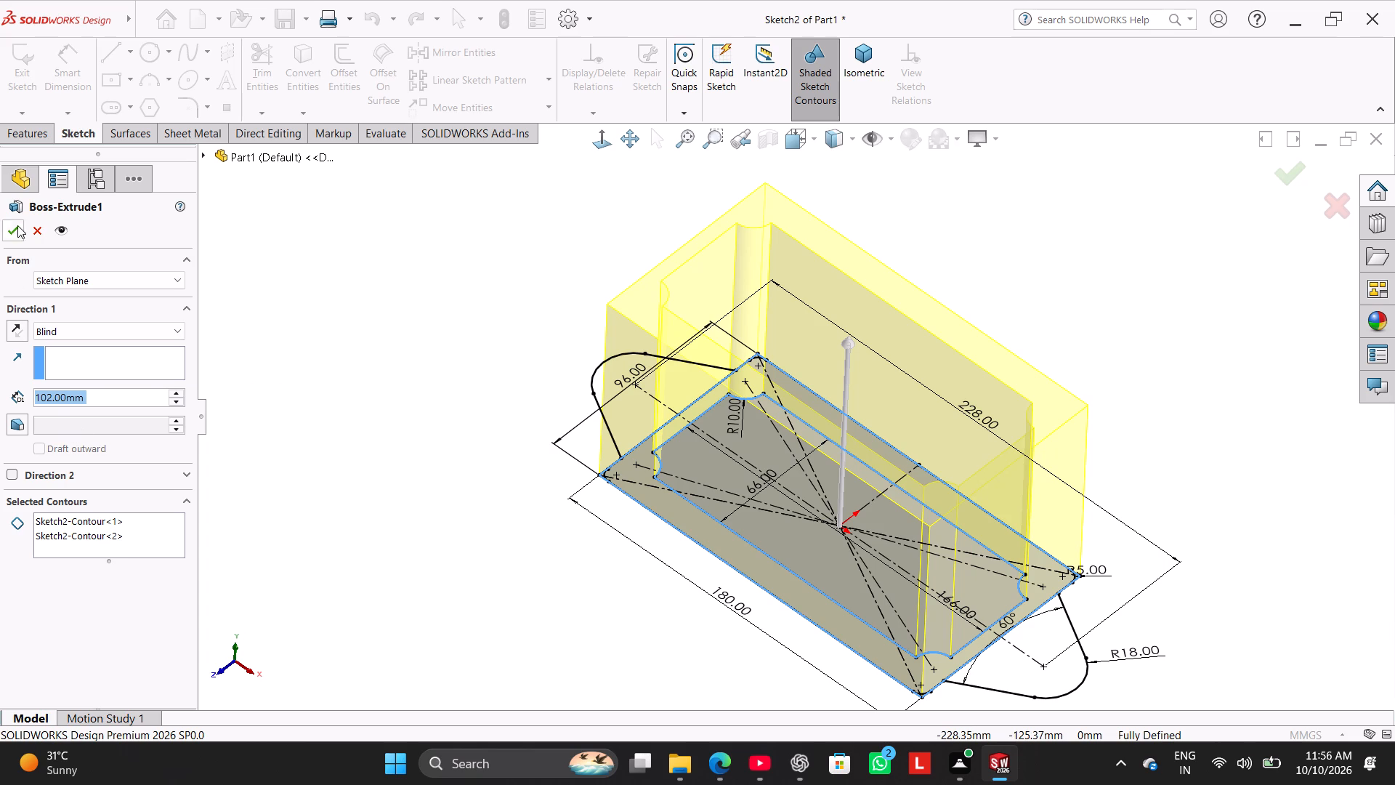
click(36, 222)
Edit the boss extrusion's sketch and open the outer rectangle's 96 mm dimension for modification.
right_click(74, 399)
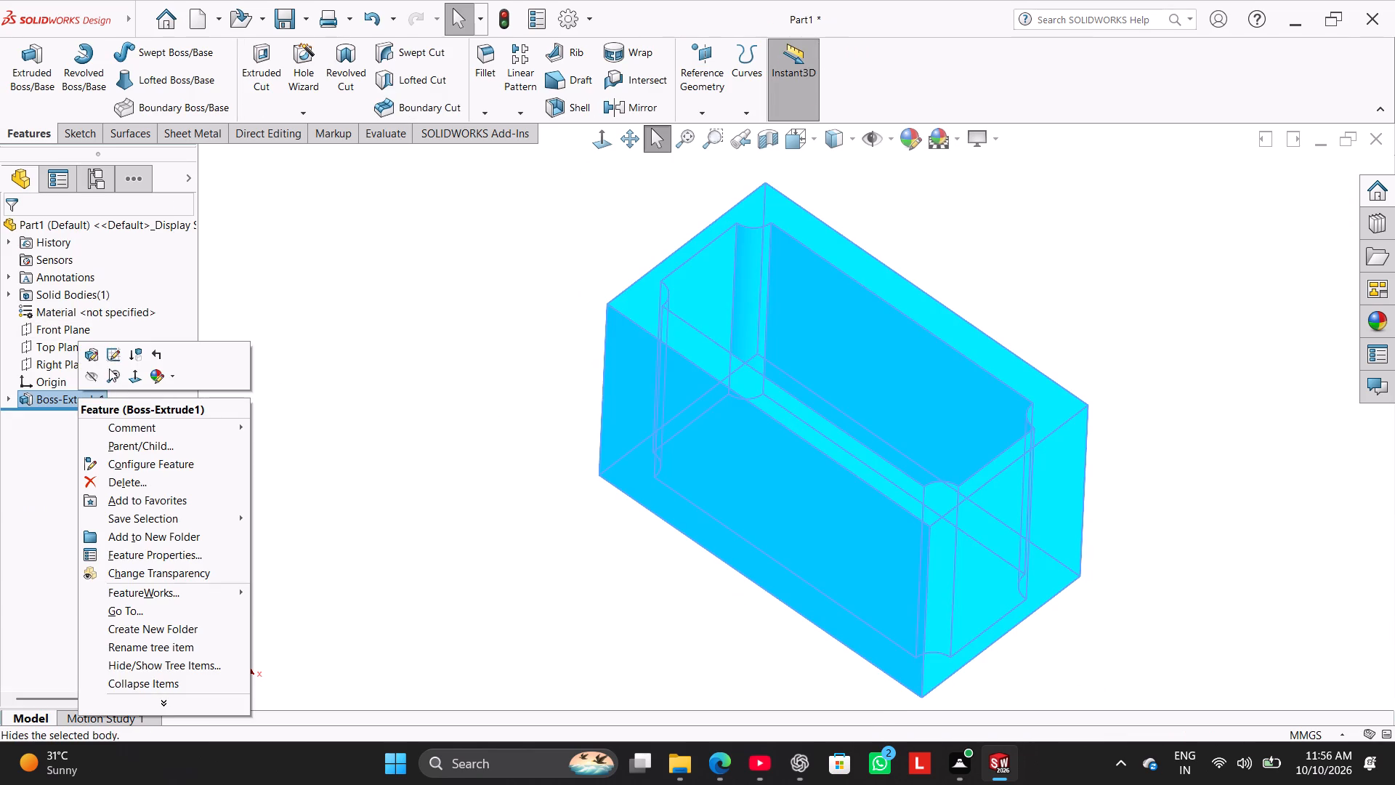
click(114, 353)
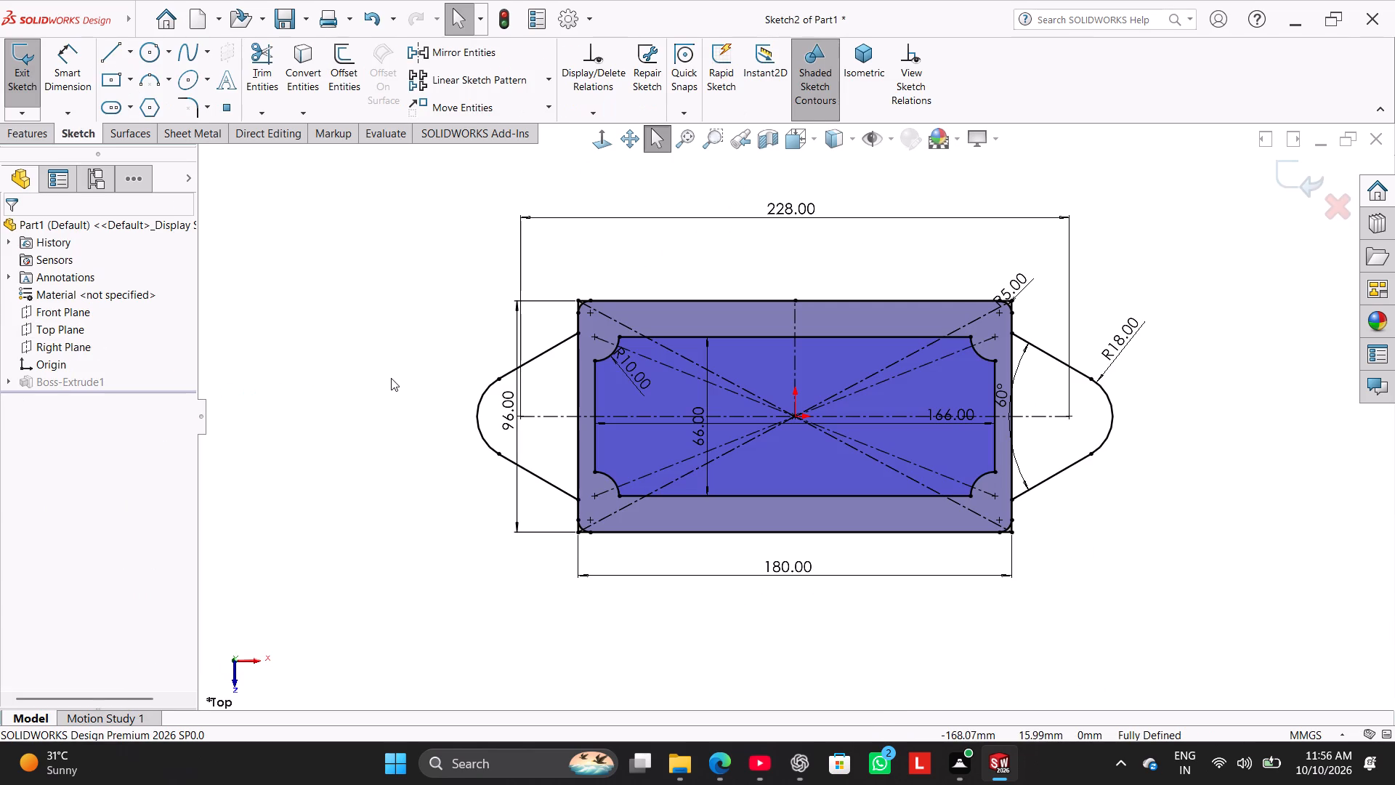
double_click(498, 427)
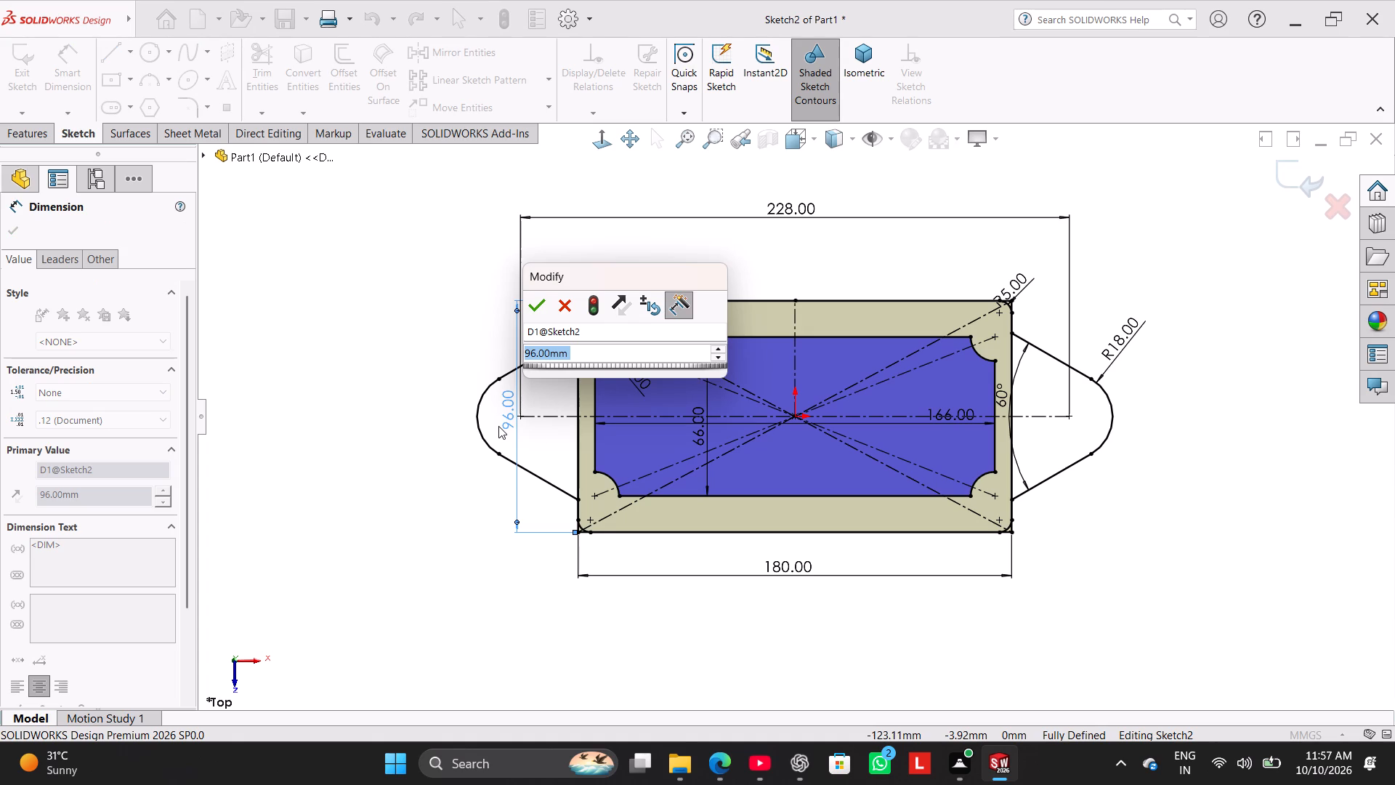
double_click(578, 350)
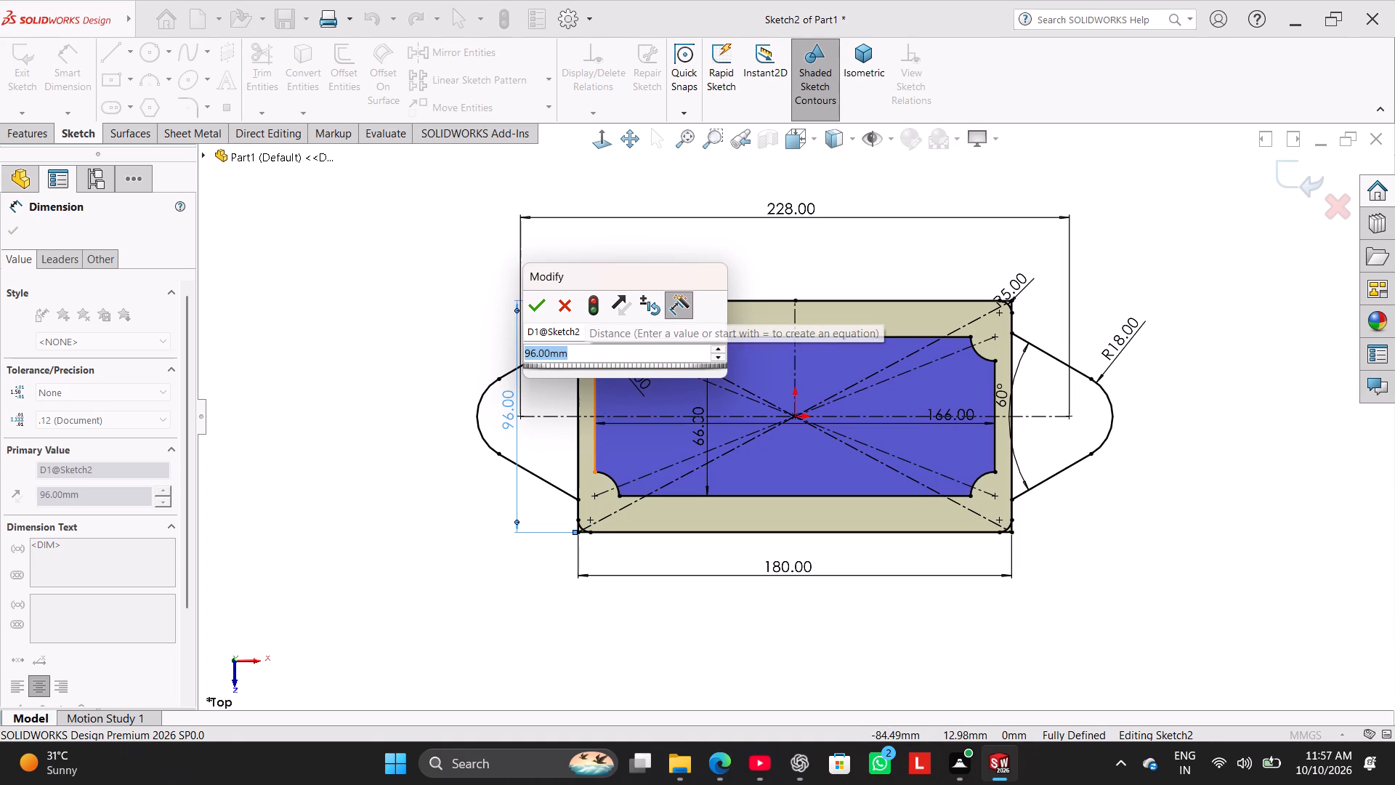
click(578, 350)
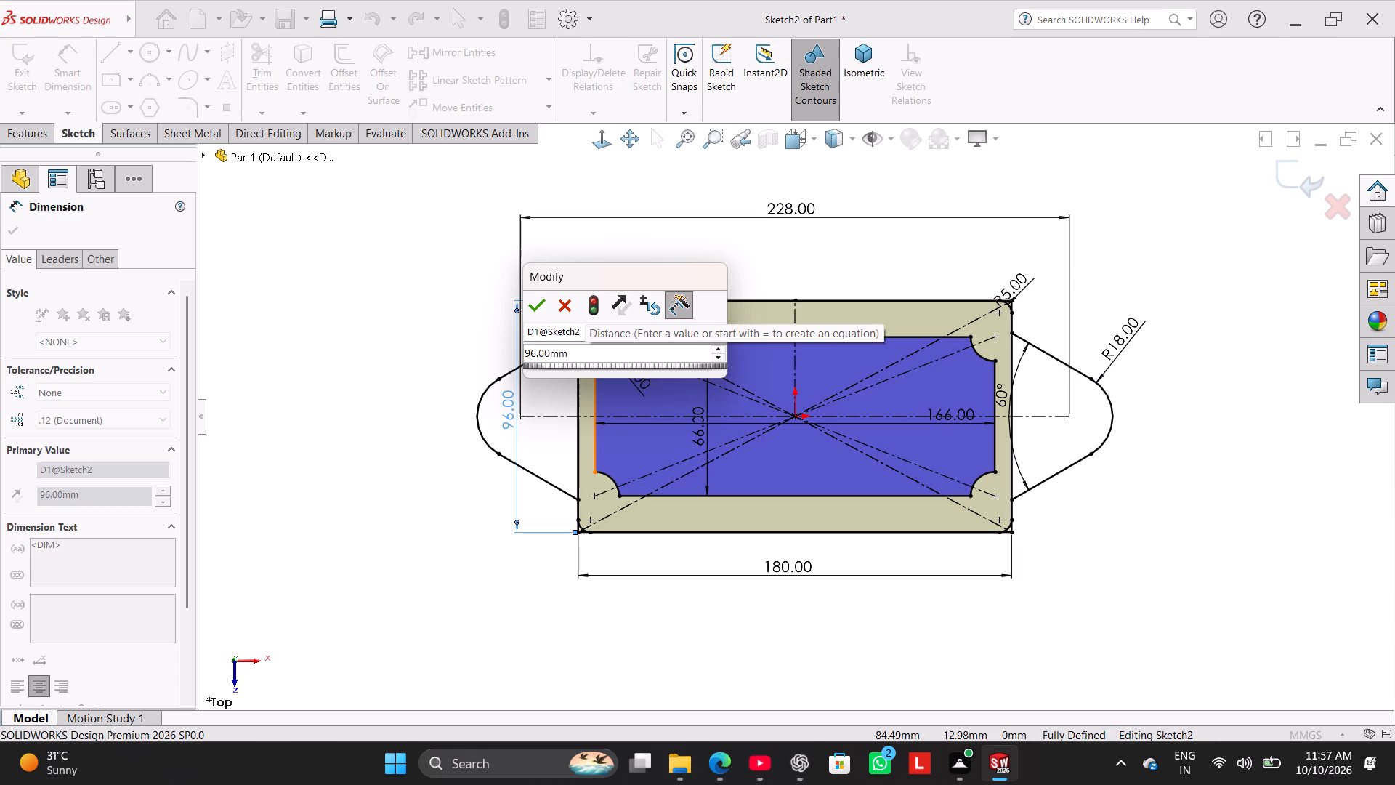
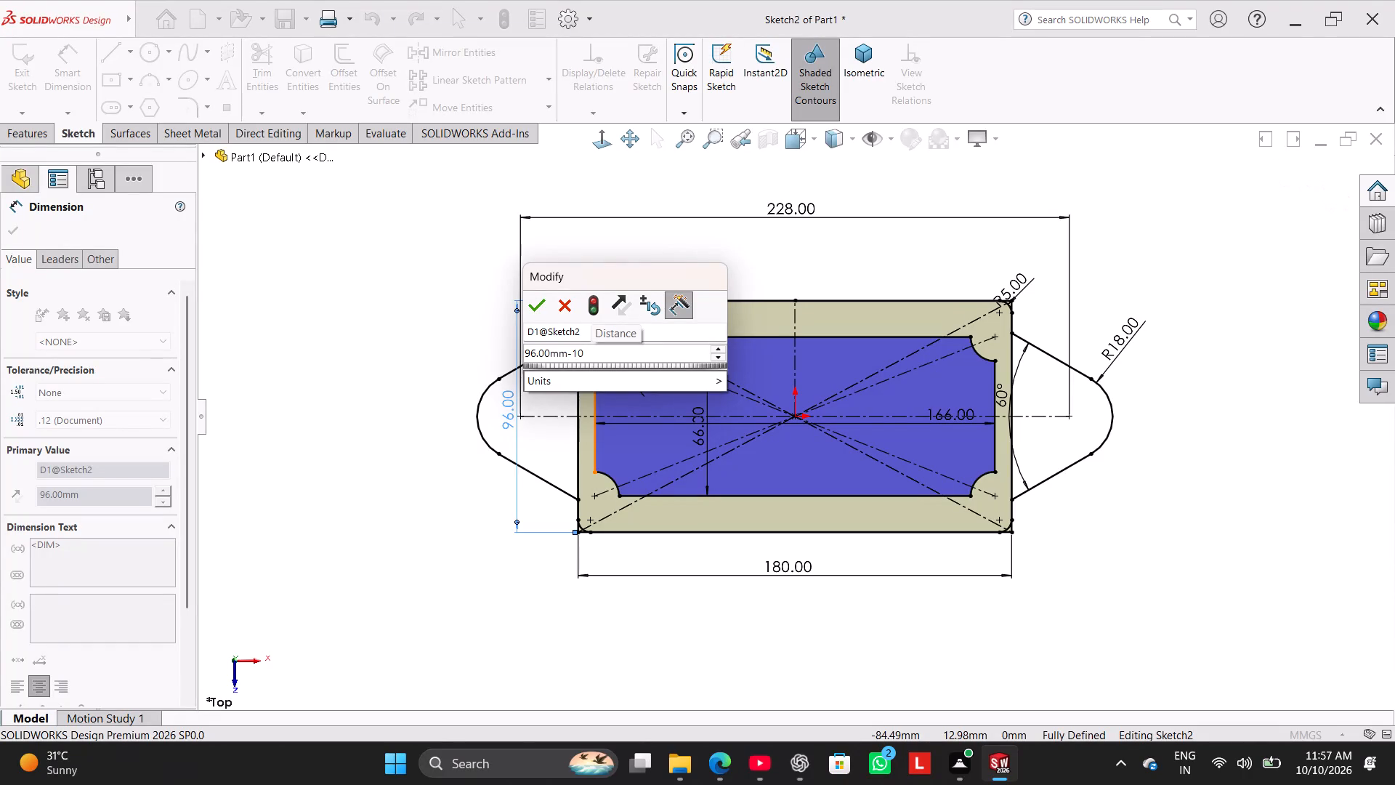
Set the outer rectangle's height dimension to 86 mm and exit the sketch to rebuild the hollow body.
key(Return)
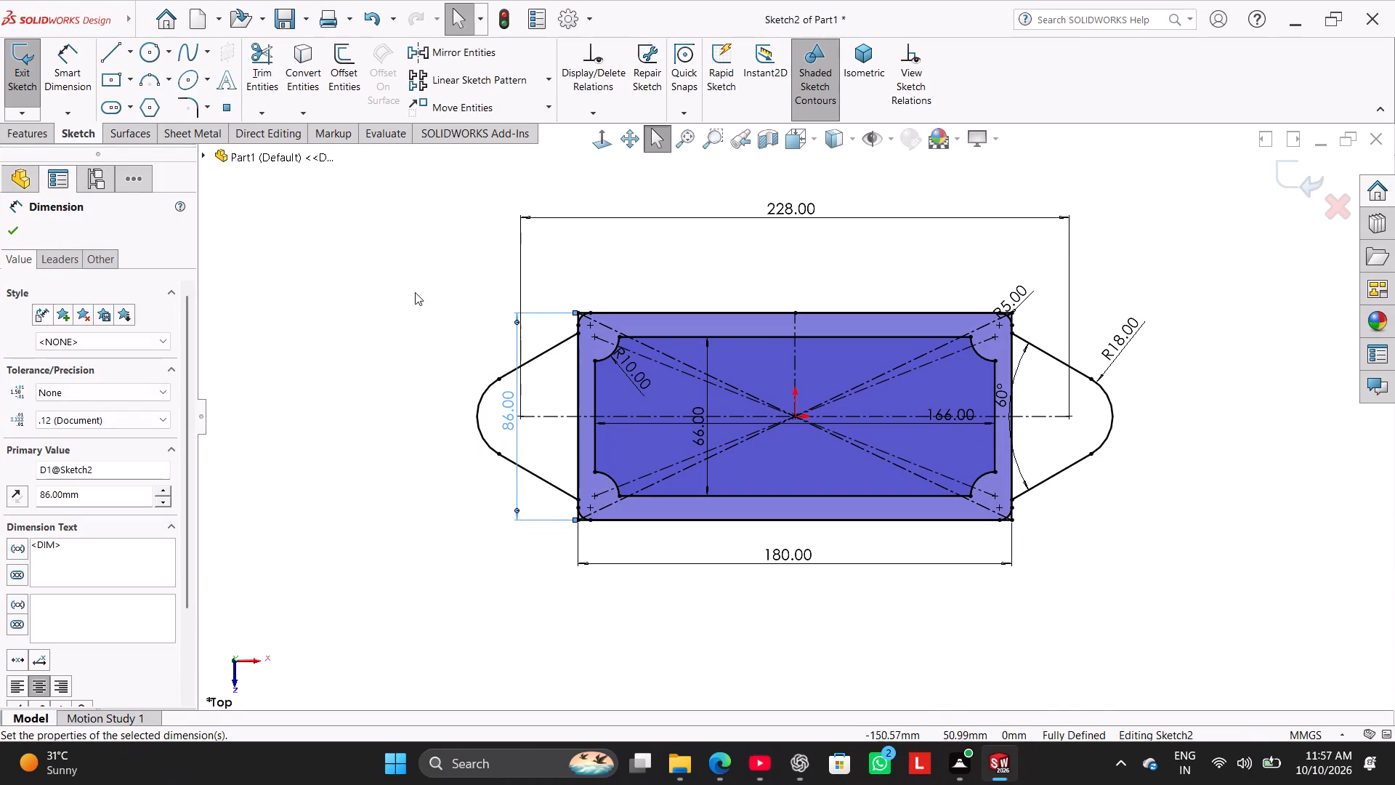
click(15, 225)
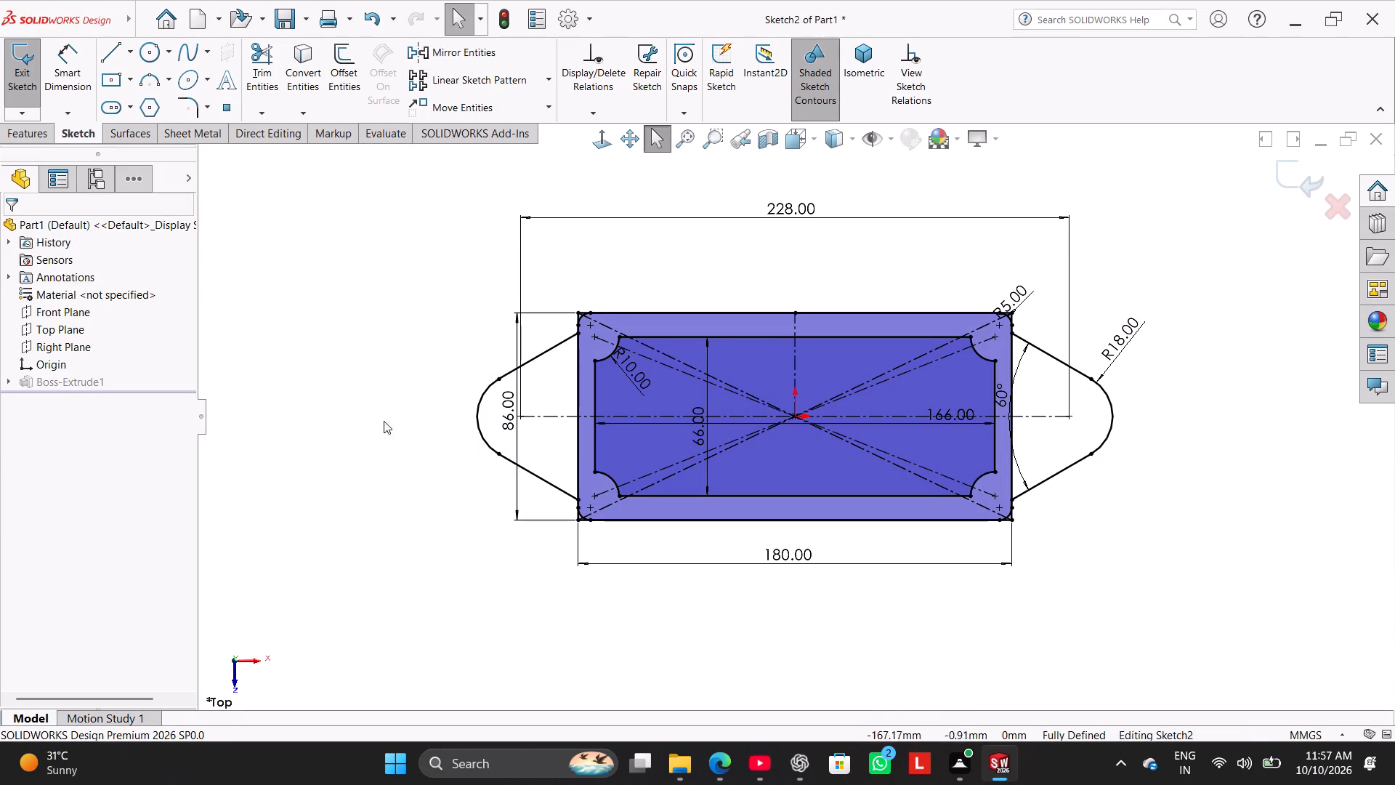
click(17, 58)
right_drag(376, 434, 511, 307)
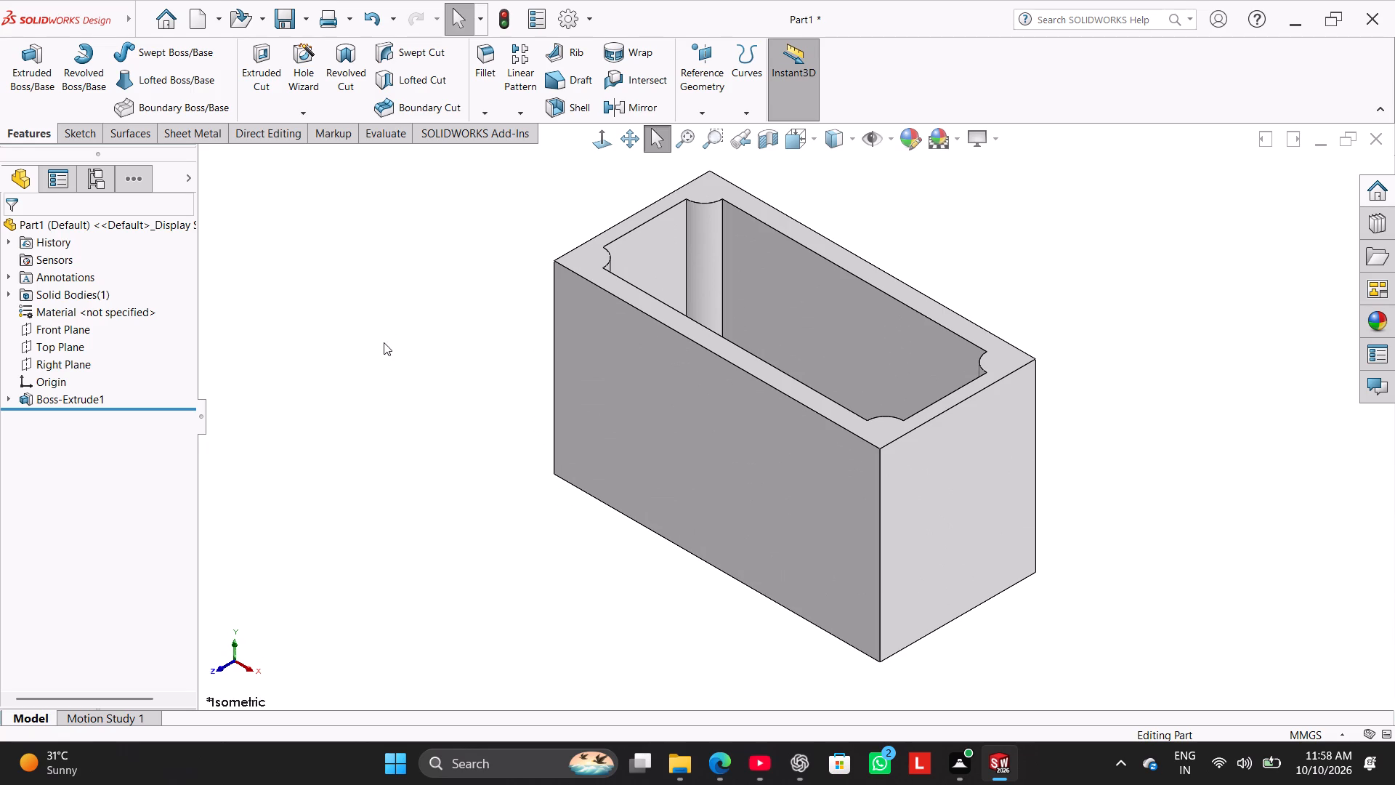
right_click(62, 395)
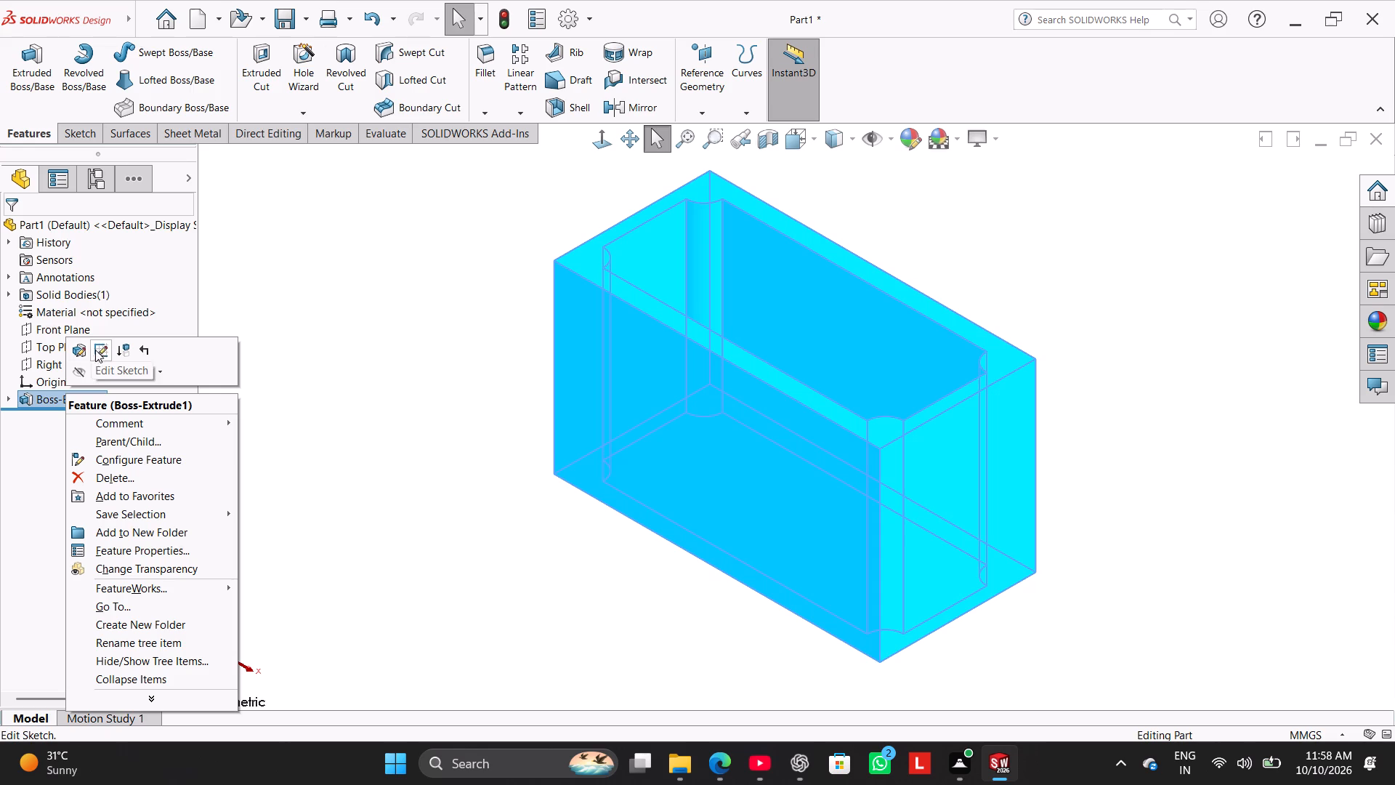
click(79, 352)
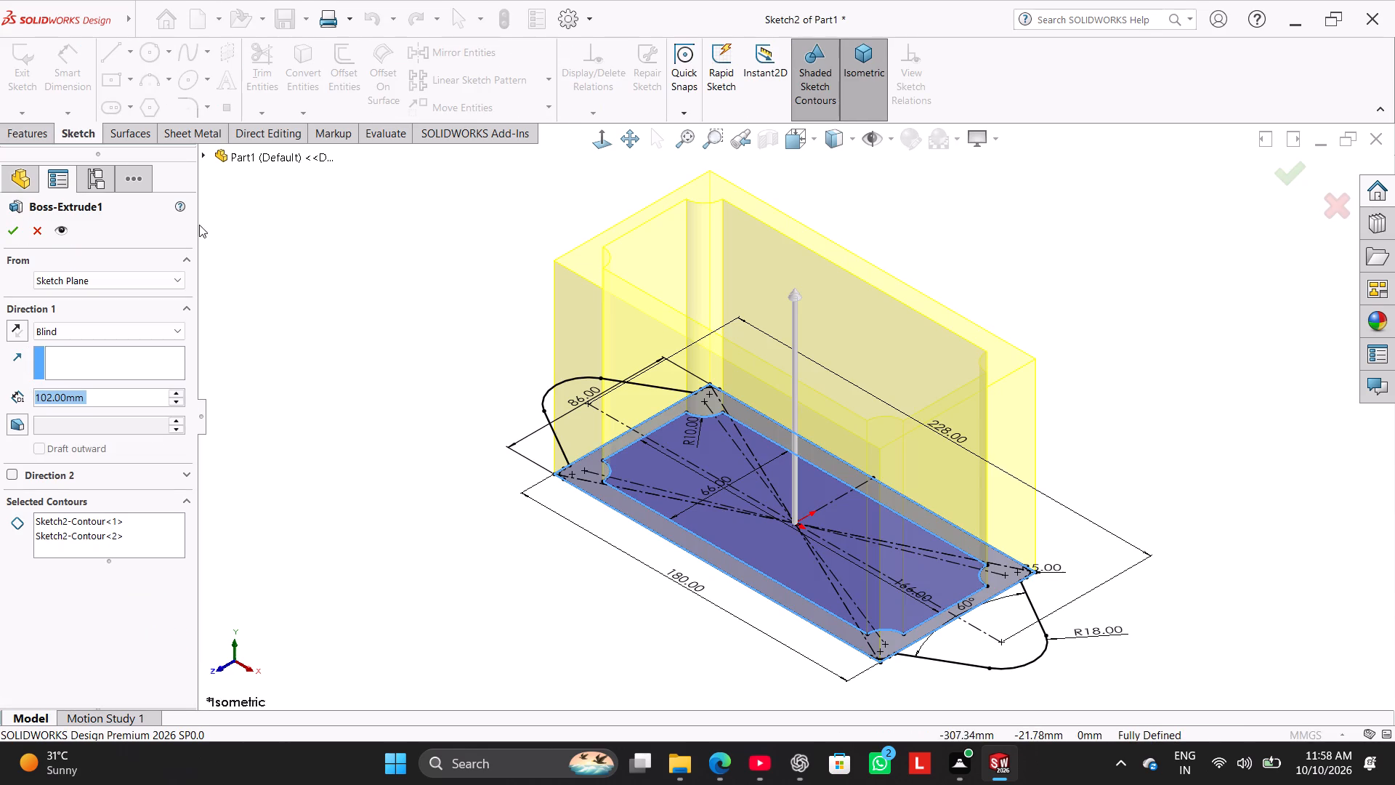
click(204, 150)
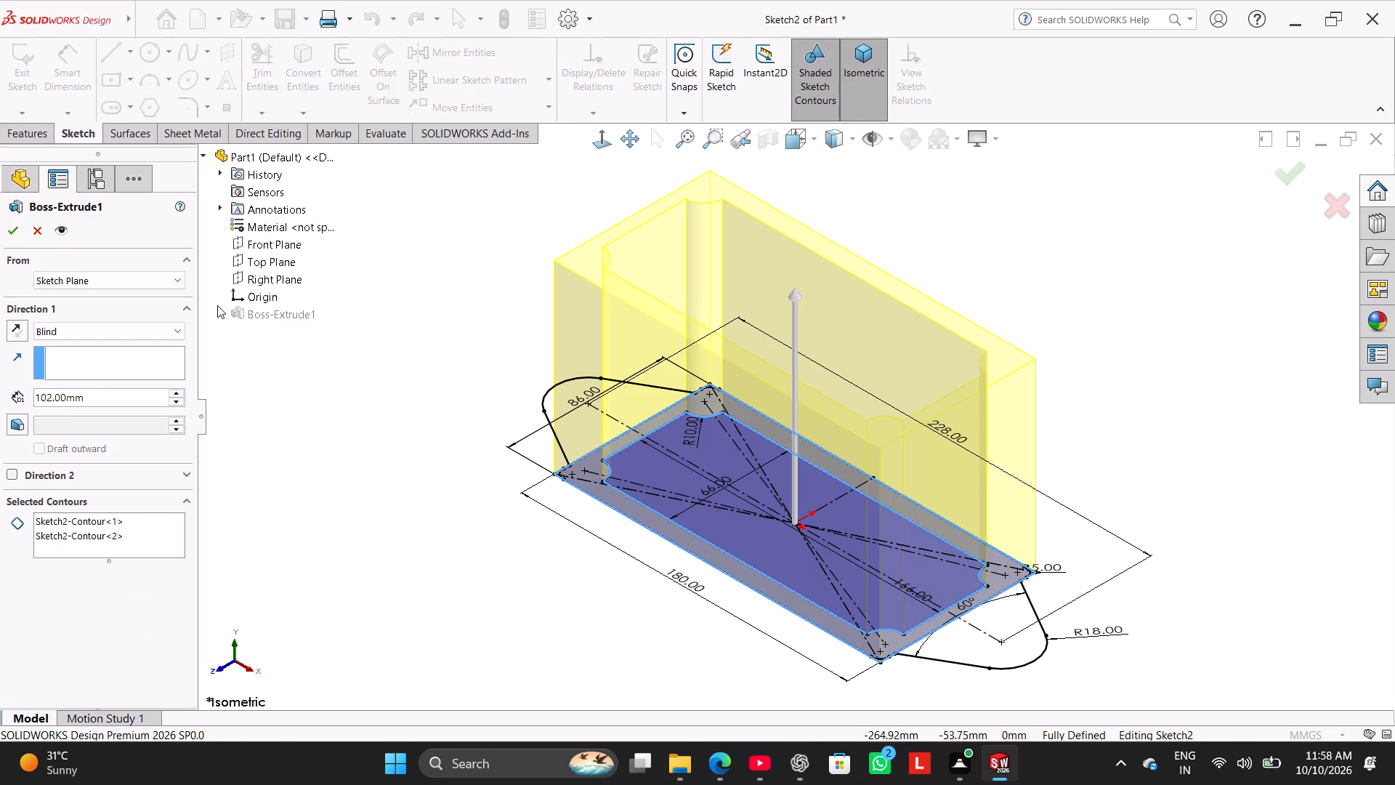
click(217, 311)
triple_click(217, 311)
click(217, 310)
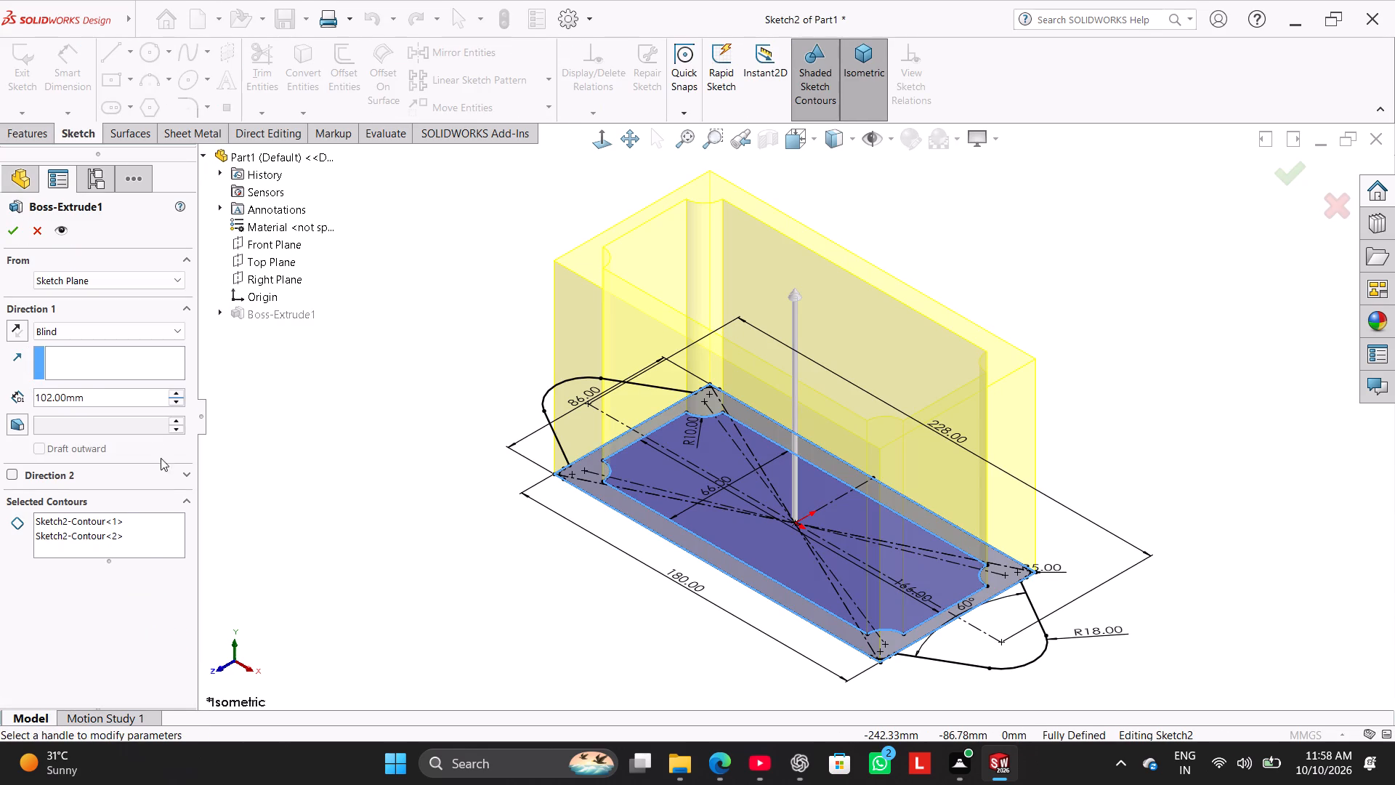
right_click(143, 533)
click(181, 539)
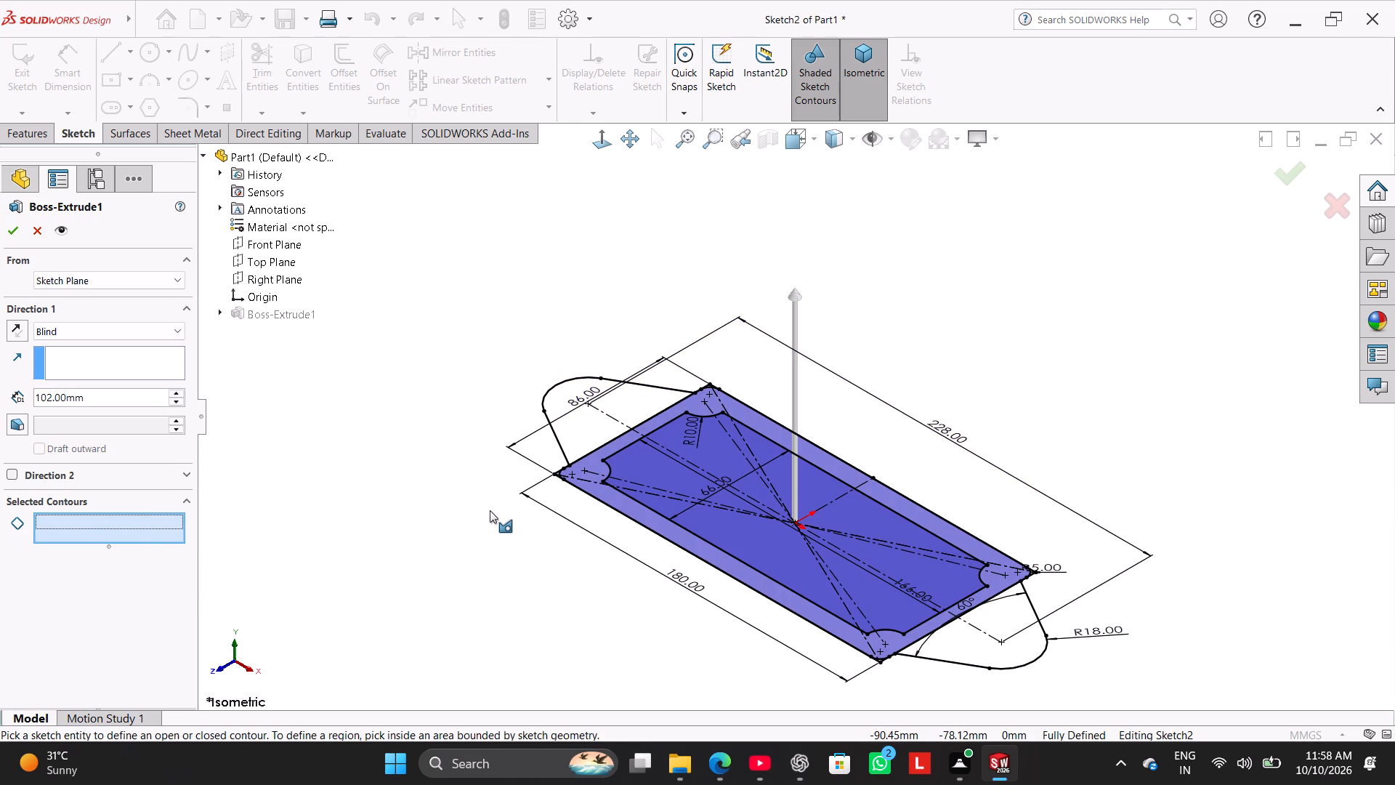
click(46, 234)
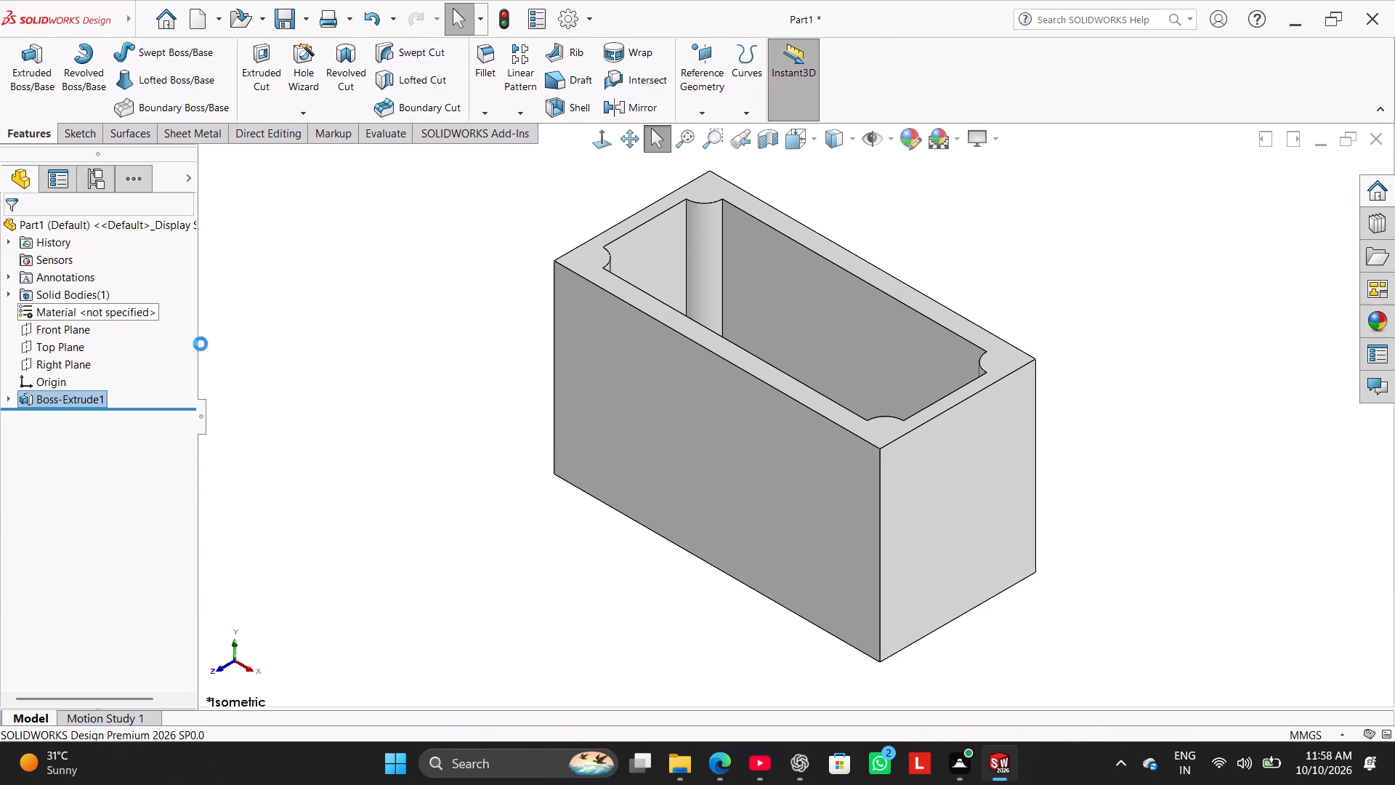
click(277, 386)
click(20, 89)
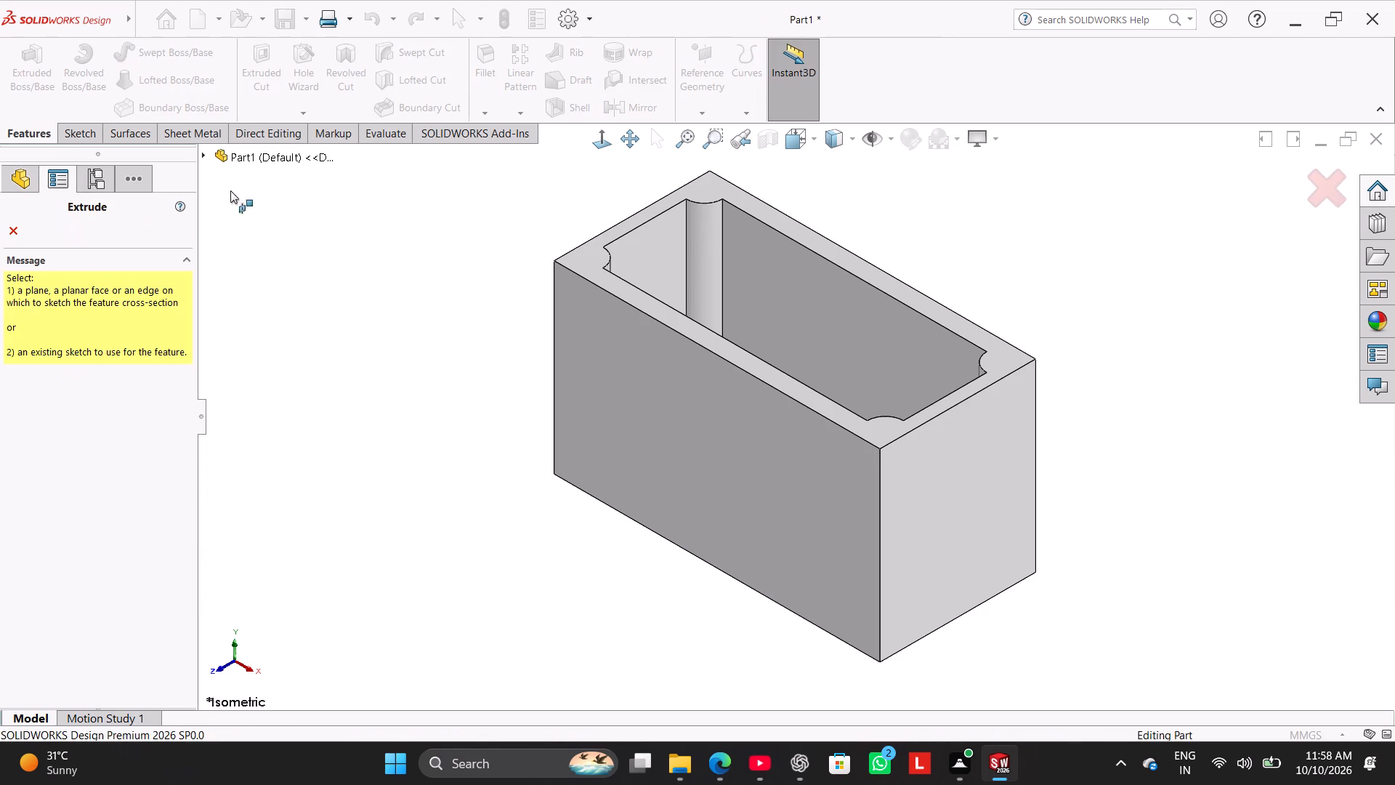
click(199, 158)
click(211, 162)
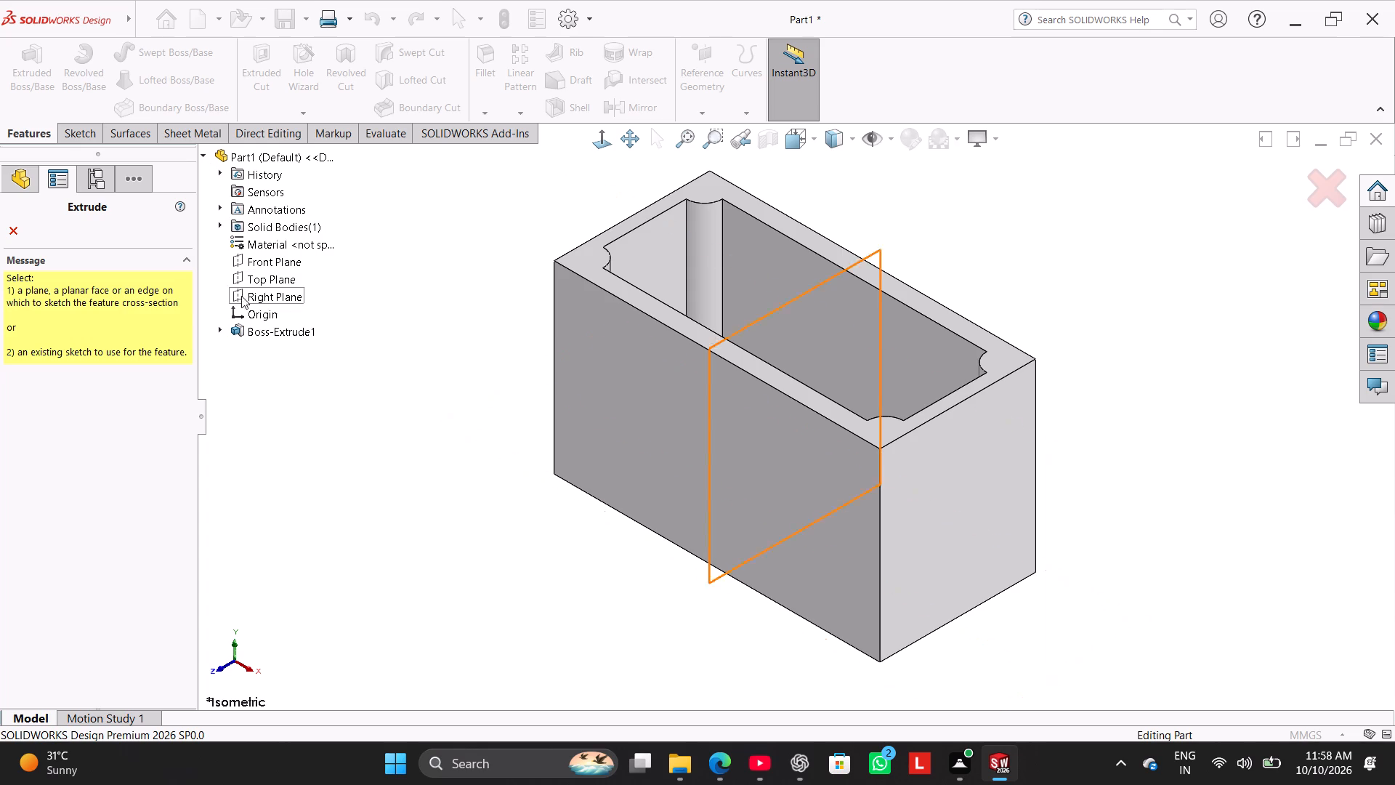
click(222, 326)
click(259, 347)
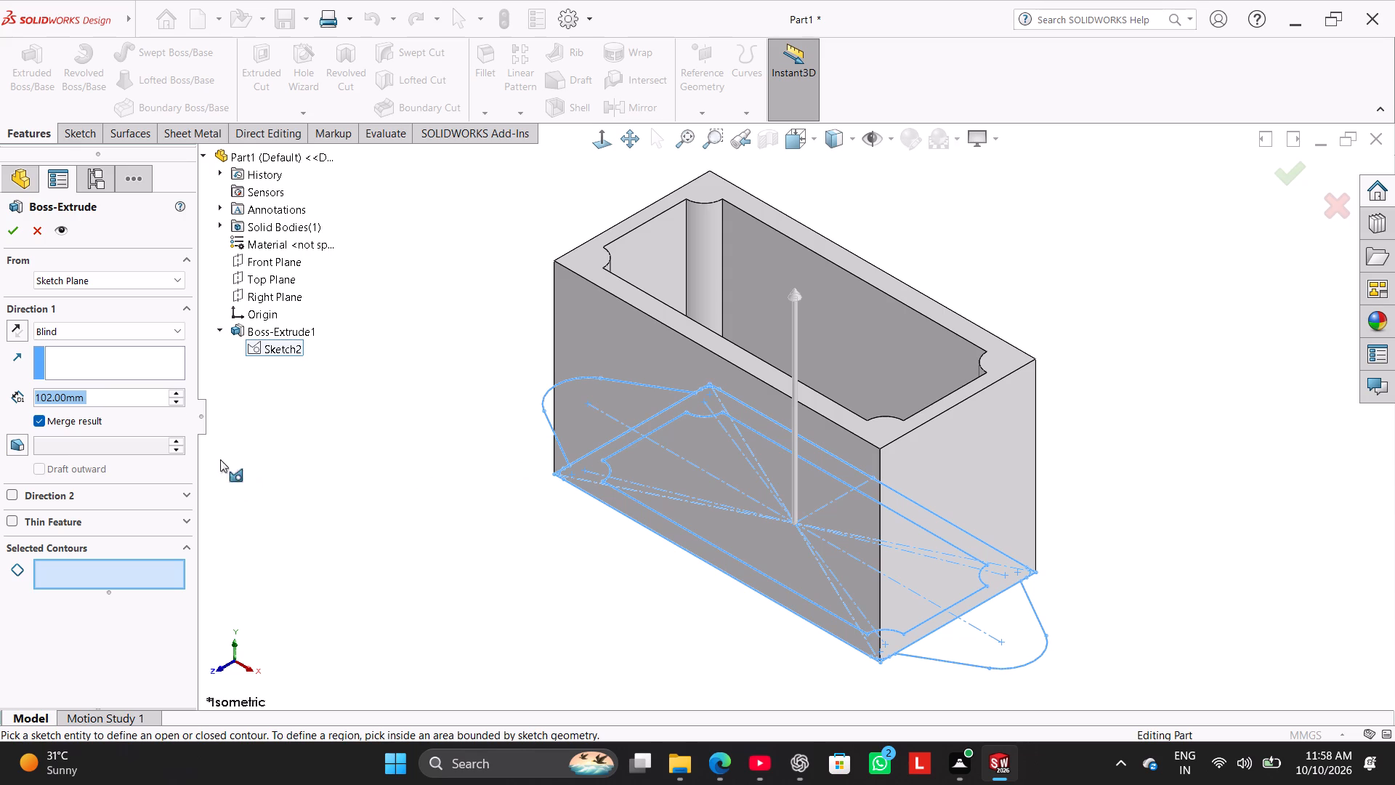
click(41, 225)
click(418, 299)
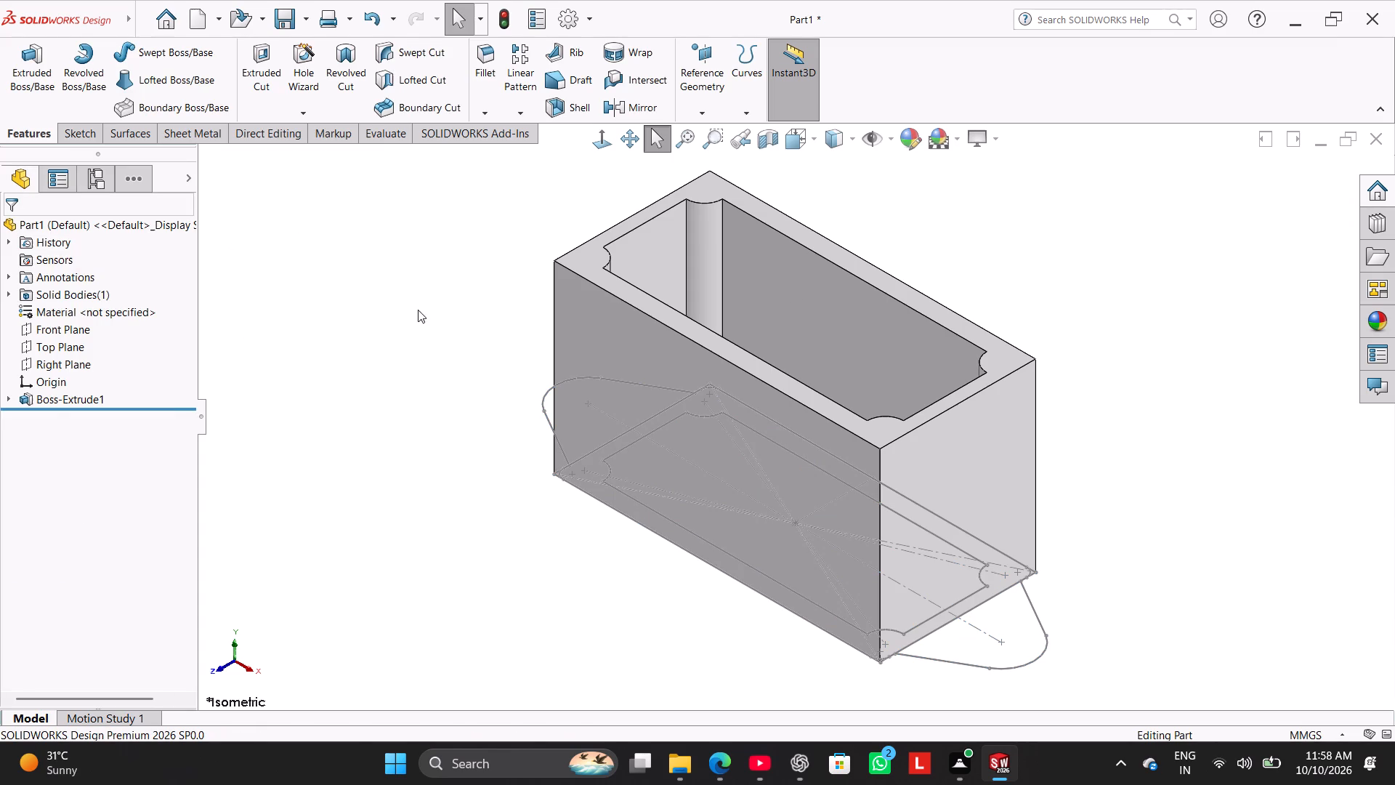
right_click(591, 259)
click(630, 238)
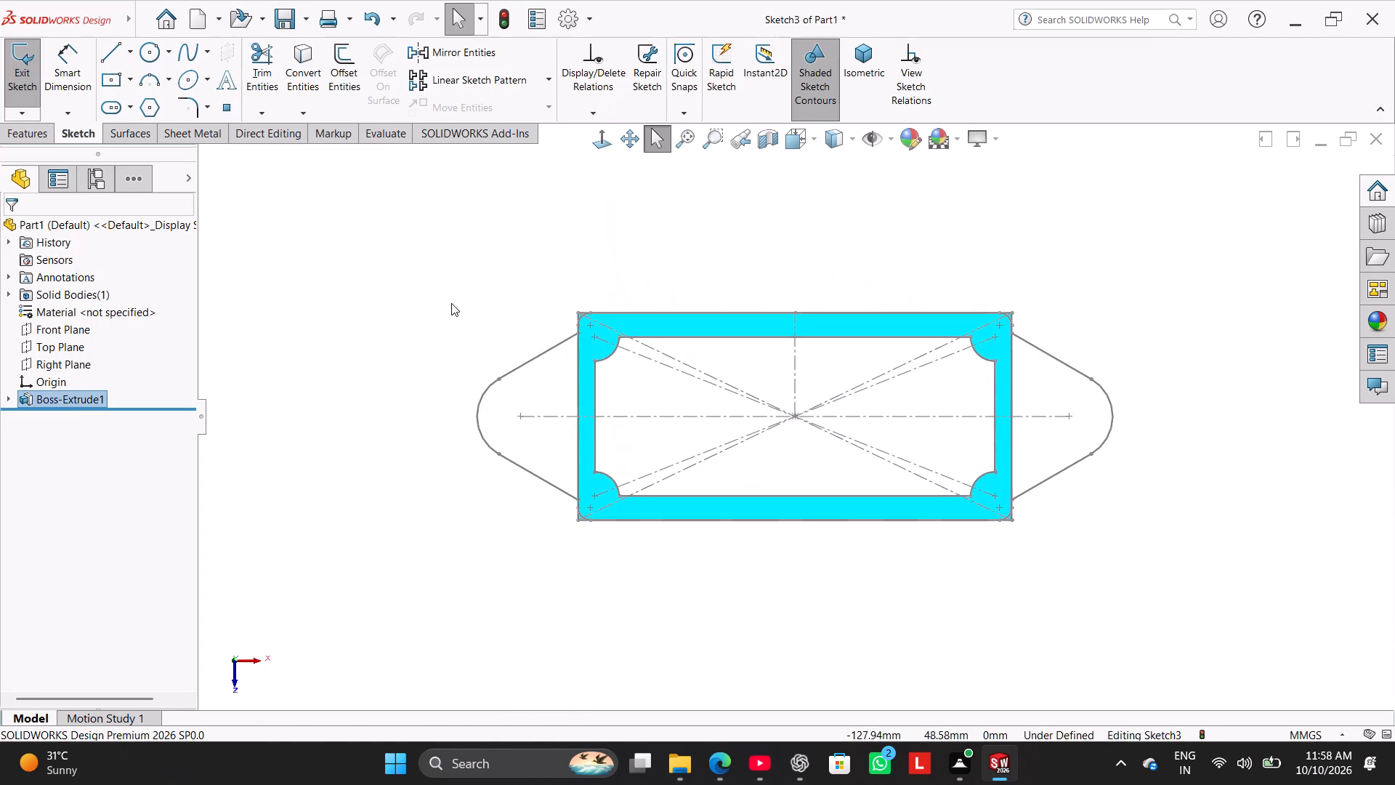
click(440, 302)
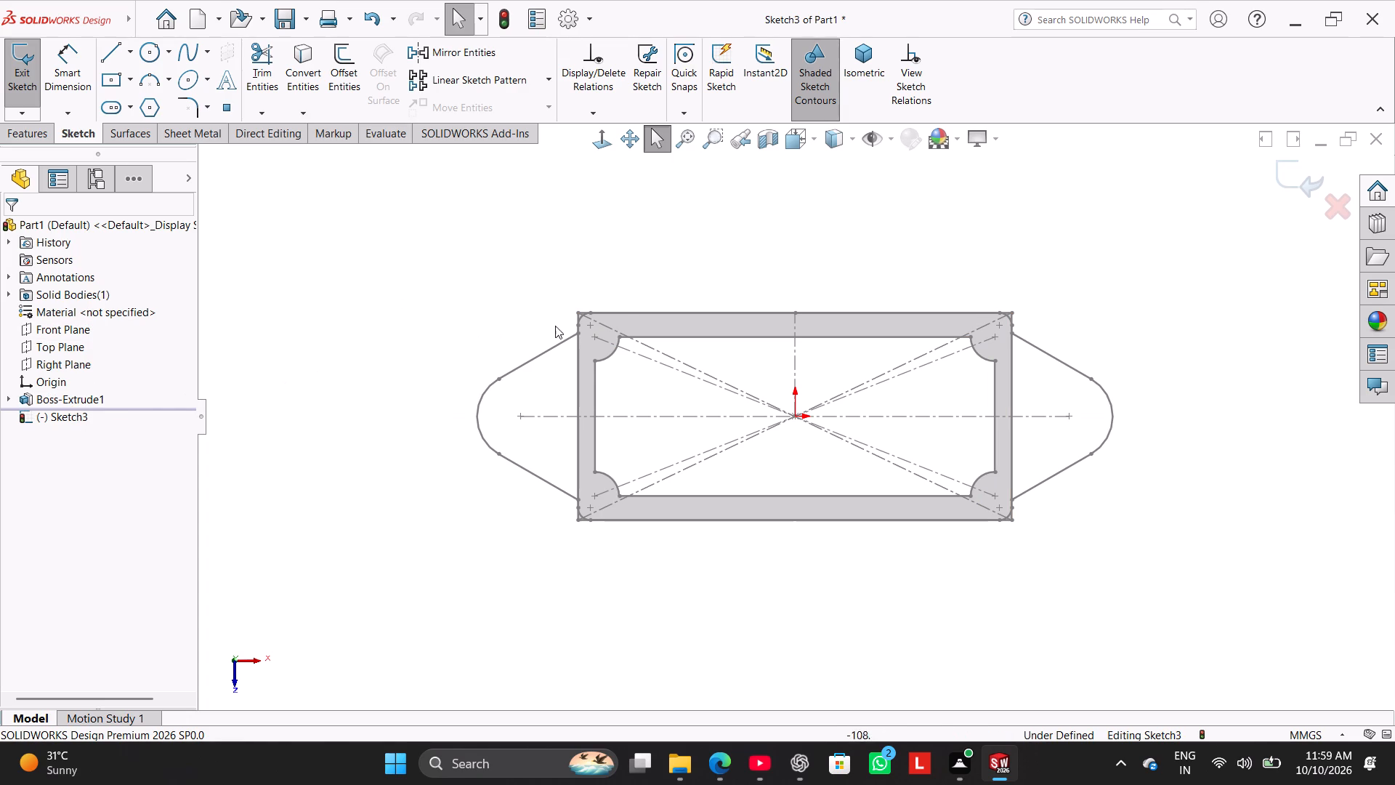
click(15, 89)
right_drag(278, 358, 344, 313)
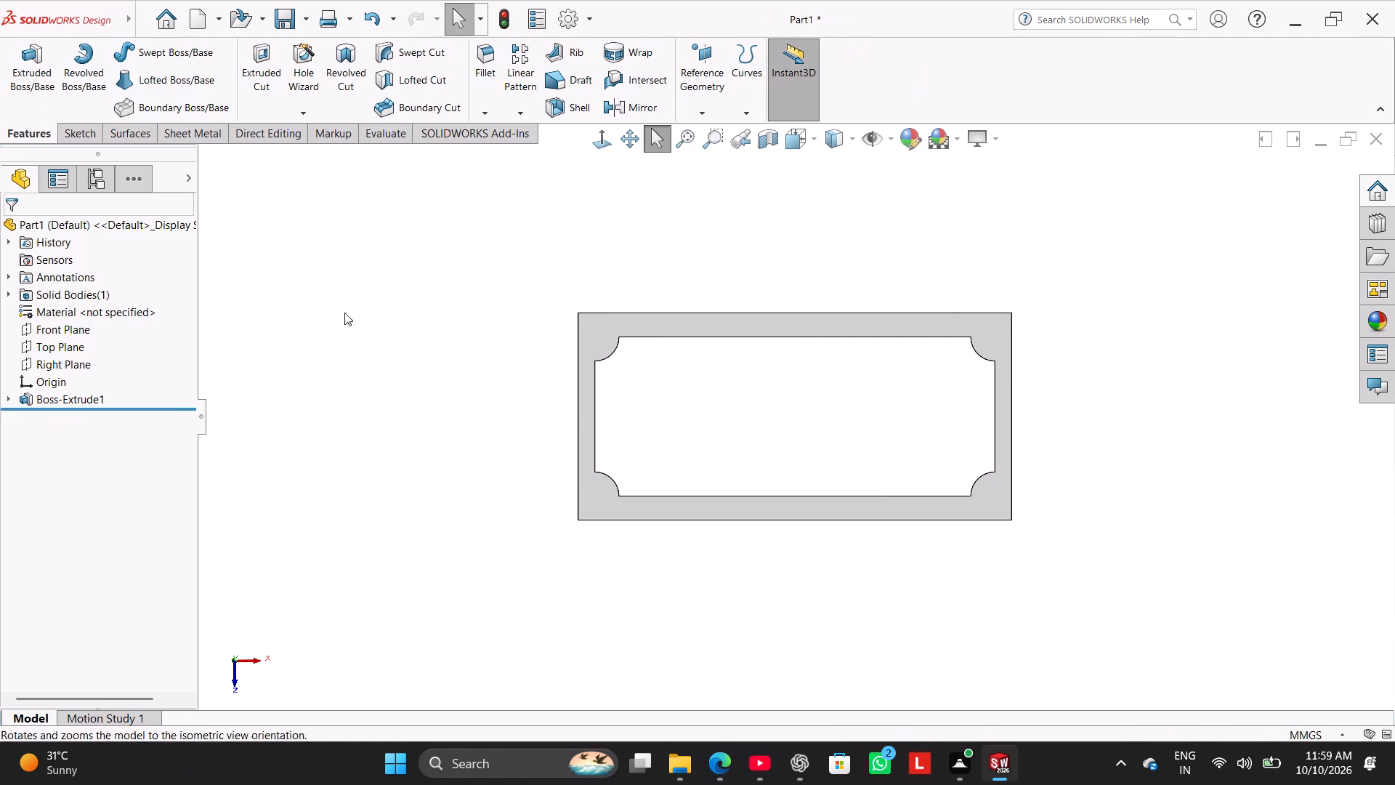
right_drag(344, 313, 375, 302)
Start a sketch on the body's top rim face and convert the eight edges of the notched opening into sketch entities.
right_click(573, 258)
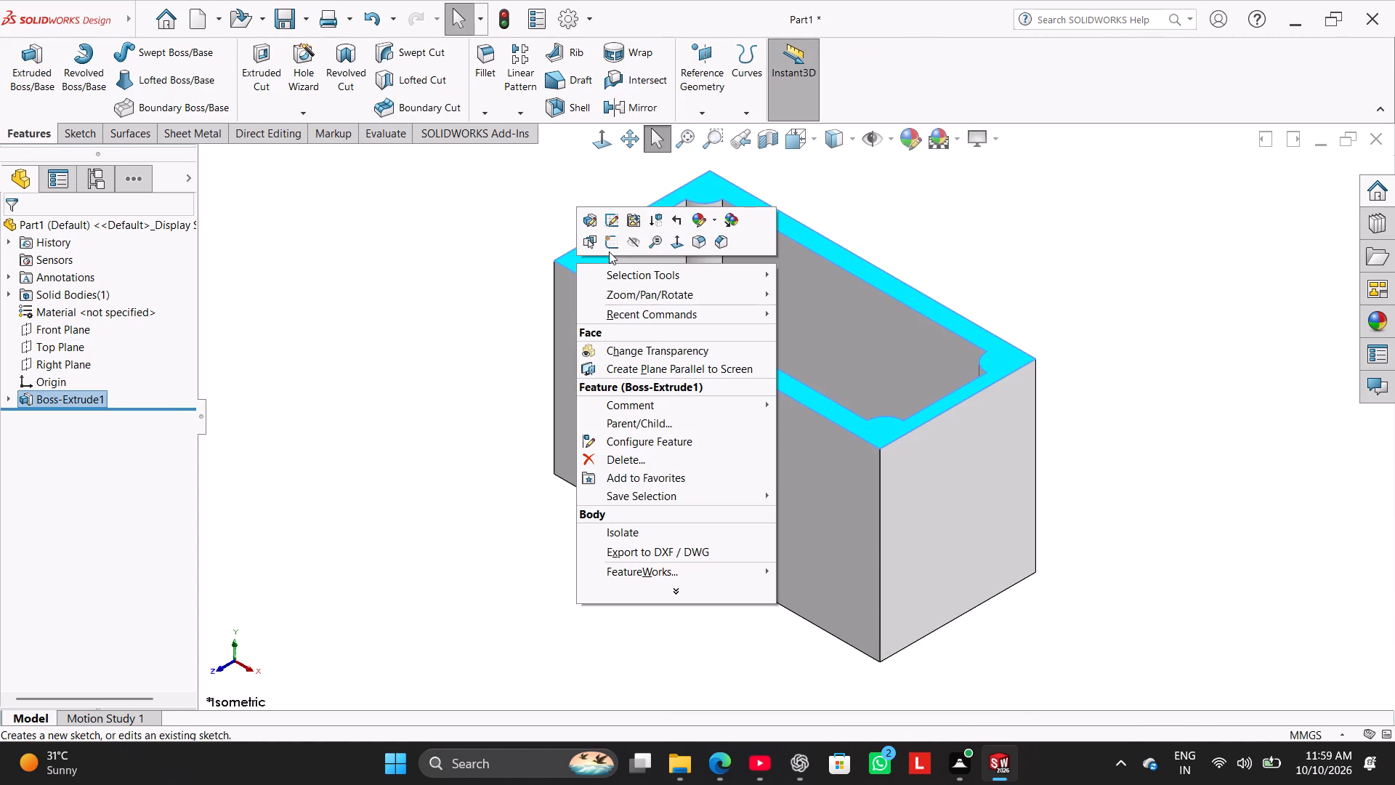
click(614, 243)
click(397, 339)
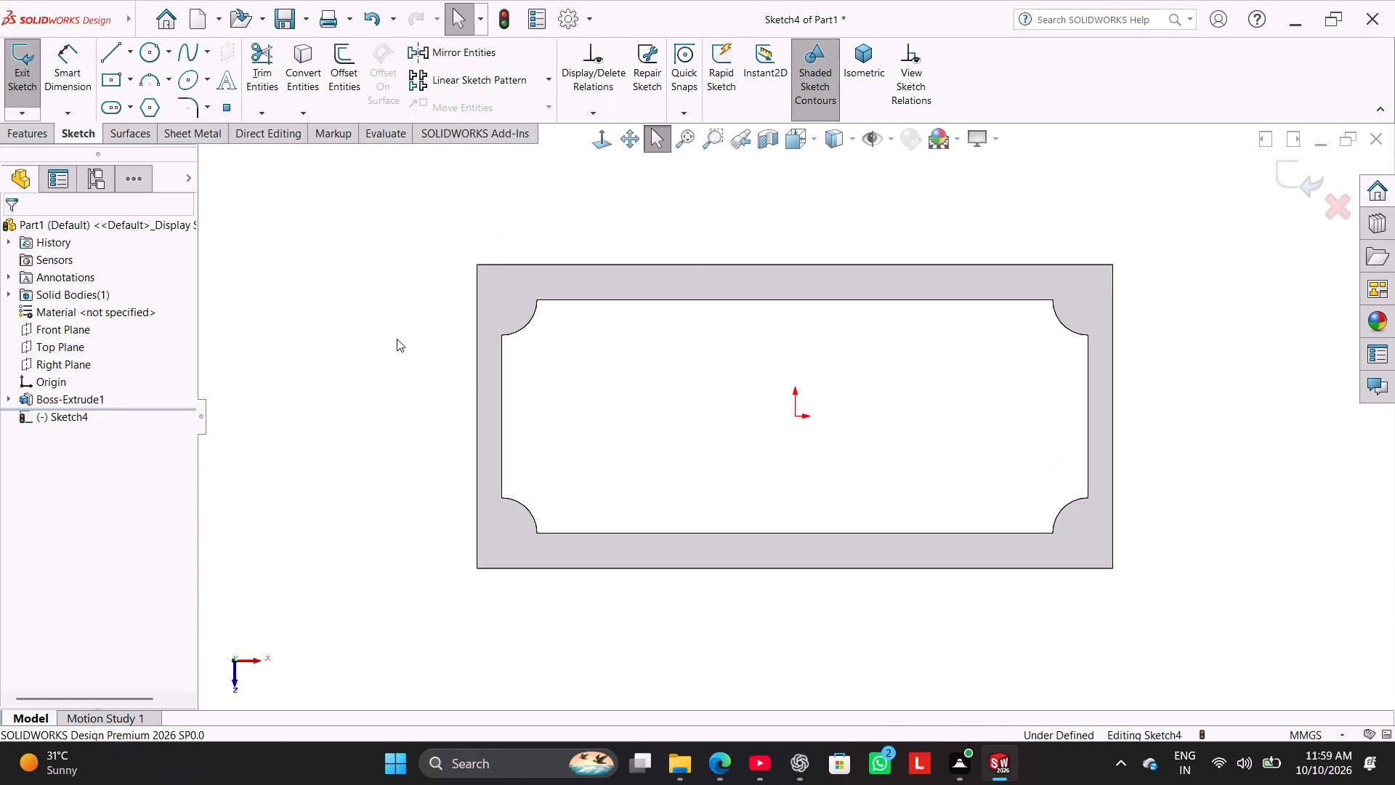
click(316, 58)
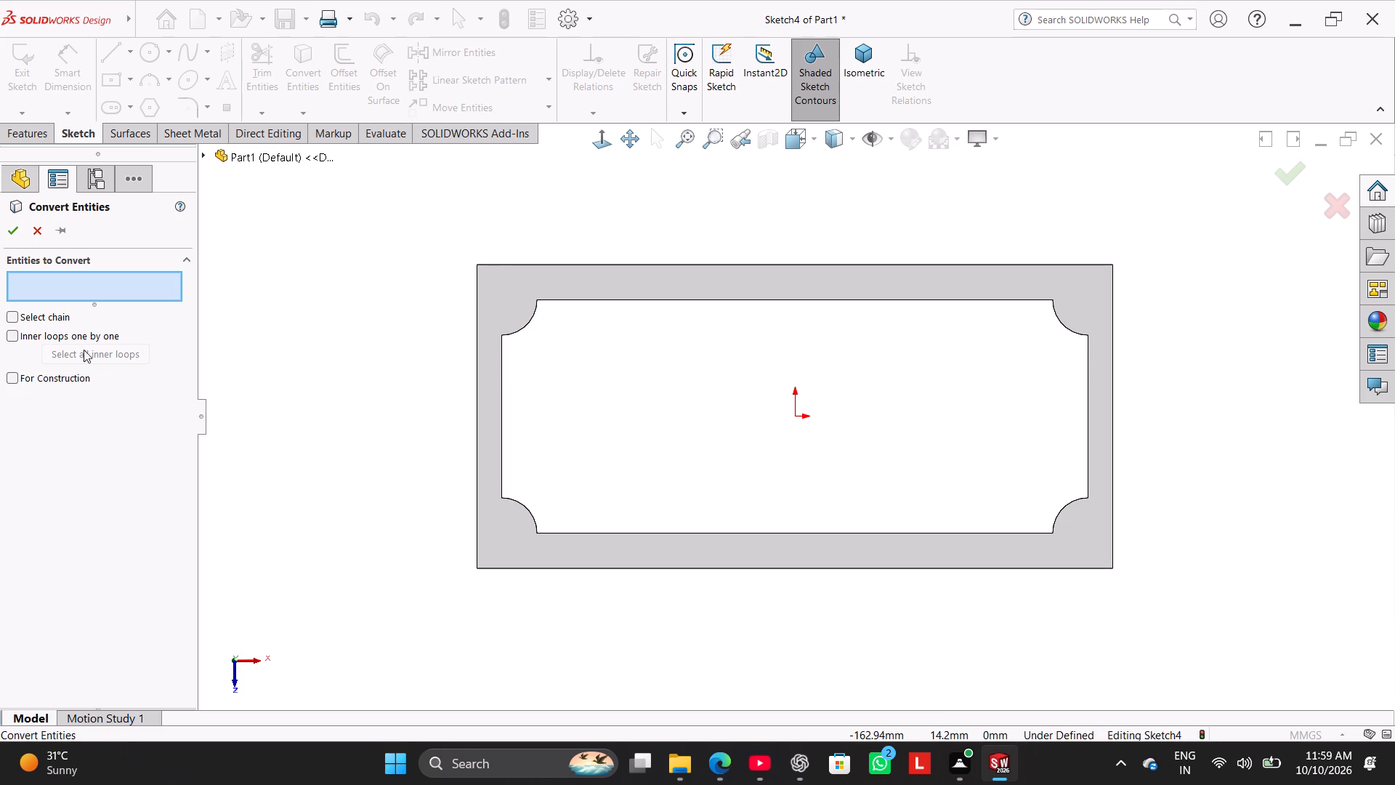
click(62, 321)
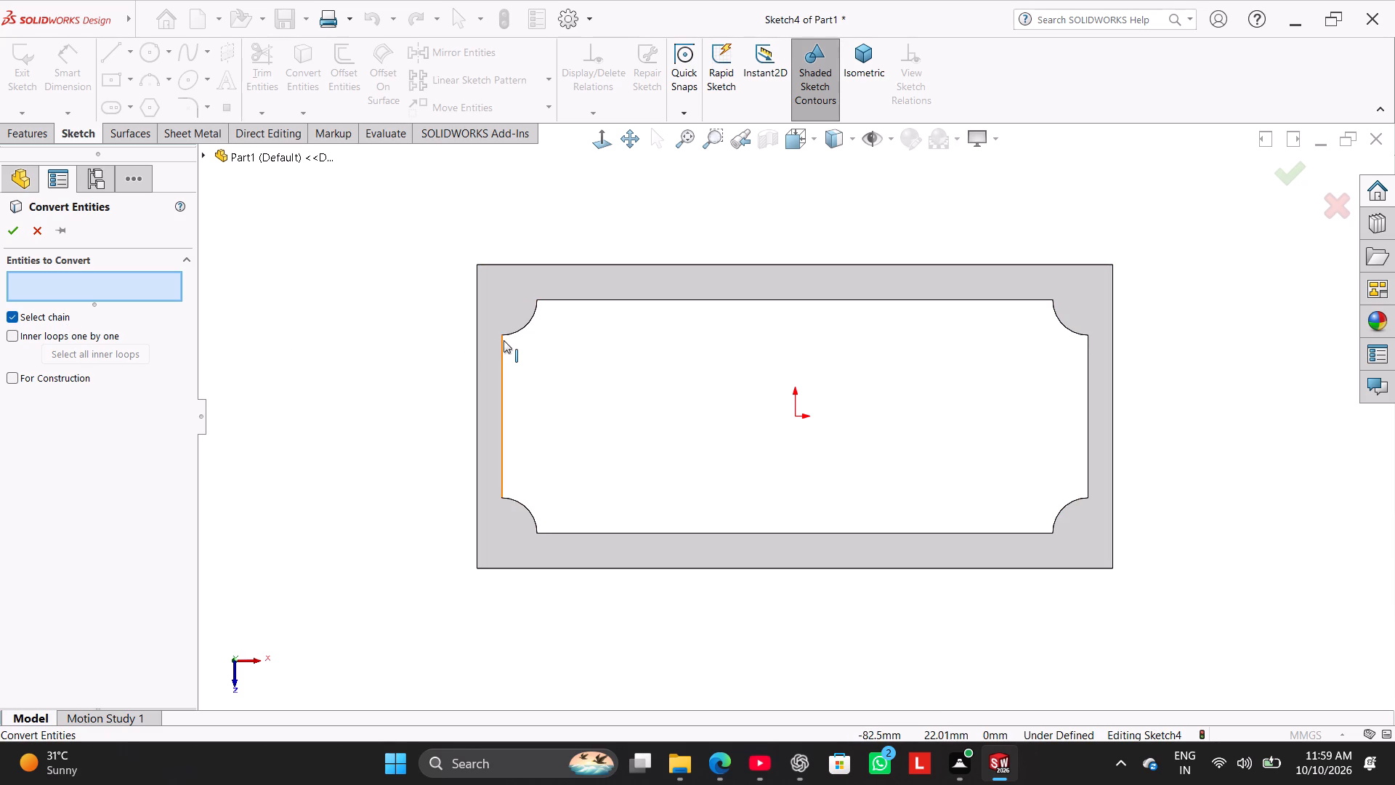
click(511, 333)
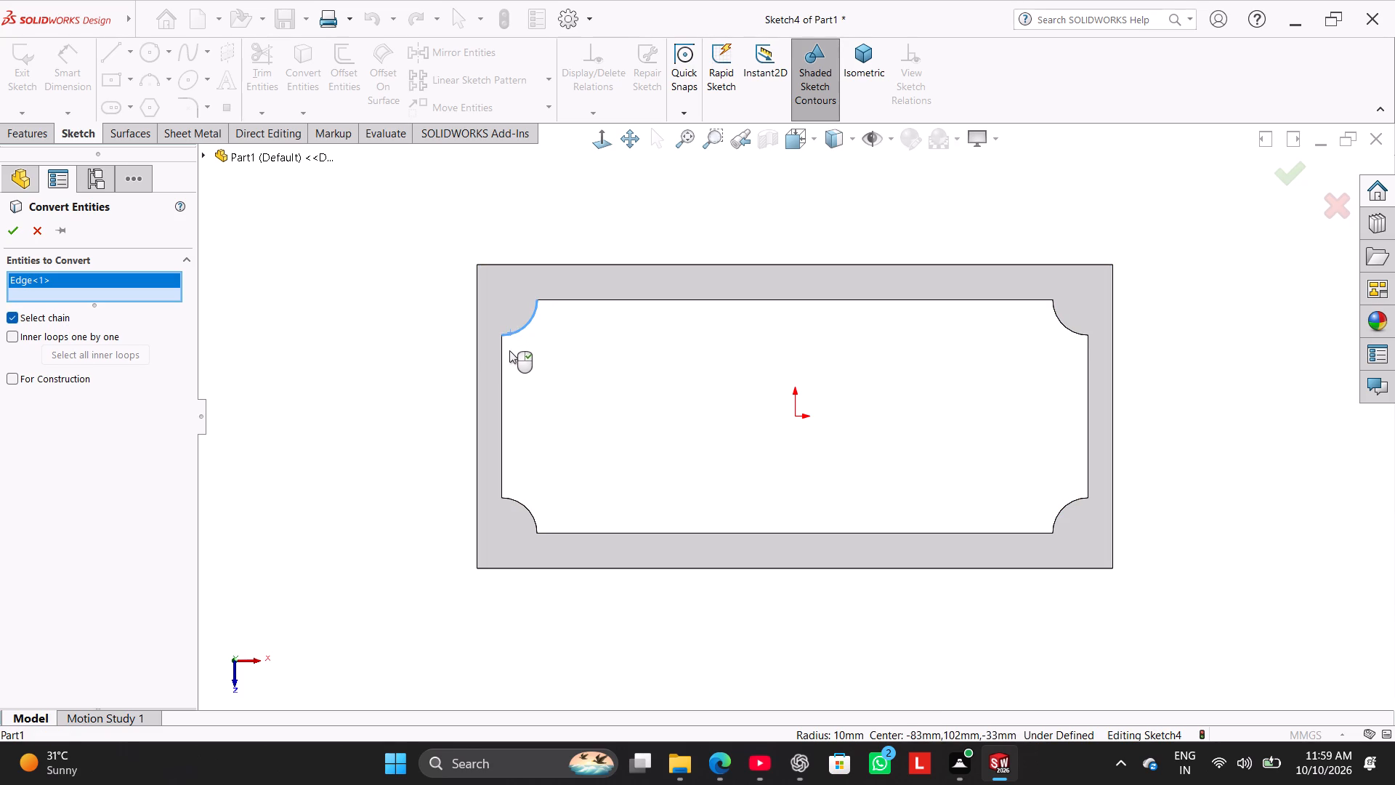
click(504, 358)
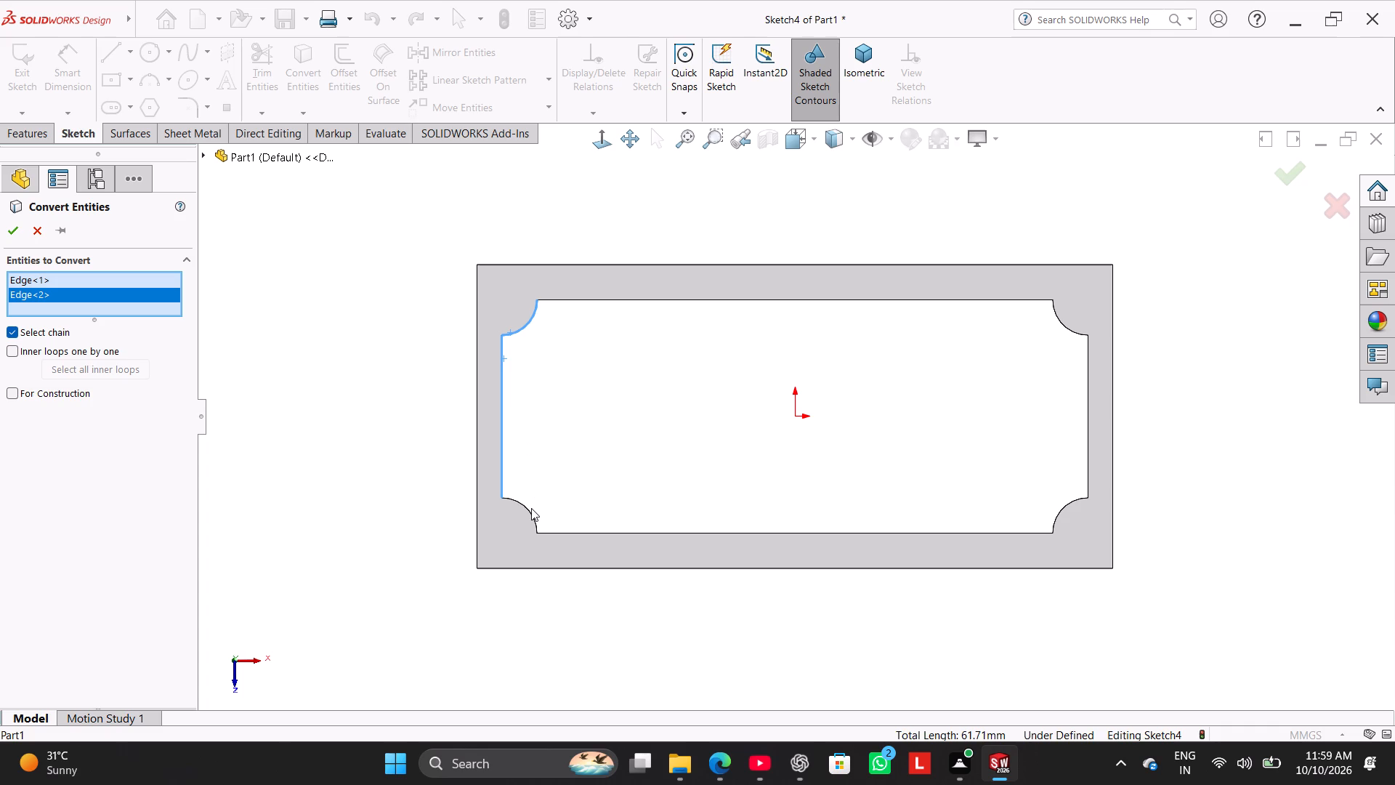
click(529, 508)
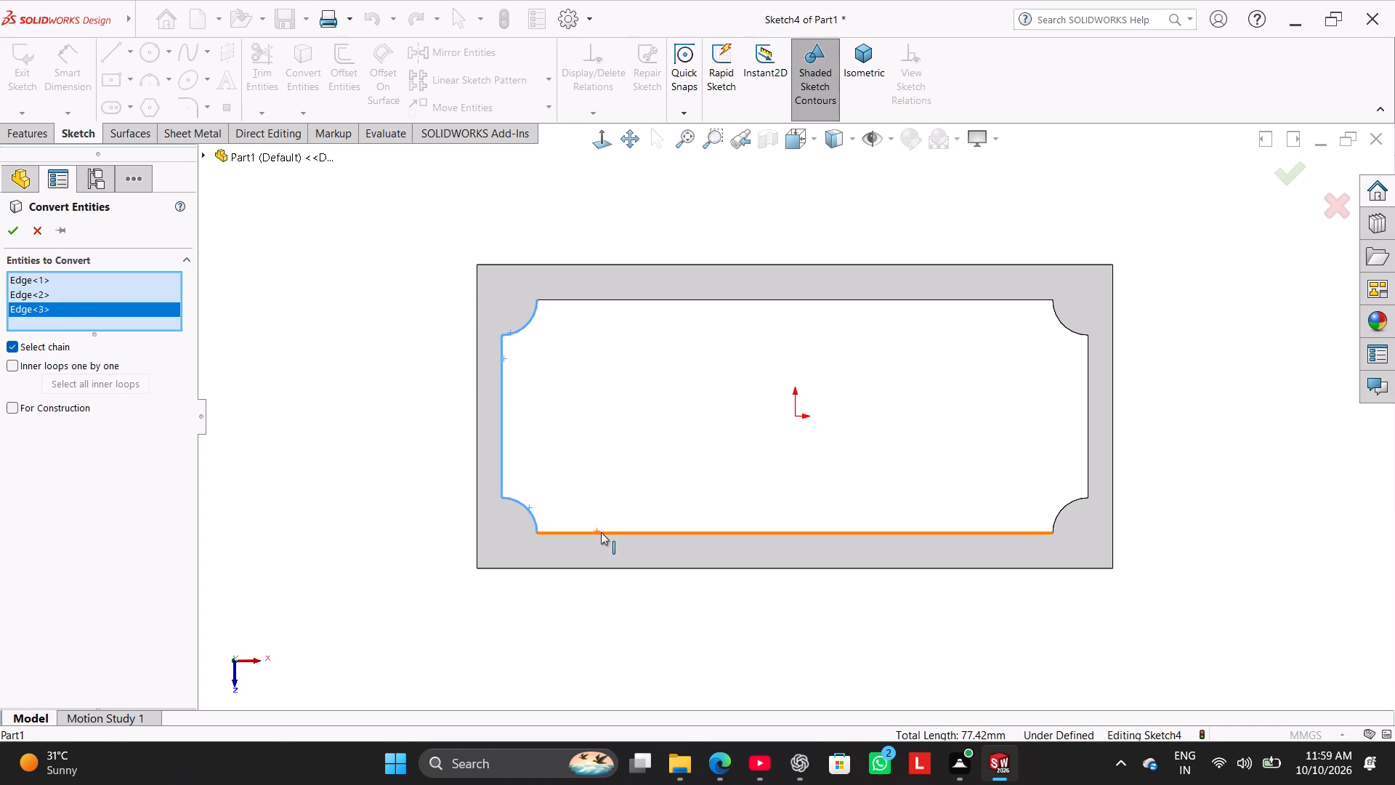
click(604, 534)
click(1064, 509)
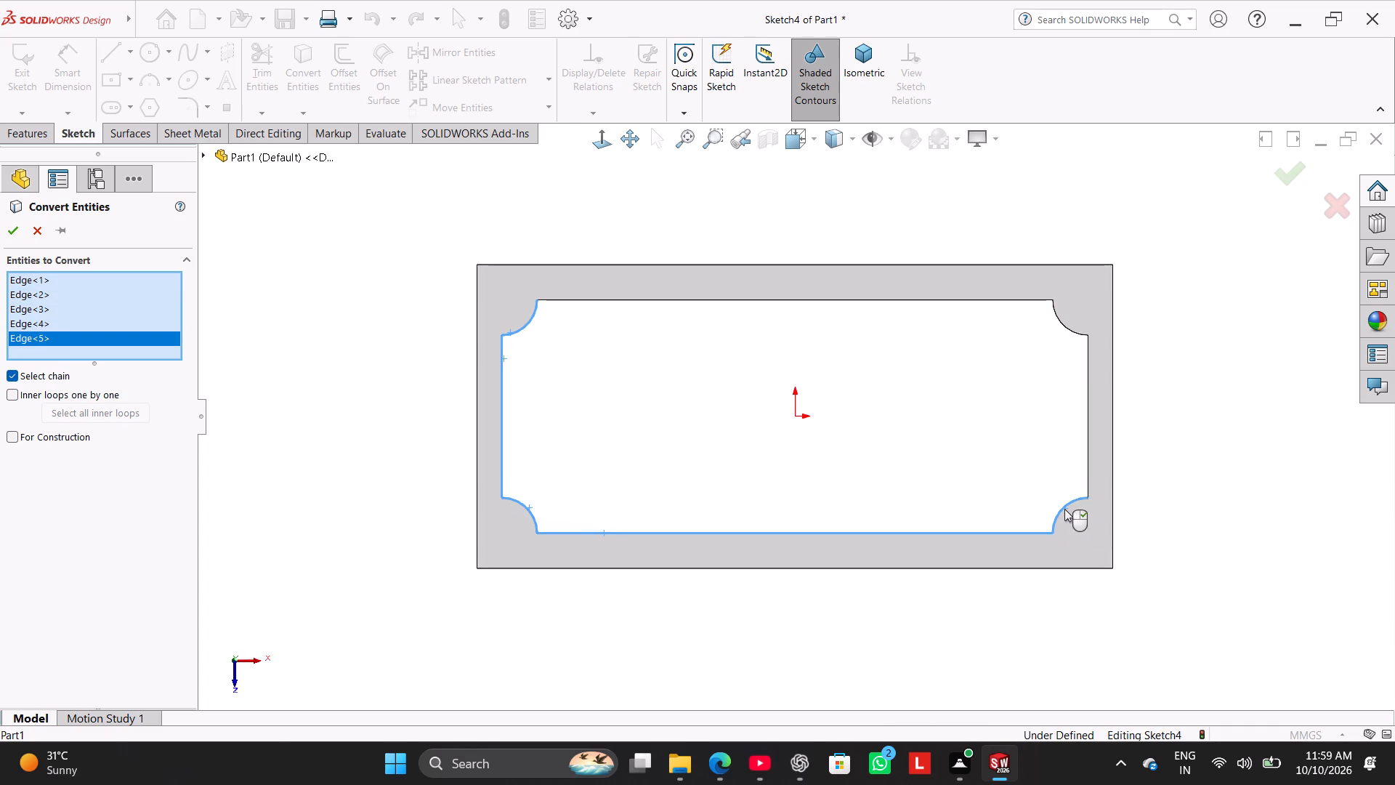
click(1088, 447)
click(1060, 324)
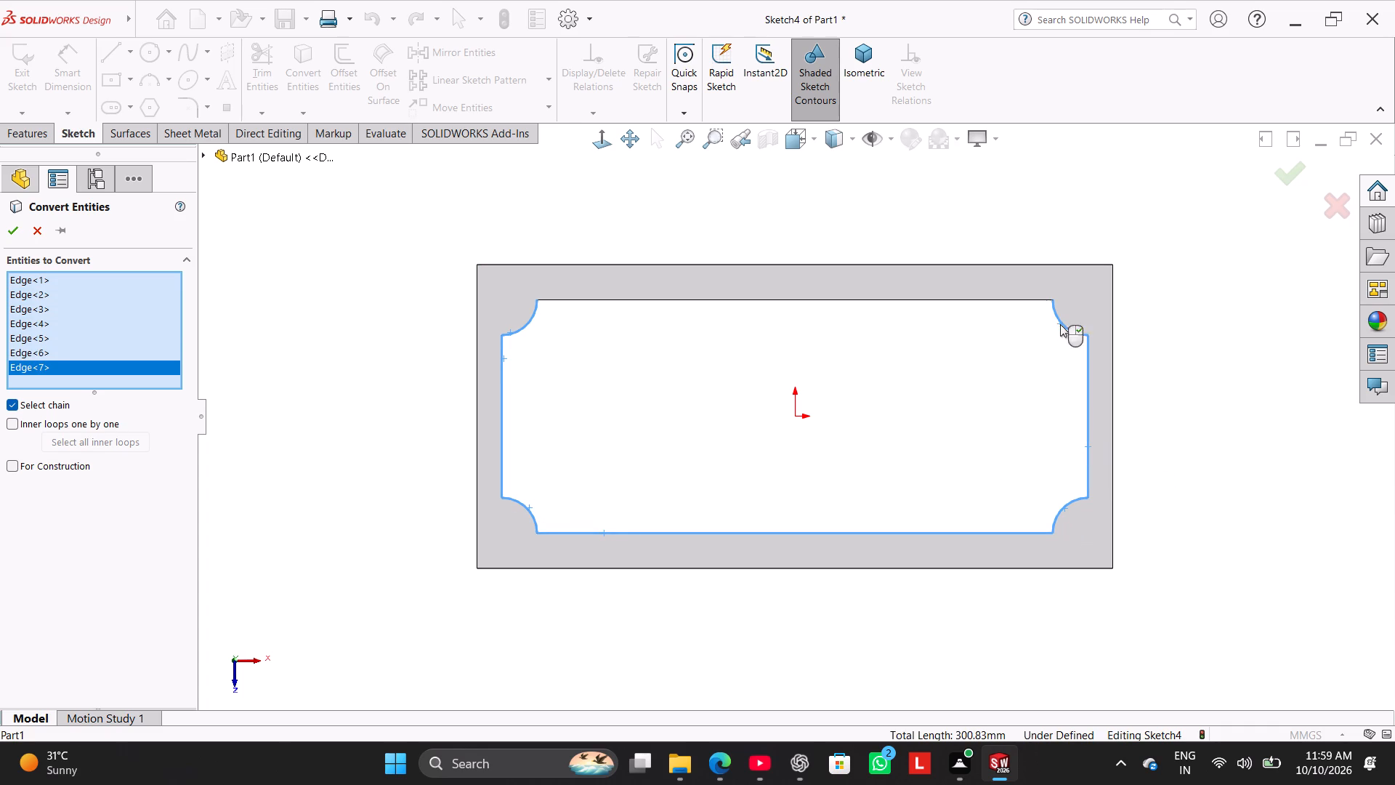
click(1014, 302)
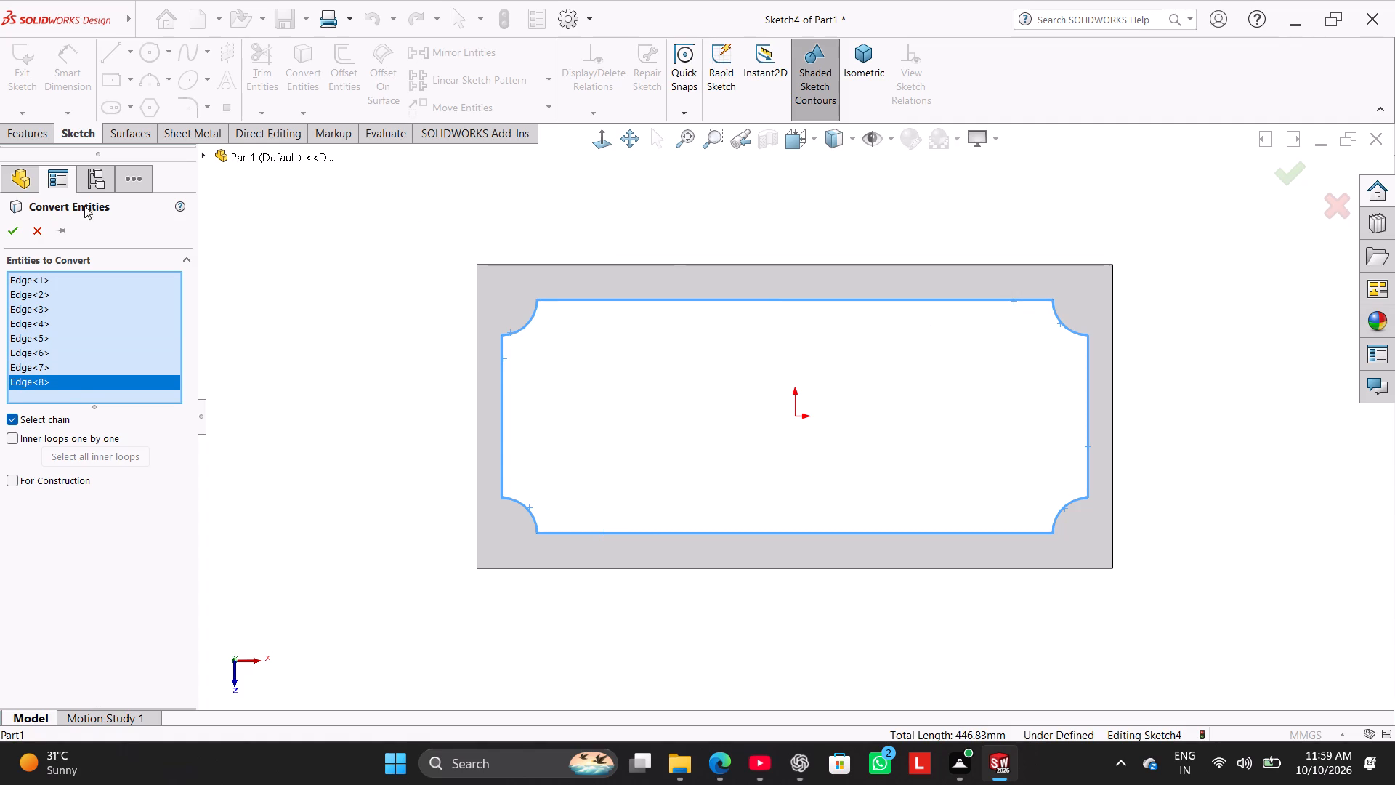
click(9, 231)
click(236, 265)
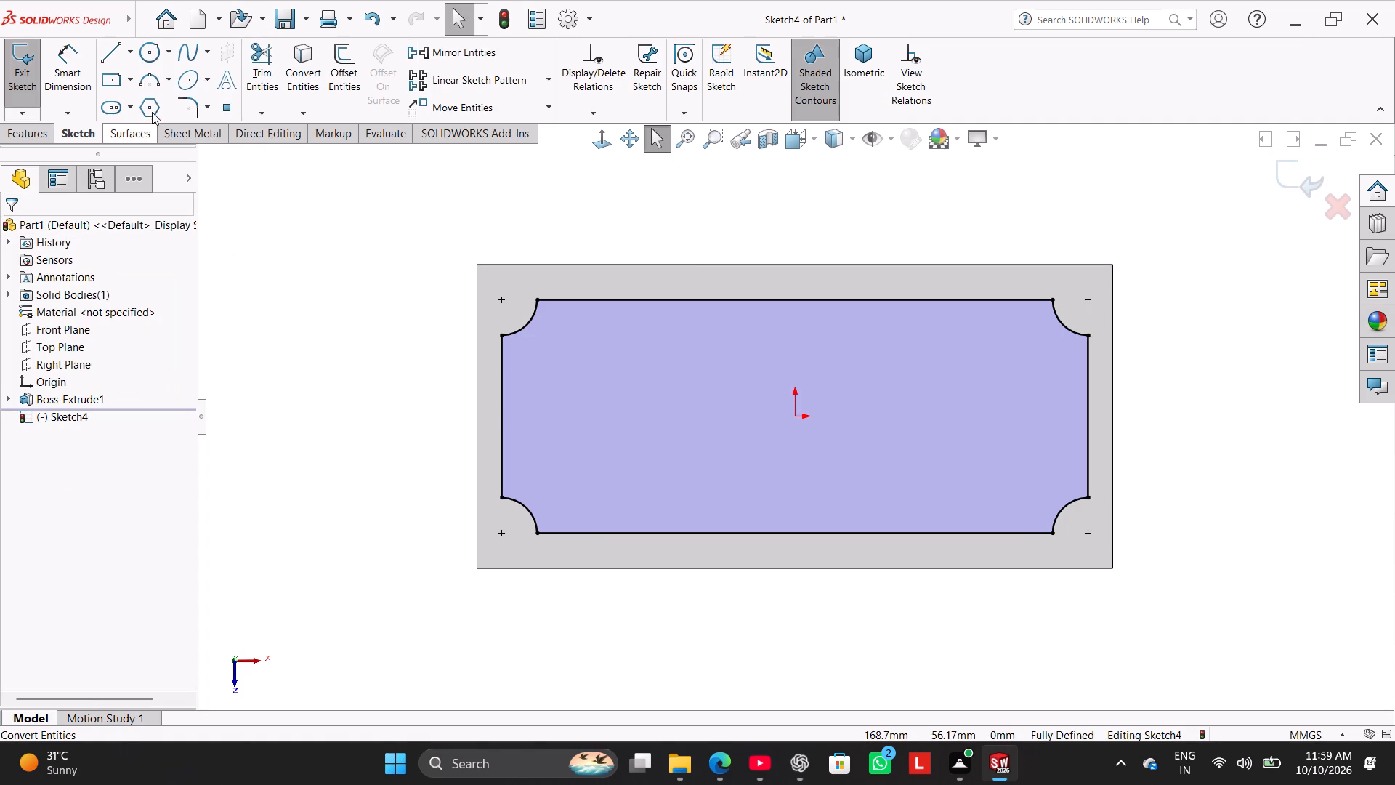
Sketch a center rectangle from the origin, about 207 x 99 mm, surrounding the body's outer outline.
click(111, 76)
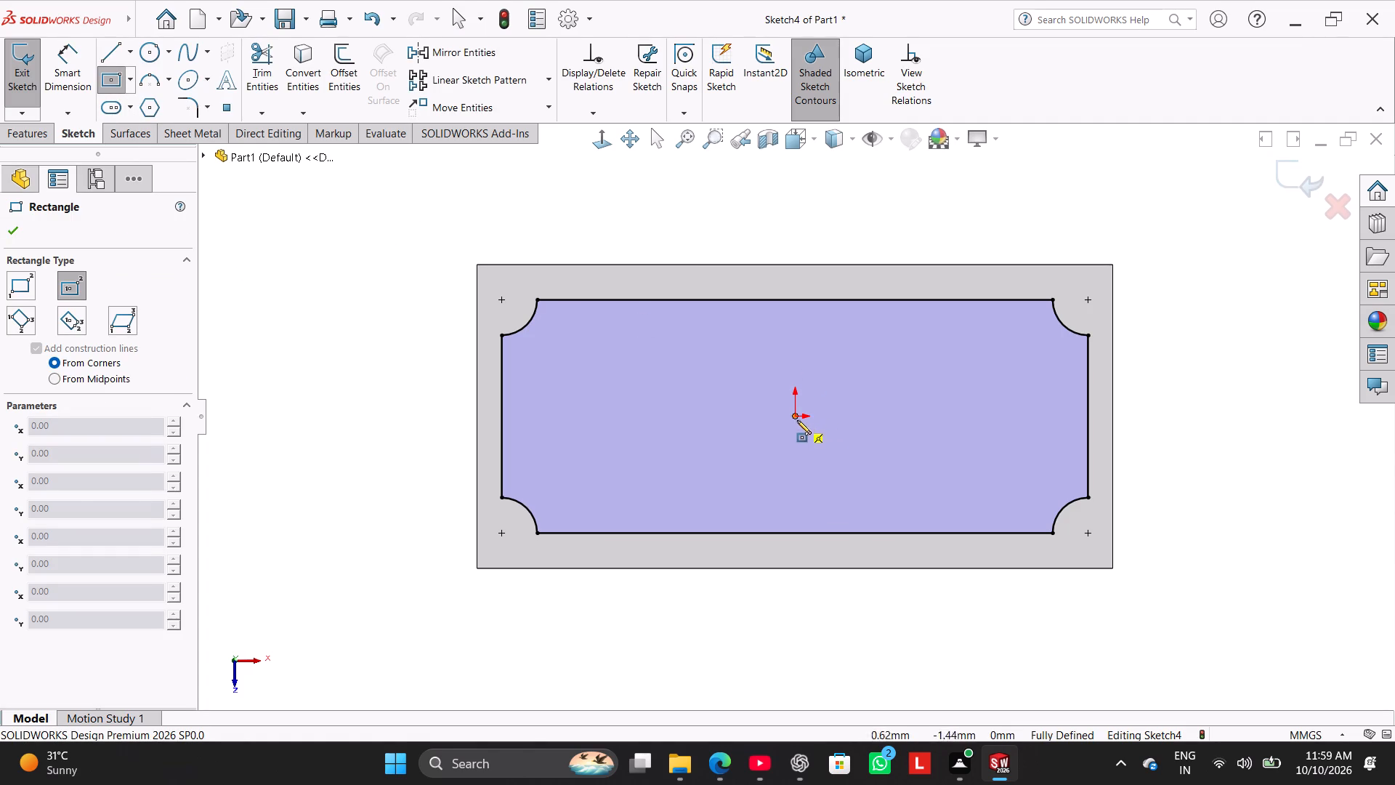
click(793, 414)
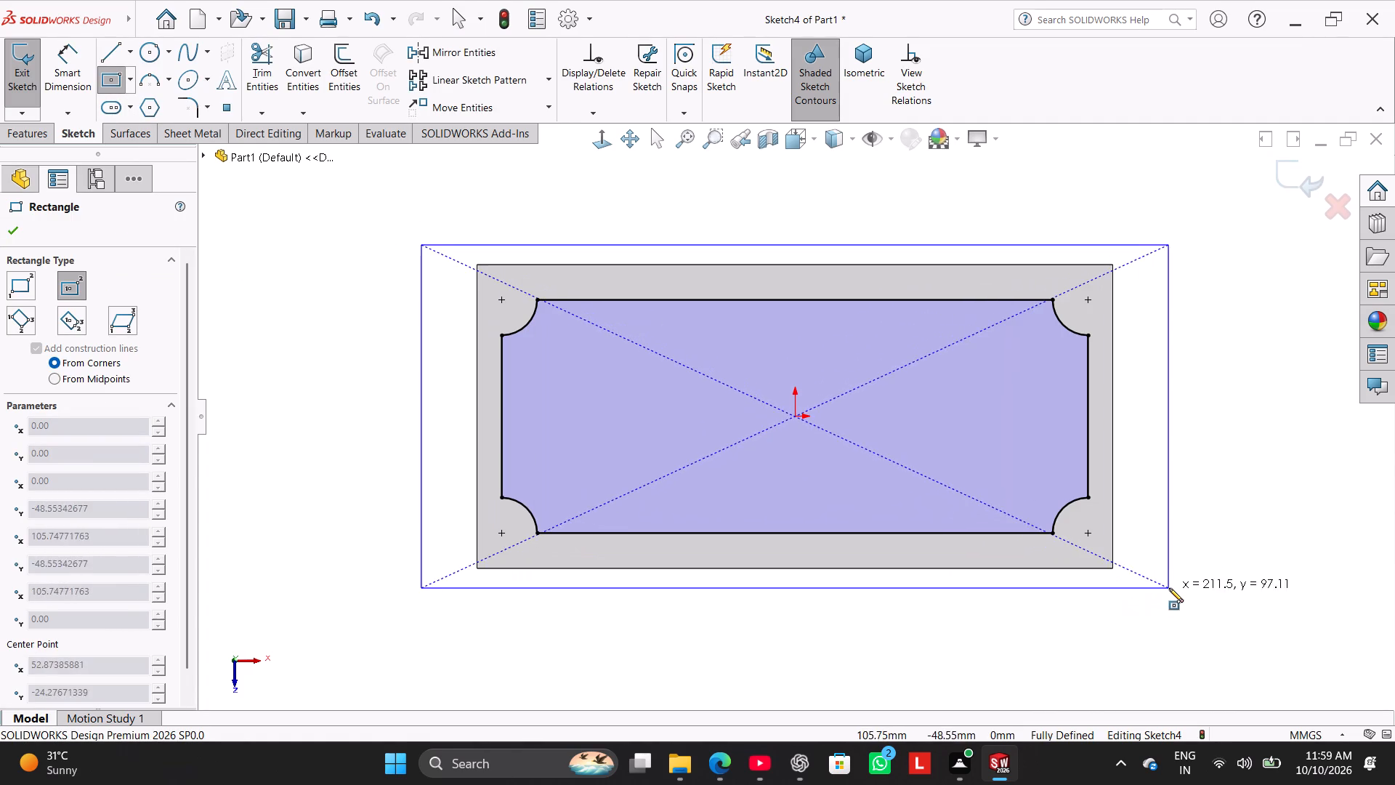
click(1160, 592)
right_click(1250, 377)
click(1270, 392)
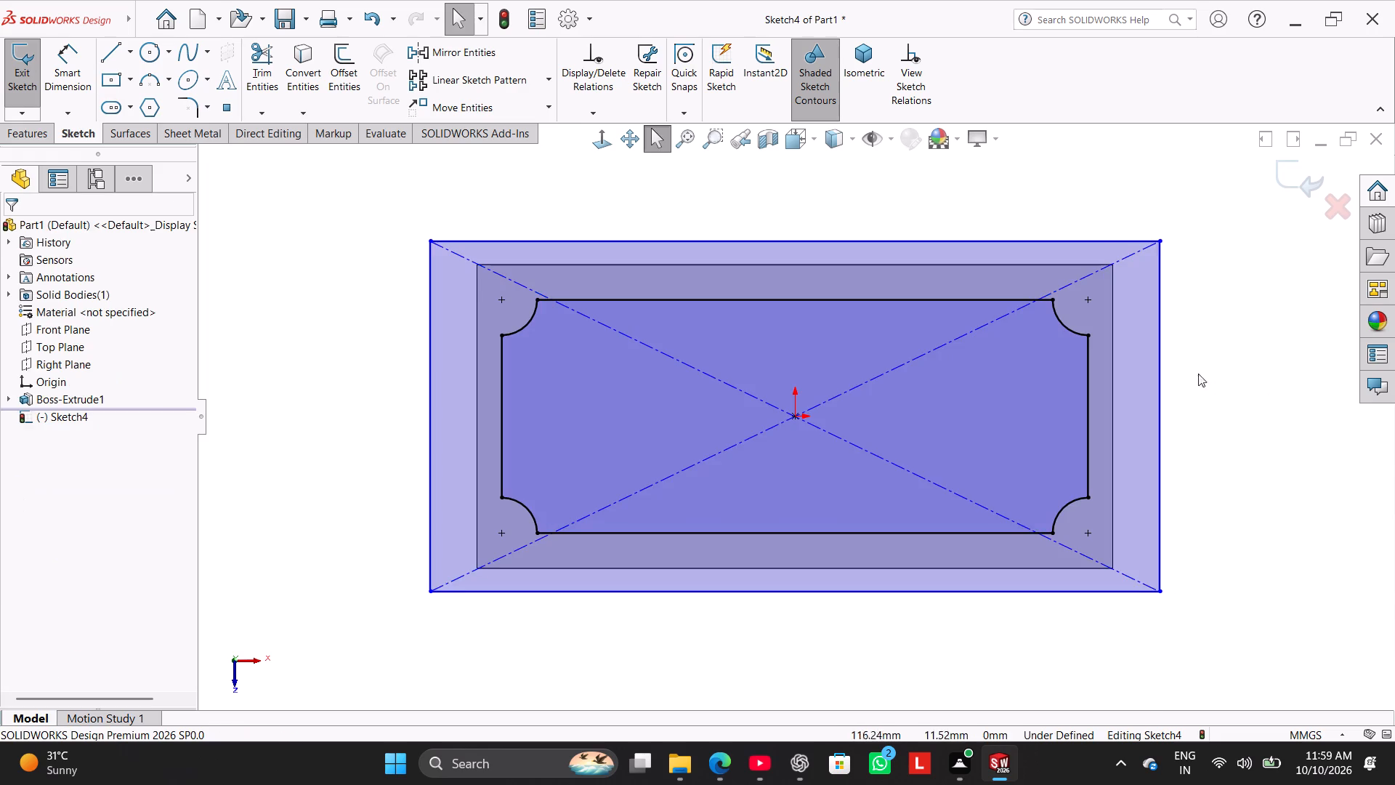
Dimension the new rectangle's width at 190 mm.
click(54, 50)
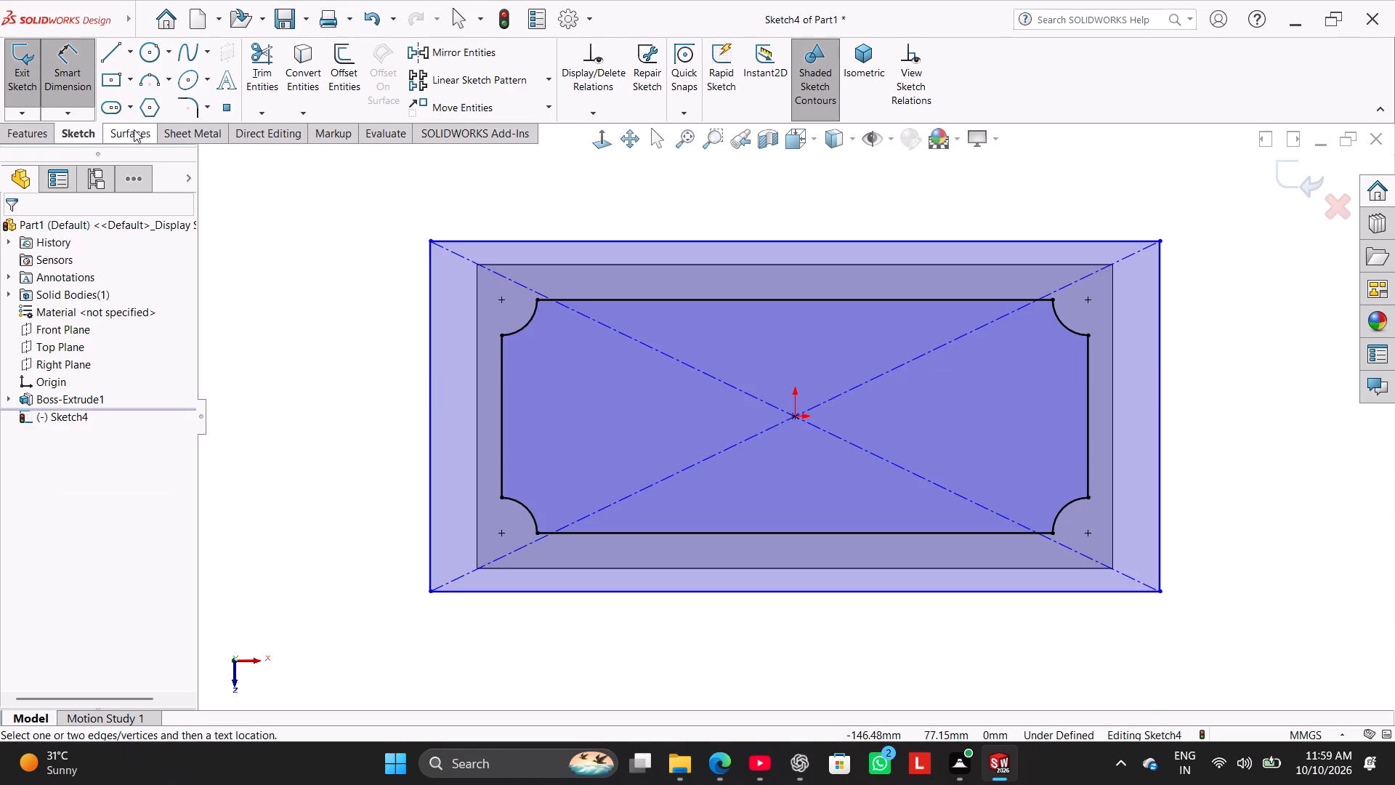
click(827, 240)
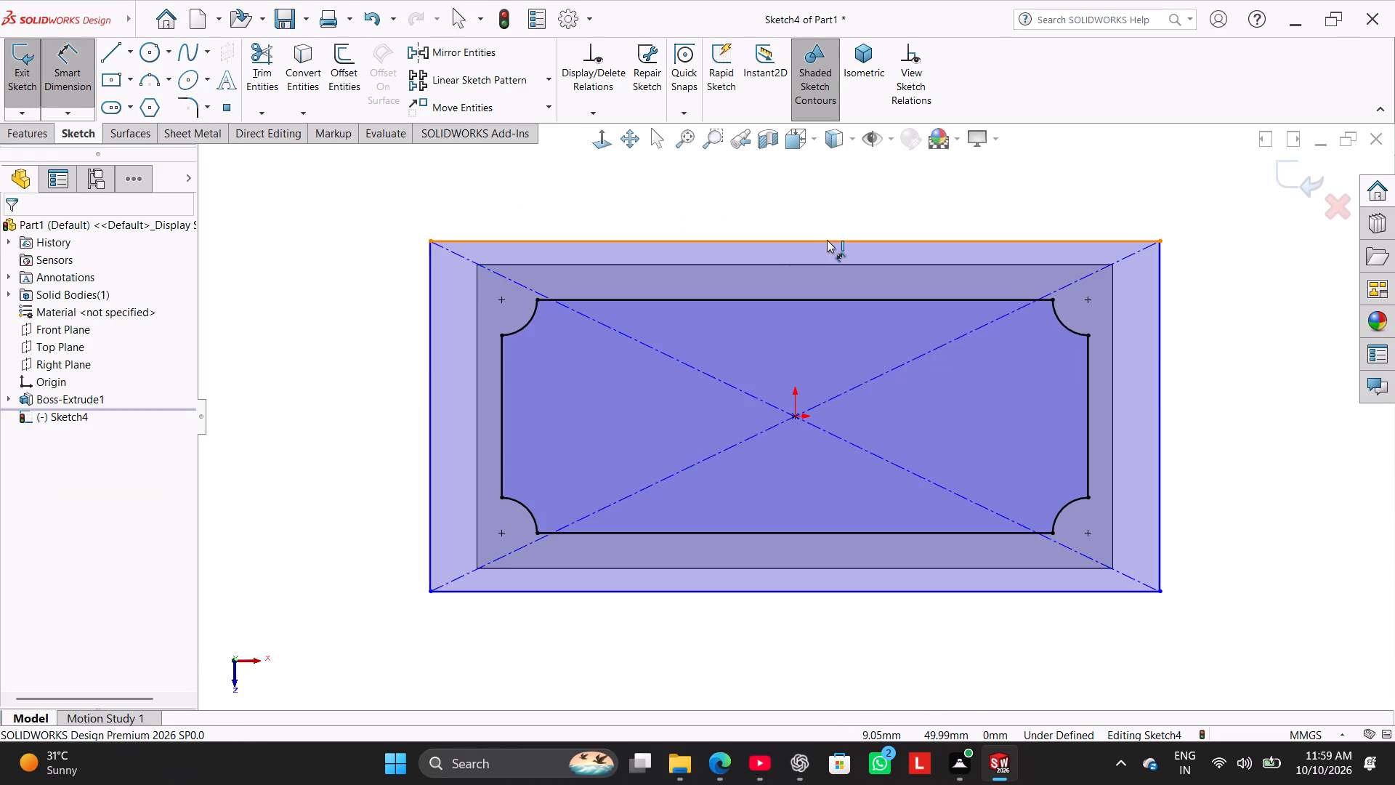
click(817, 194)
text(190)
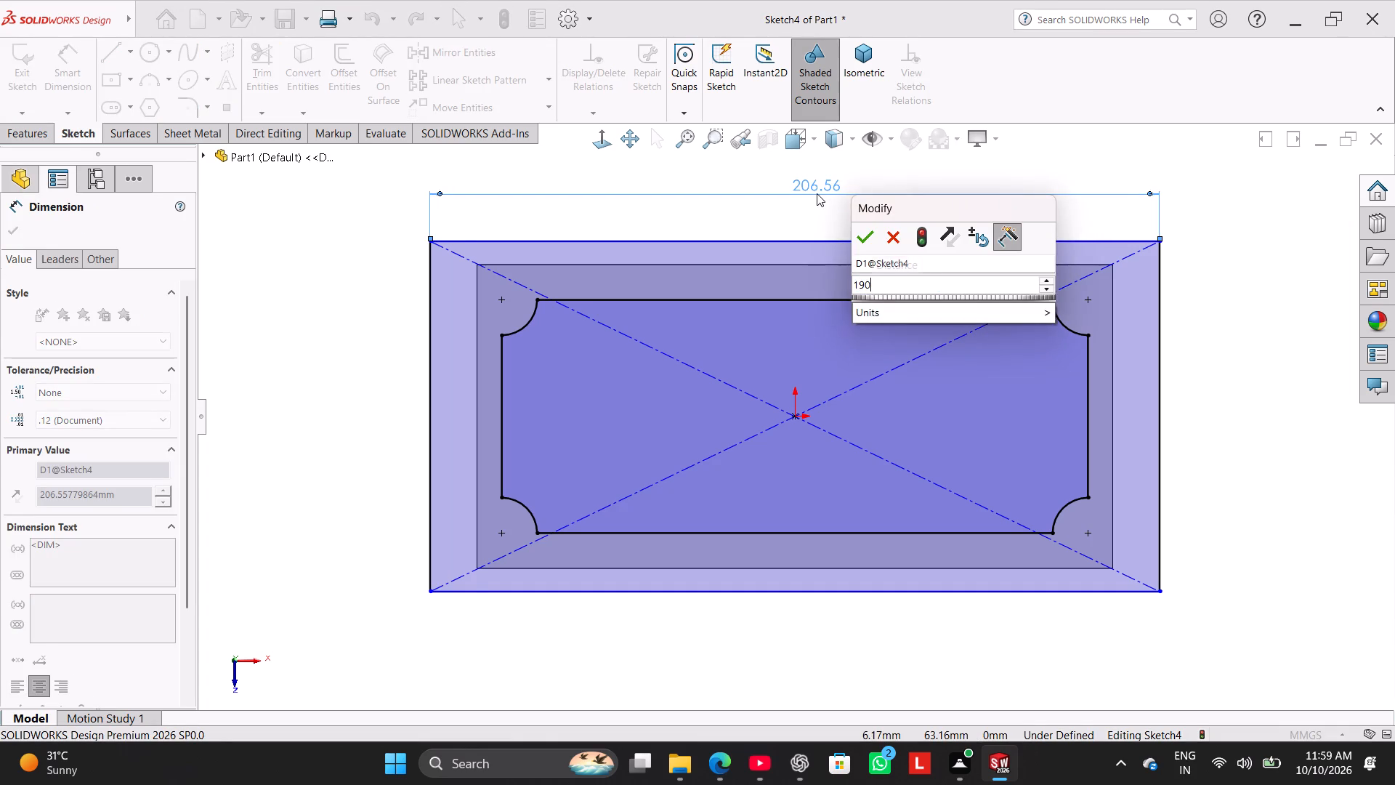
key(Return)
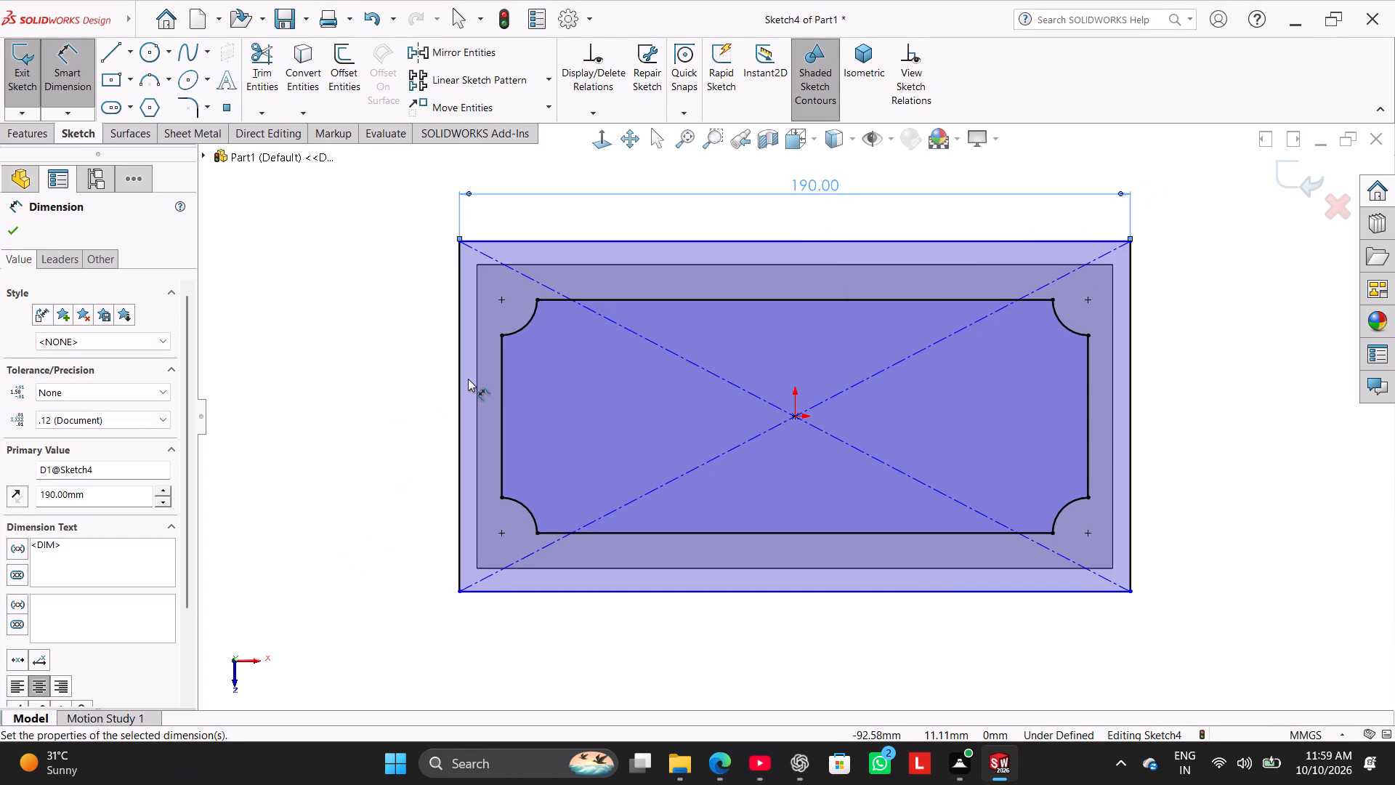
Dimension the new outer rectangle's height at 90 mm.
click(459, 388)
click(408, 397)
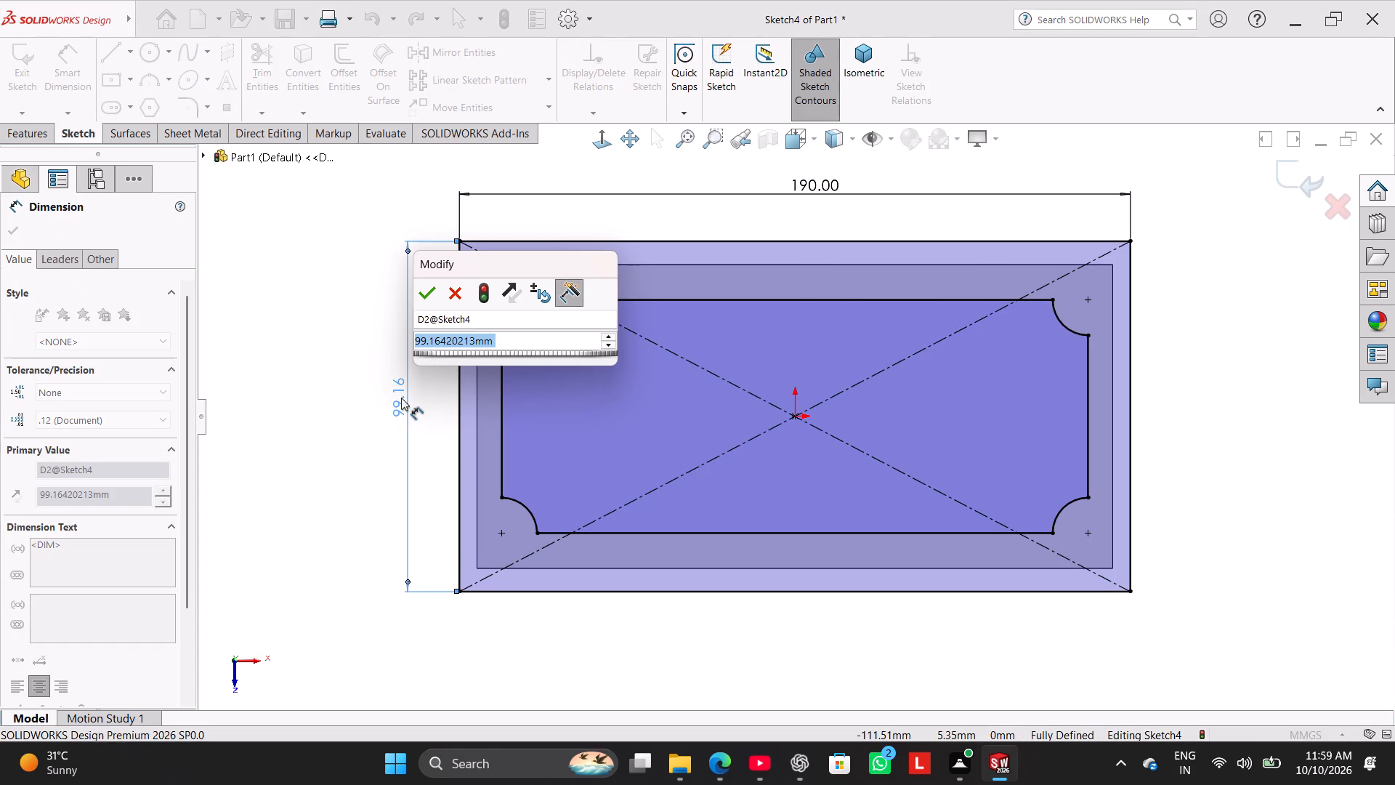
text(66+)
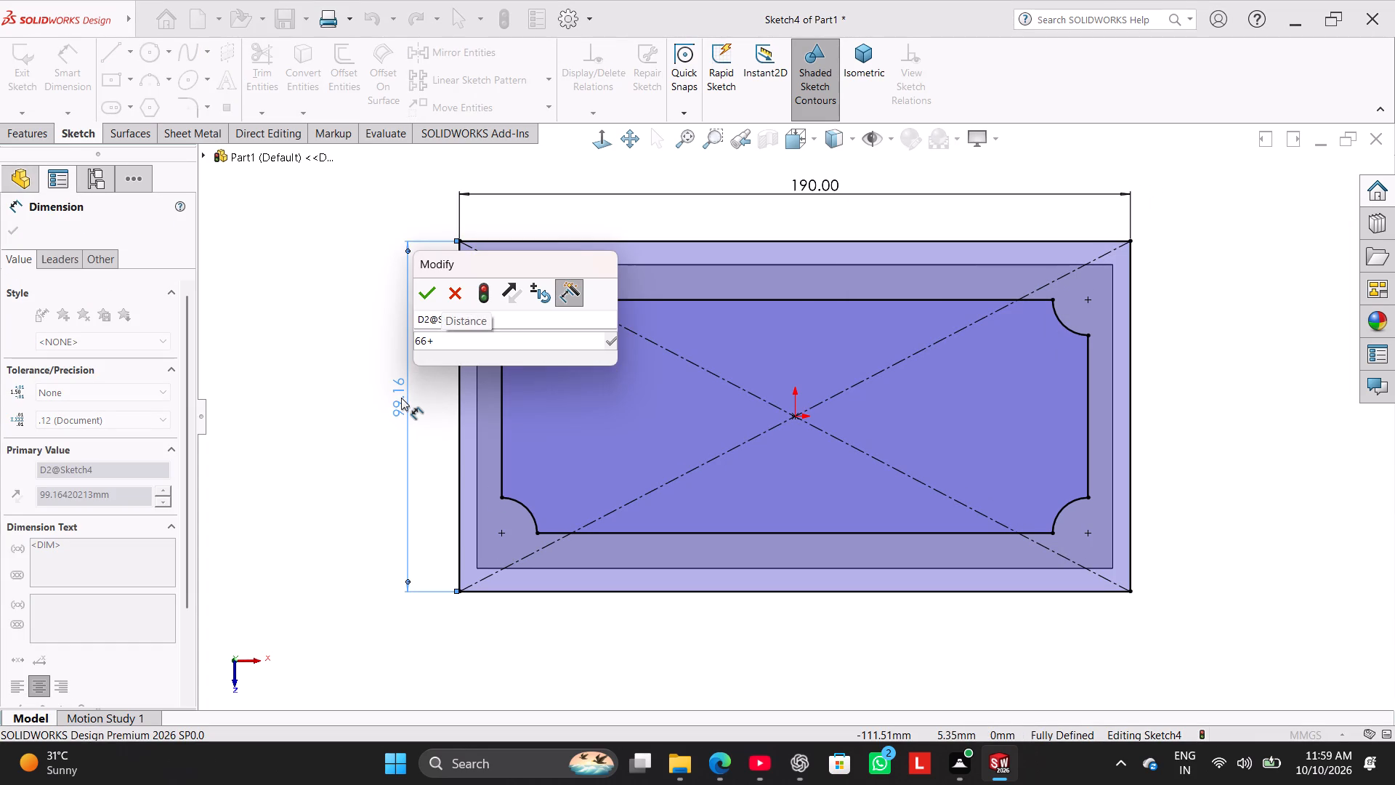
text(12+12)
key(Return)
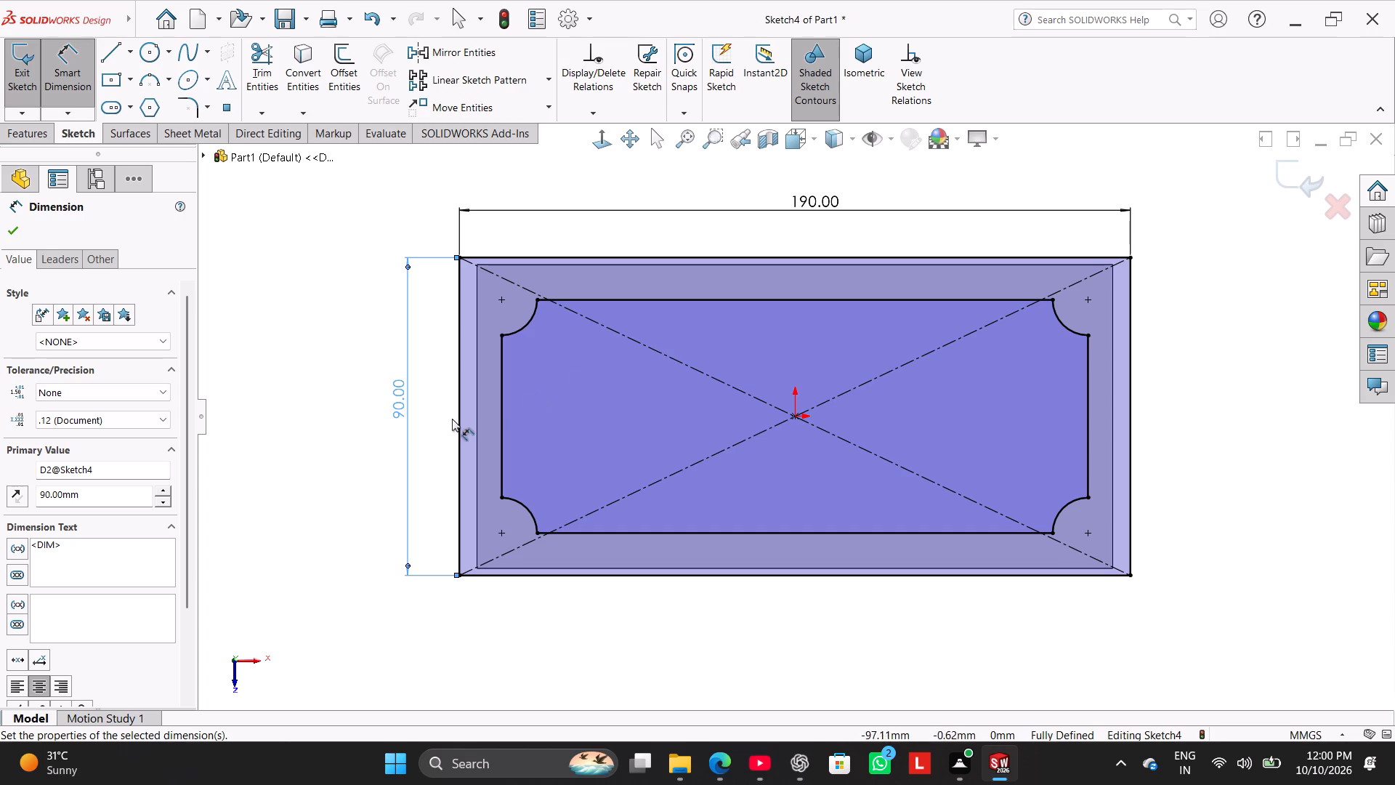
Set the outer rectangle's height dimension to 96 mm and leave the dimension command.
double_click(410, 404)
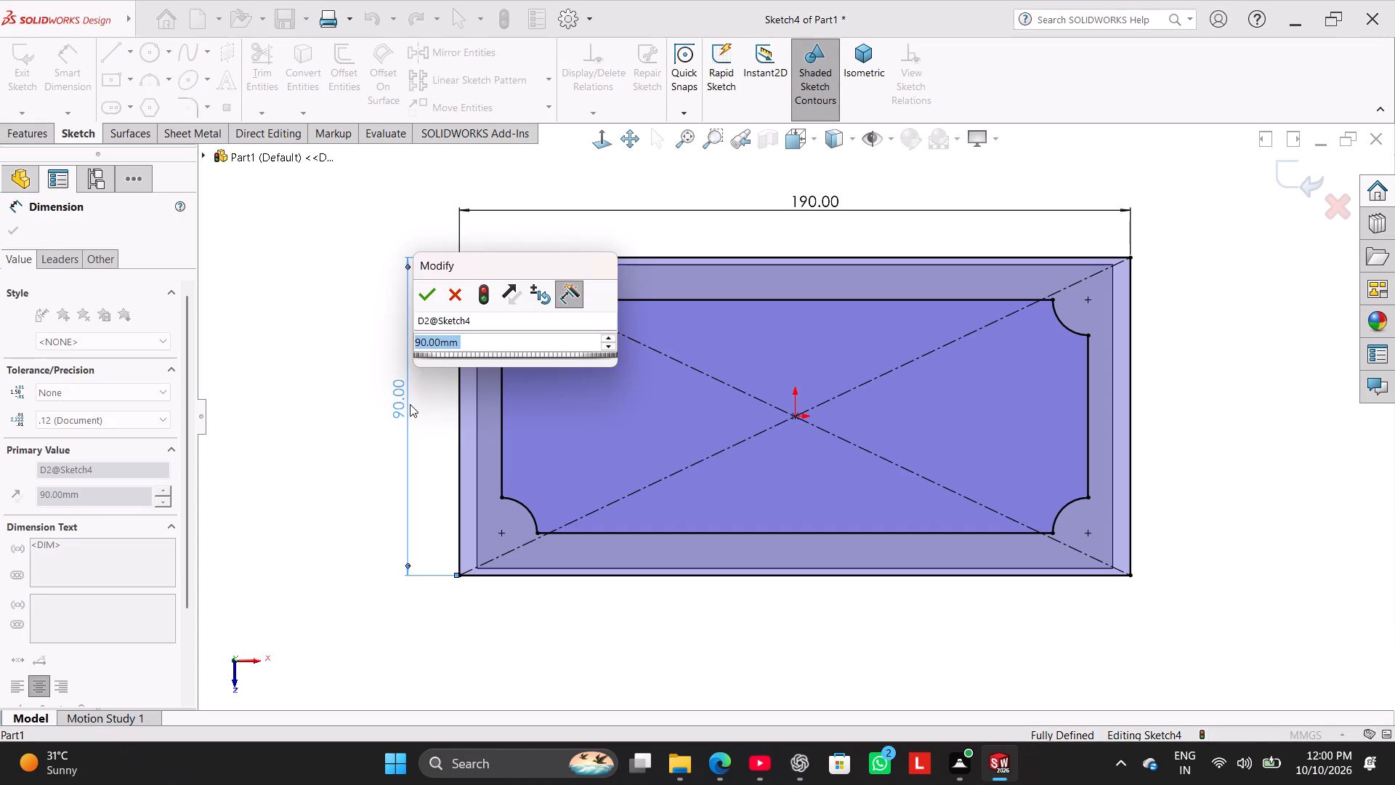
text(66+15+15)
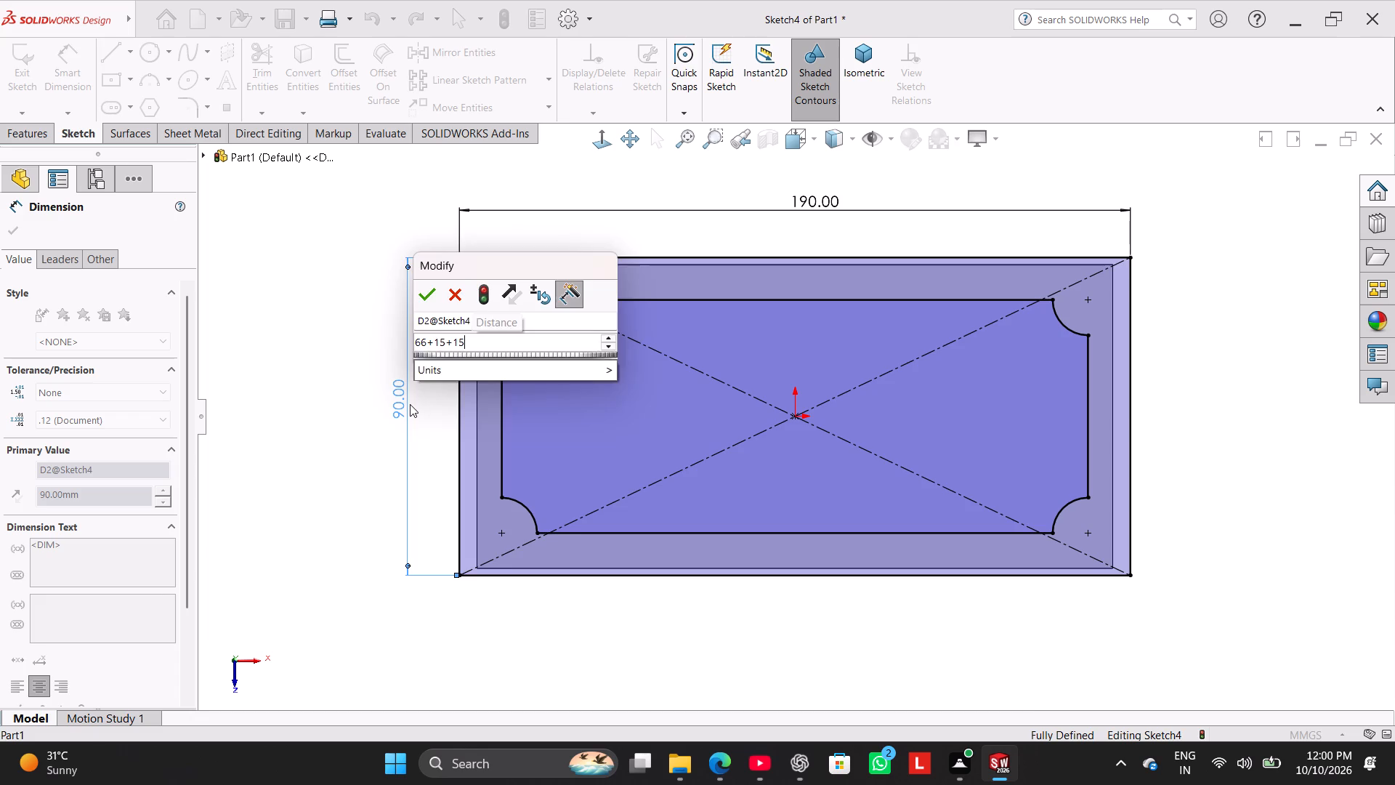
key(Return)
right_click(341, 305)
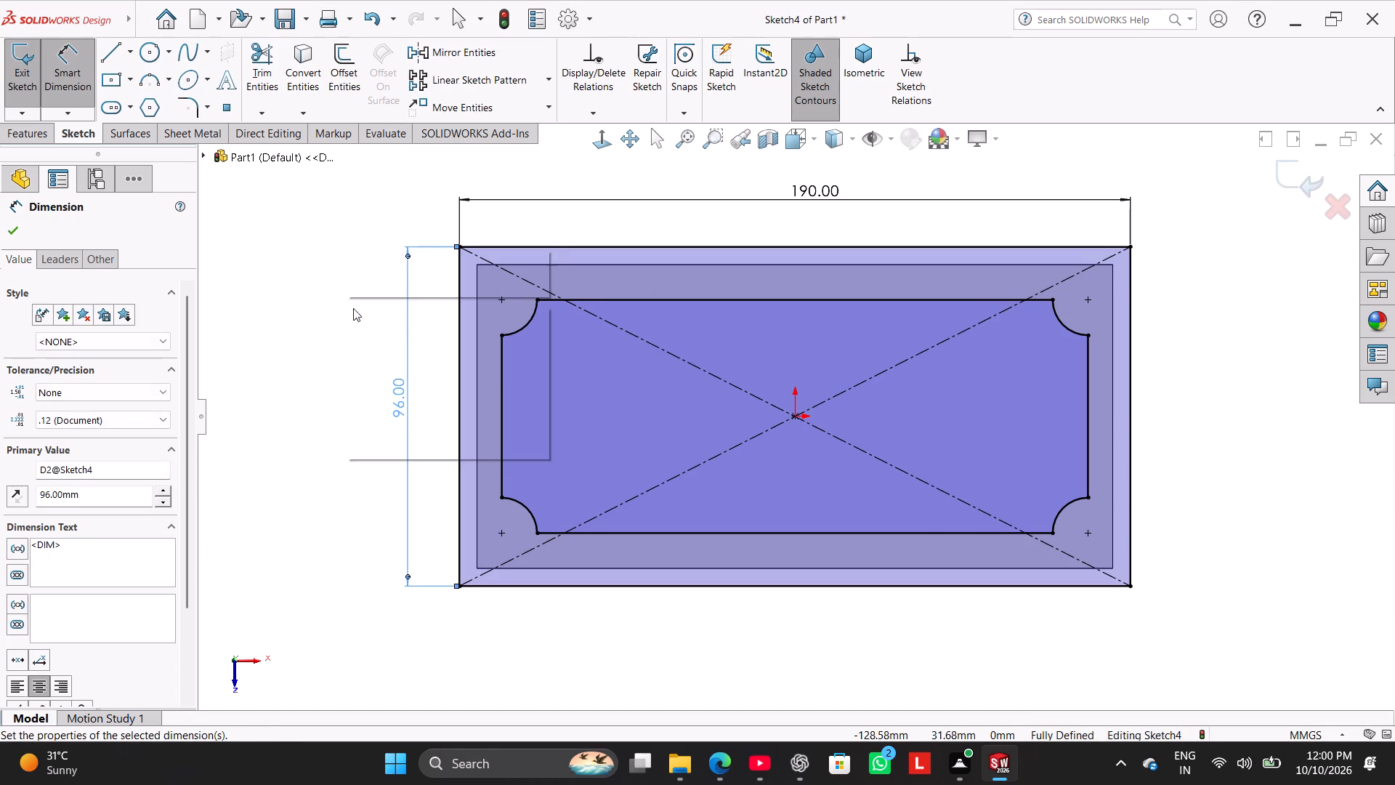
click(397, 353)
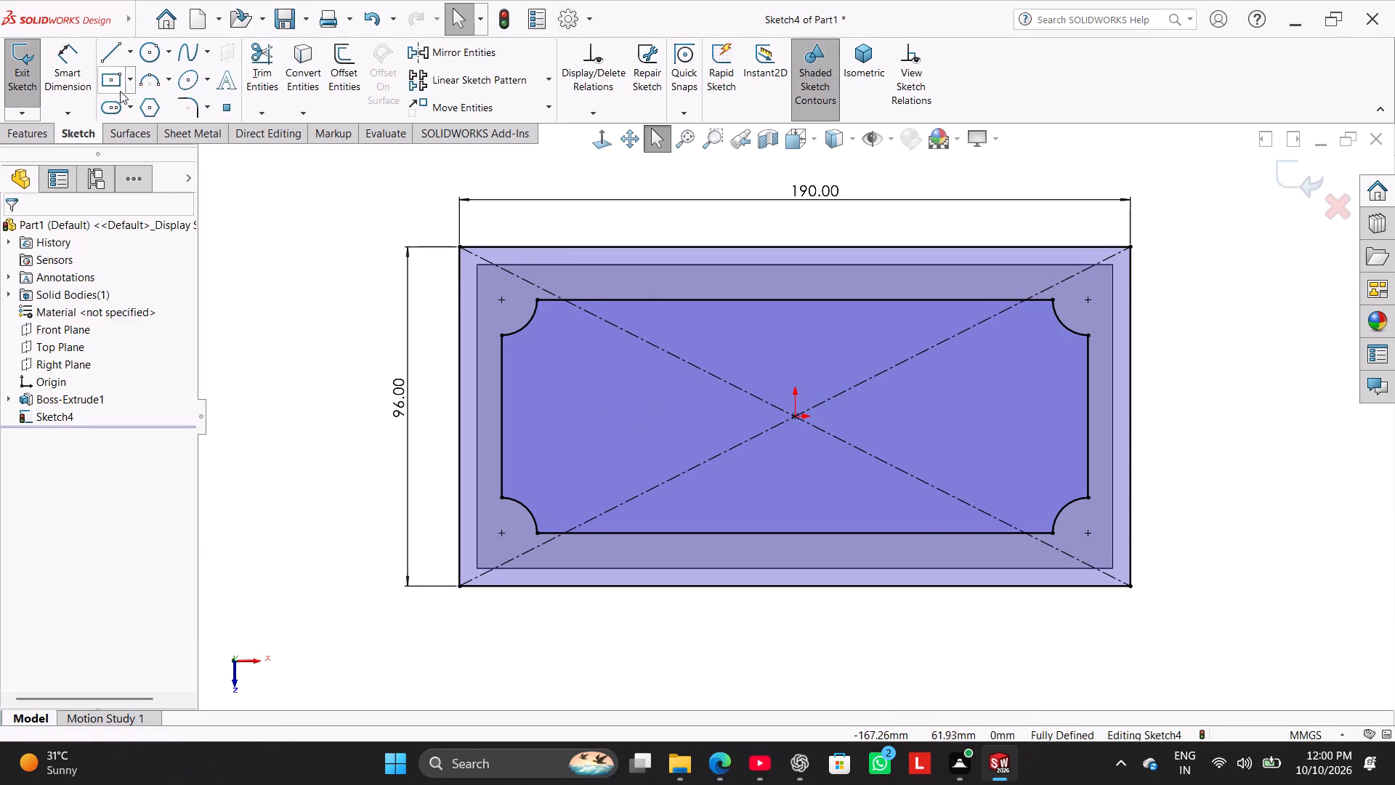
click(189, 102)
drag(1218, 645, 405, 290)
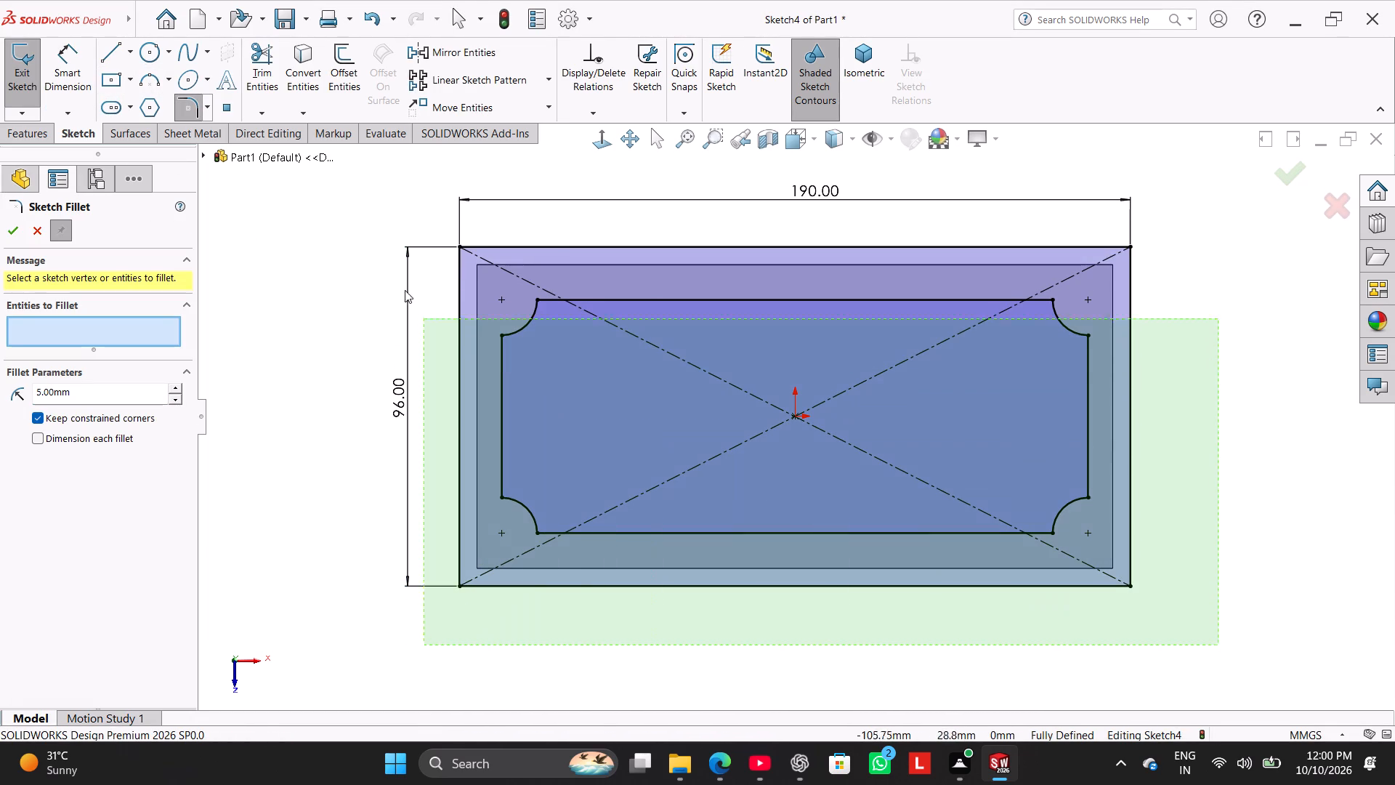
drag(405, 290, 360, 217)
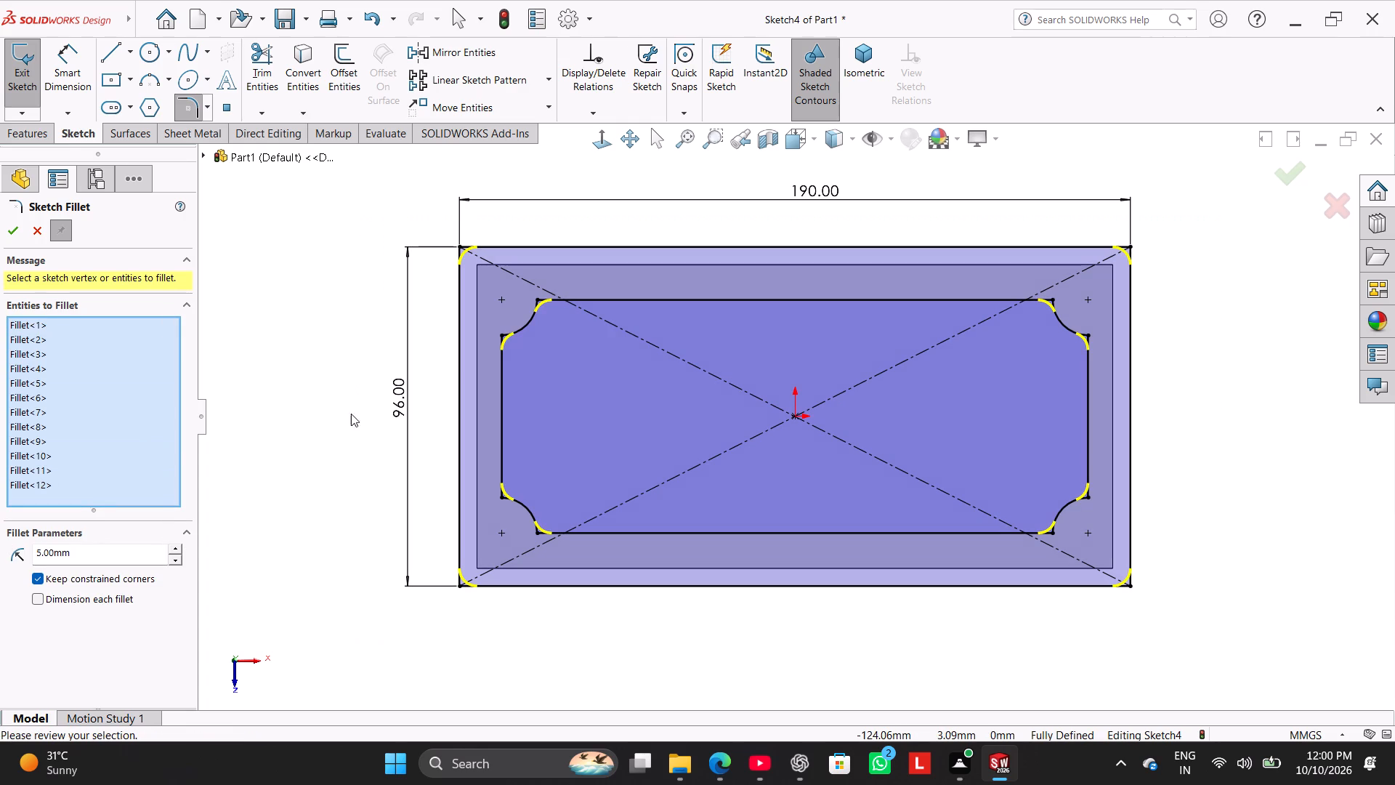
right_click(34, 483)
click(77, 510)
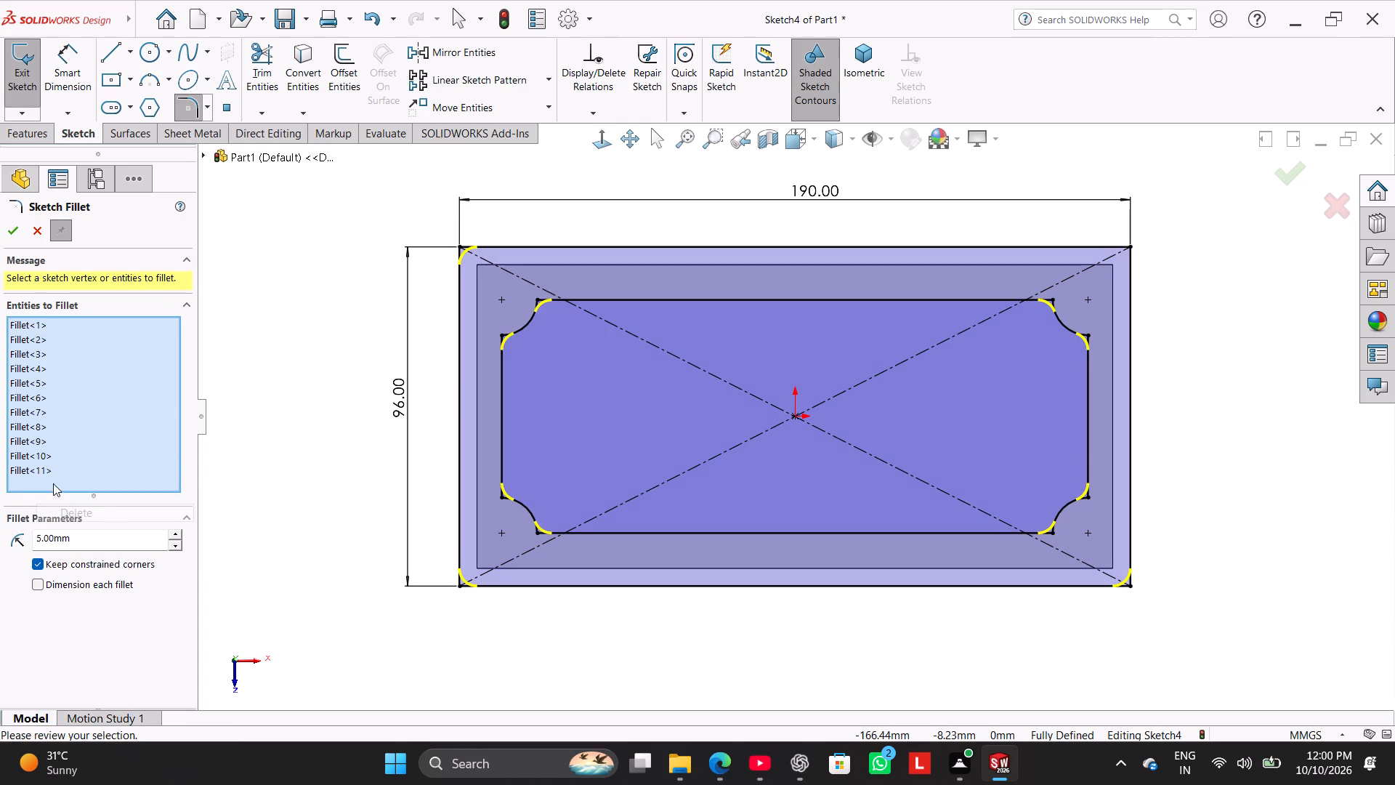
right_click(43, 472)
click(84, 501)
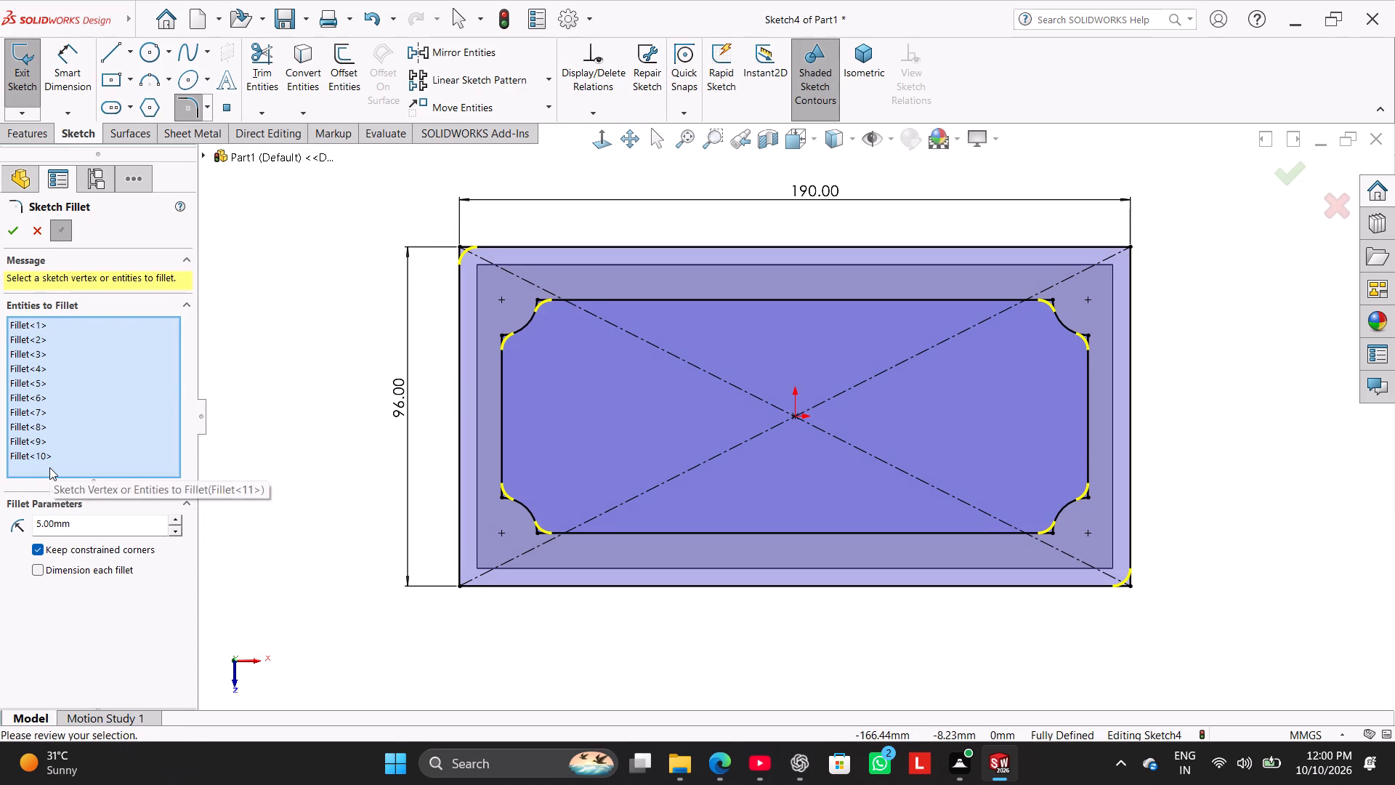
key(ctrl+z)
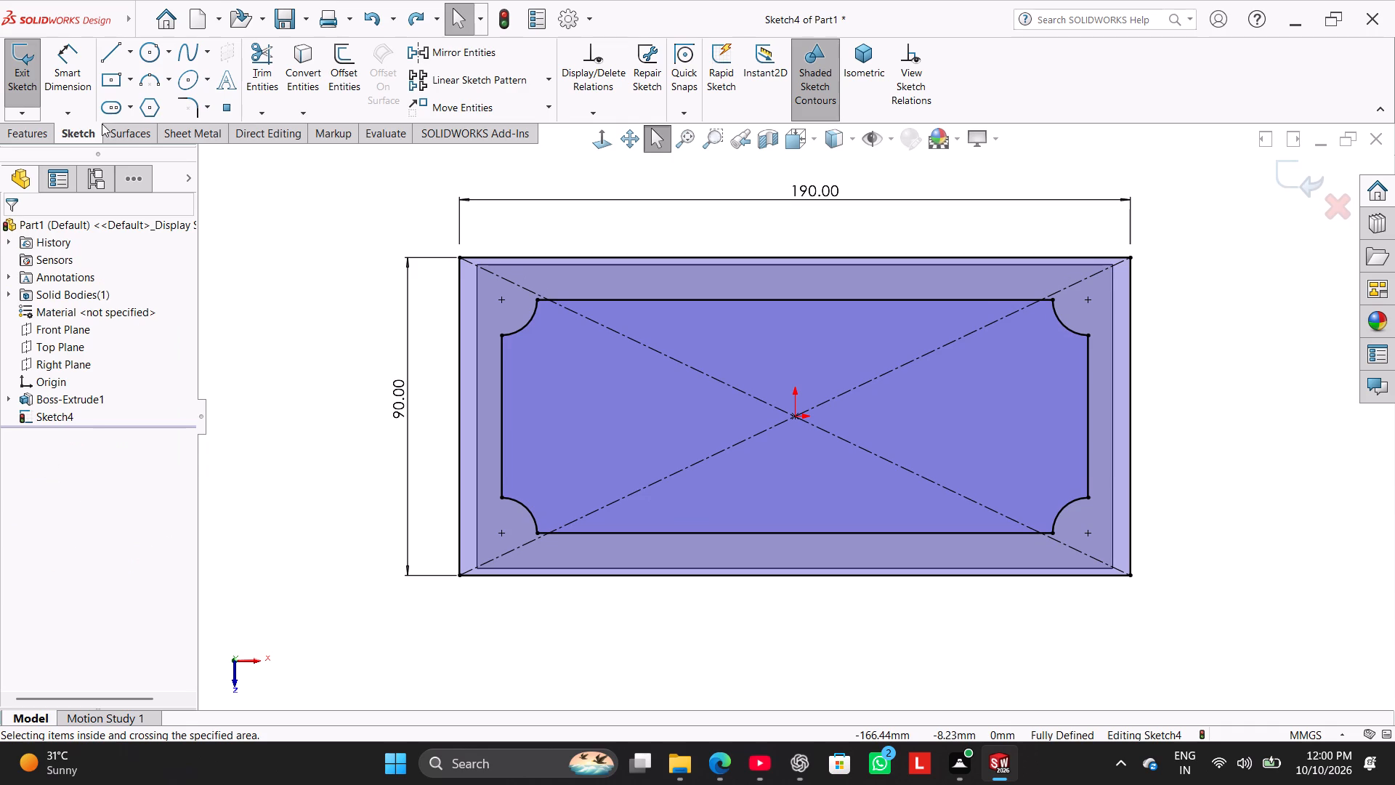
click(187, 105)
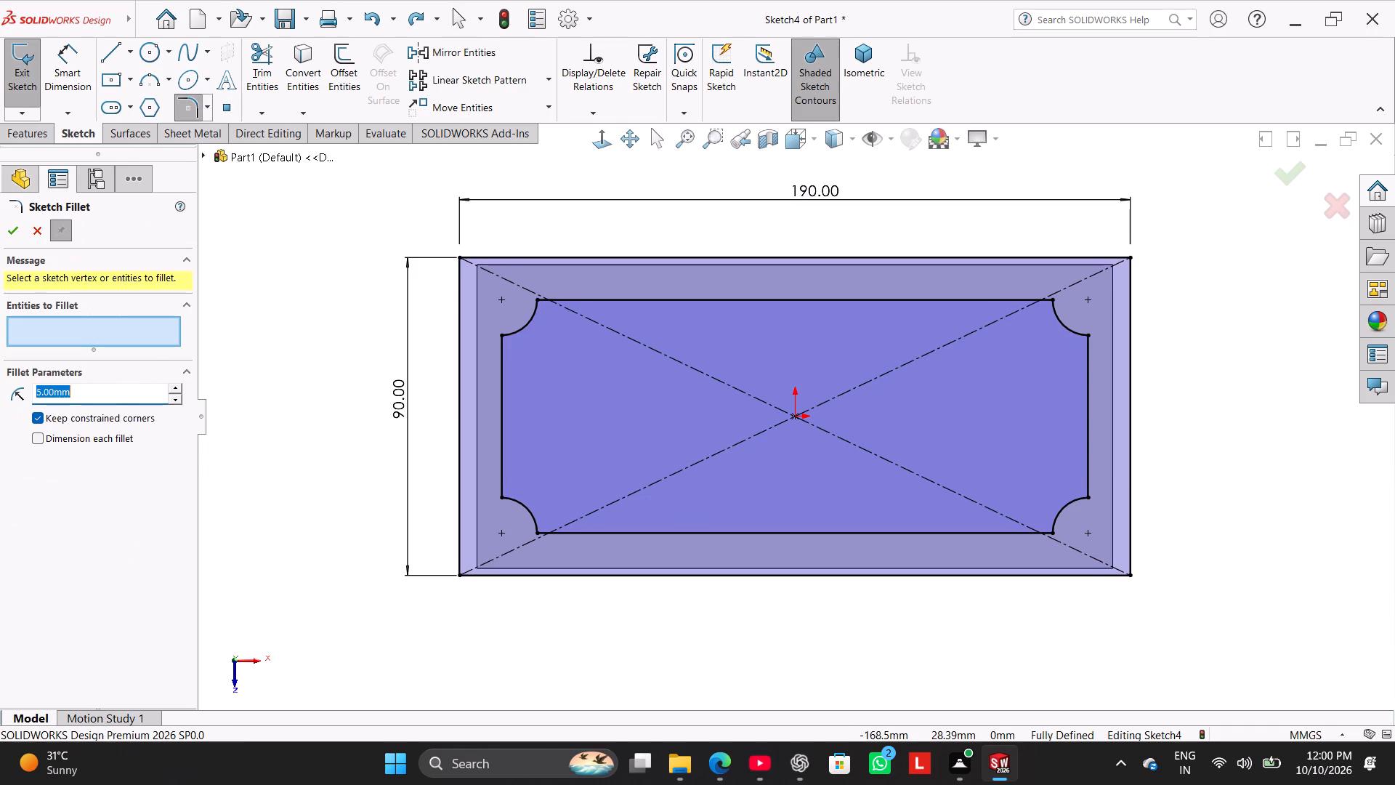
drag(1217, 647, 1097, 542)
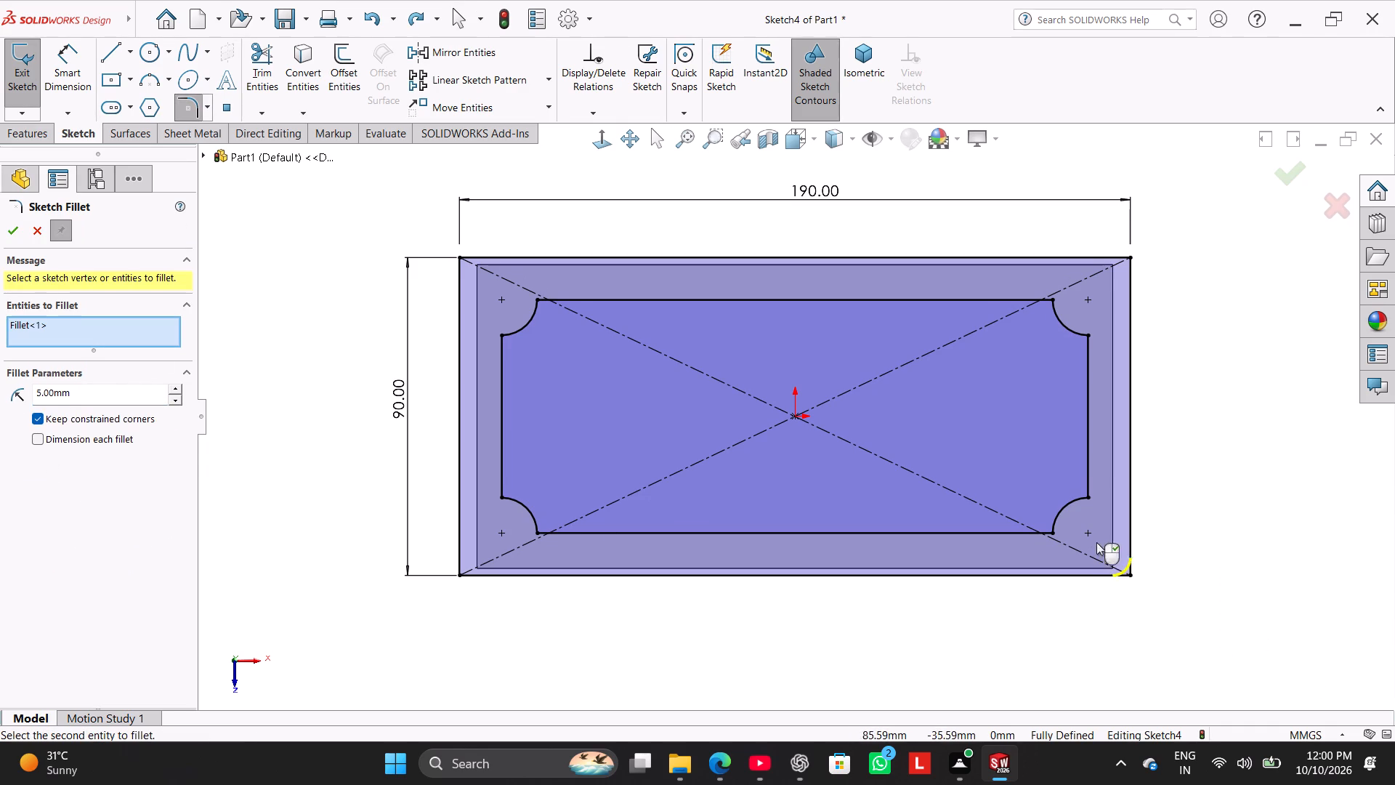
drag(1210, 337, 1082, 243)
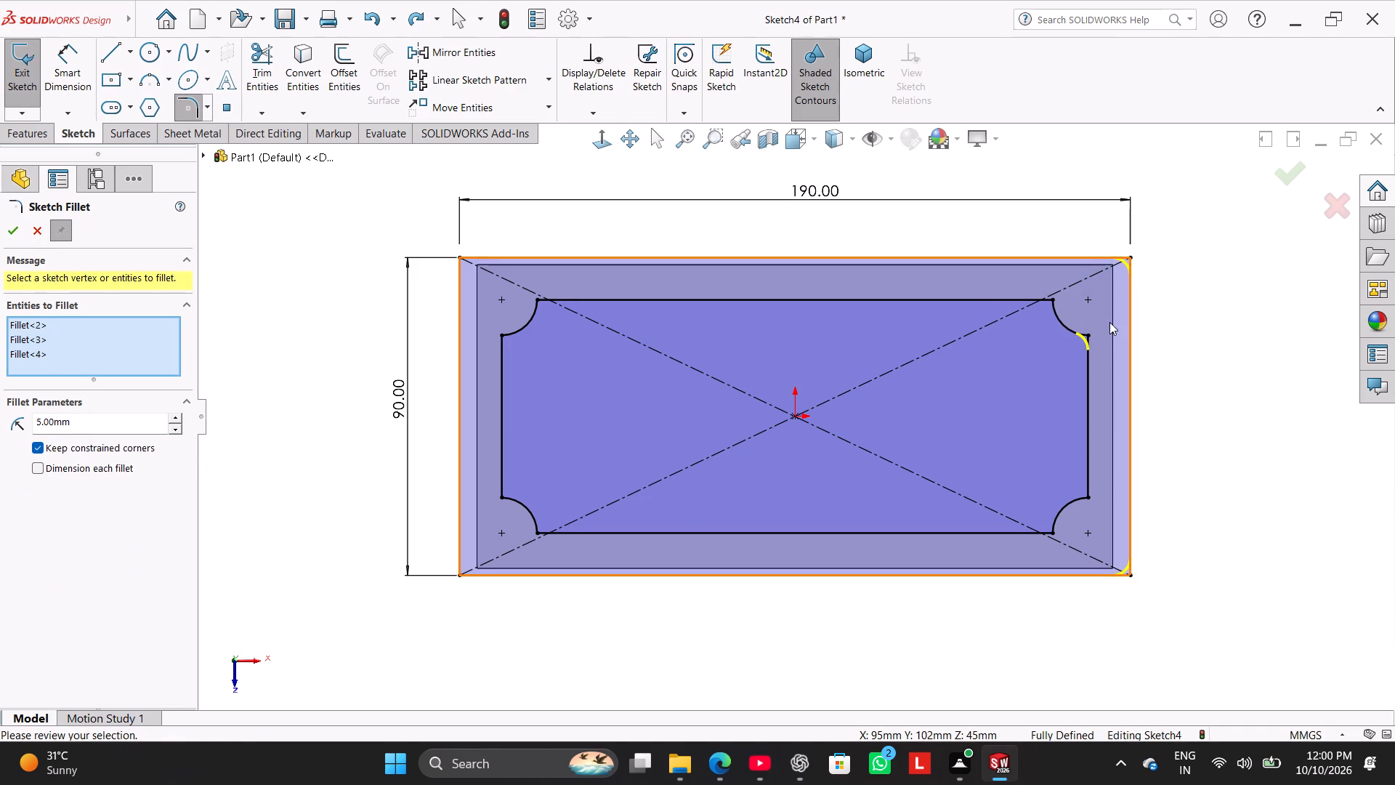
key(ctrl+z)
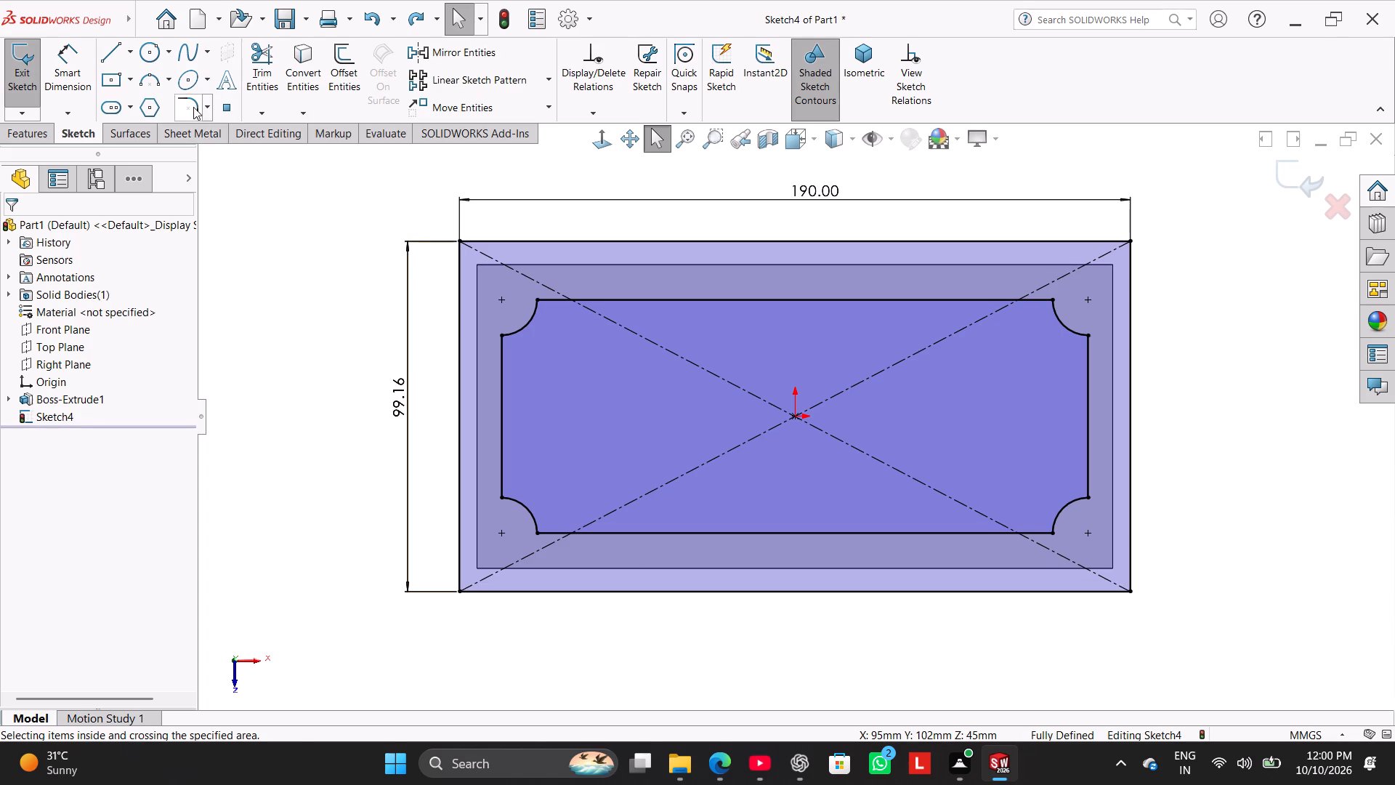
Round the four corners of the outer rectangle with 5 mm sketch fillets, leaving the notched opening's corners untouched.
click(193, 107)
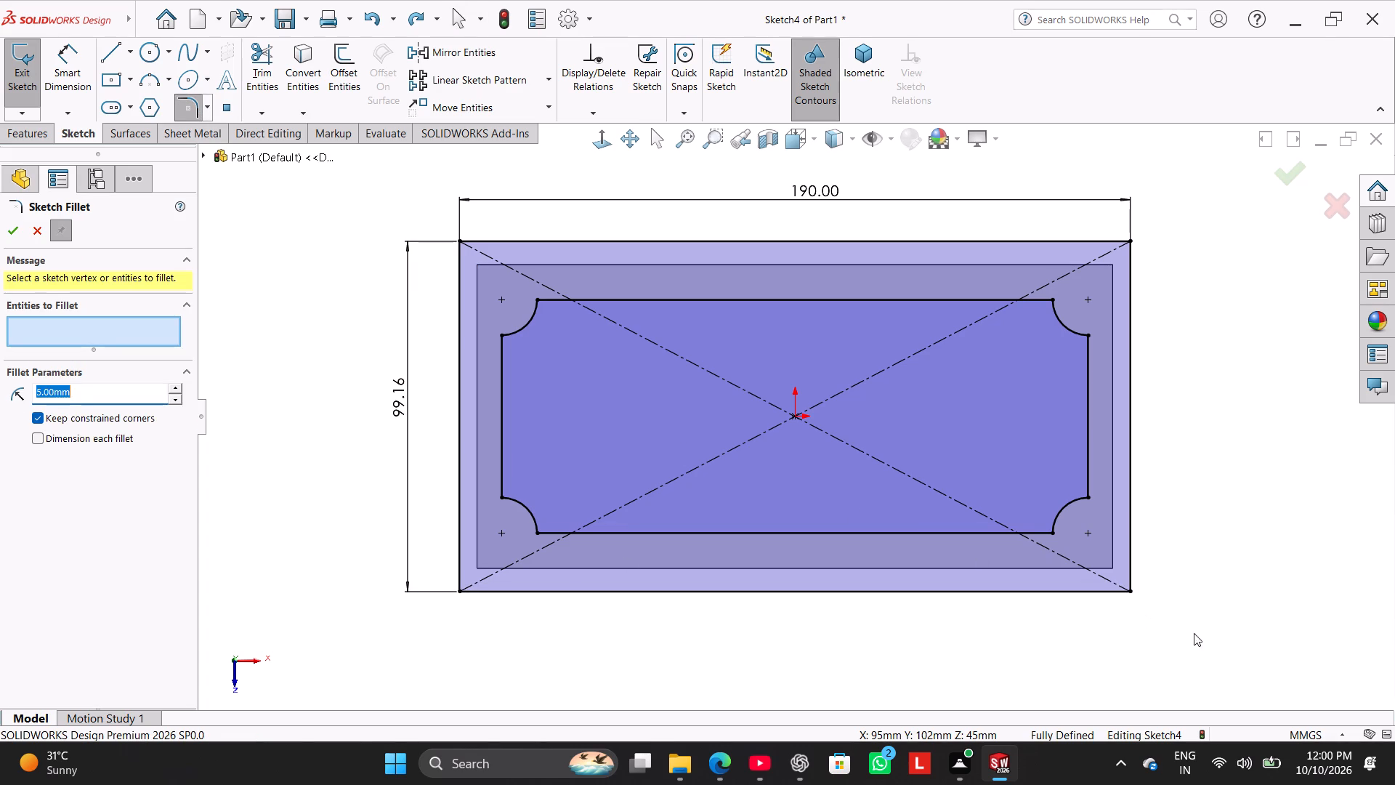
drag(1241, 653, 1091, 542)
drag(1184, 296, 1112, 226)
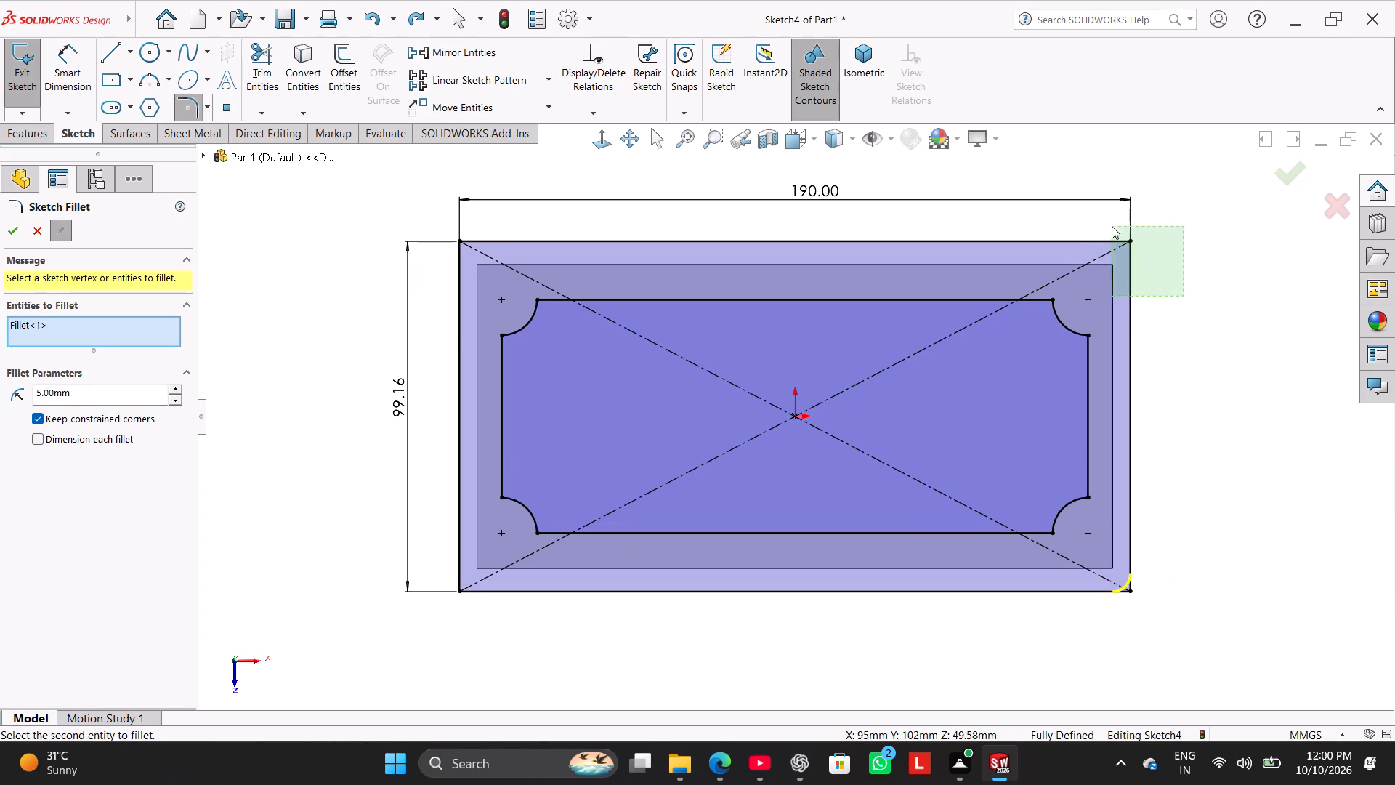
drag(1112, 226, 1101, 217)
drag(333, 194, 491, 265)
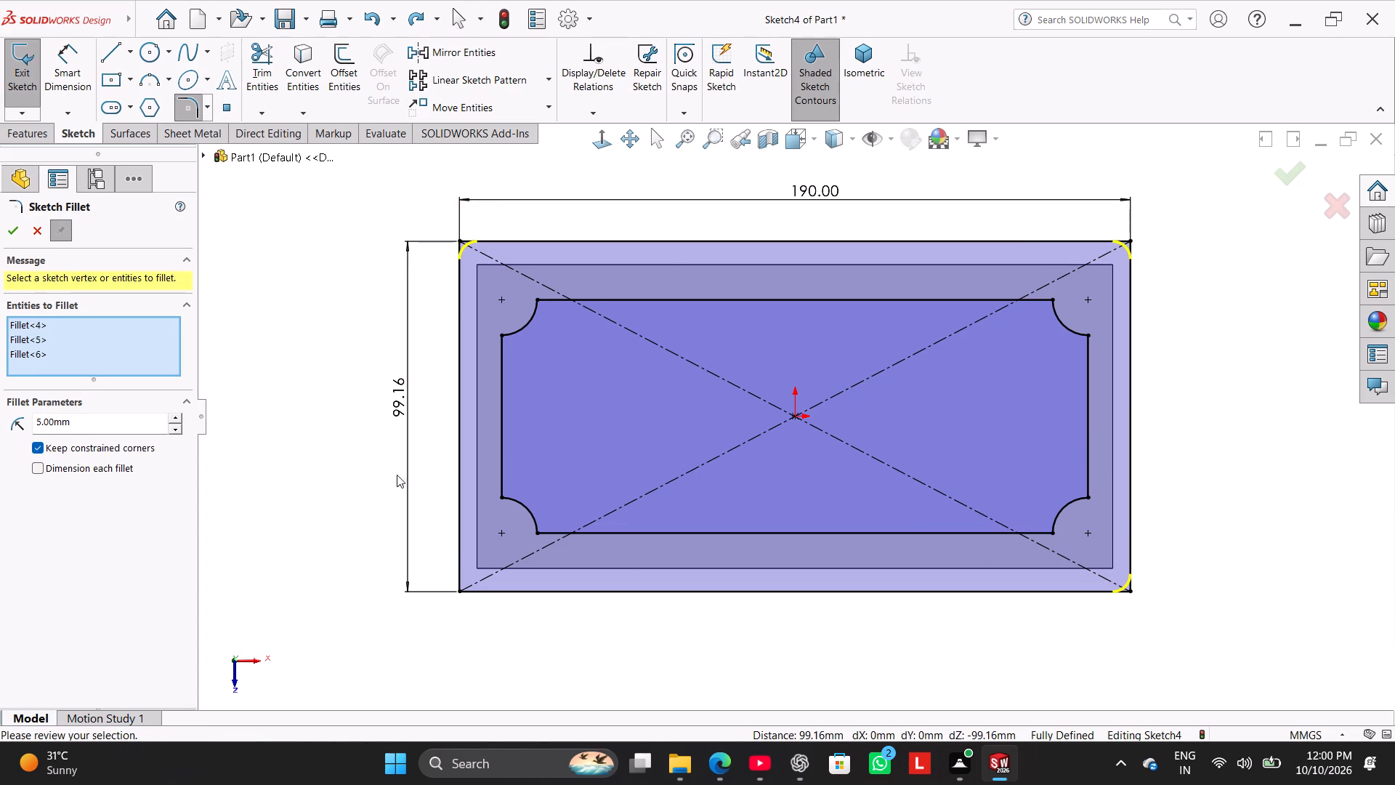
drag(347, 592, 492, 576)
click(20, 231)
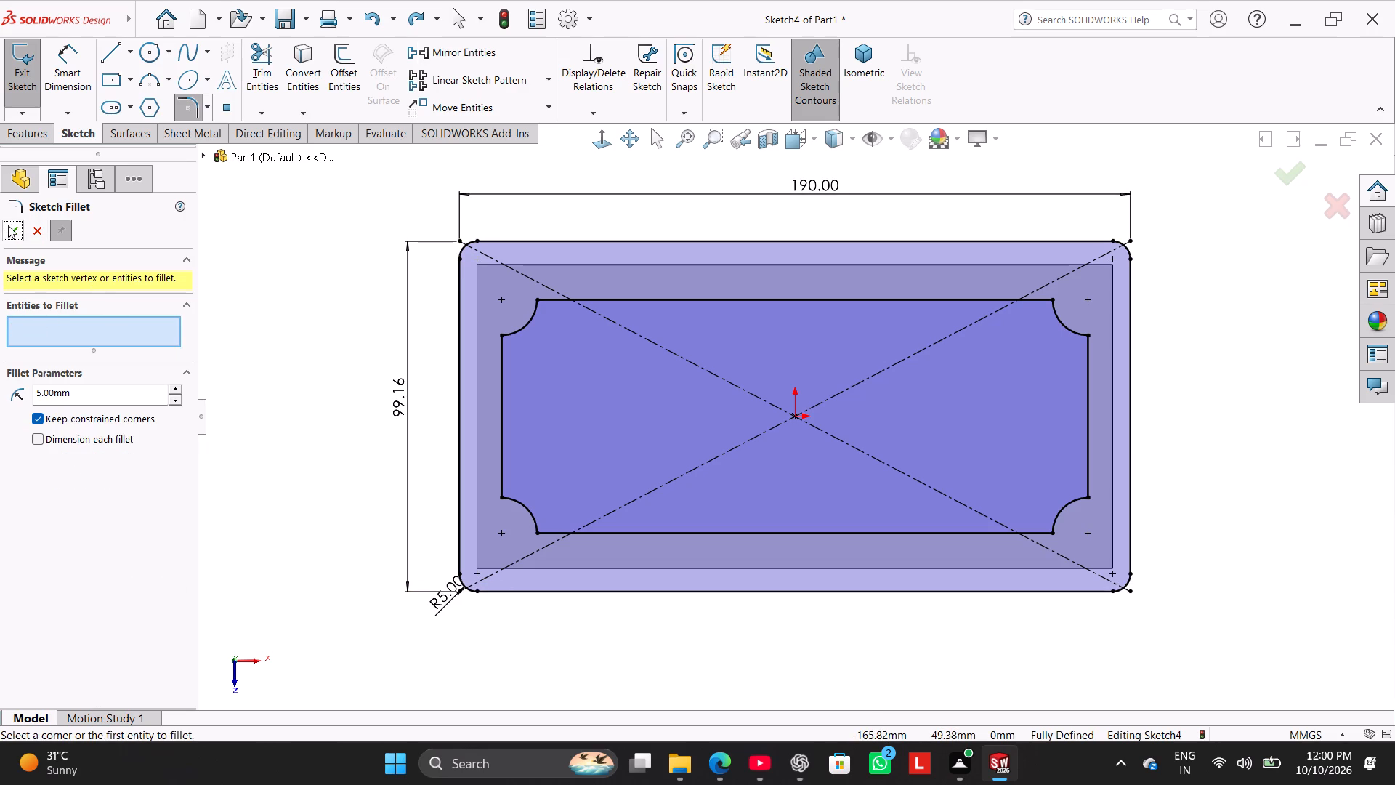
click(13, 225)
Extrude the rim profile 12 mm downward in the reversed direction, merged with the hollow body.
click(25, 135)
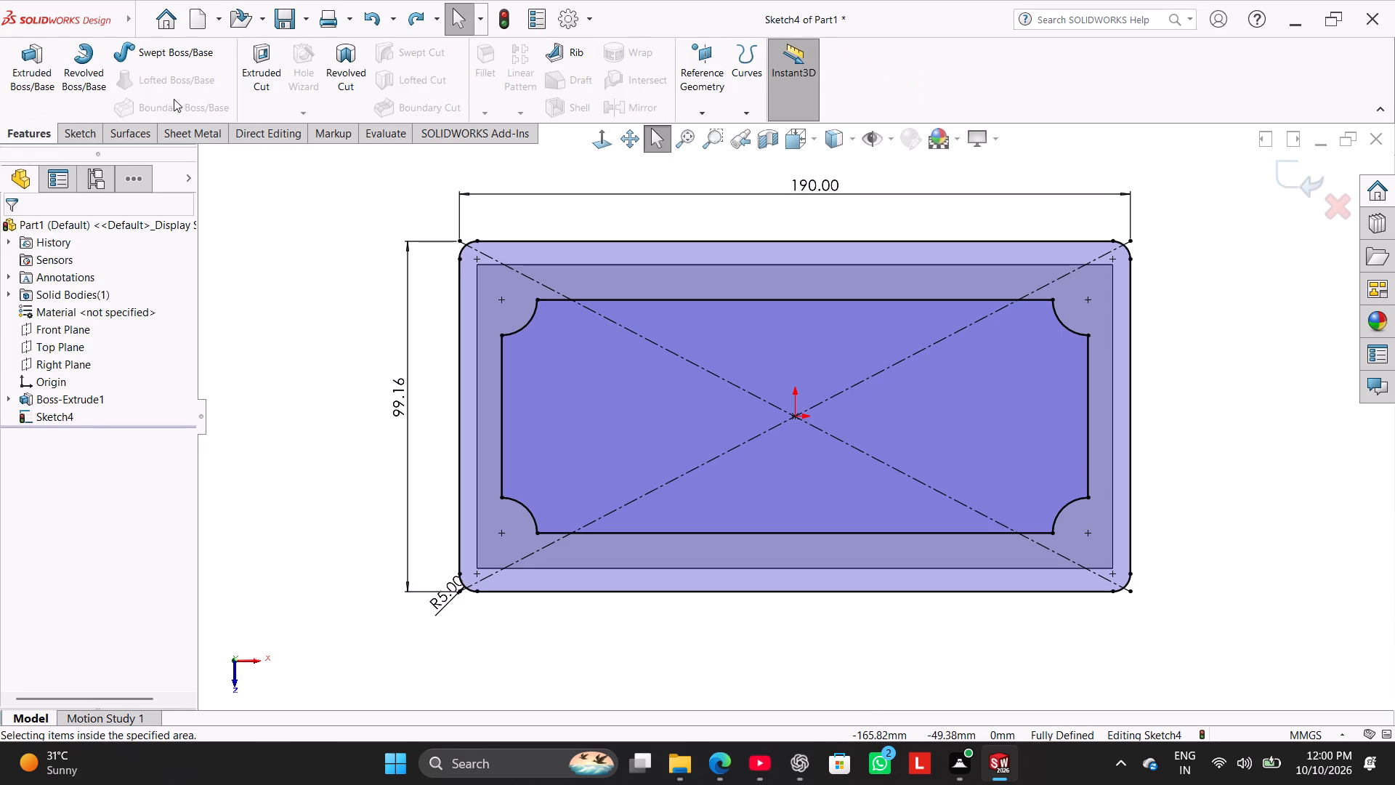
click(27, 78)
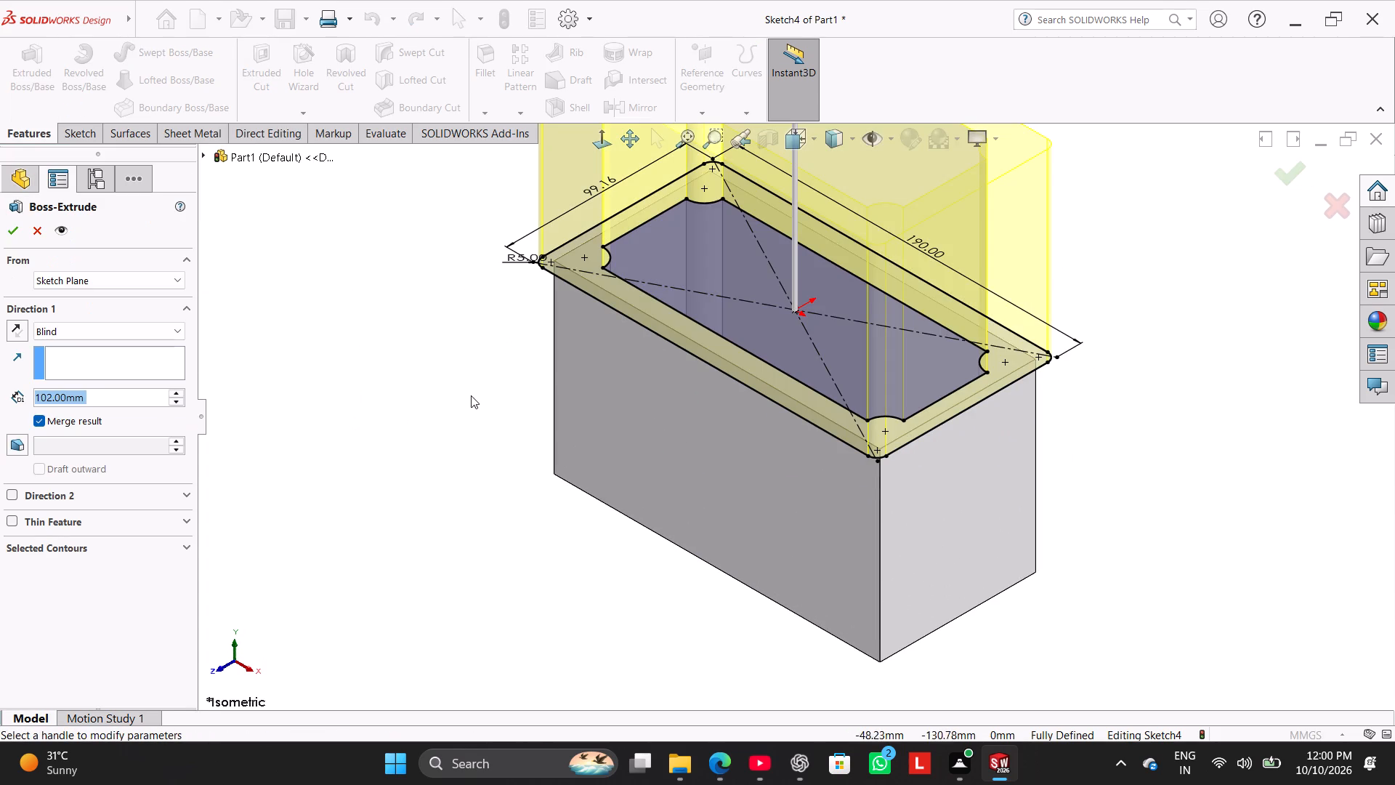
scroll(475, 391, up, 1)
click(12, 326)
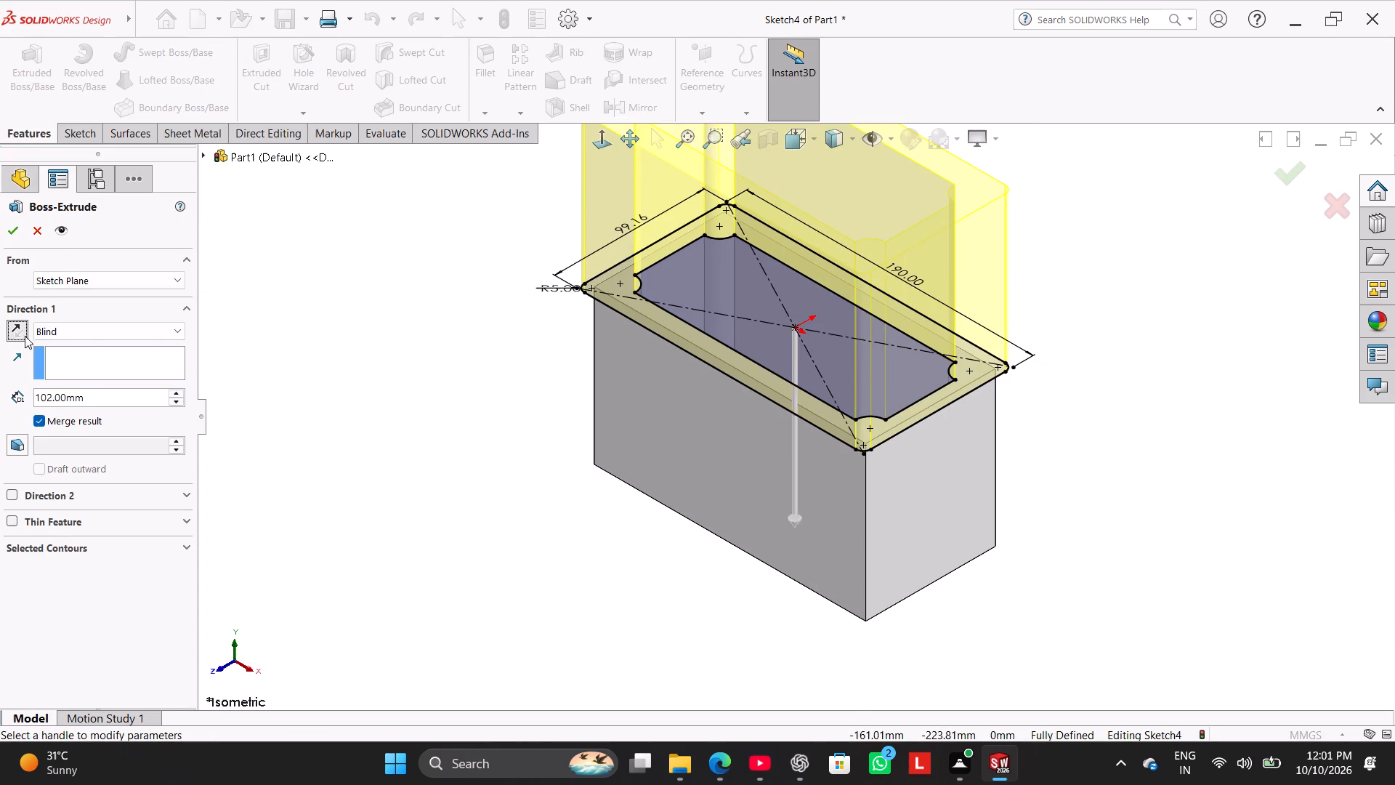
double_click(93, 400)
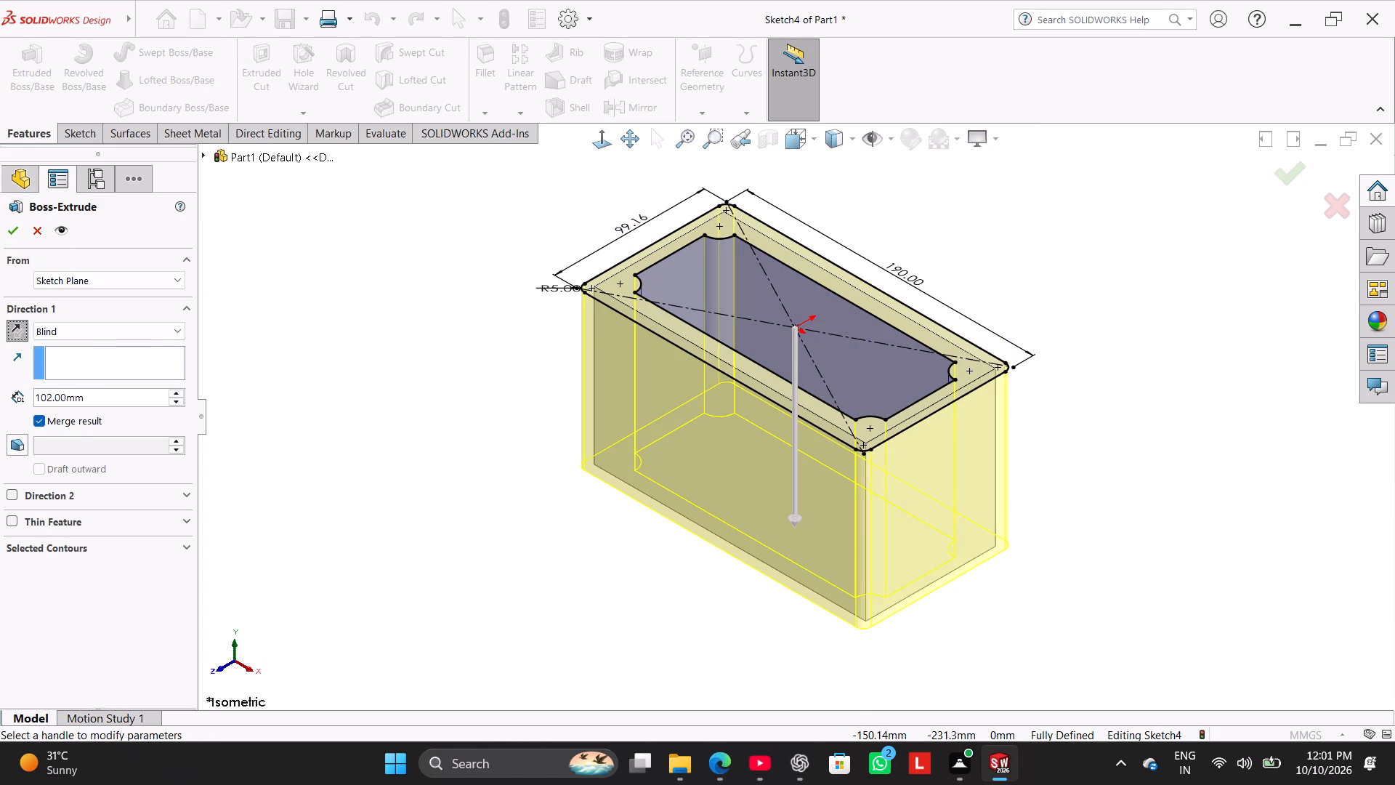
text(12)
key(Return)
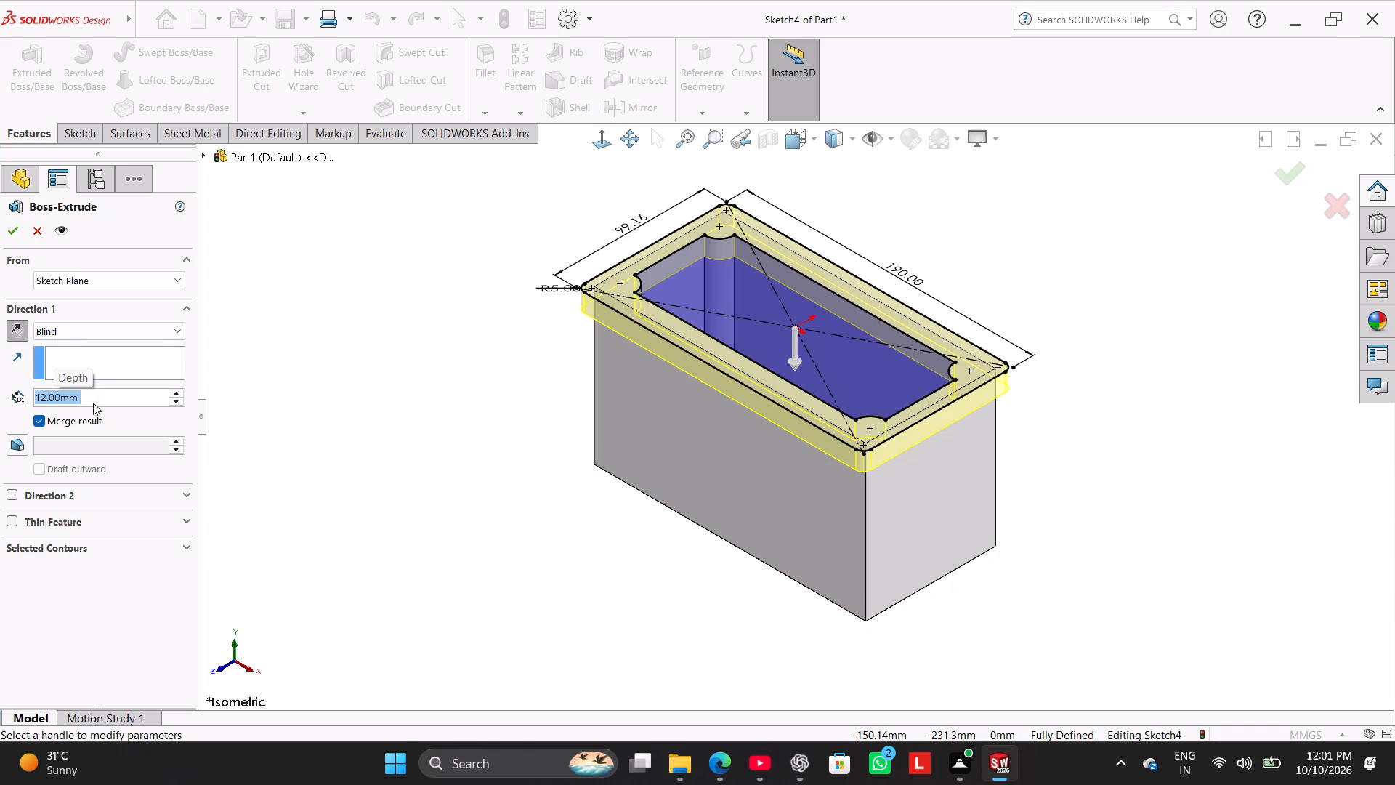
click(6, 226)
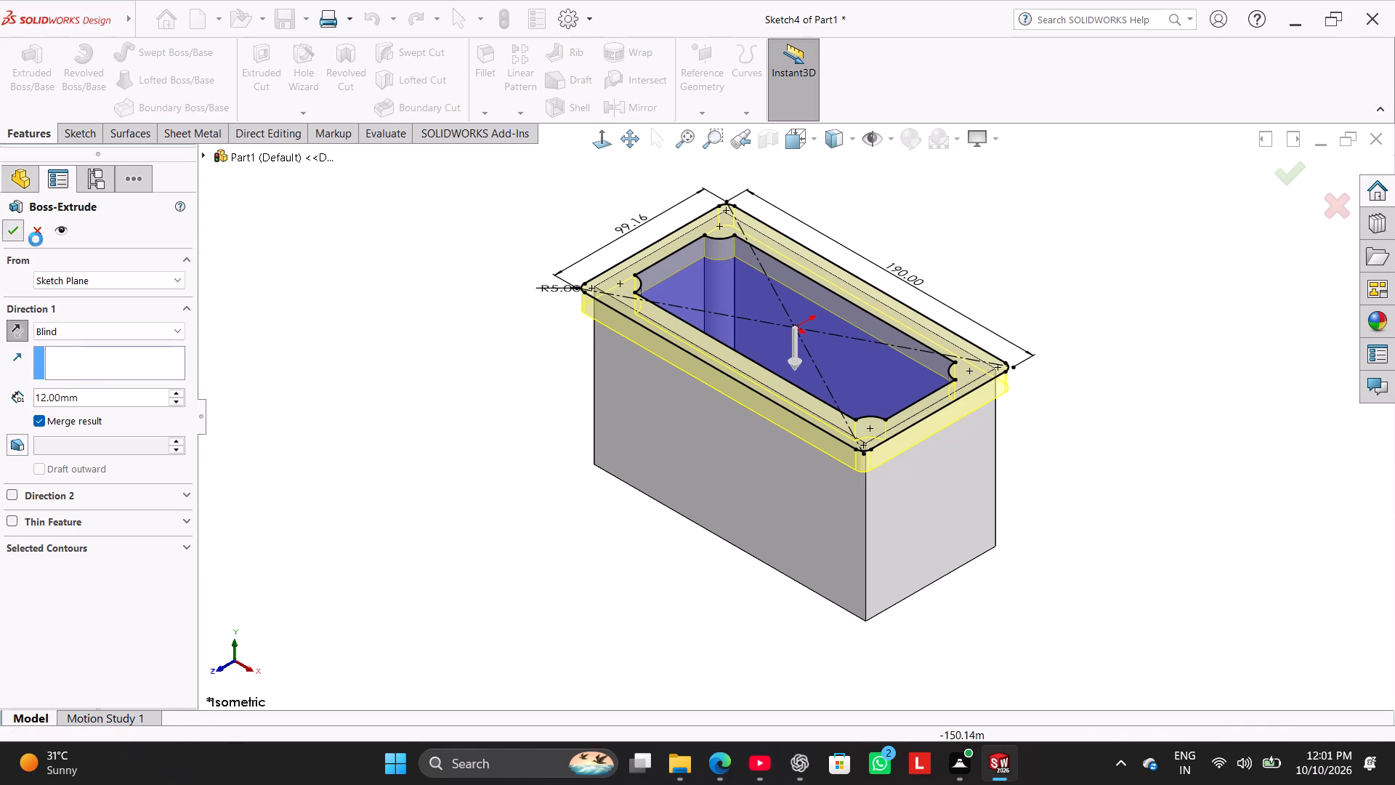
click(444, 323)
Extrude the two rounded lug regions of the hollow body's base sketch 14 mm upward, merged with the body.
right_drag(369, 416, 615, 294)
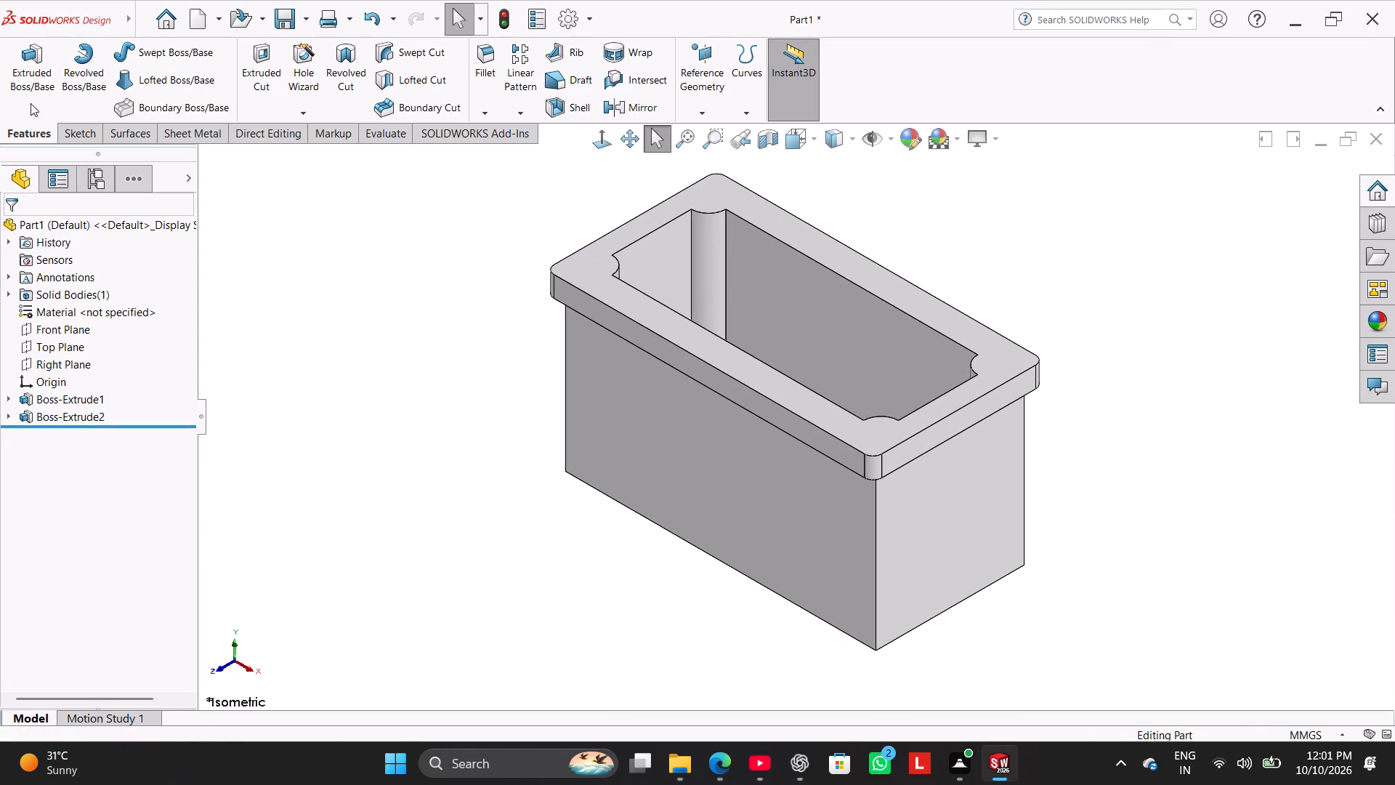
click(28, 76)
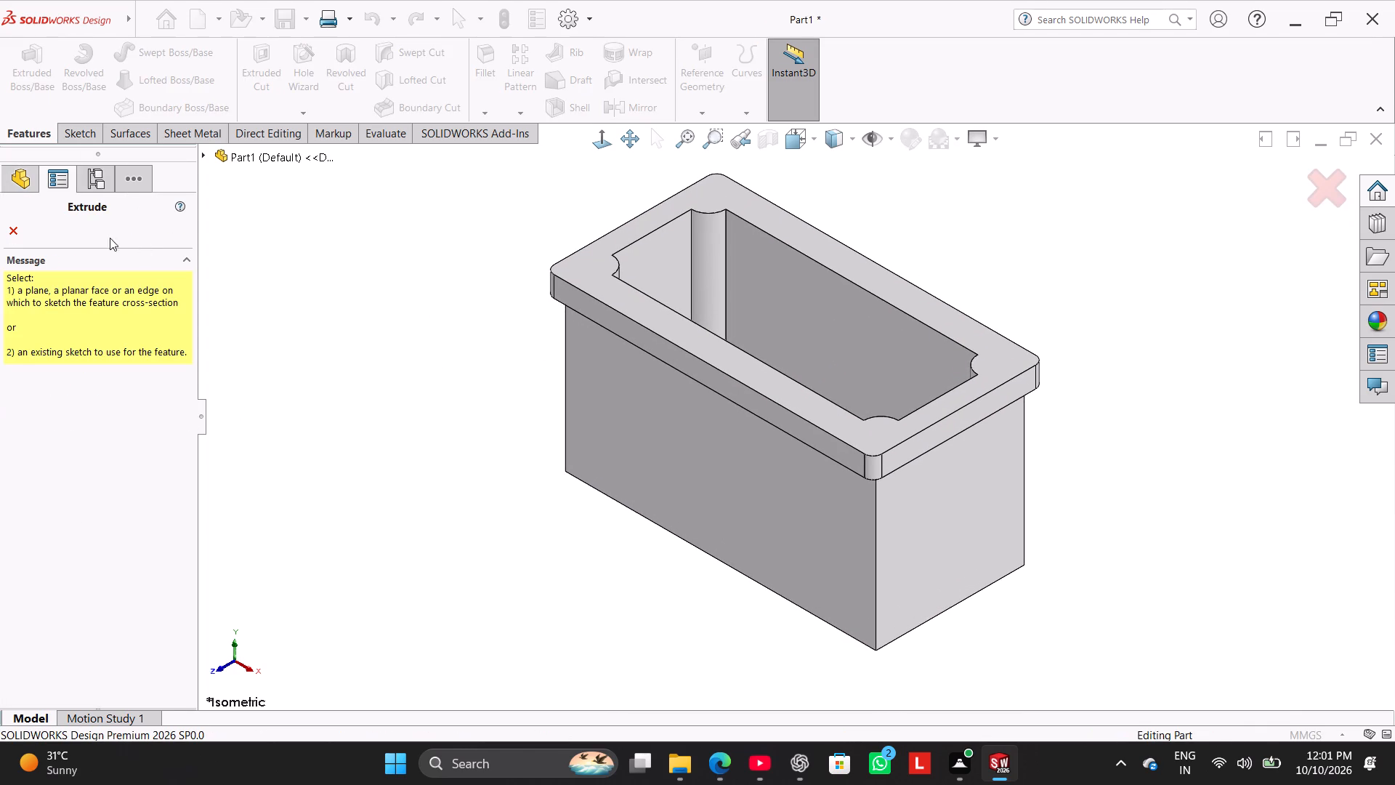
click(211, 160)
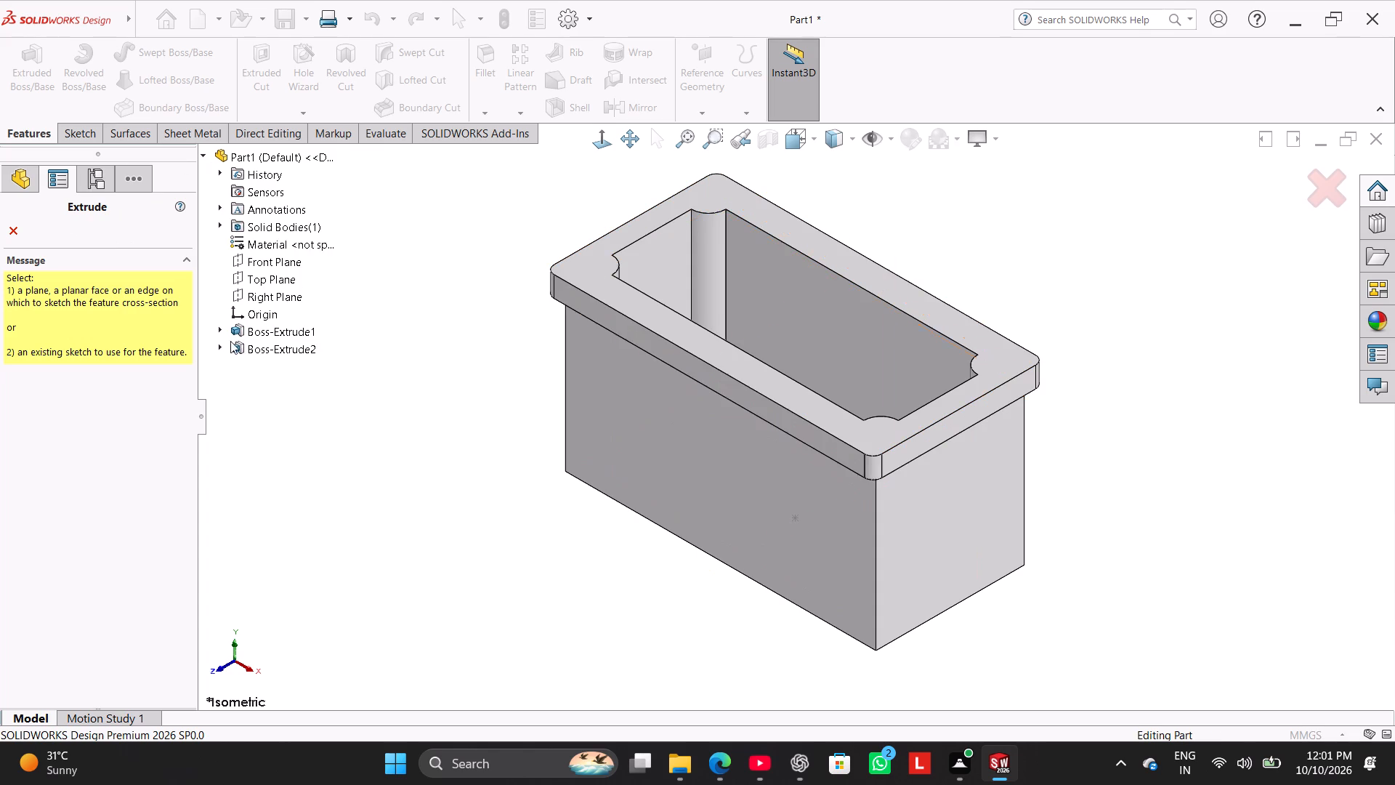
click(223, 329)
click(256, 346)
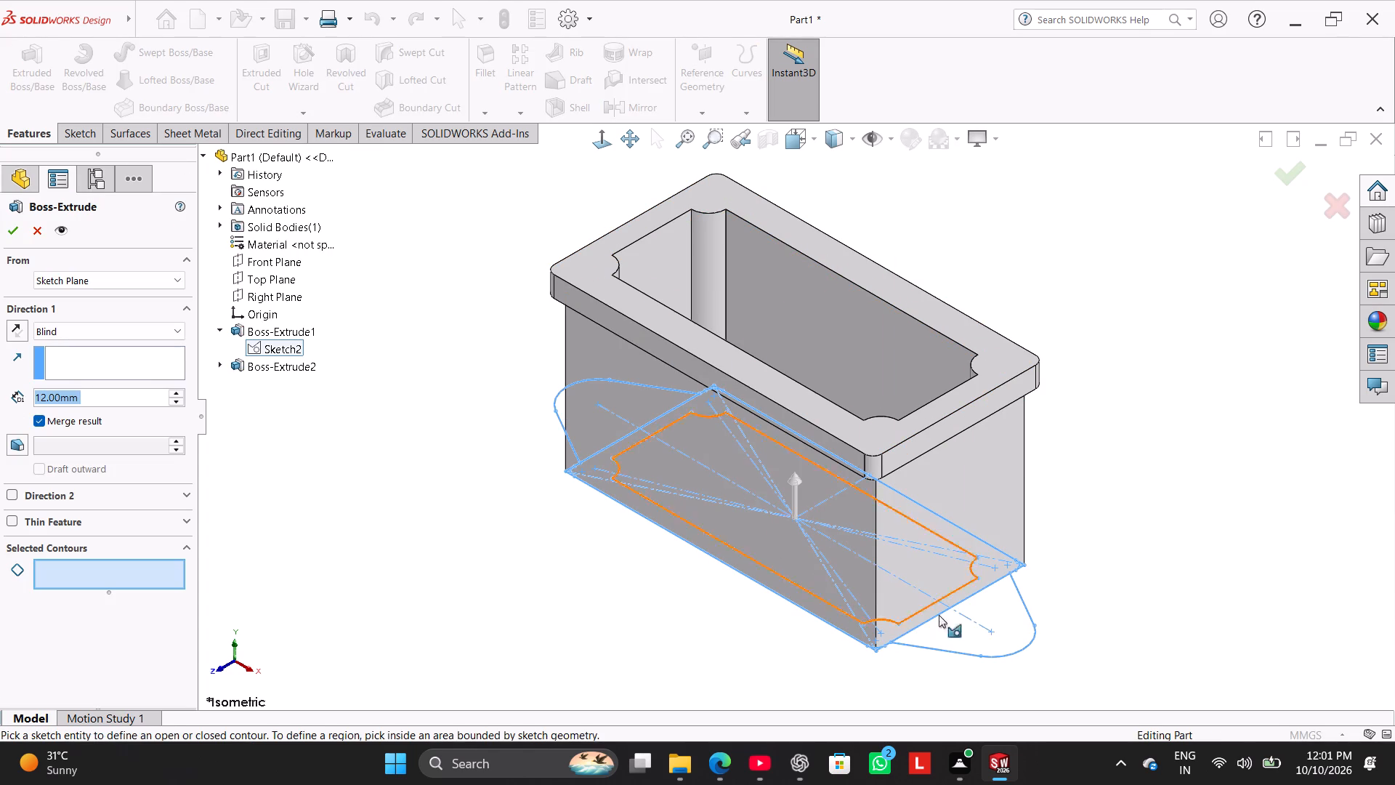
click(969, 621)
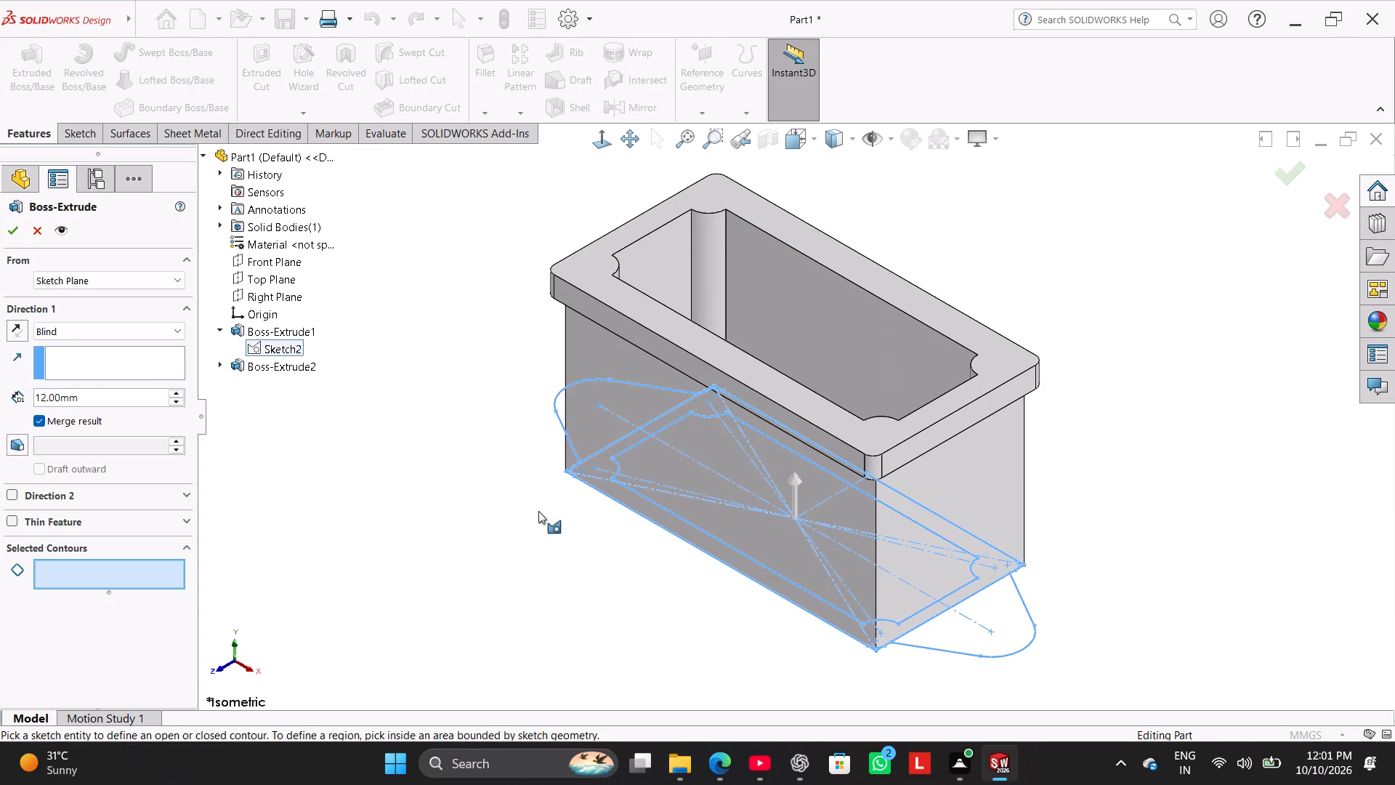
middle_drag(538, 511, 563, 589)
click(1009, 617)
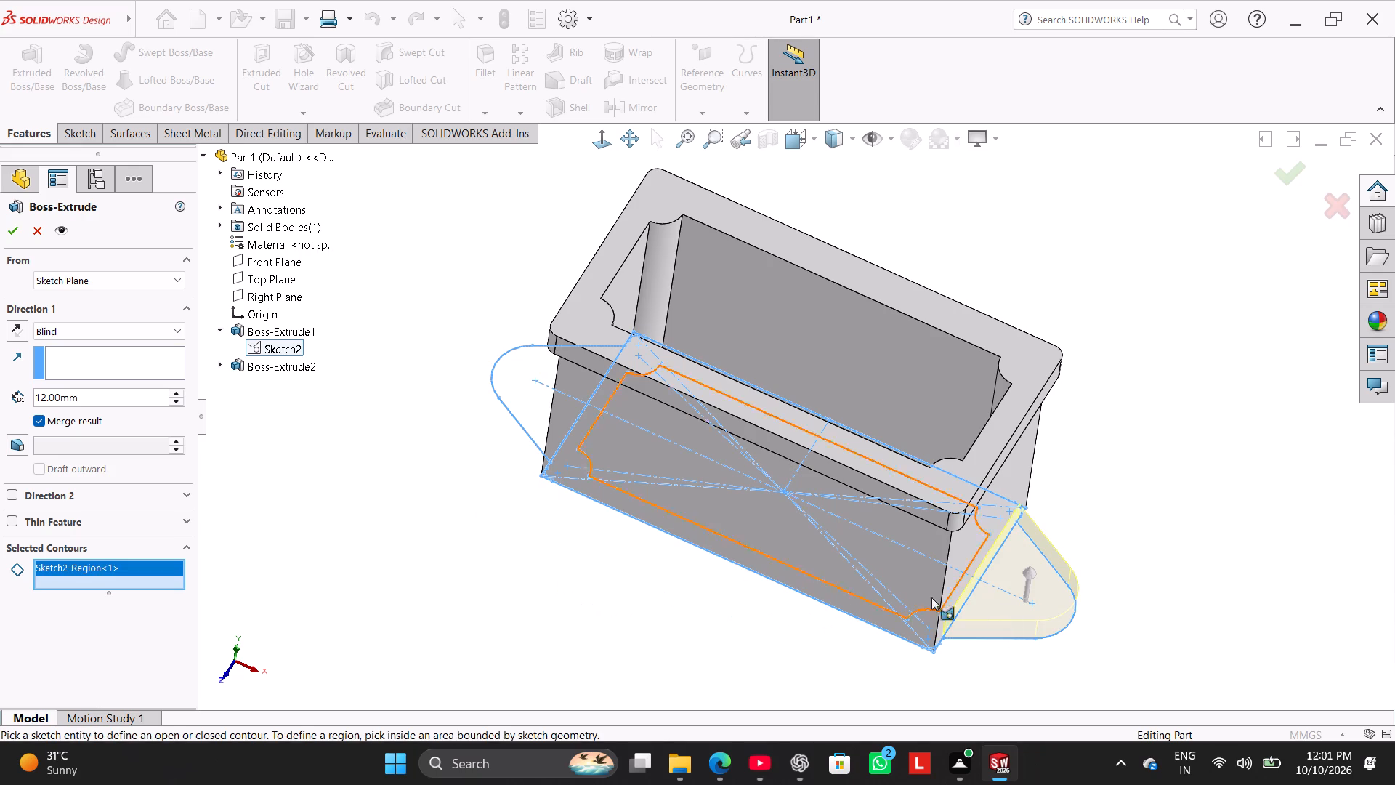
click(509, 394)
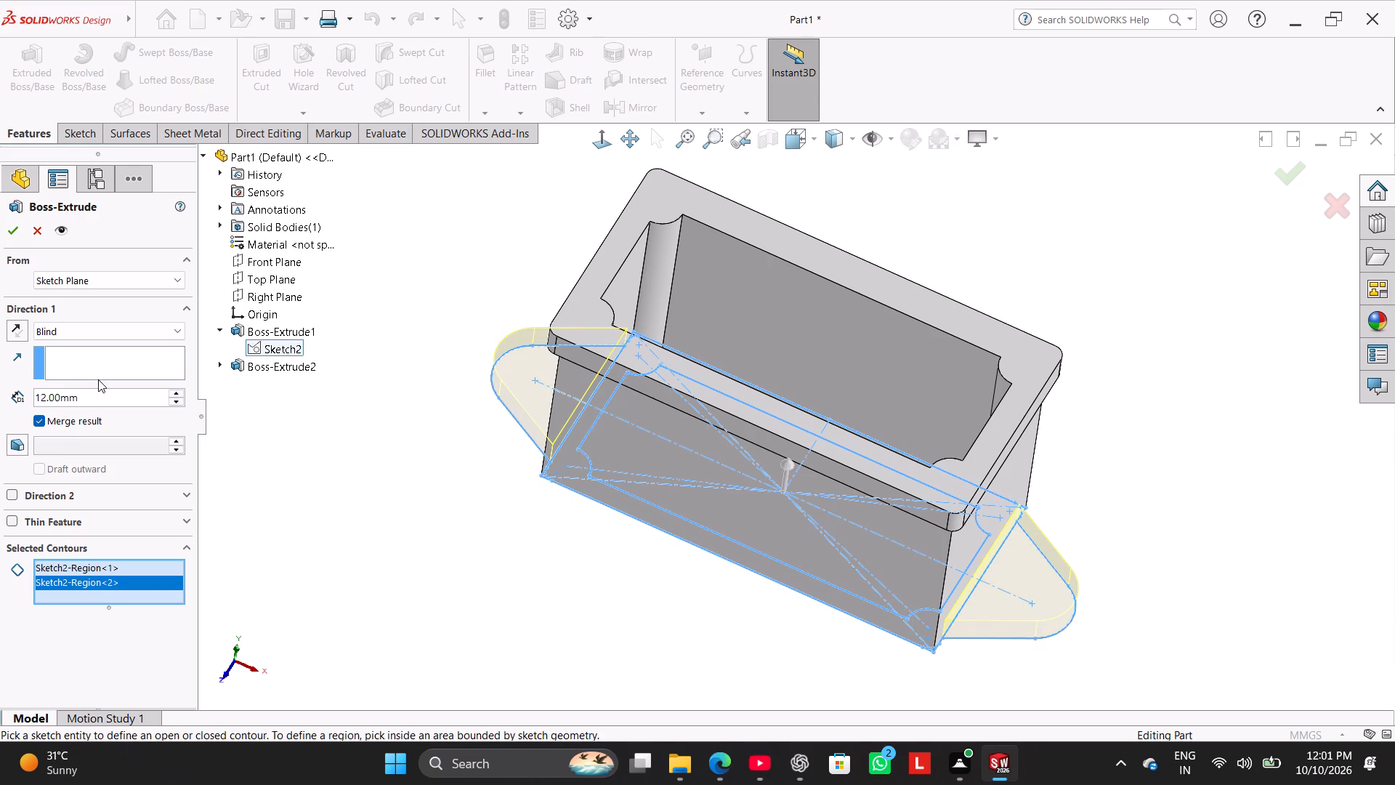
middle_drag(328, 492, 368, 369)
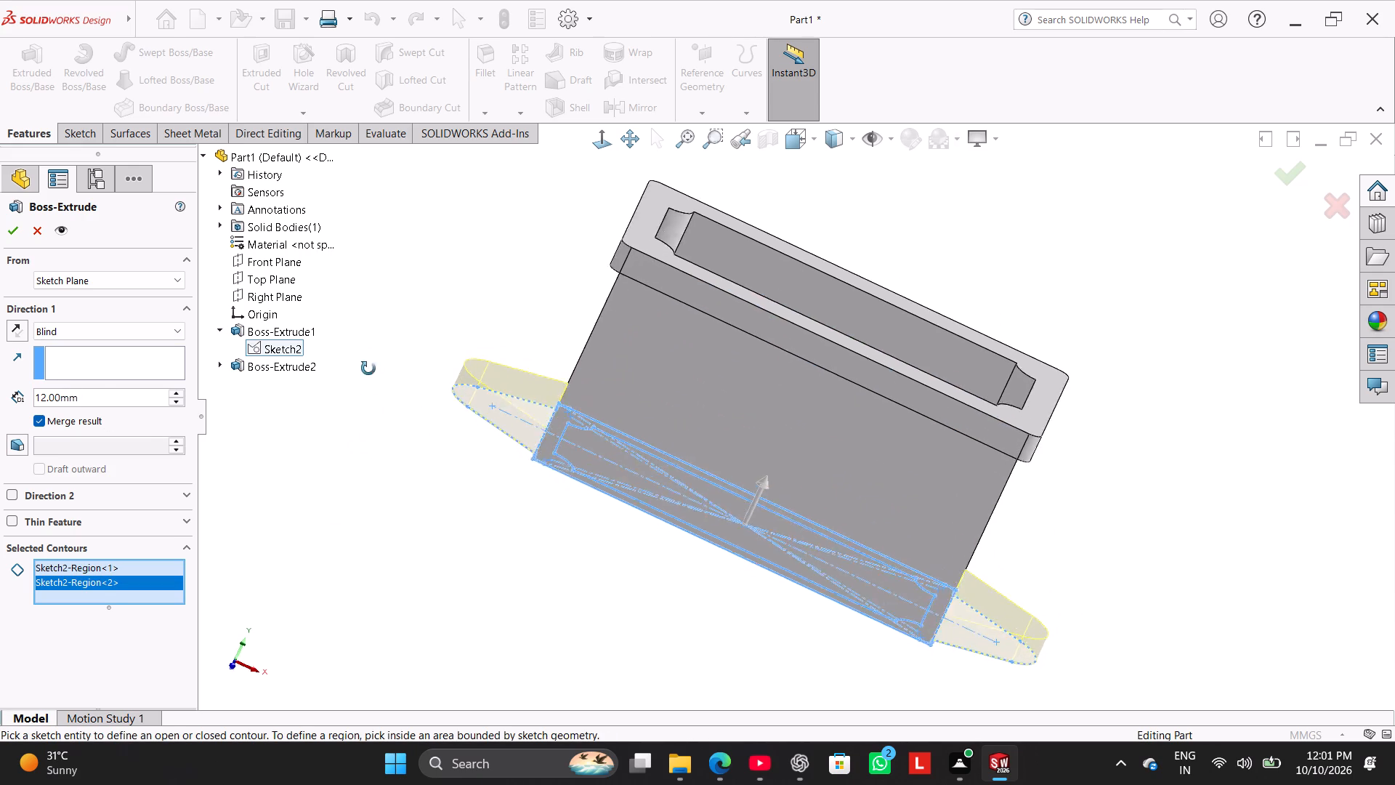
middle_drag(368, 369, 390, 382)
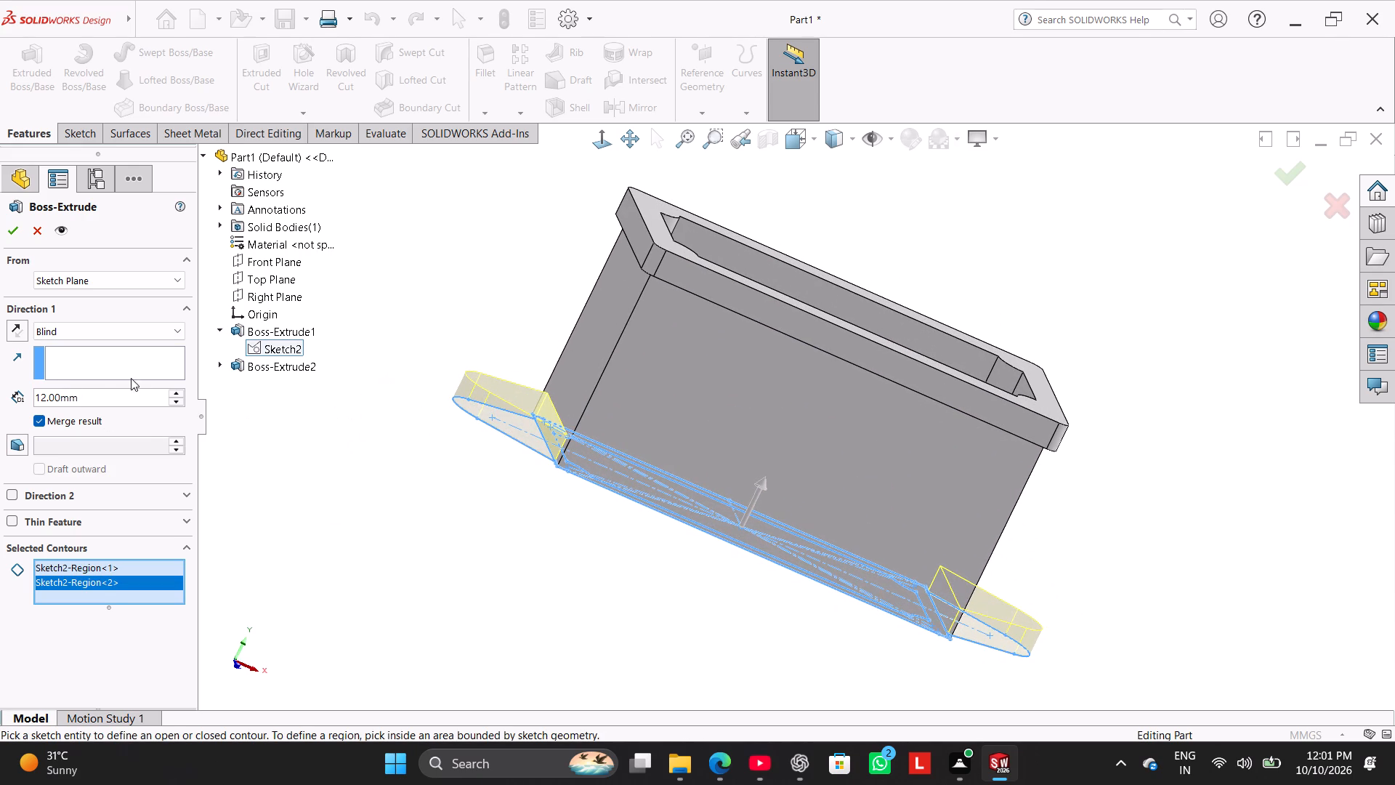
double_click(125, 398)
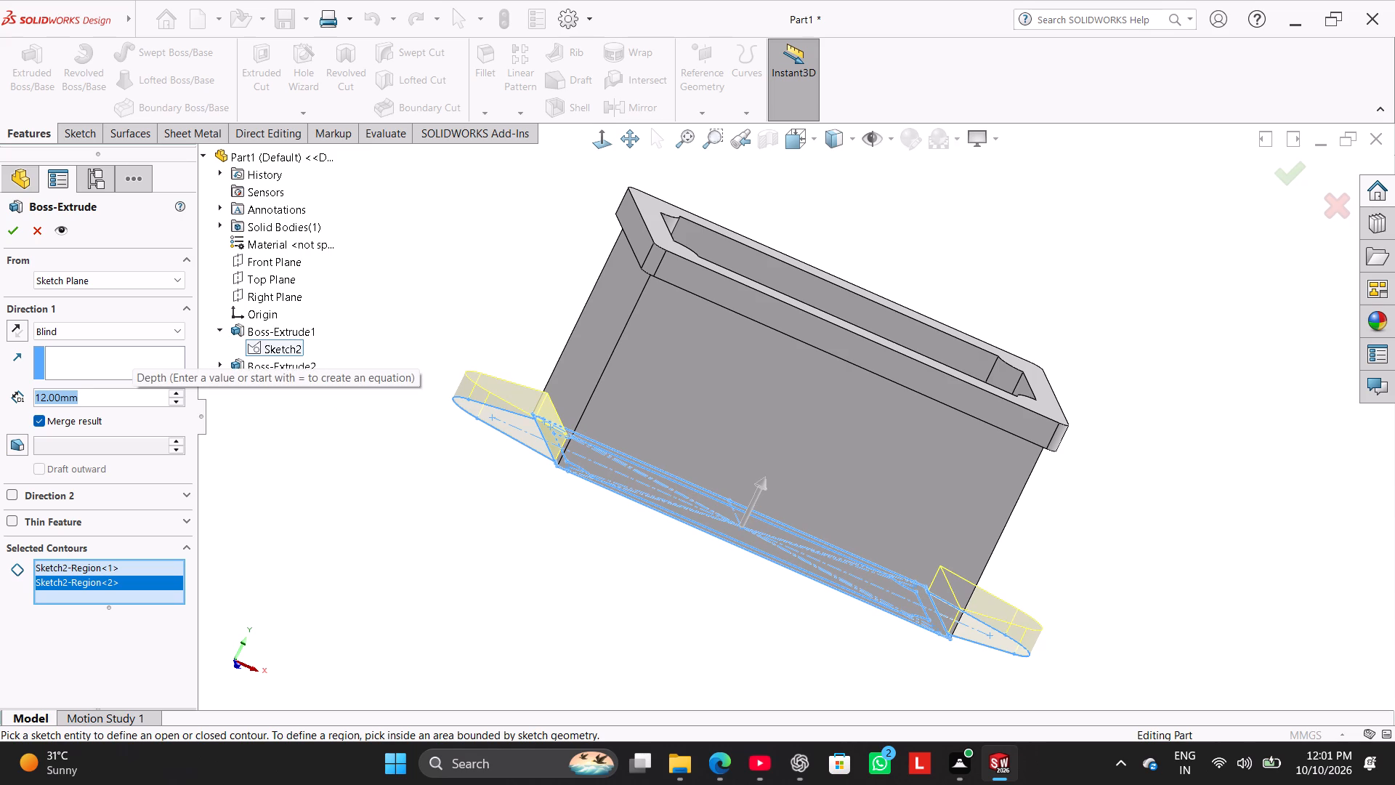
text(14)
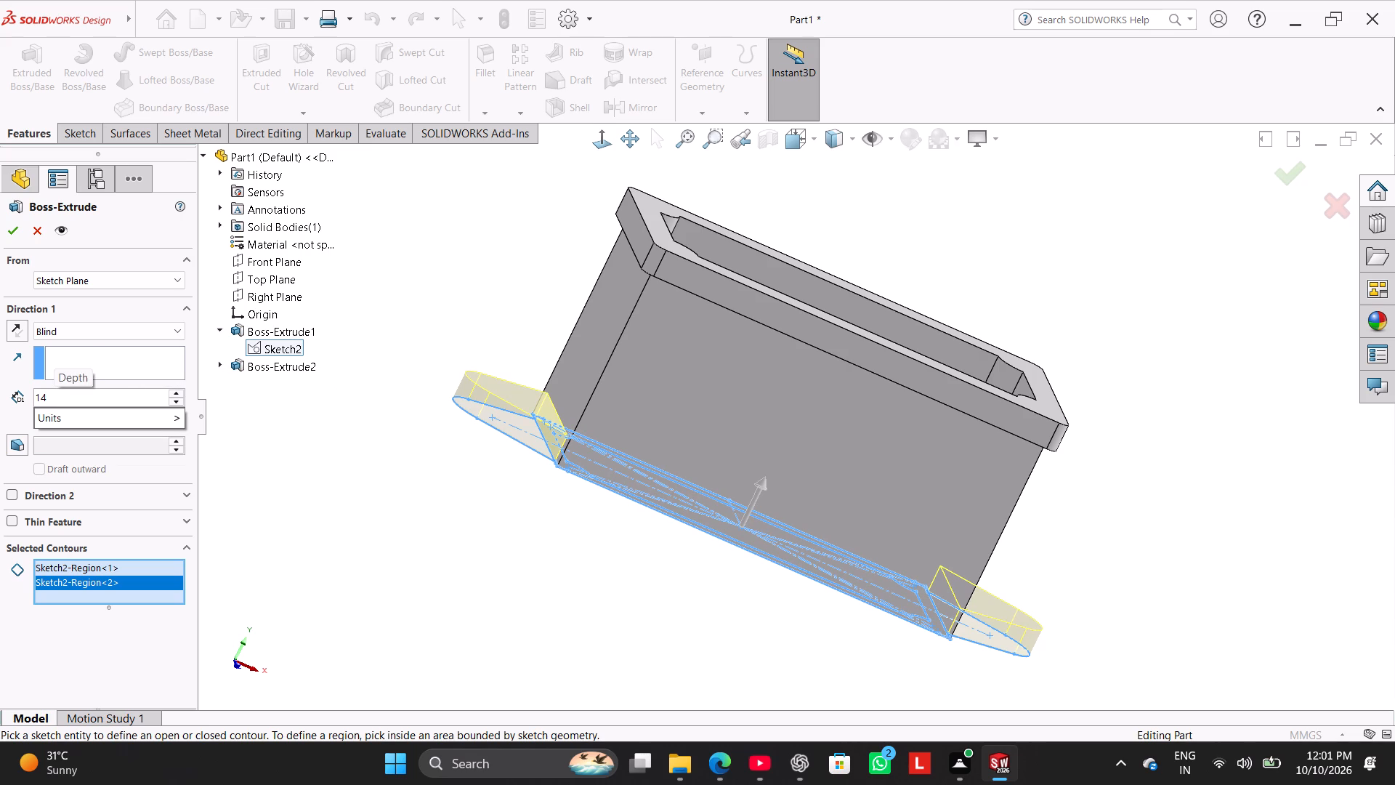
key(Return)
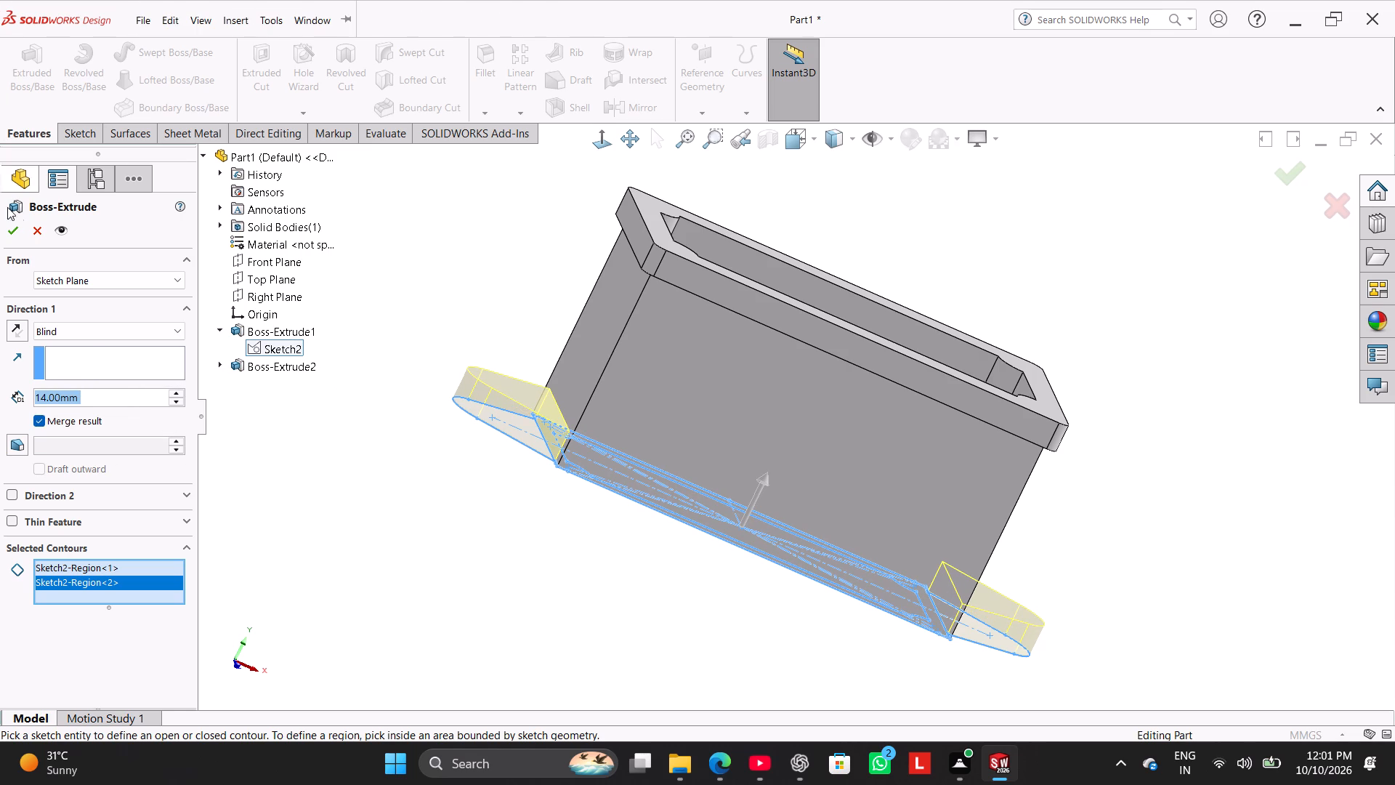
click(17, 231)
right_drag(339, 356, 549, 291)
right_drag(330, 372, 567, 311)
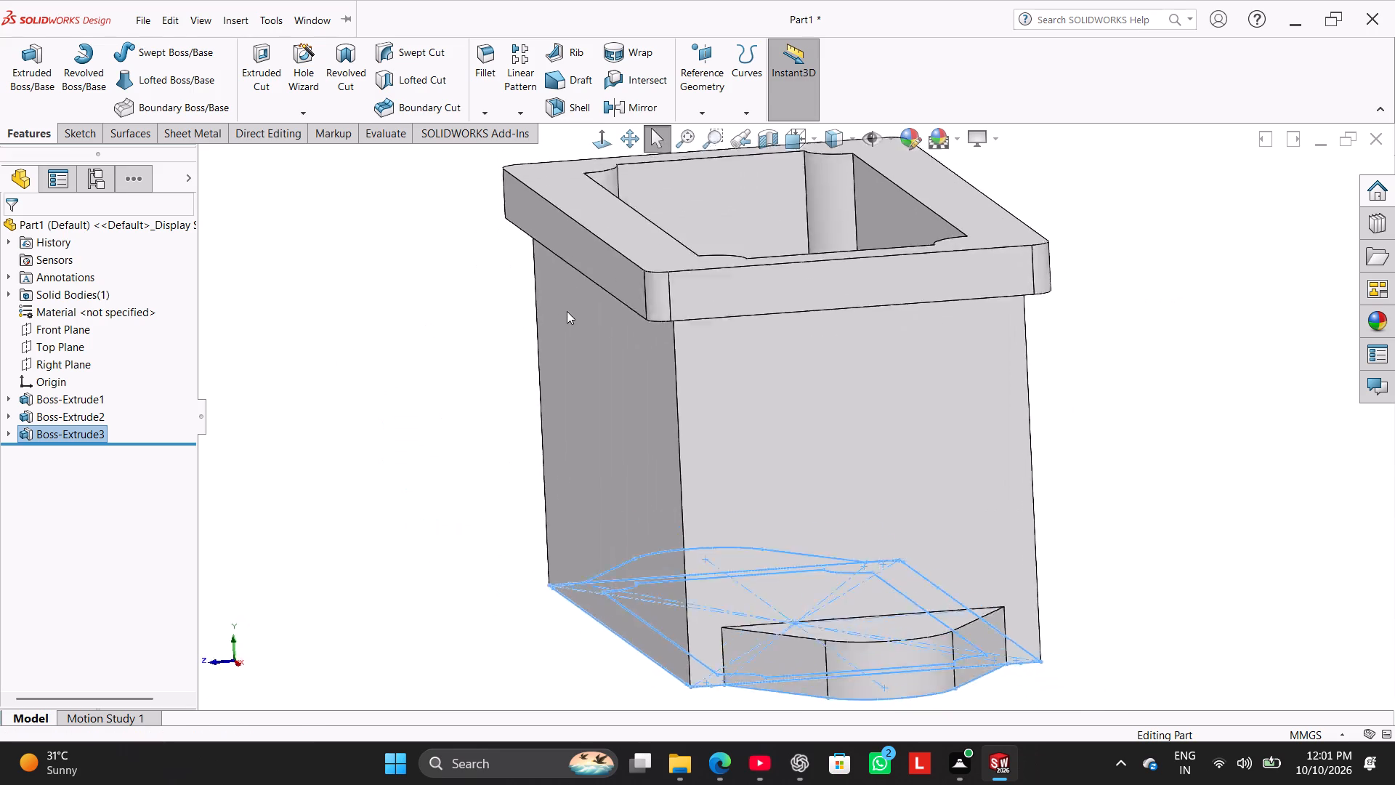
click(408, 372)
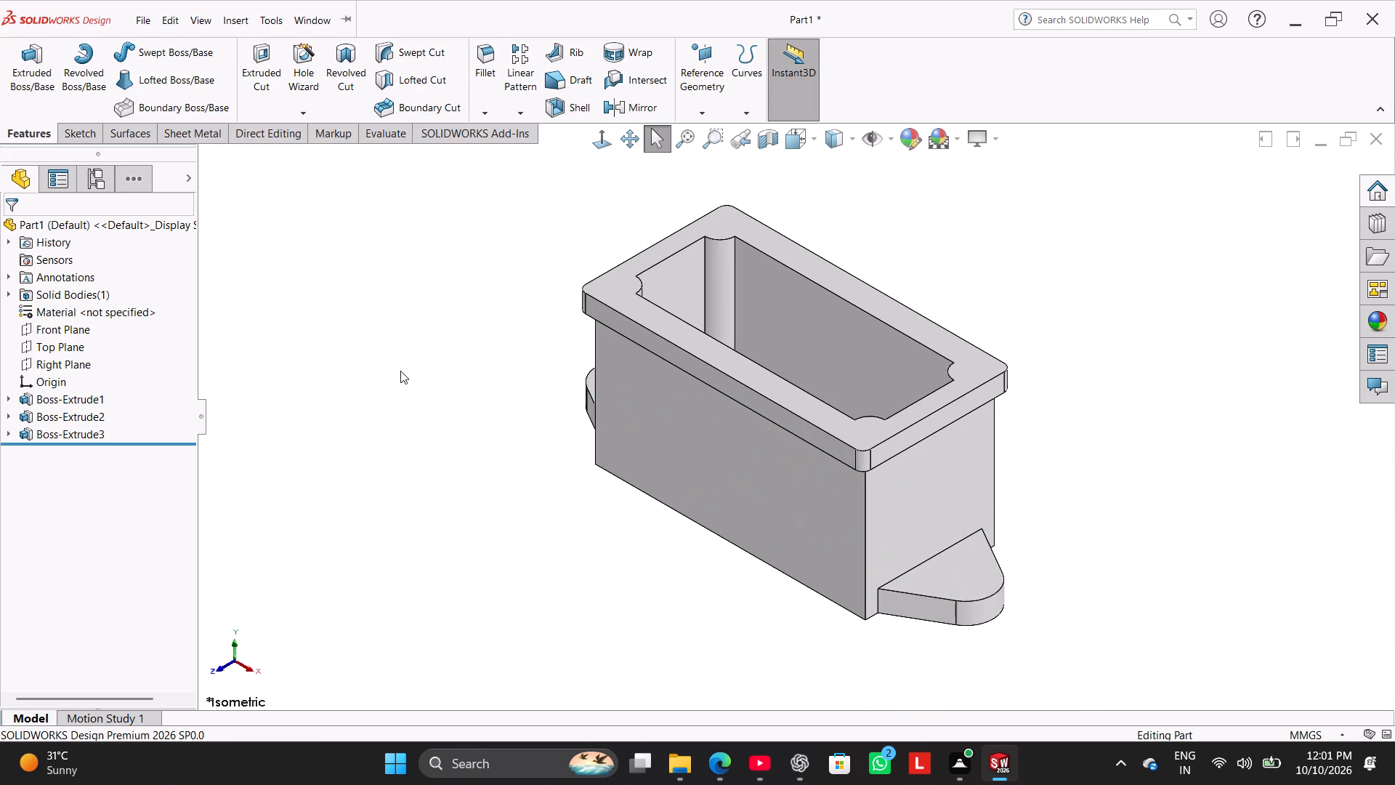
Edit the hollow body's base sketch and set the angle between the lug's slanted sides to 80°.
middle_drag(413, 370, 404, 370)
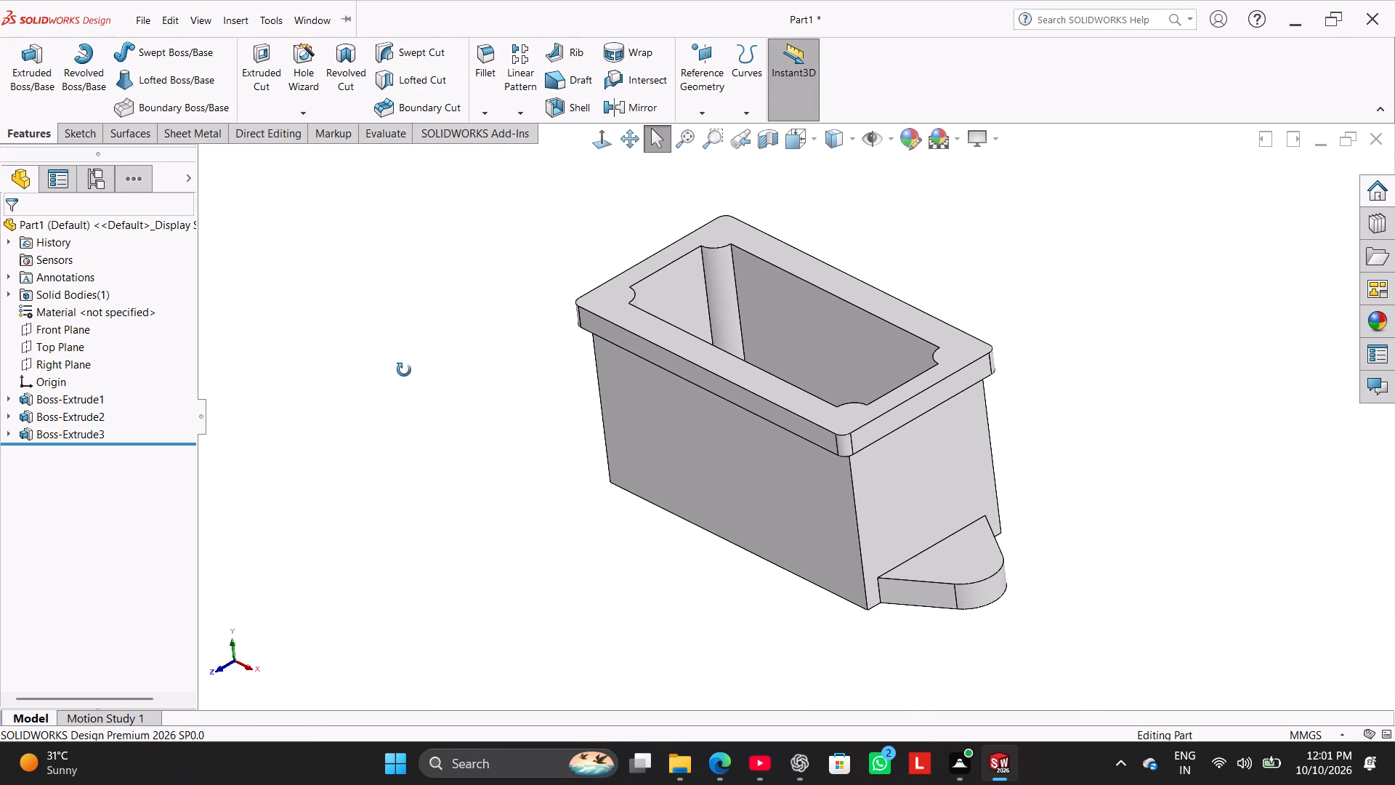
middle_drag(404, 370, 517, 336)
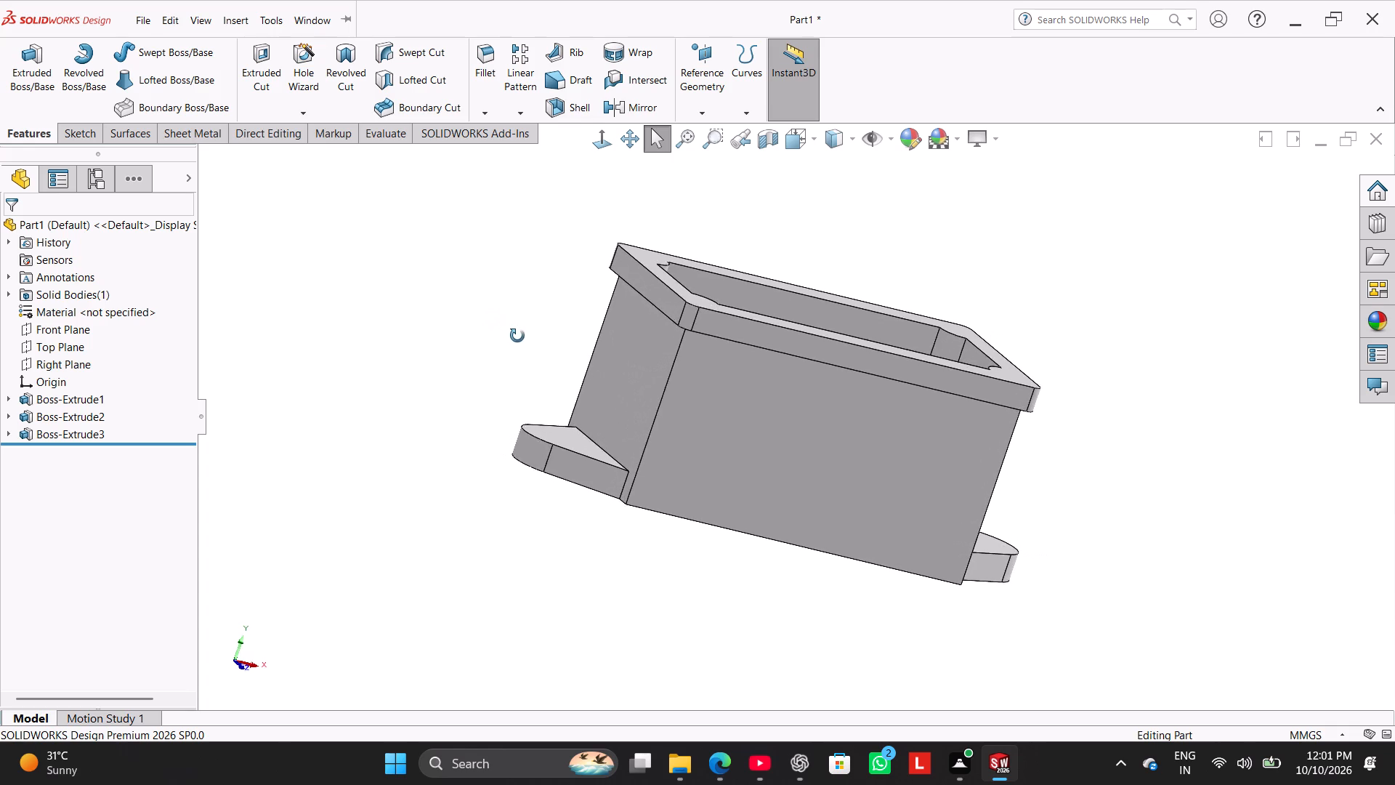
middle_drag(517, 336, 406, 443)
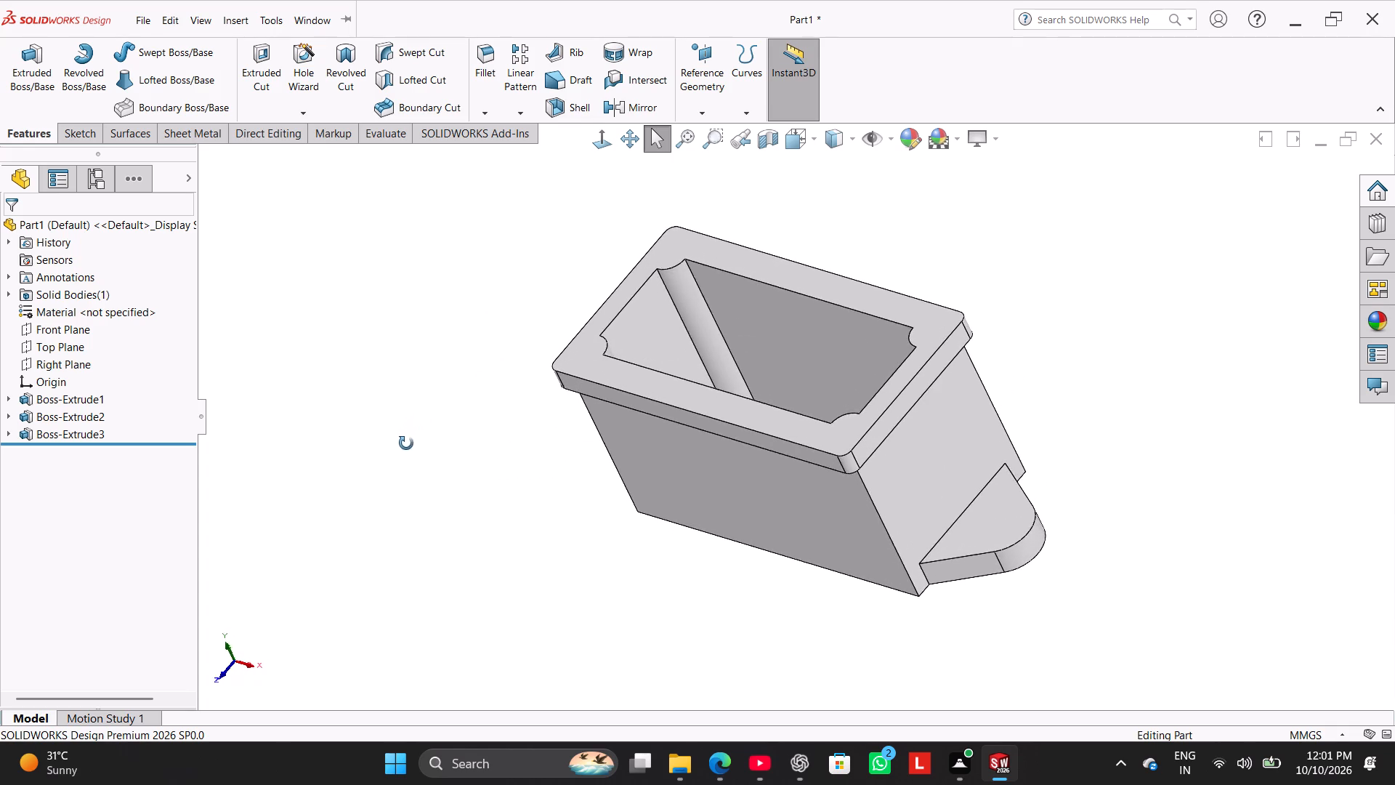
middle_drag(406, 443, 472, 542)
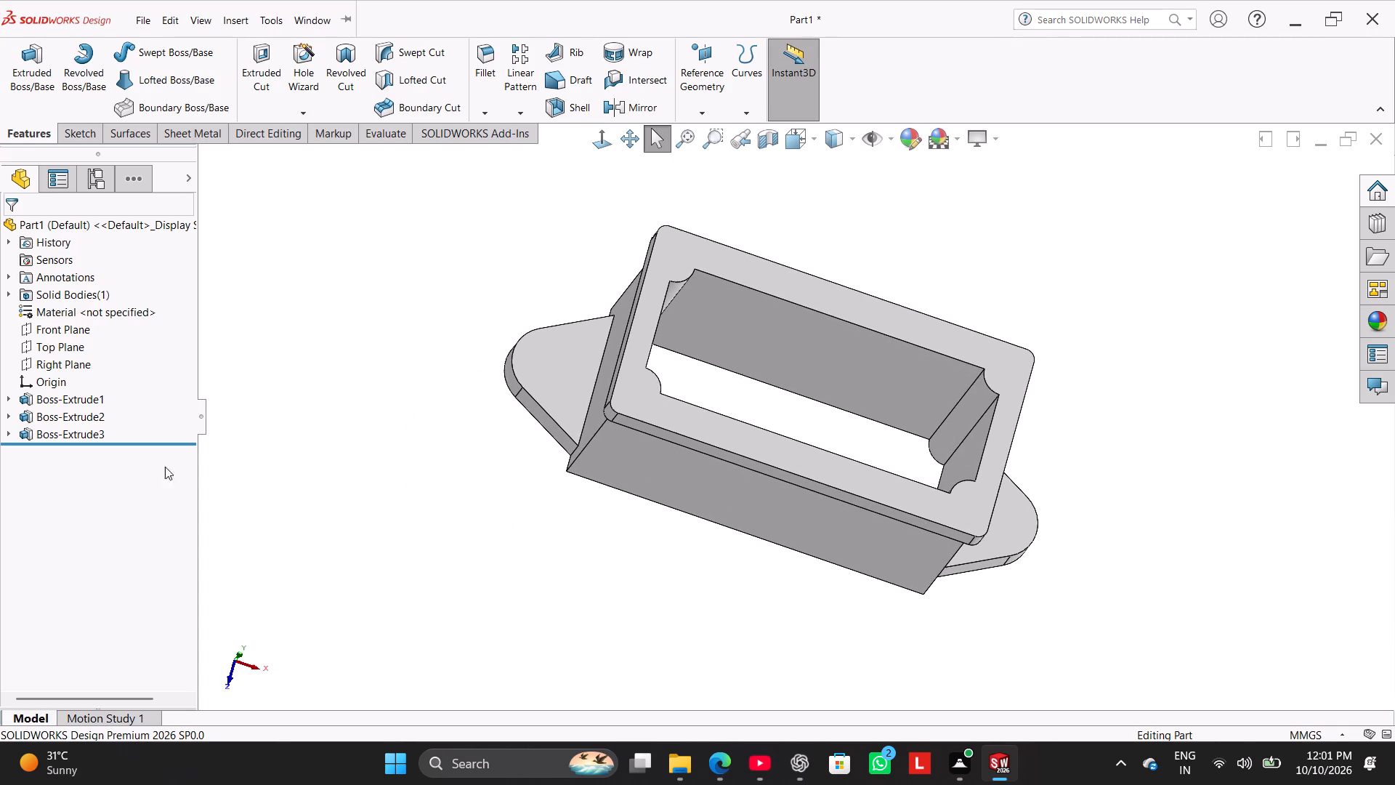
click(9, 392)
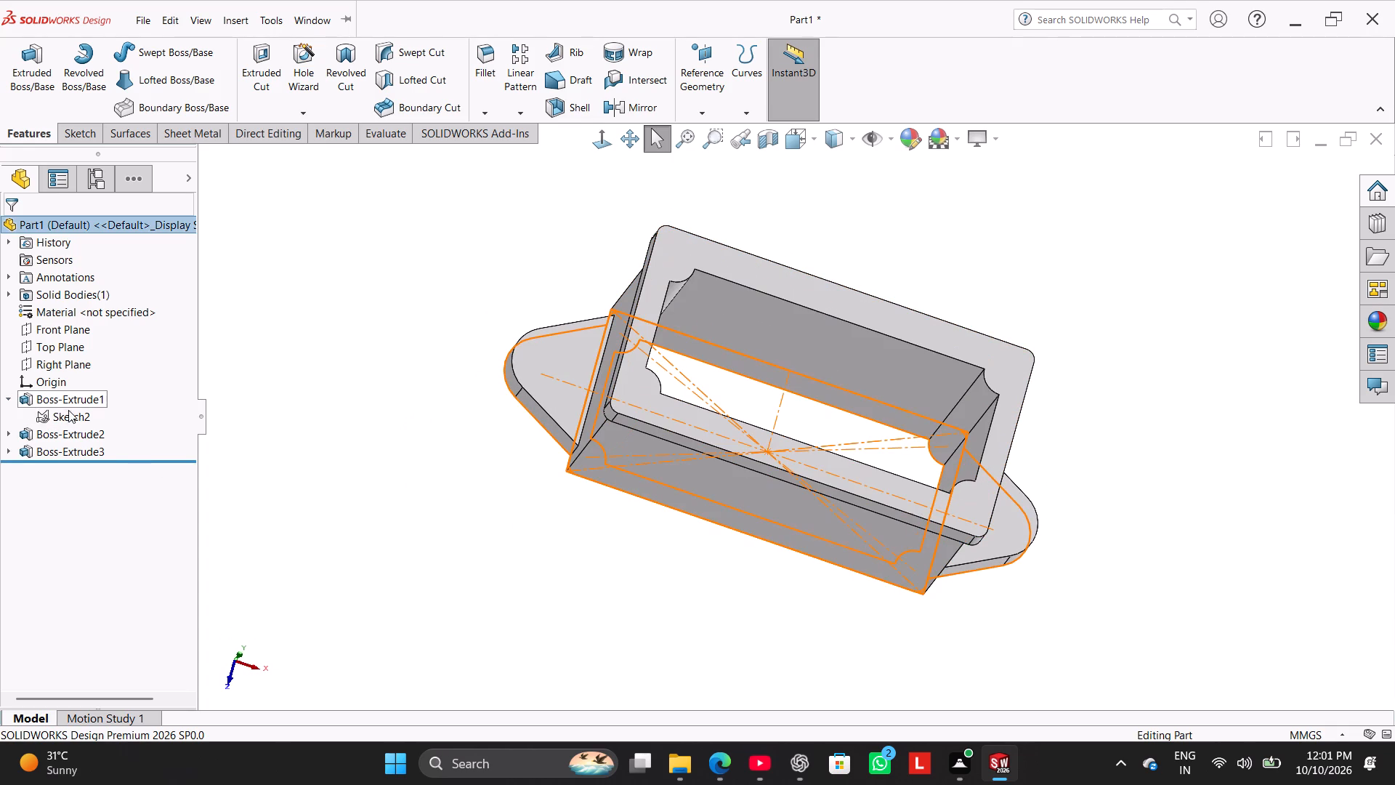
right_click(76, 411)
click(93, 372)
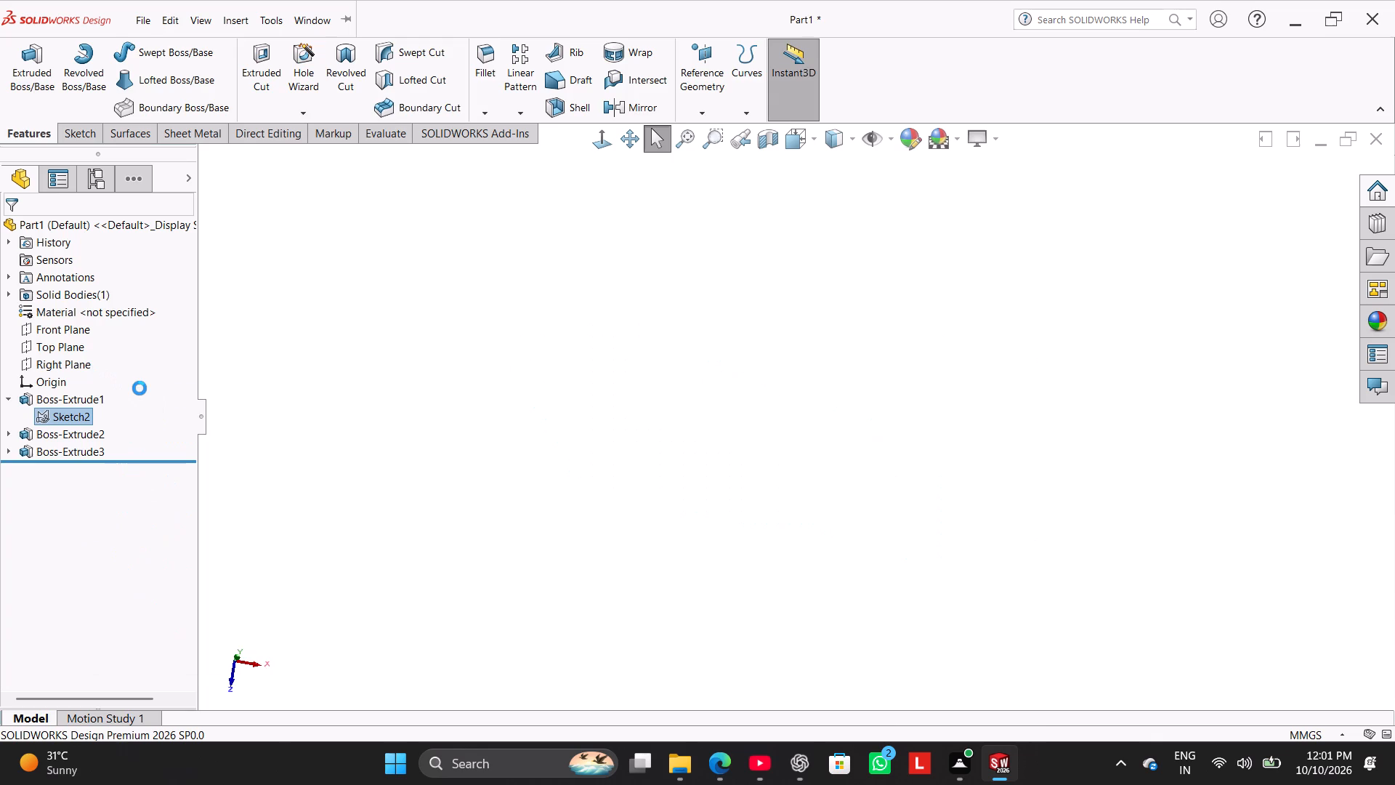
click(353, 398)
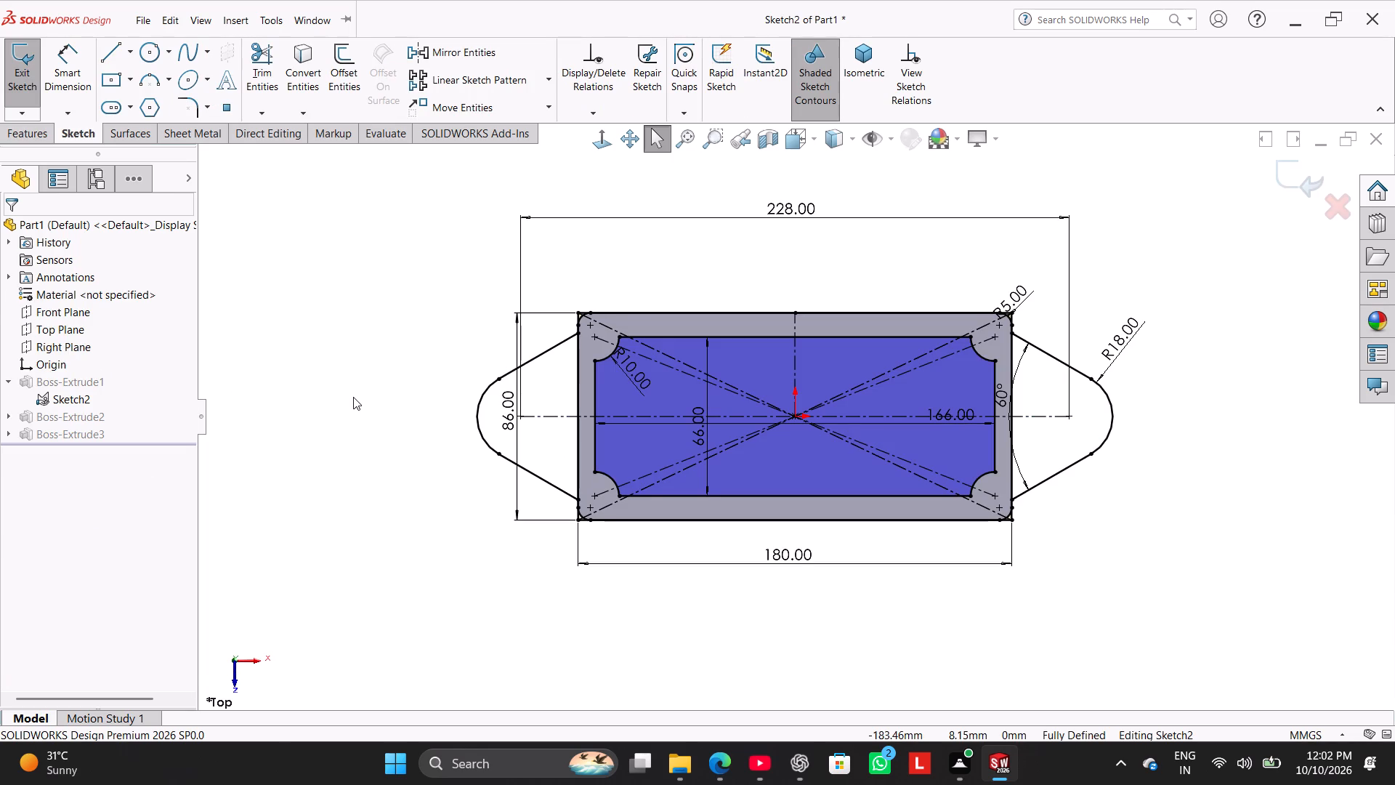
scroll(1024, 387, down, 5)
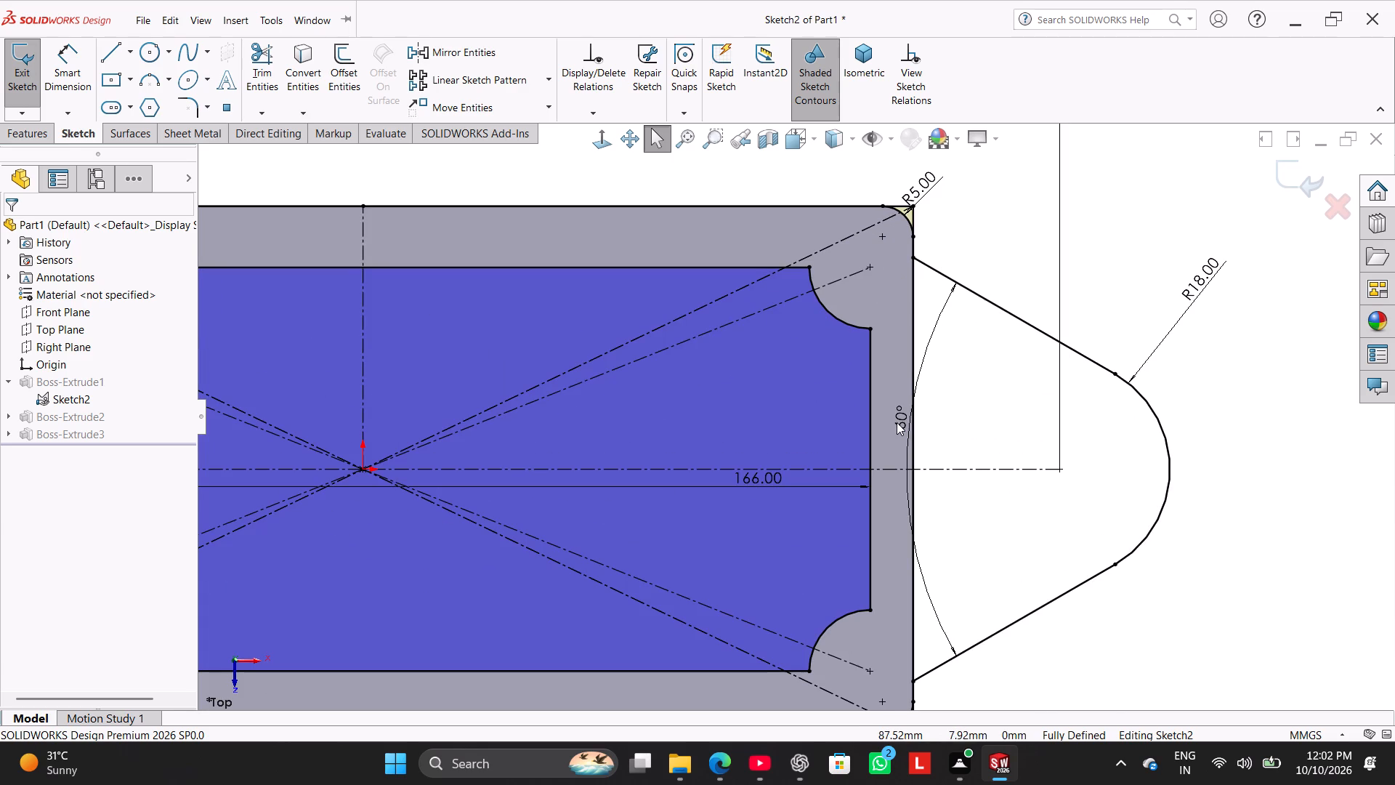
double_click(897, 422)
text(80)
key(Return)
Examine where the slanted lug lines meet the outer rectangle's corners at both ends of the base sketch.
scroll(1031, 661, down, 3)
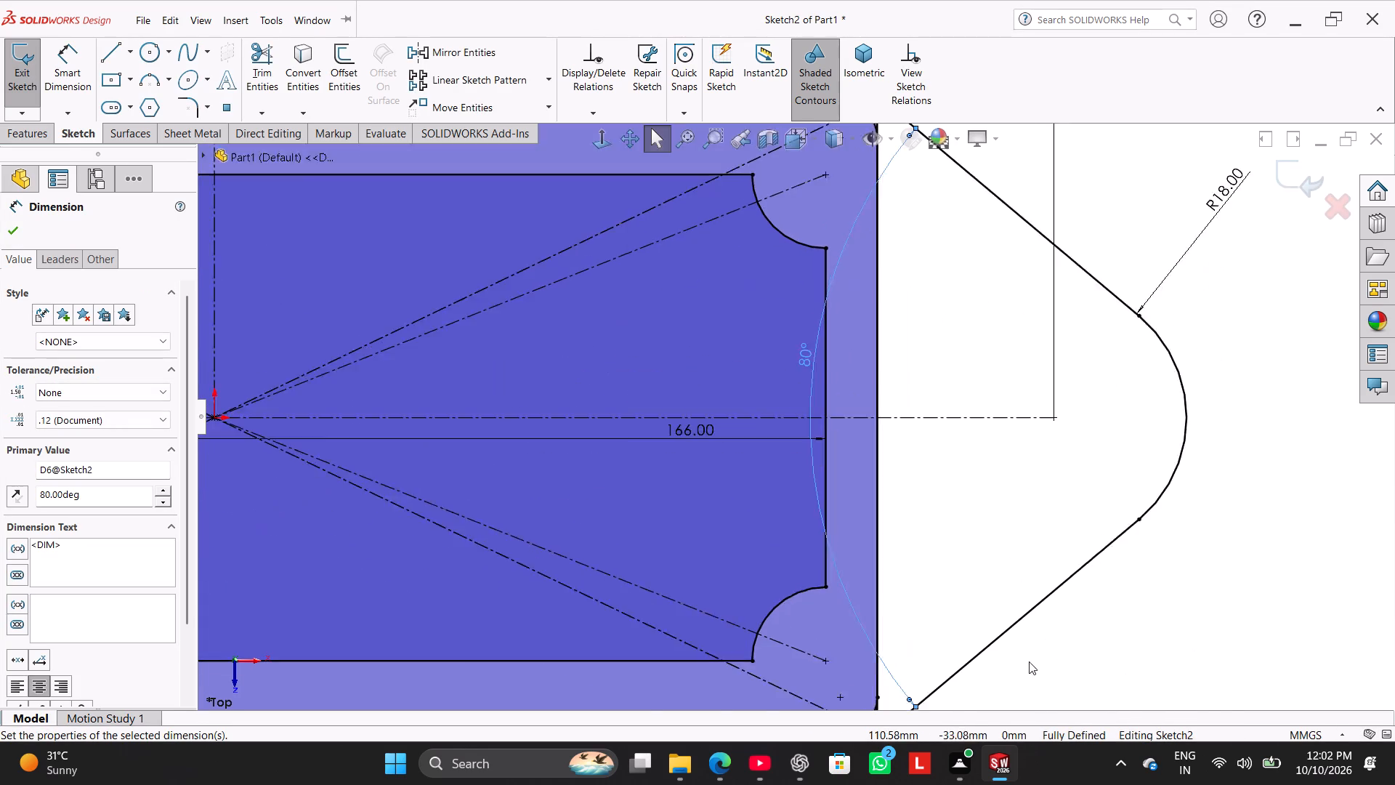
scroll(1029, 661, down, 1)
scroll(860, 667, up, 3)
scroll(754, 589, down, 6)
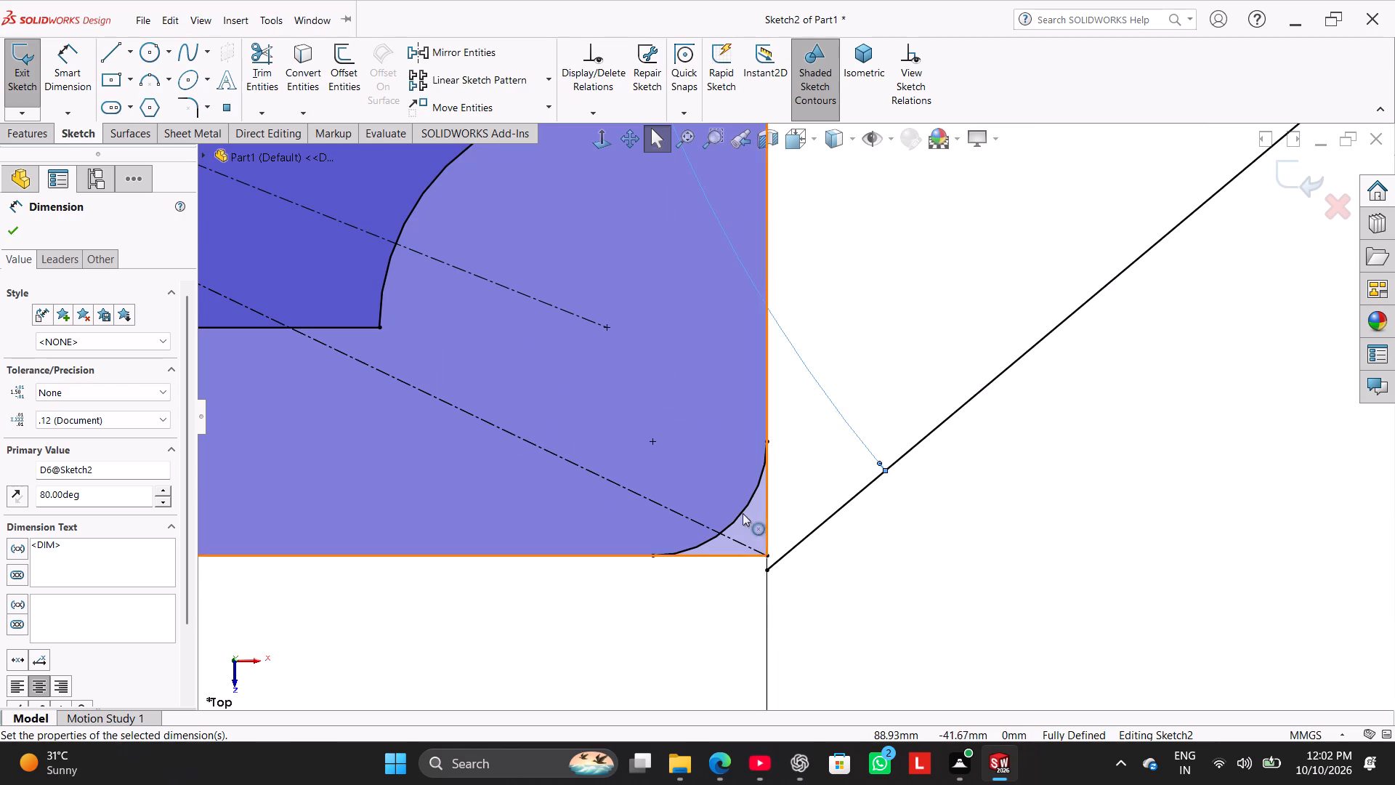
scroll(743, 500, up, 12)
scroll(804, 247, down, 5)
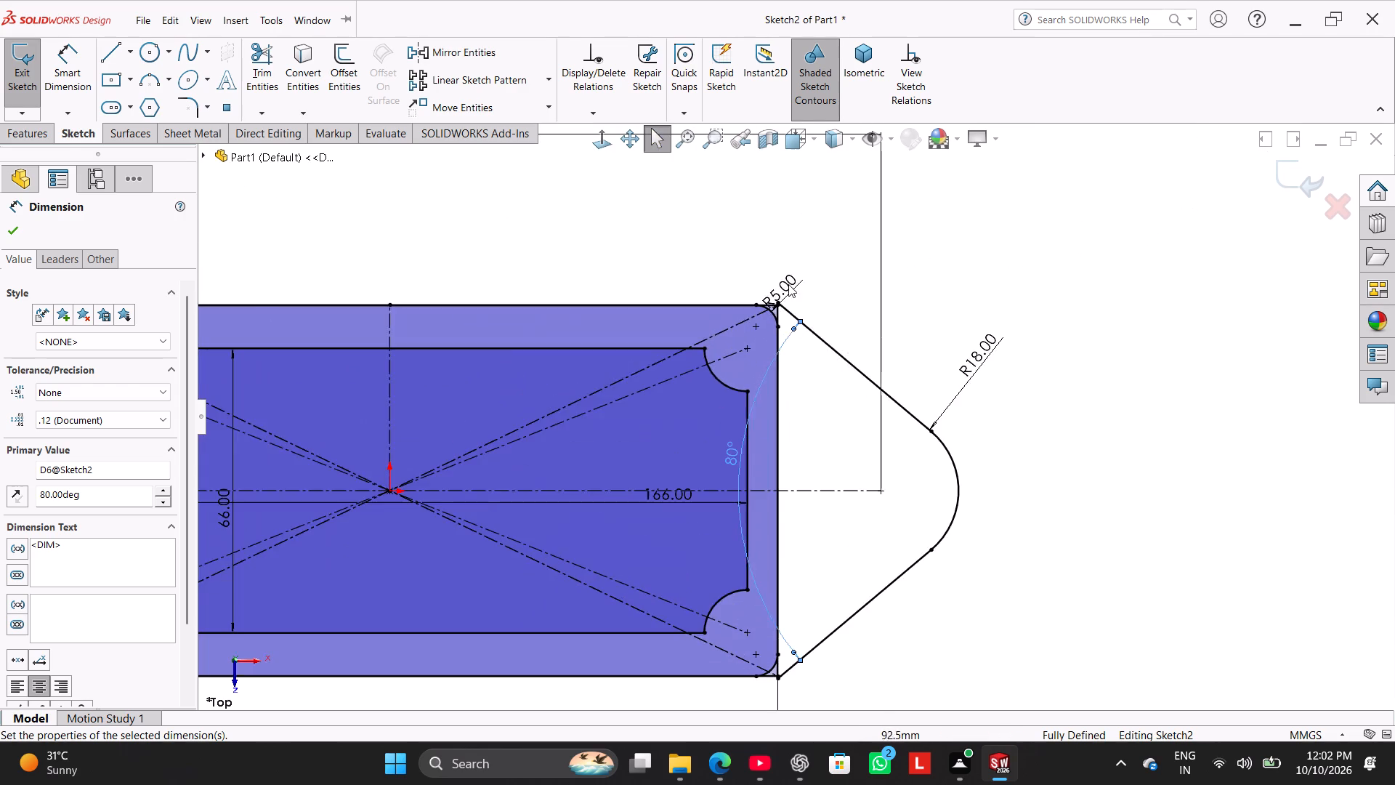
scroll(788, 284, down, 7)
scroll(765, 365, down, 5)
scroll(769, 365, up, 3)
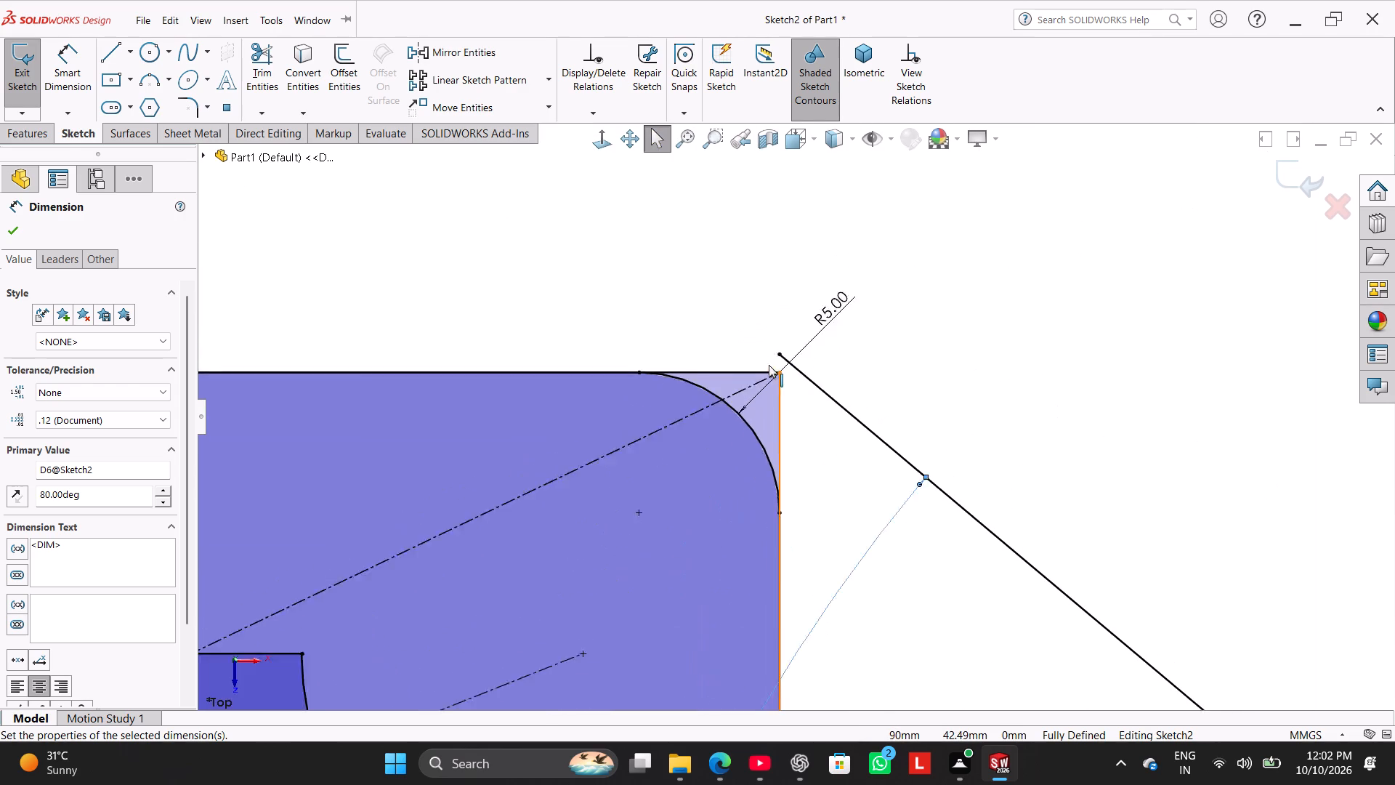
scroll(769, 365, up, 13)
scroll(328, 468, down, 2)
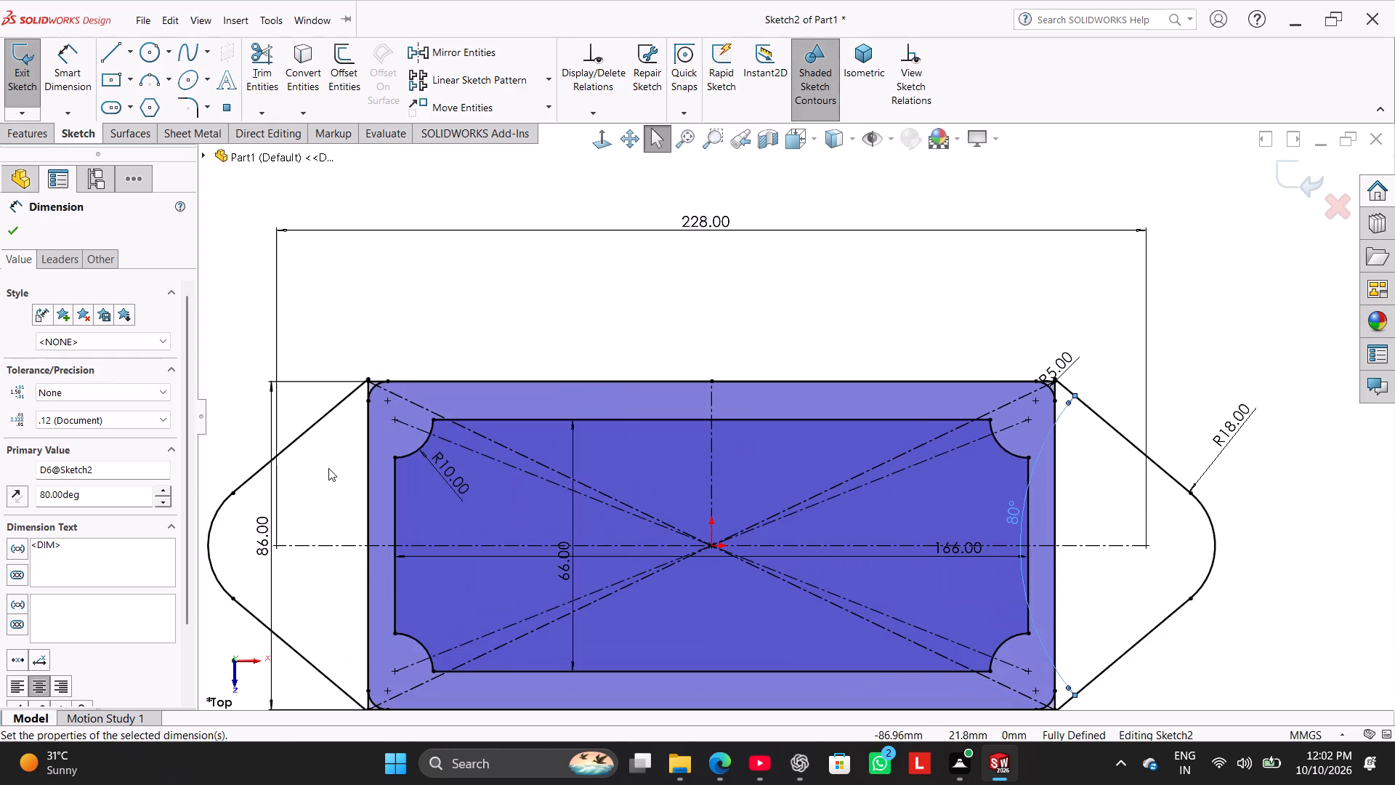
scroll(328, 468, up, 1)
scroll(328, 468, down, 2)
scroll(594, 545, up, 1)
scroll(611, 568, down, 1)
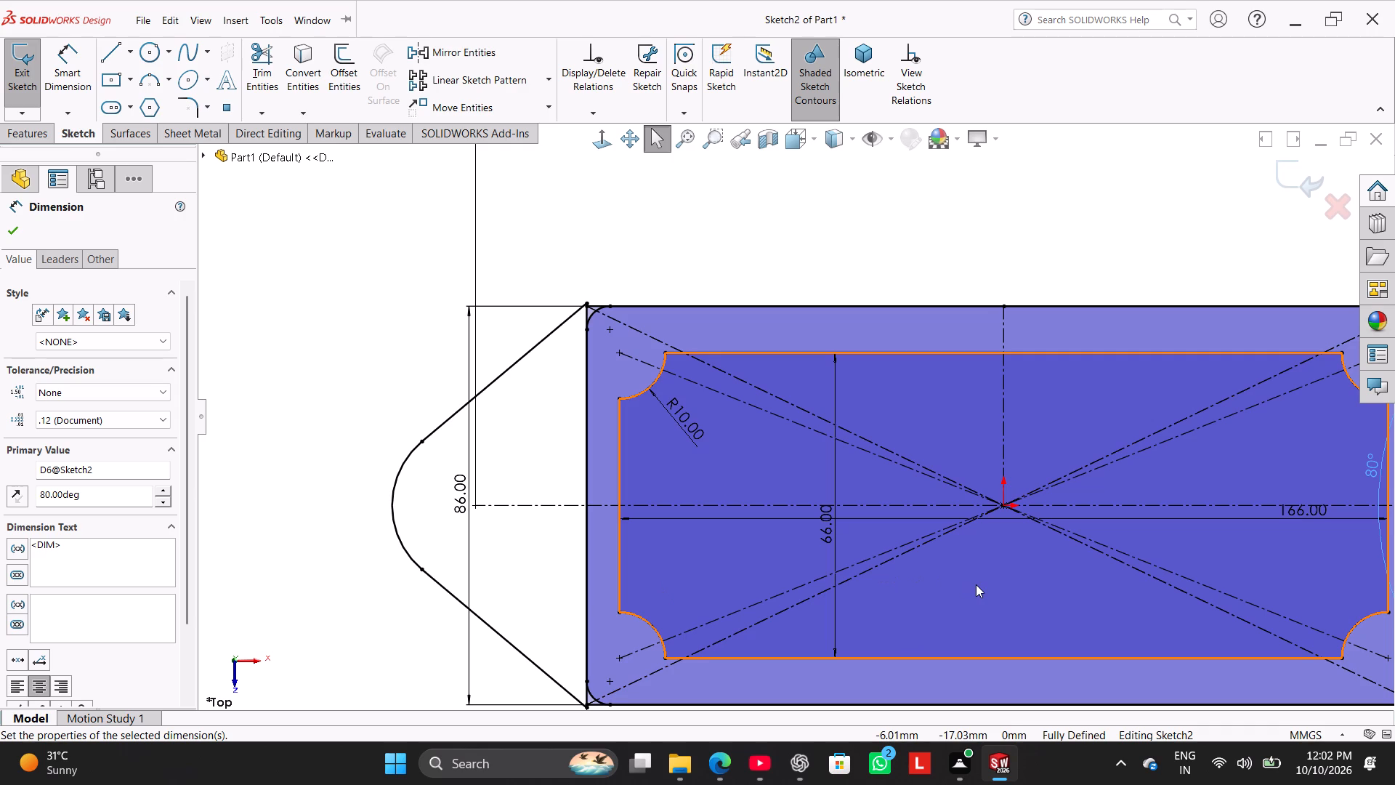
scroll(897, 591, up, 1)
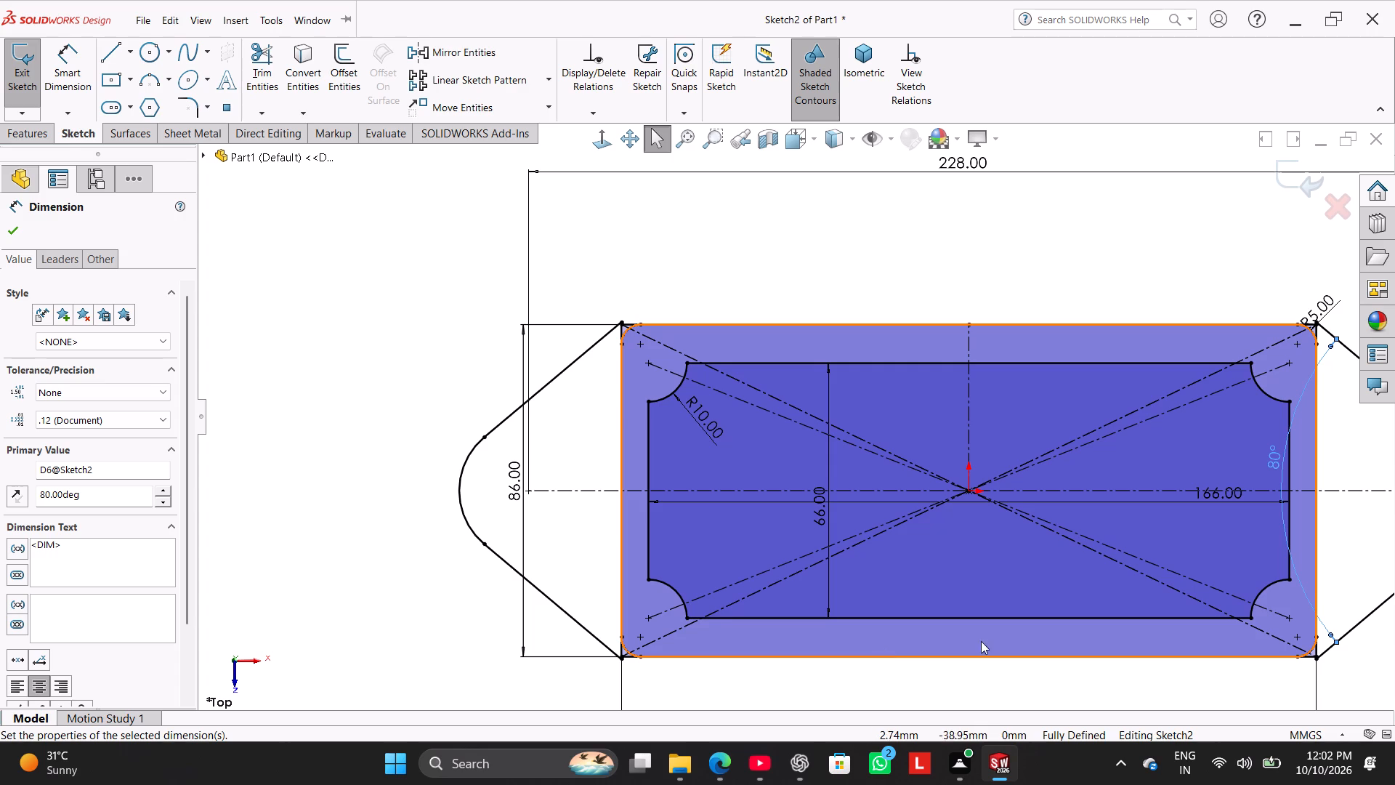
scroll(1238, 648, up, 1)
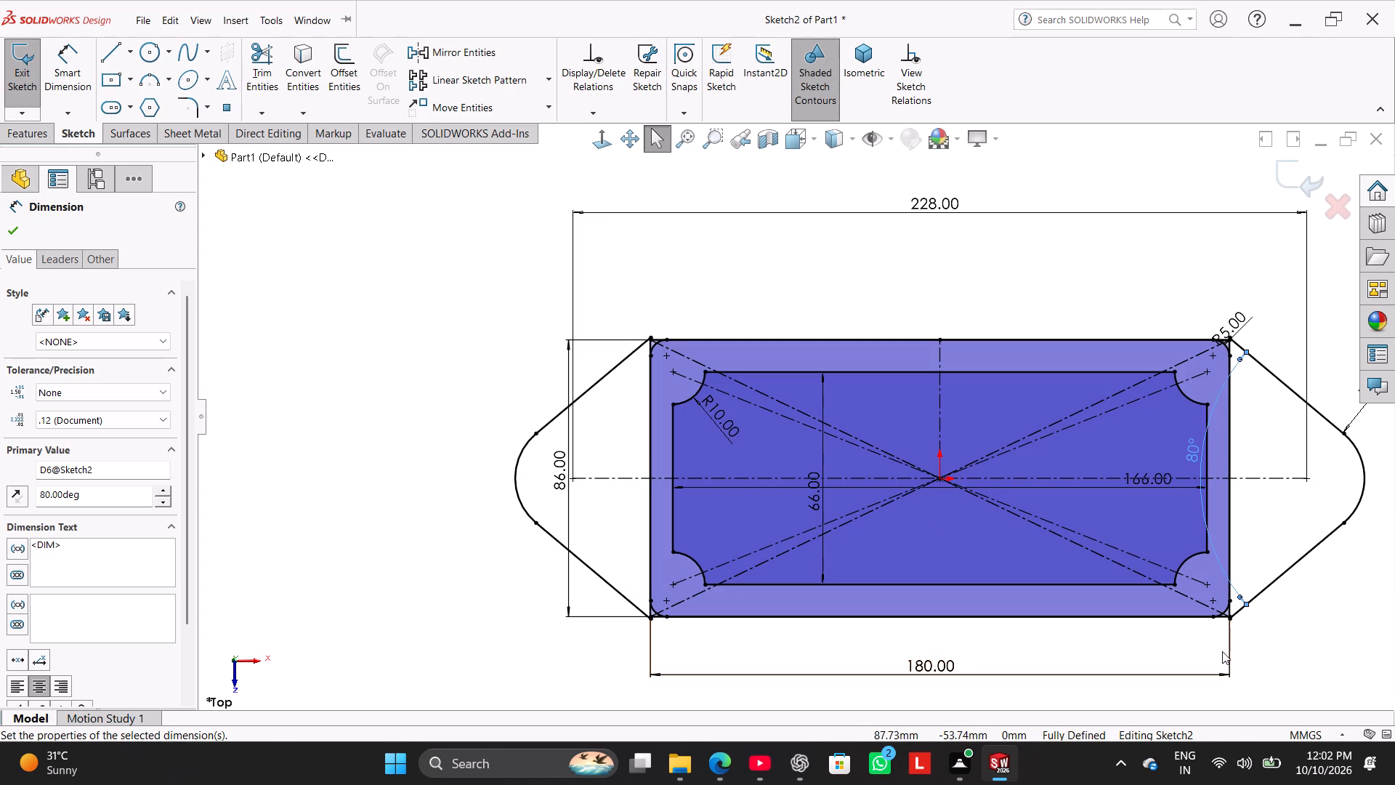
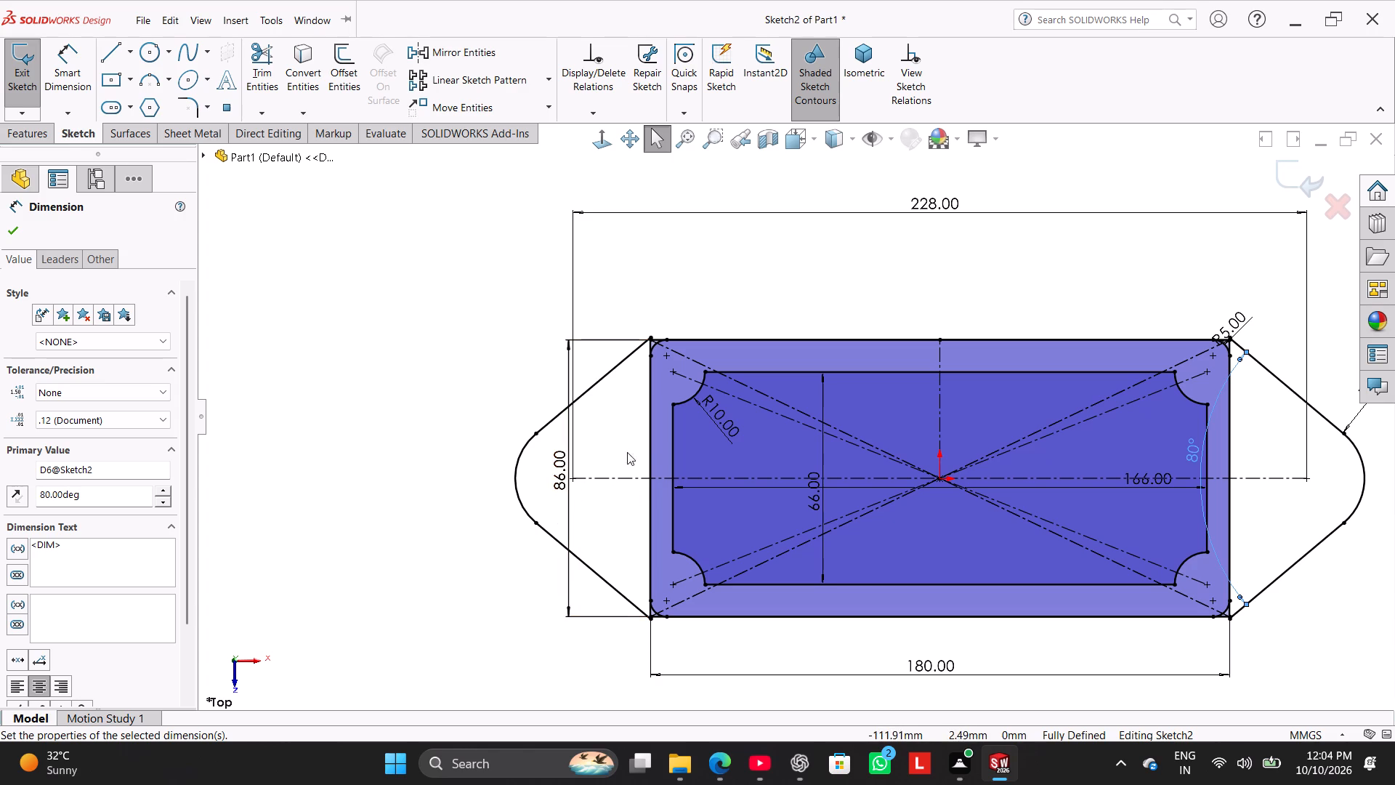
Examine the slanted lug lines and rectangle corners at both ends of the base sketch.
scroll(704, 419, down, 3)
scroll(667, 304, down, 5)
scroll(664, 368, up, 5)
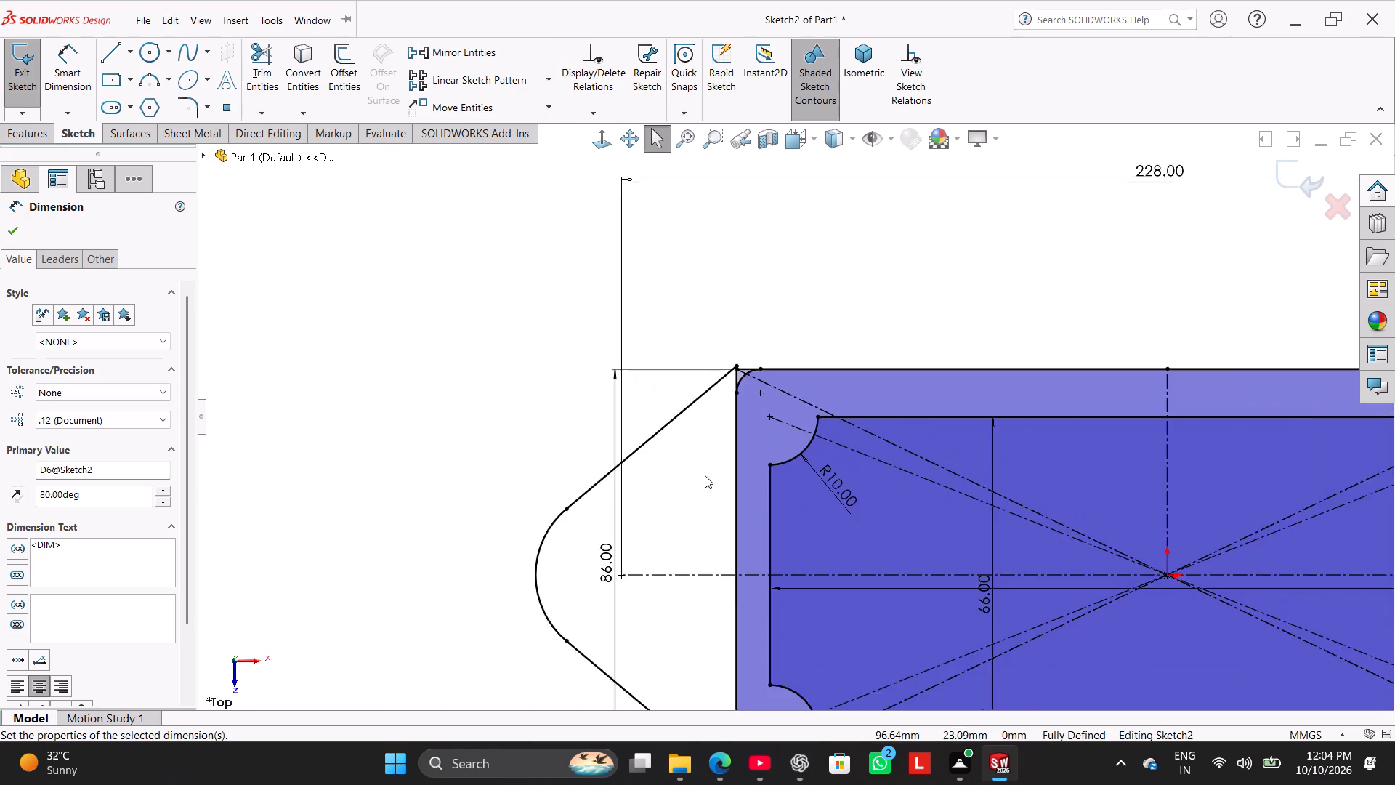
scroll(705, 475, up, 3)
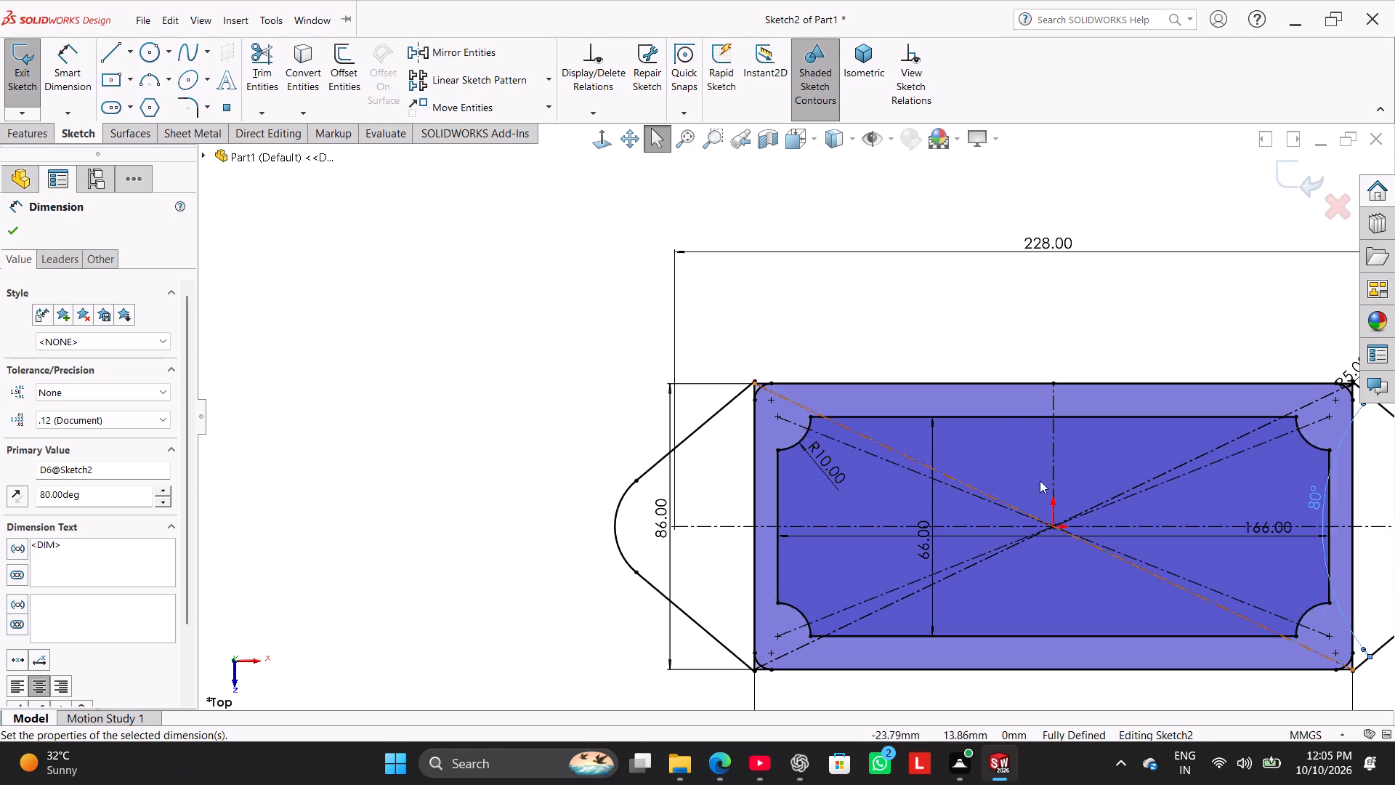
scroll(1298, 498, up, 3)
scroll(1228, 483, down, 3)
scroll(902, 408, down, 3)
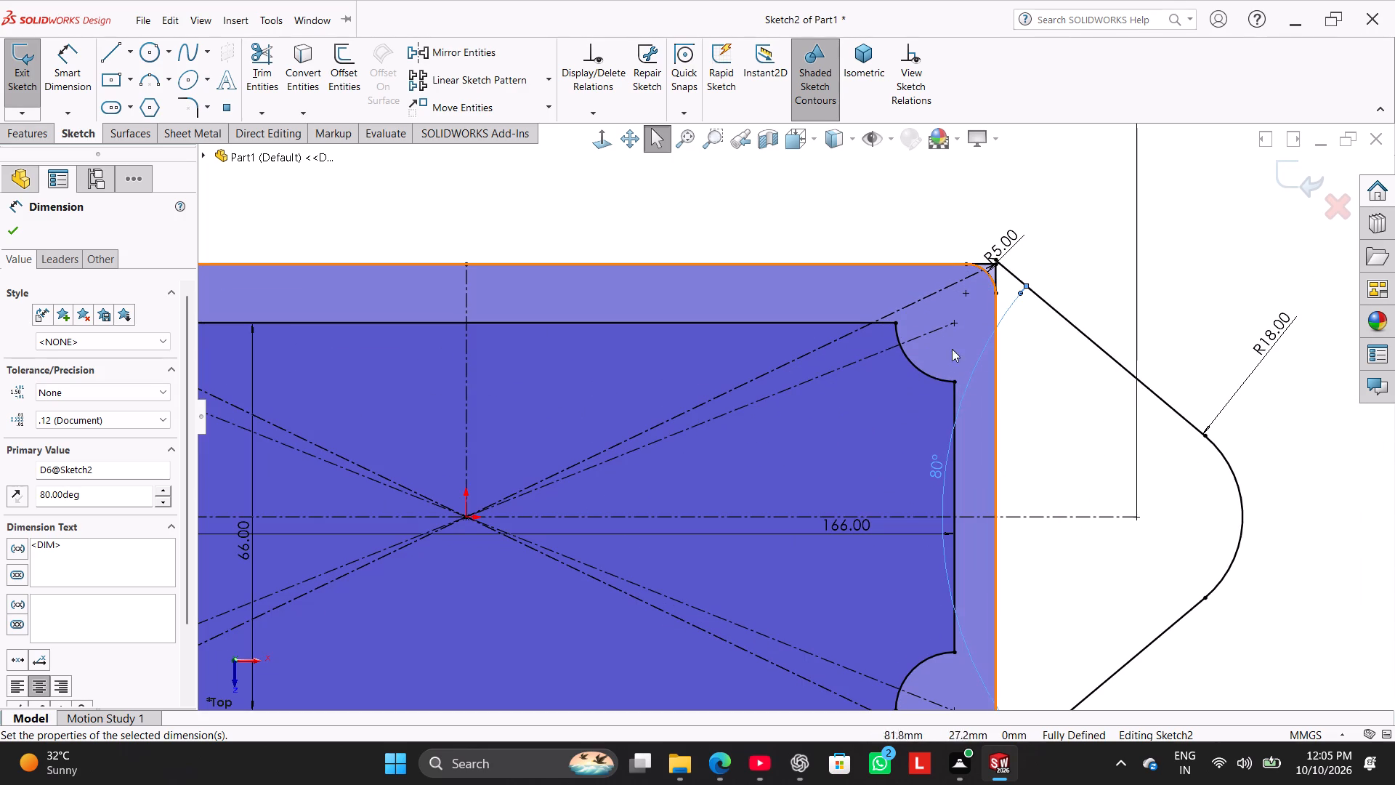
scroll(988, 283, down, 5)
scroll(987, 530, up, 8)
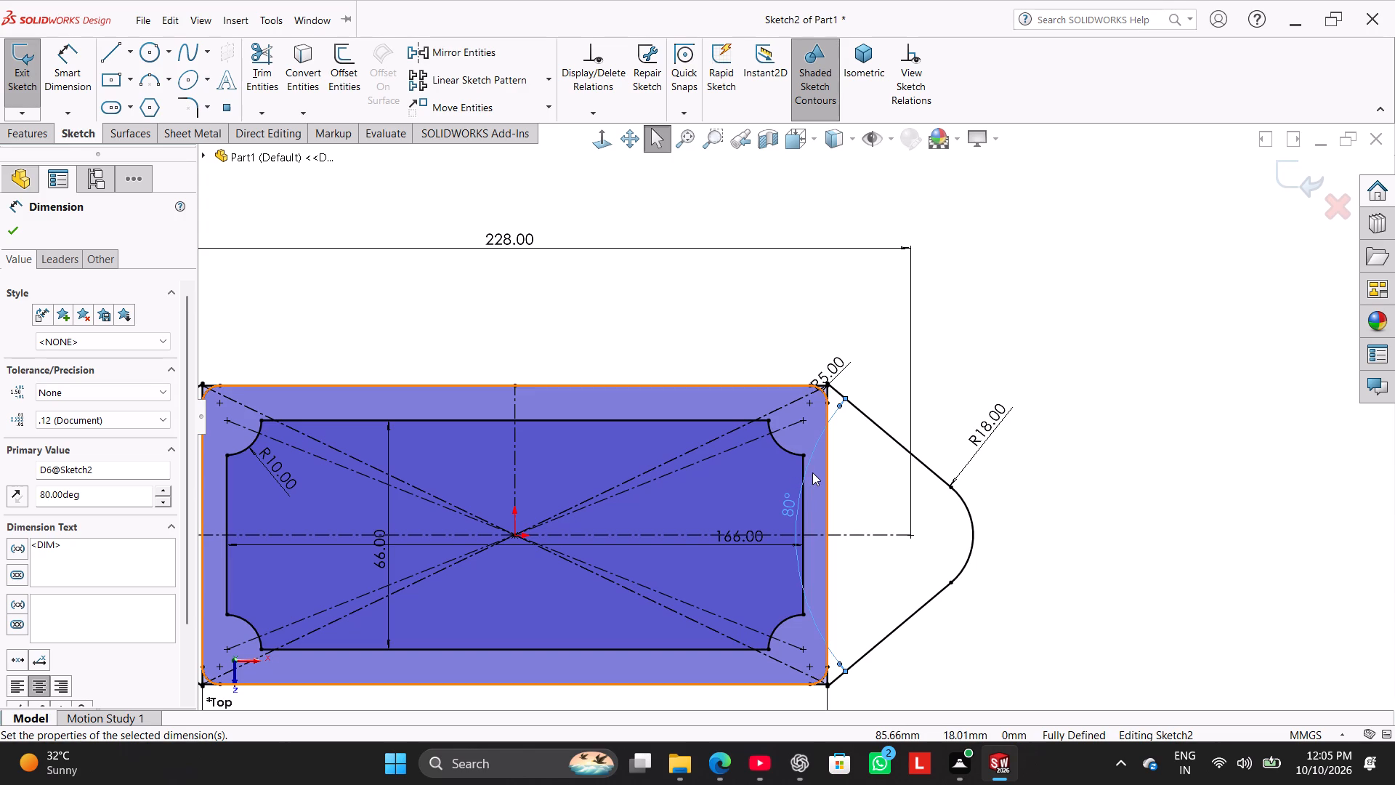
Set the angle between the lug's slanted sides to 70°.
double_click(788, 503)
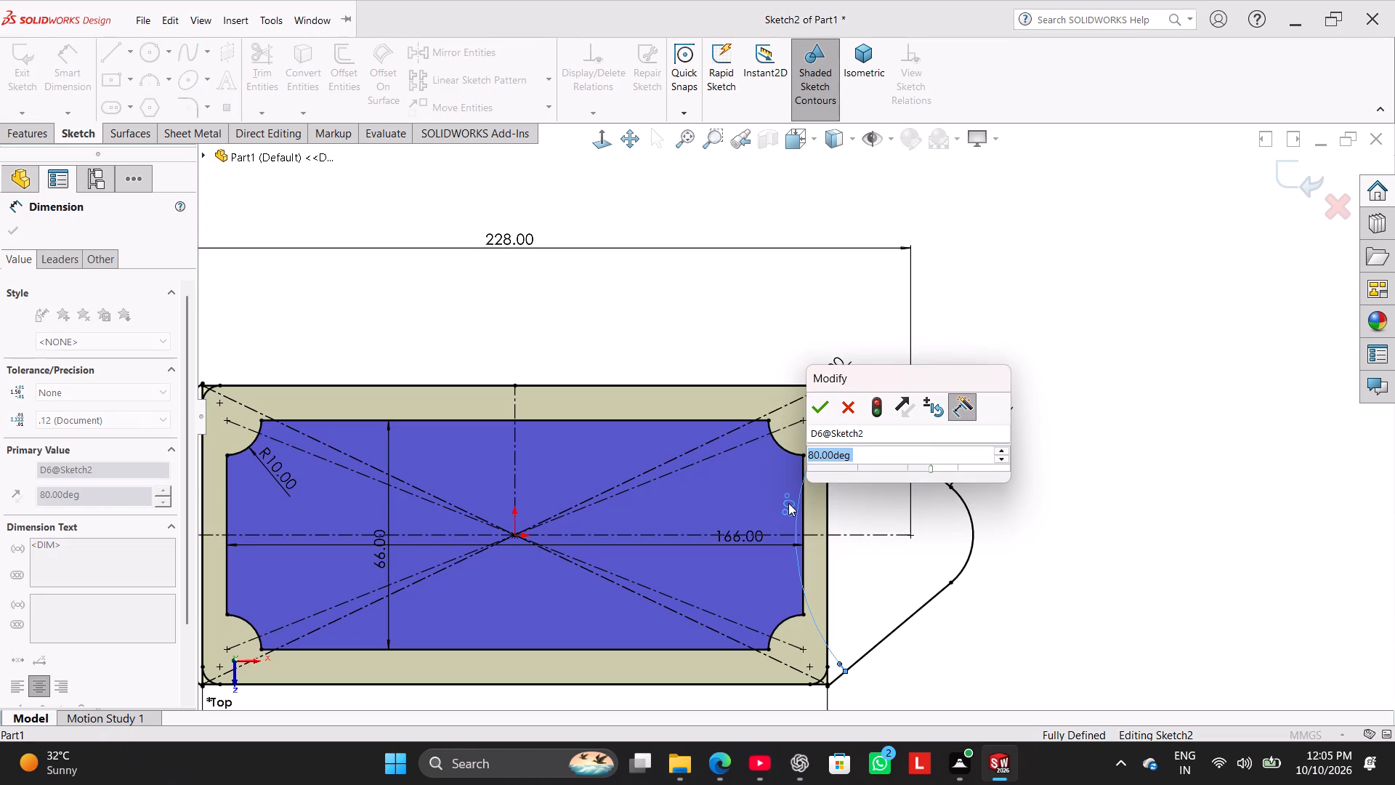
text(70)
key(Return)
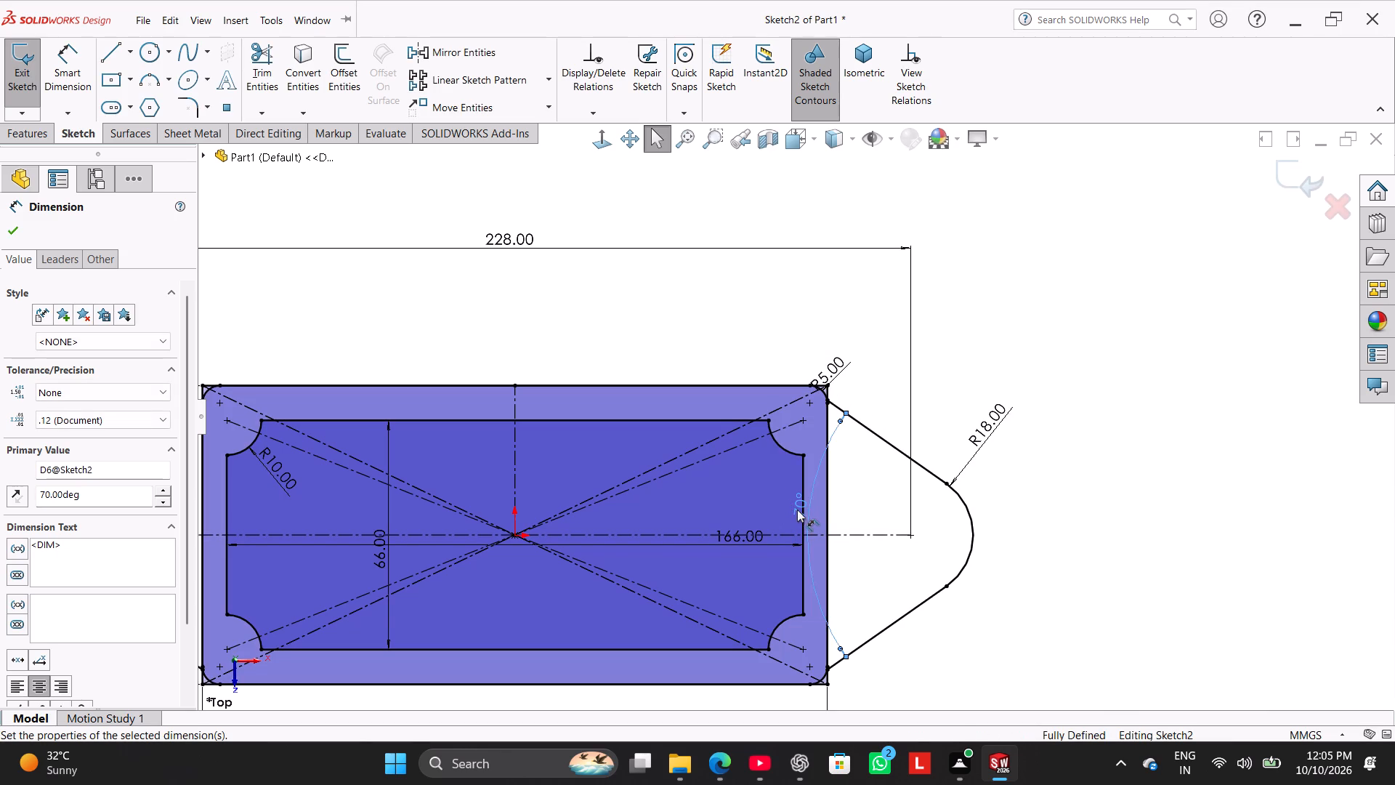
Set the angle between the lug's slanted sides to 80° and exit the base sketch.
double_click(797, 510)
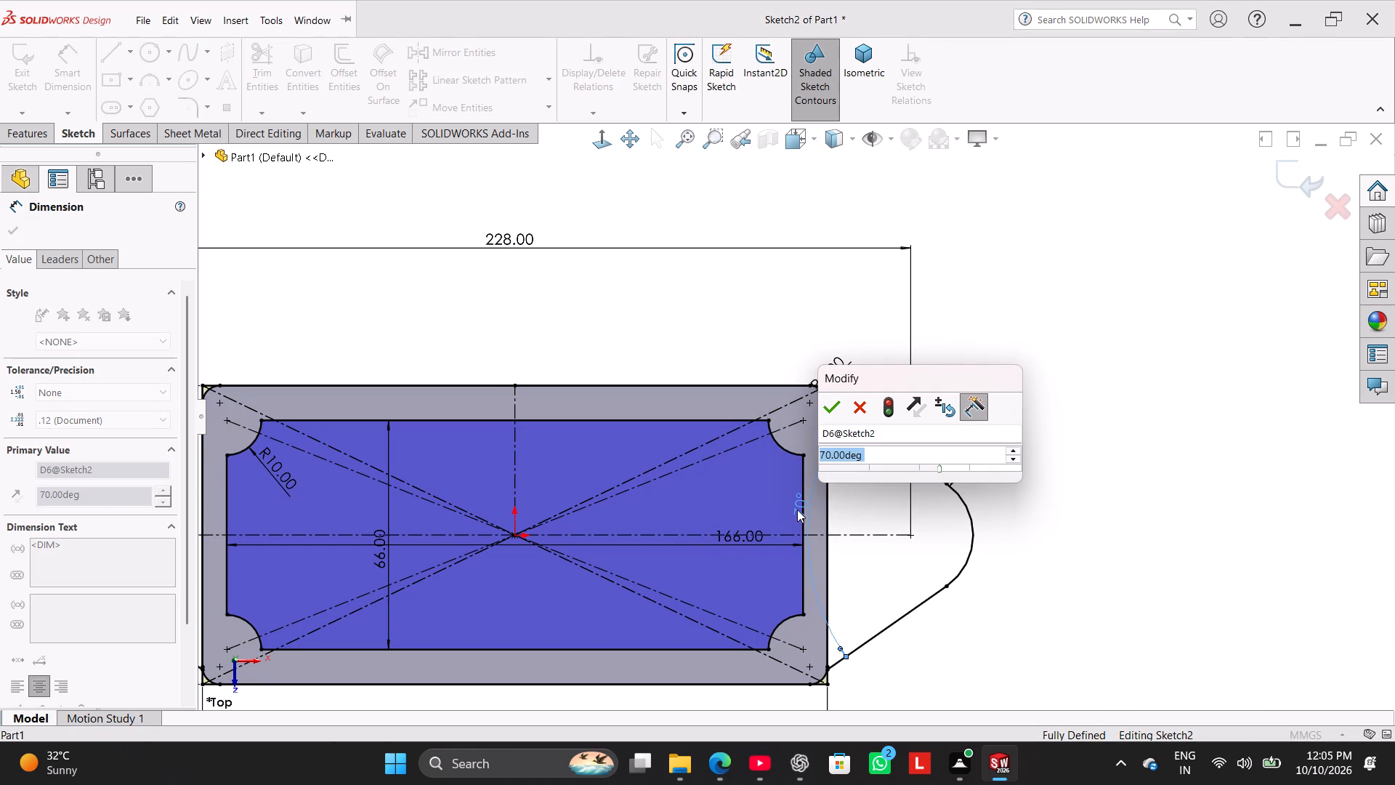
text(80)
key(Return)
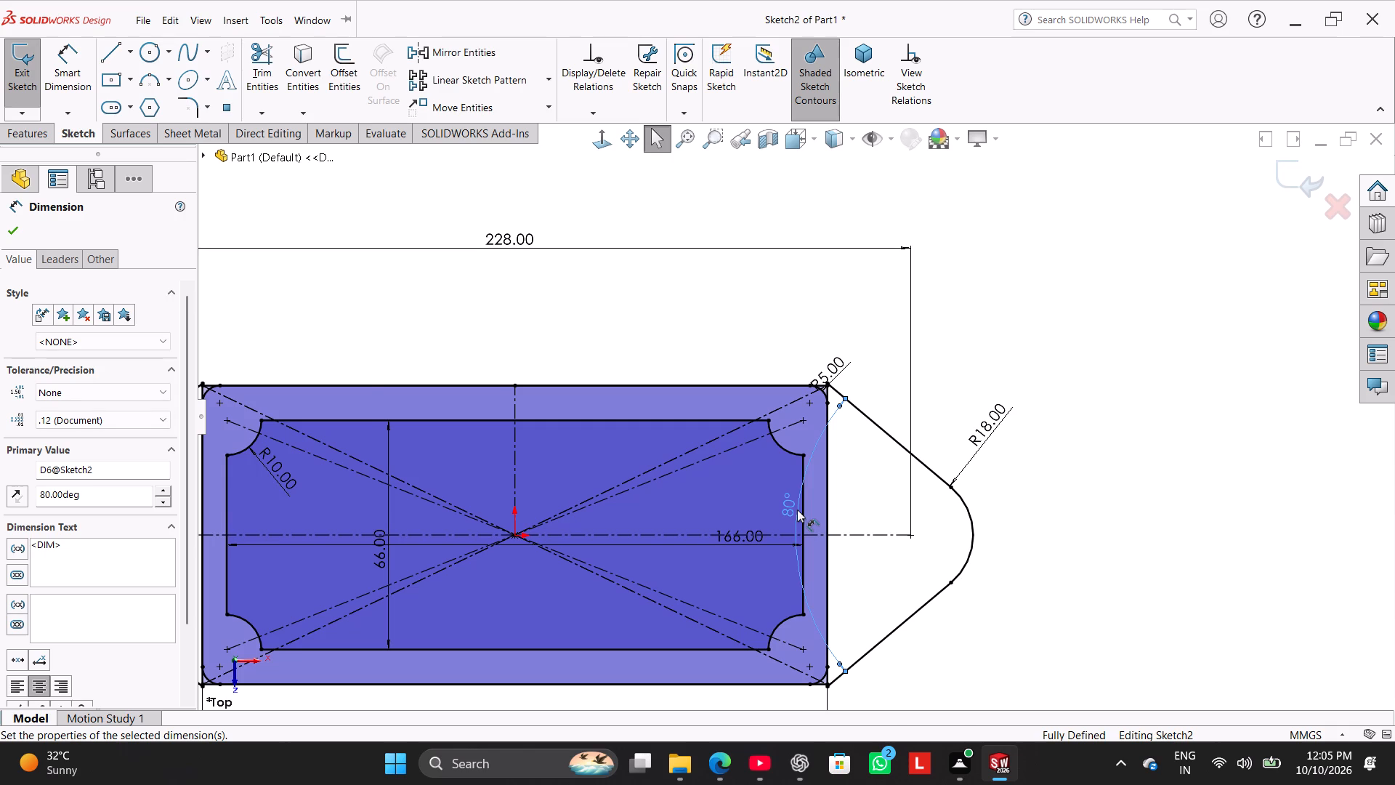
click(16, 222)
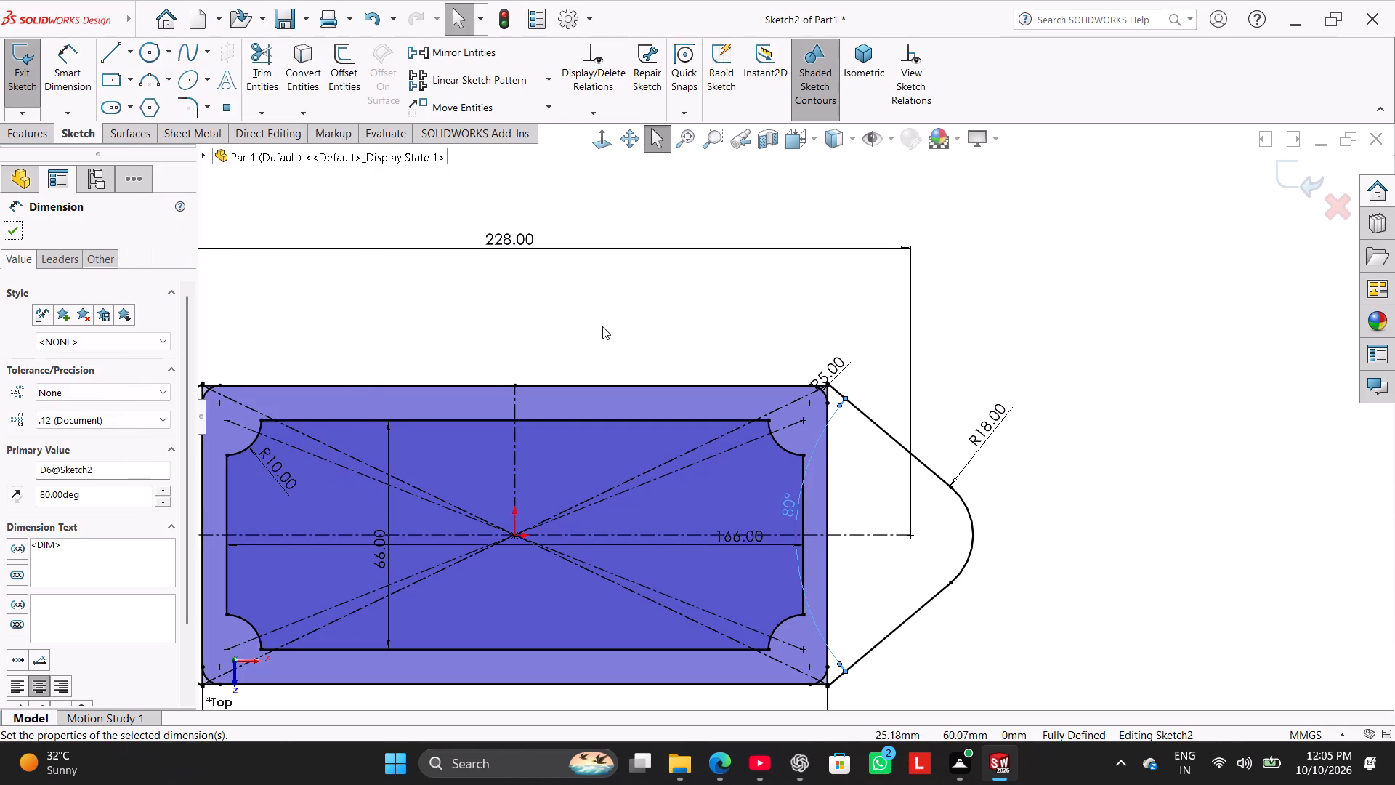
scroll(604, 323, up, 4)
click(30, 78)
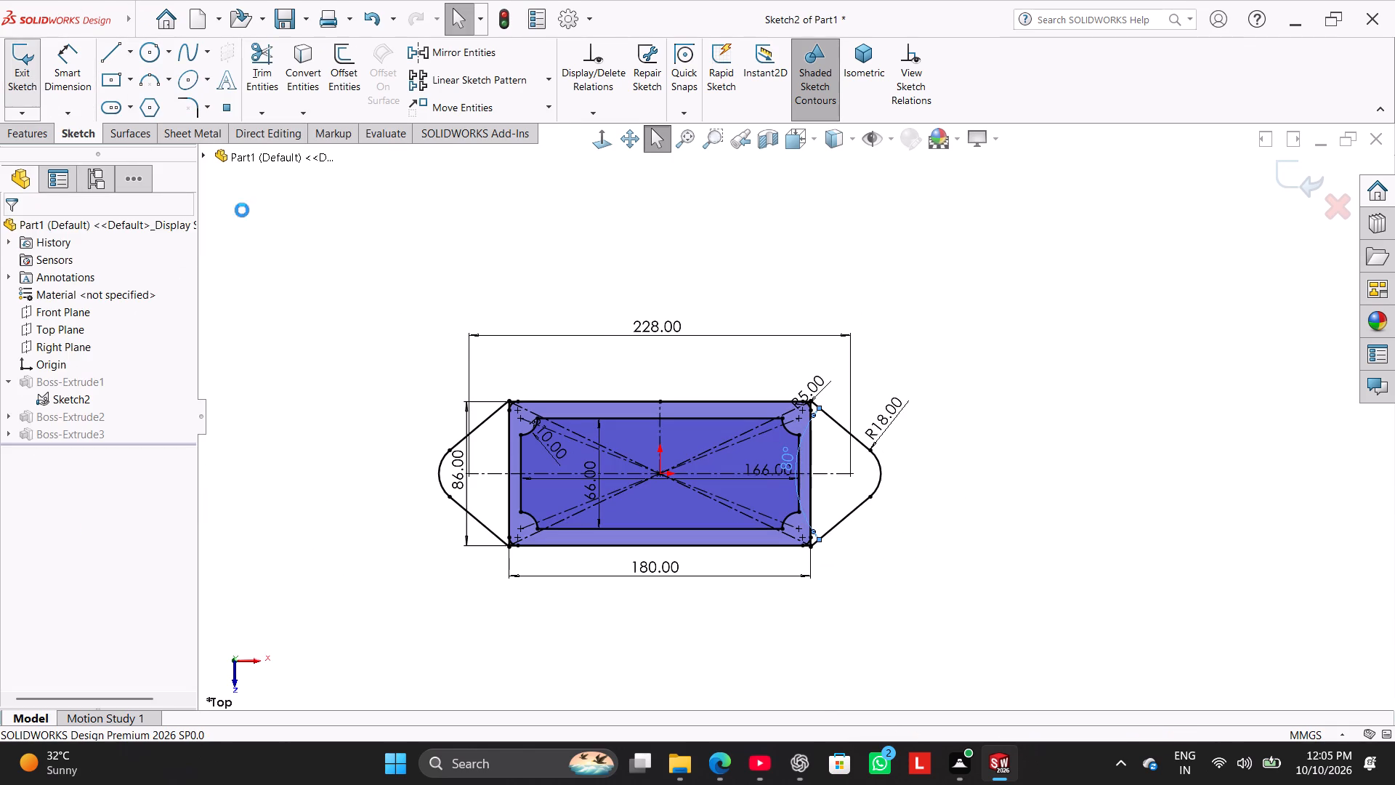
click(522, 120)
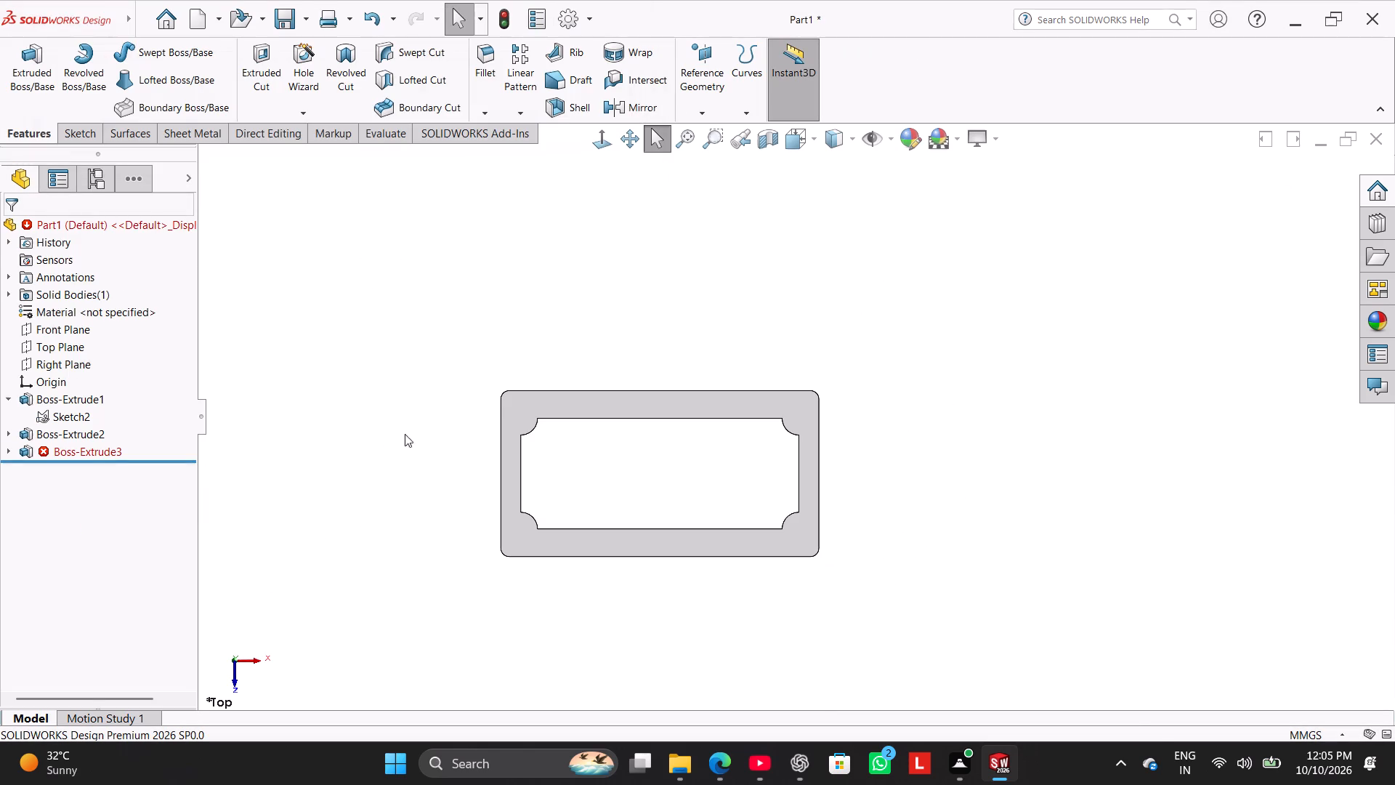
Reopen the base sketch from the lug extrusion and examine where the slanted lug lines meet the outer rectangle's corners.
middle_drag(374, 481, 347, 274)
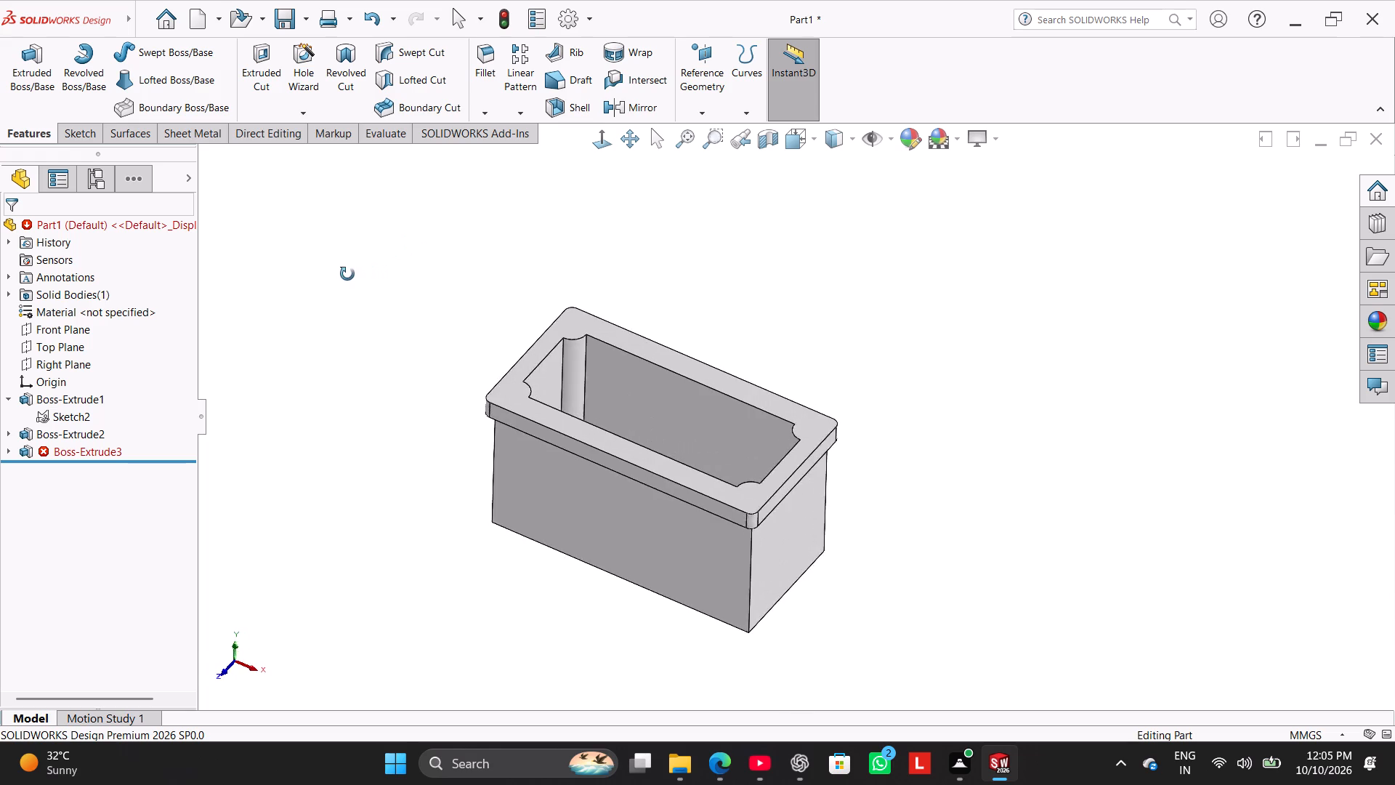
middle_drag(347, 274, 291, 228)
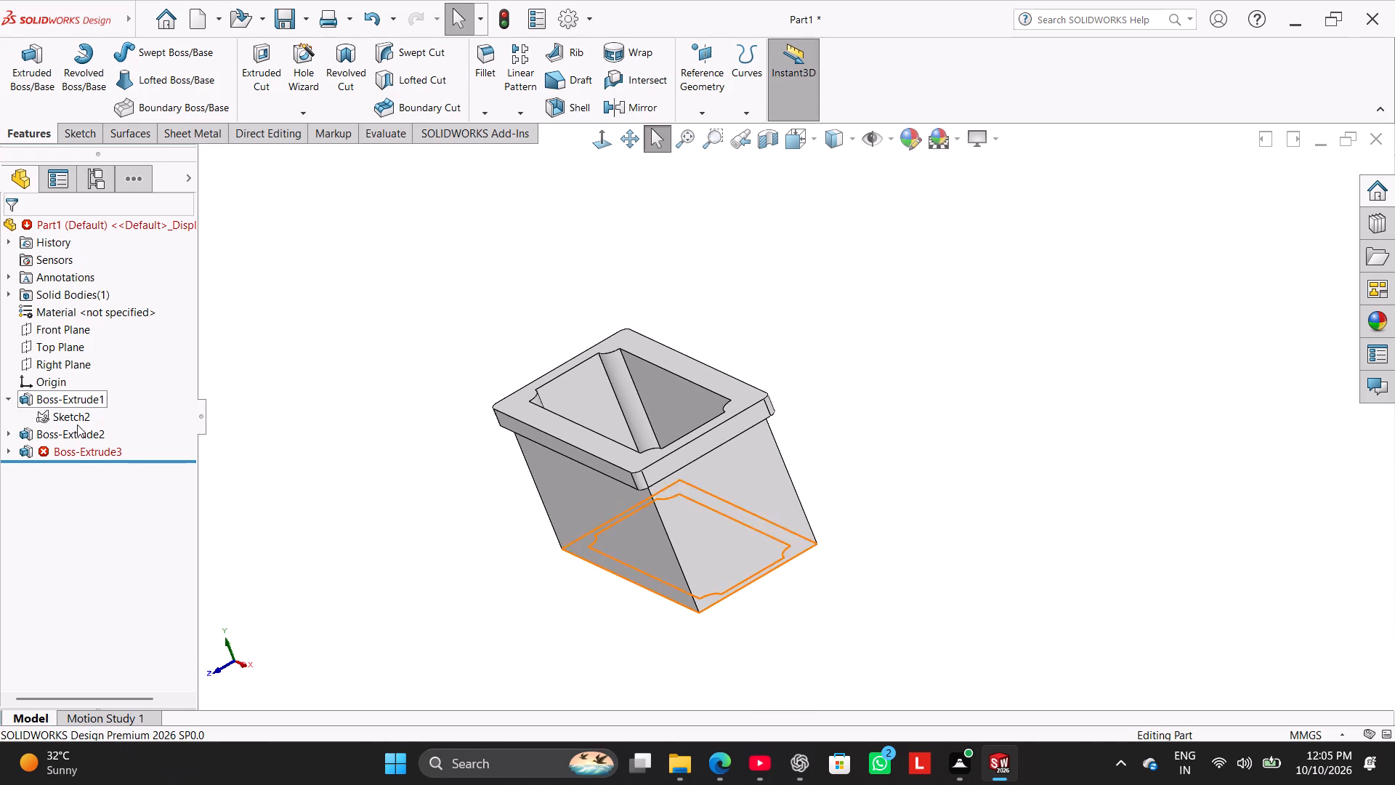
right_click(93, 450)
click(129, 338)
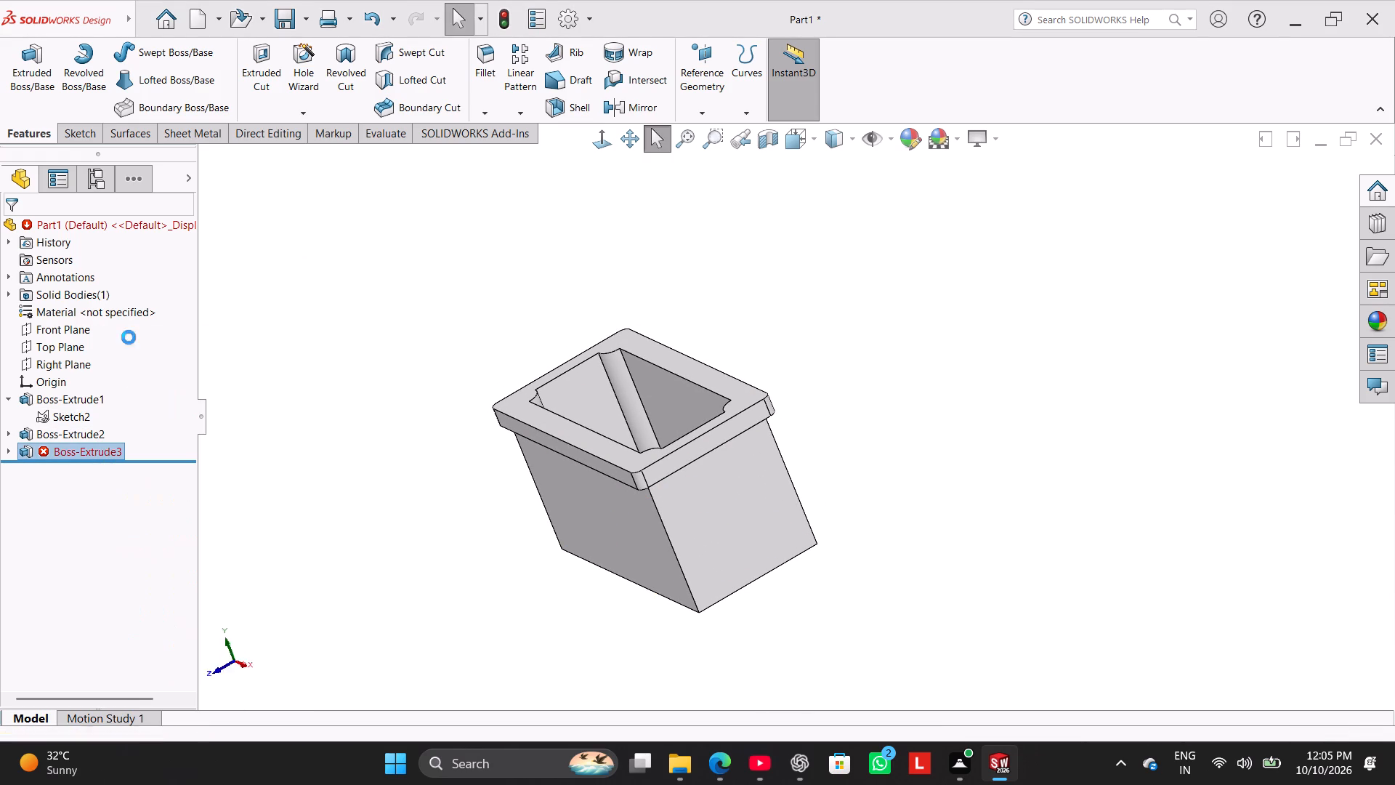
click(430, 411)
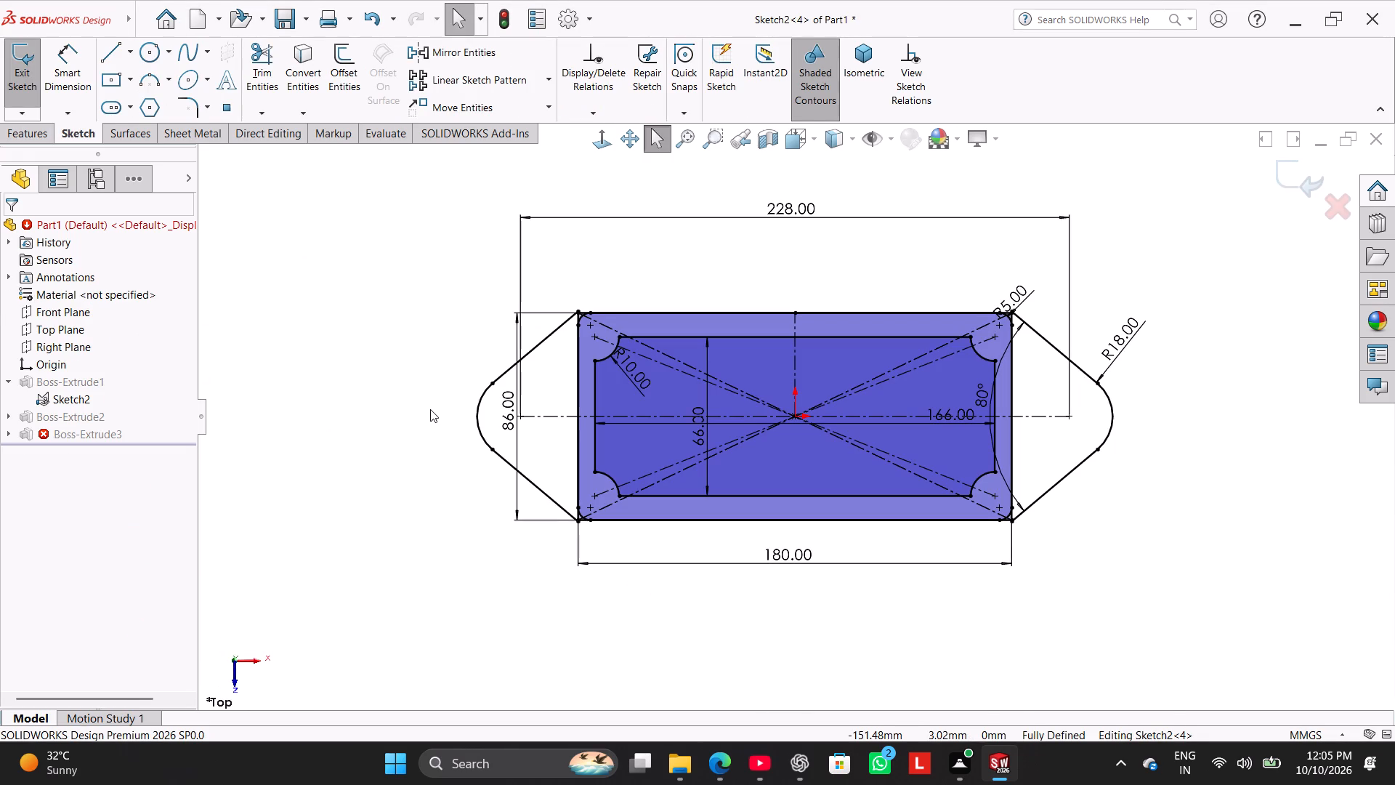
scroll(580, 313, down, 2)
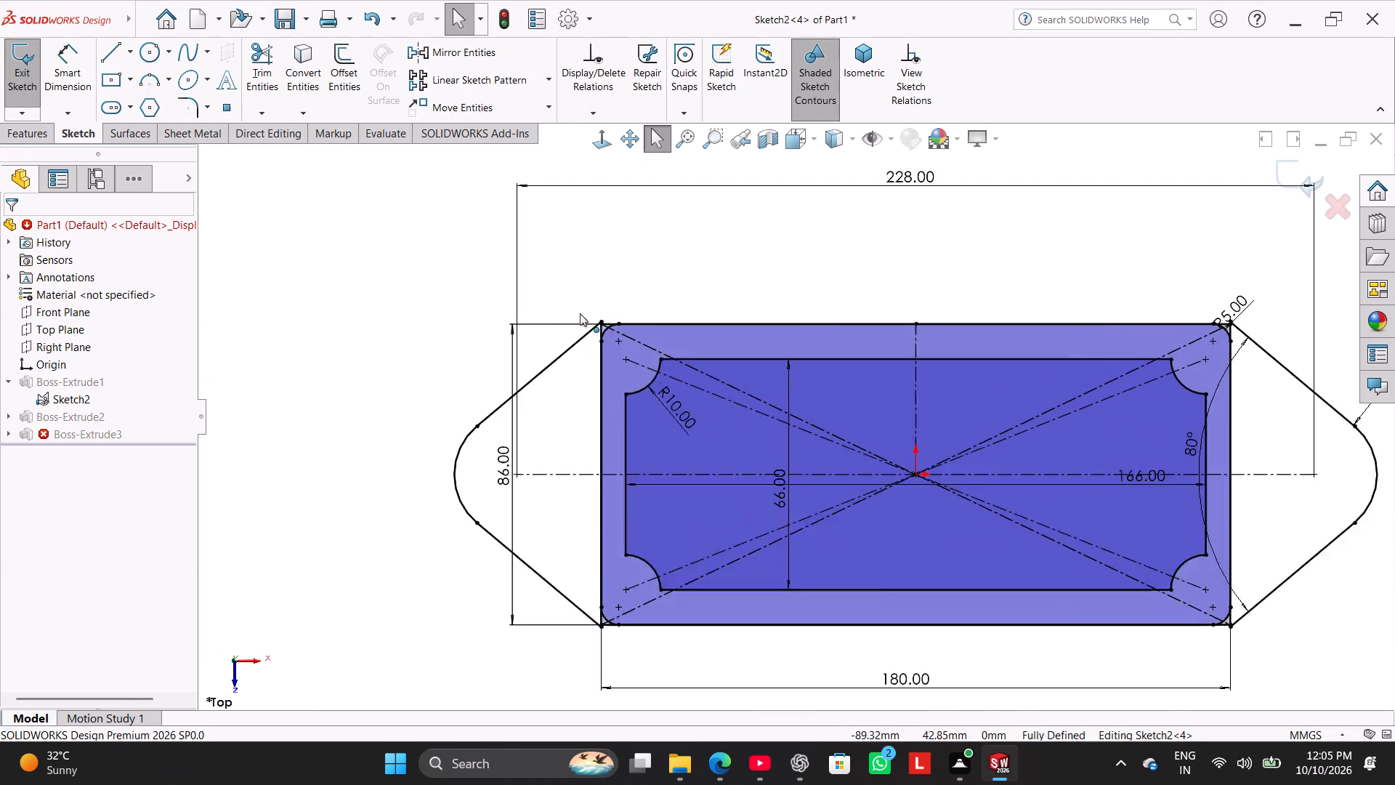
scroll(580, 313, down, 1)
scroll(700, 386, up, 4)
scroll(700, 386, down, 4)
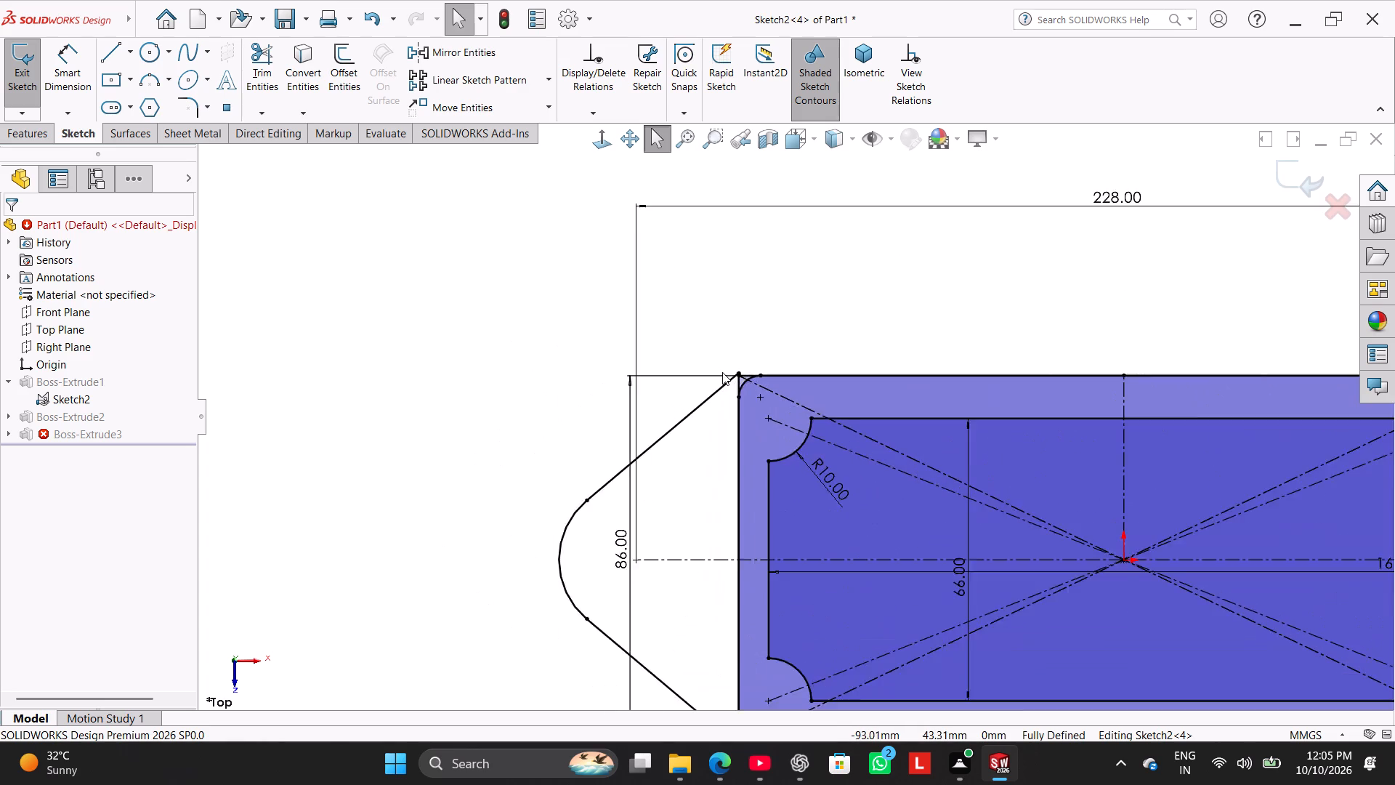
scroll(722, 372, down, 1)
scroll(722, 372, up, 7)
scroll(984, 450, down, 3)
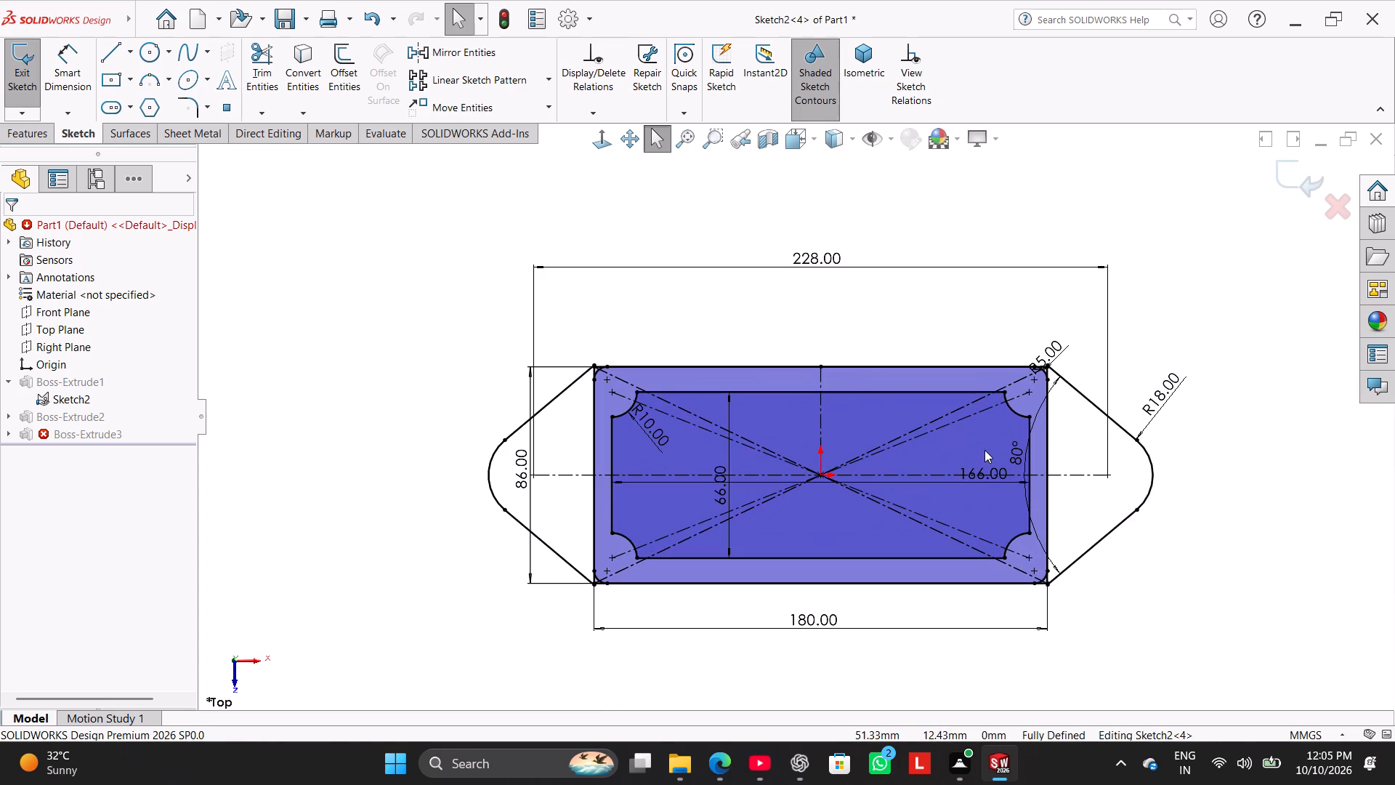
scroll(1057, 371, down, 5)
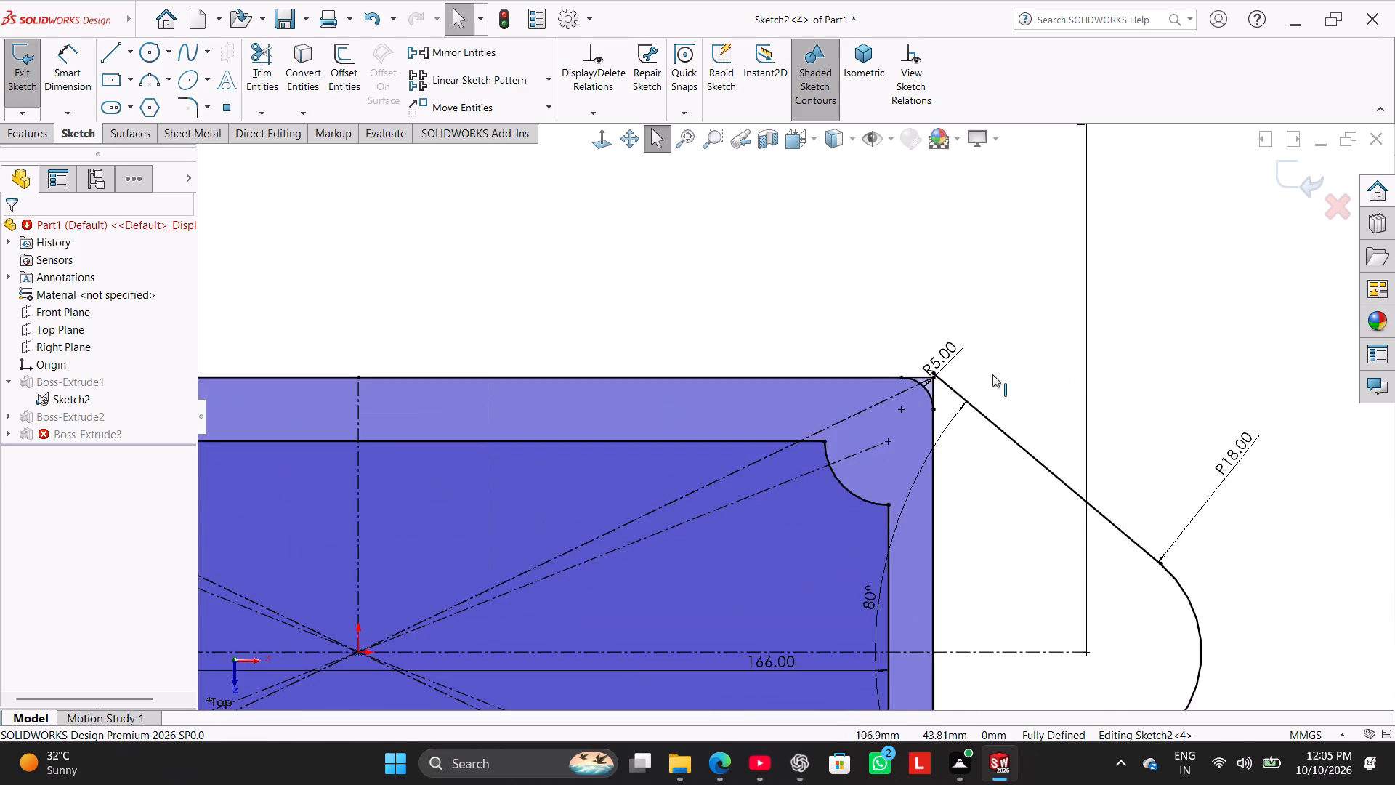
scroll(899, 386, down, 9)
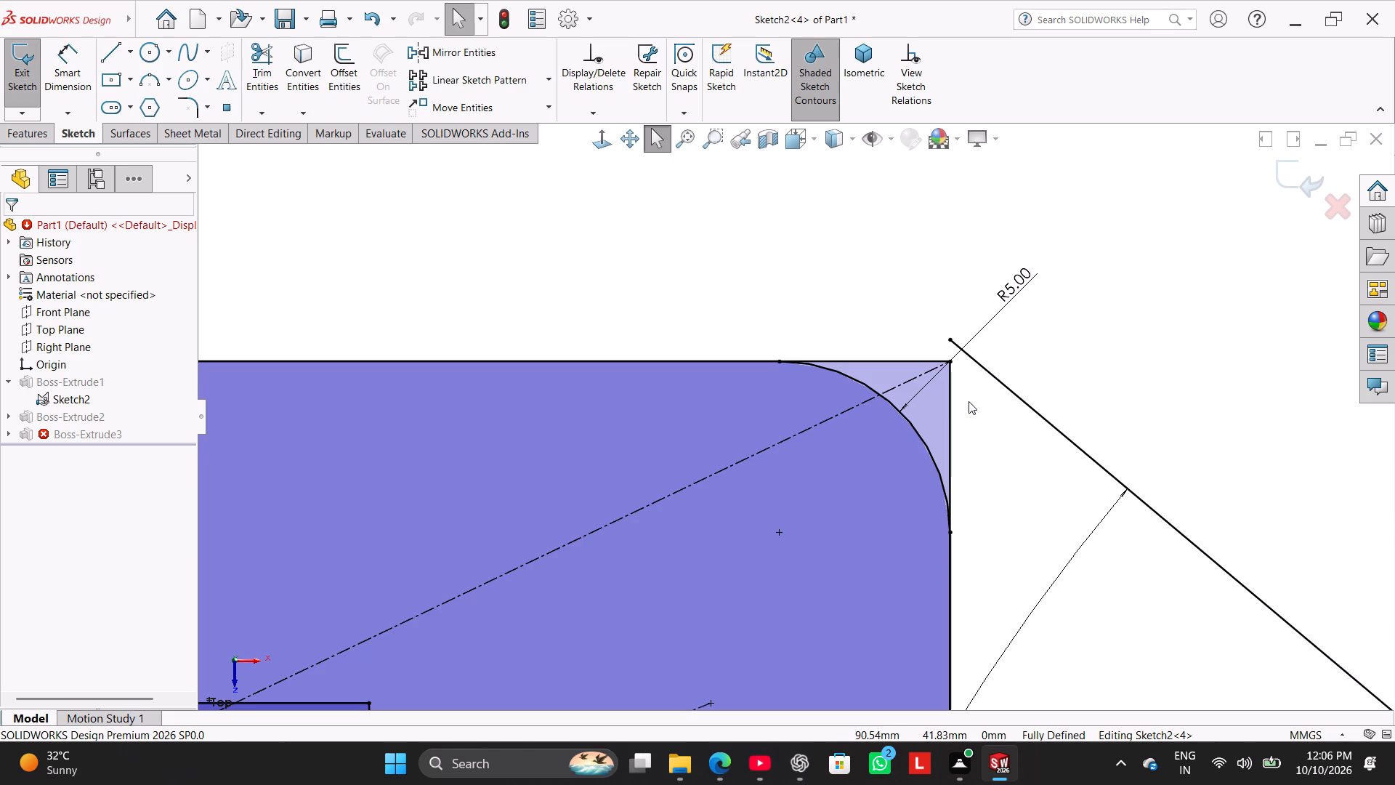
scroll(953, 432, up, 16)
scroll(732, 494, down, 1)
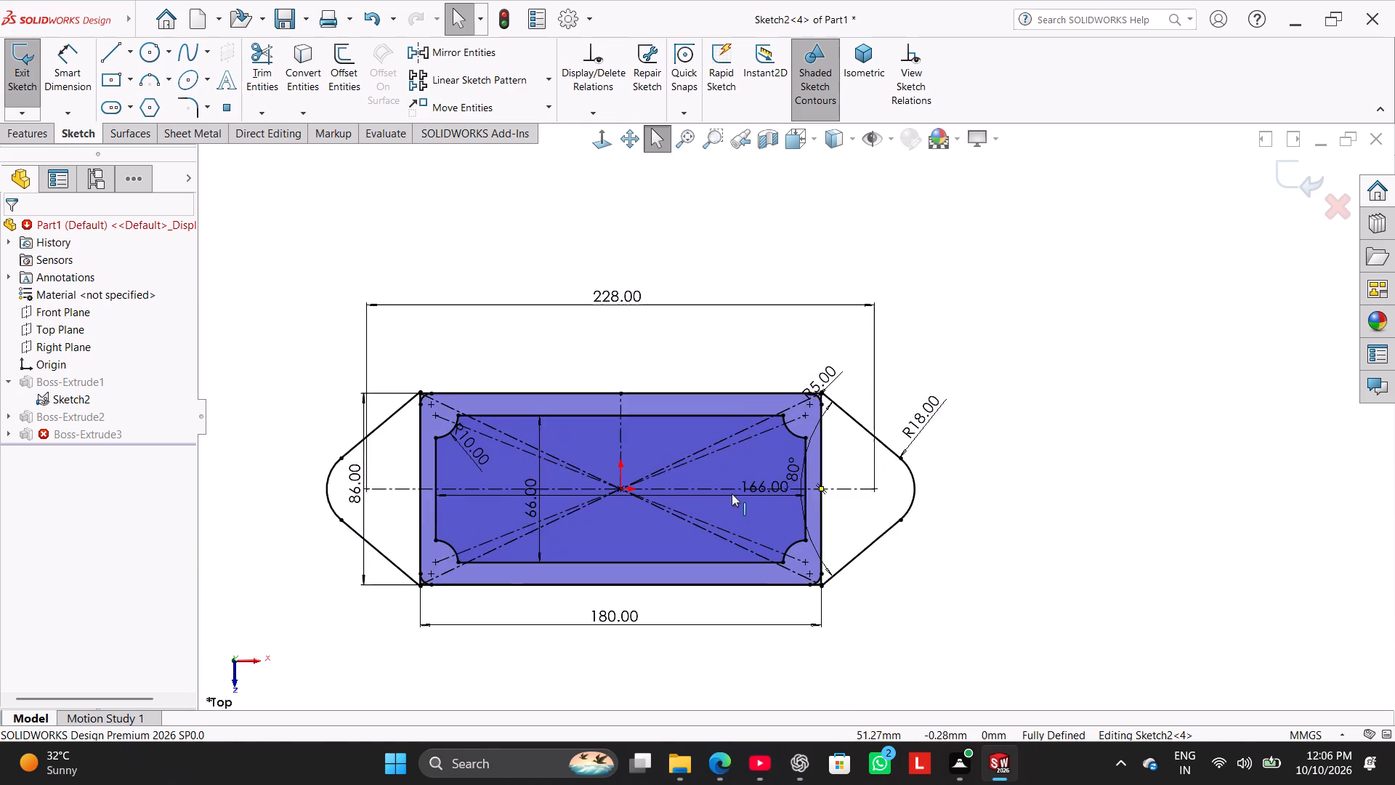
scroll(732, 494, down, 1)
scroll(785, 428, down, 3)
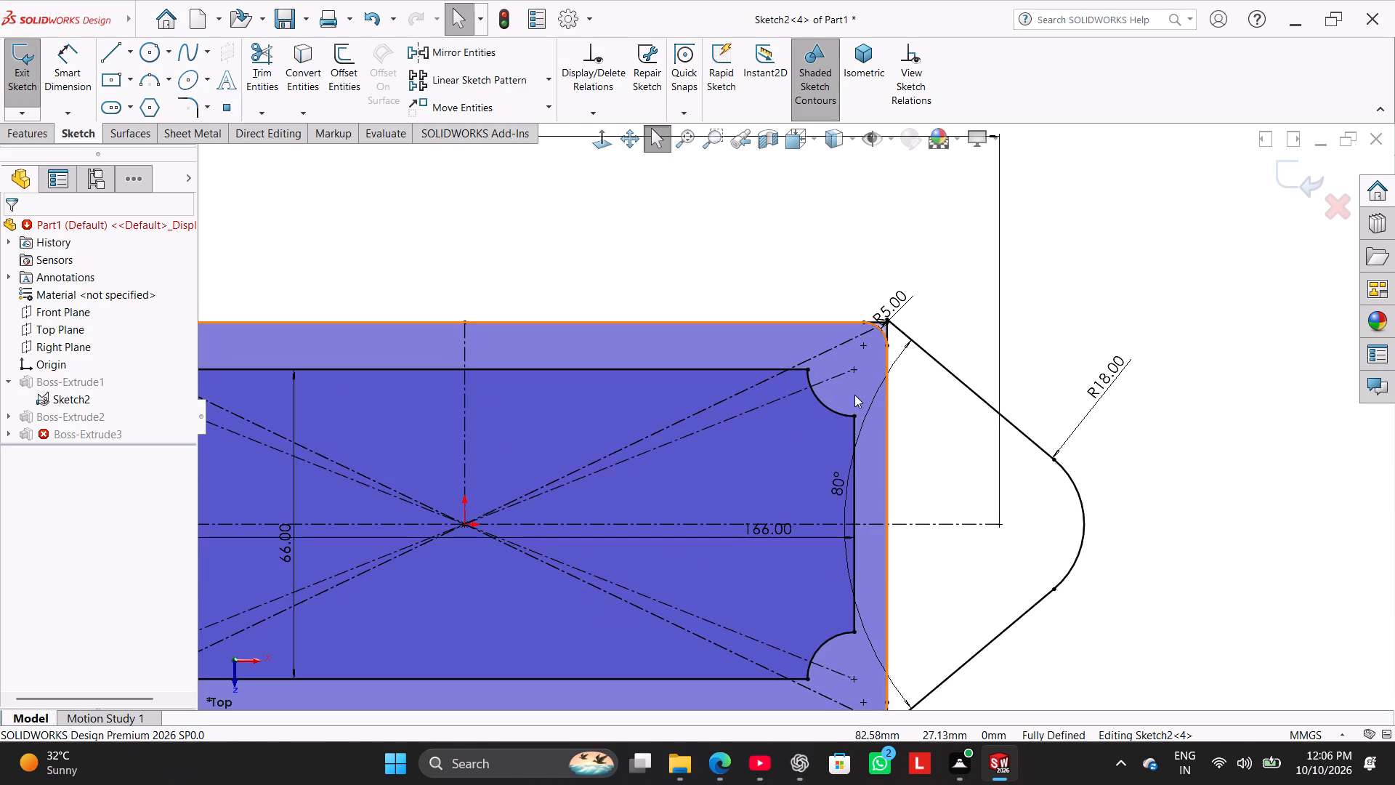
scroll(876, 361, down, 9)
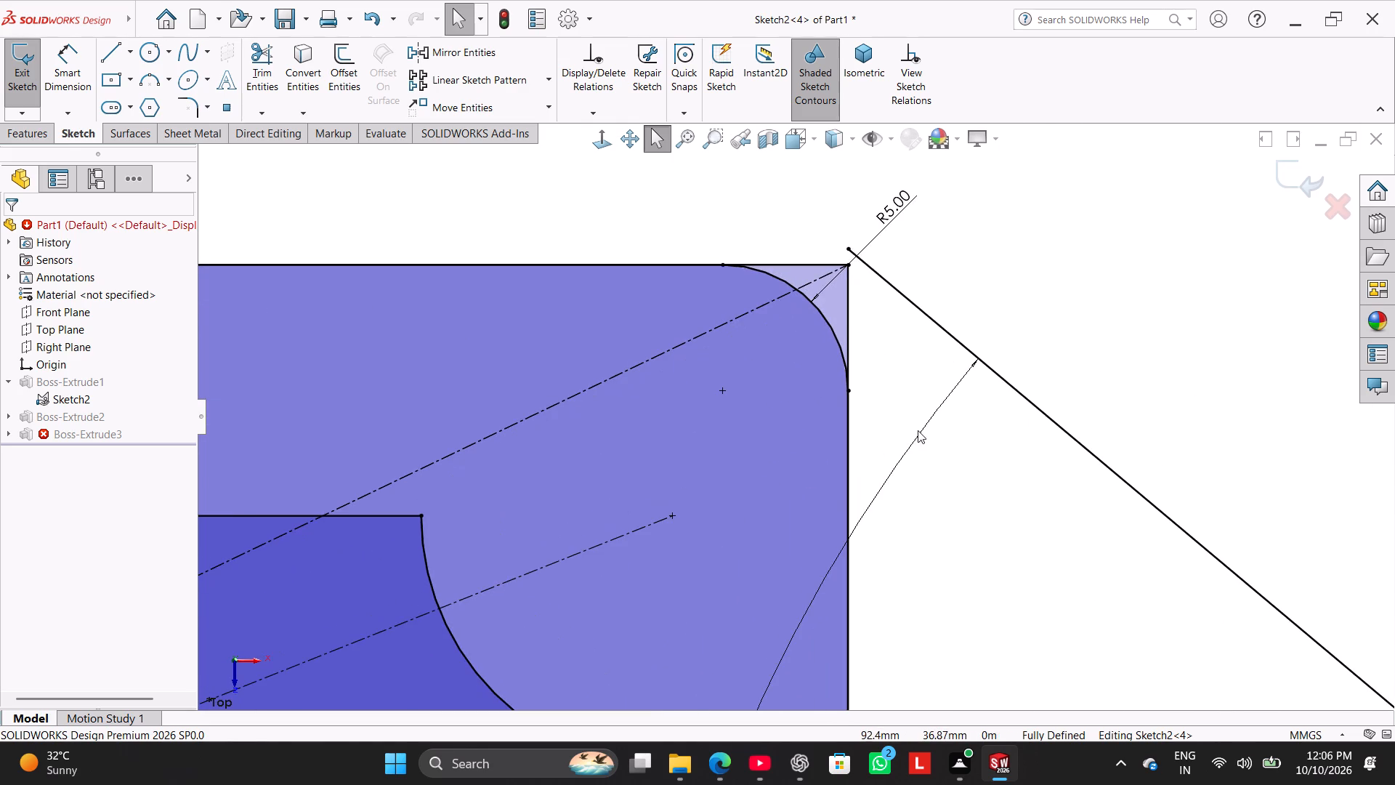
Delete the 80° angle dimension between the lug's slanted sides.
scroll(918, 430, up, 11)
right_click(766, 506)
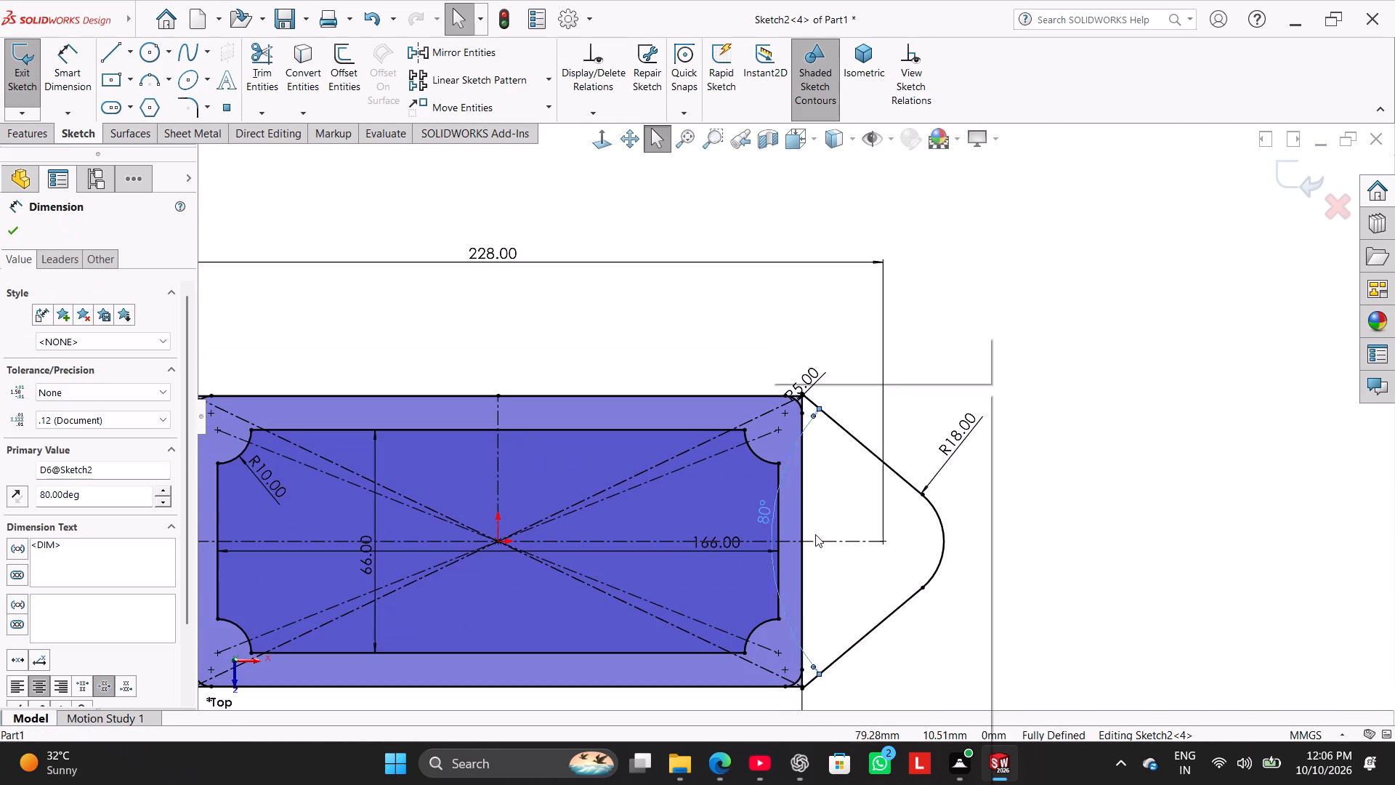
click(830, 571)
Move the upper slanted lug line's free endpoint onto the outer rectangle's corner, then check the opposite corner.
scroll(804, 422, down, 13)
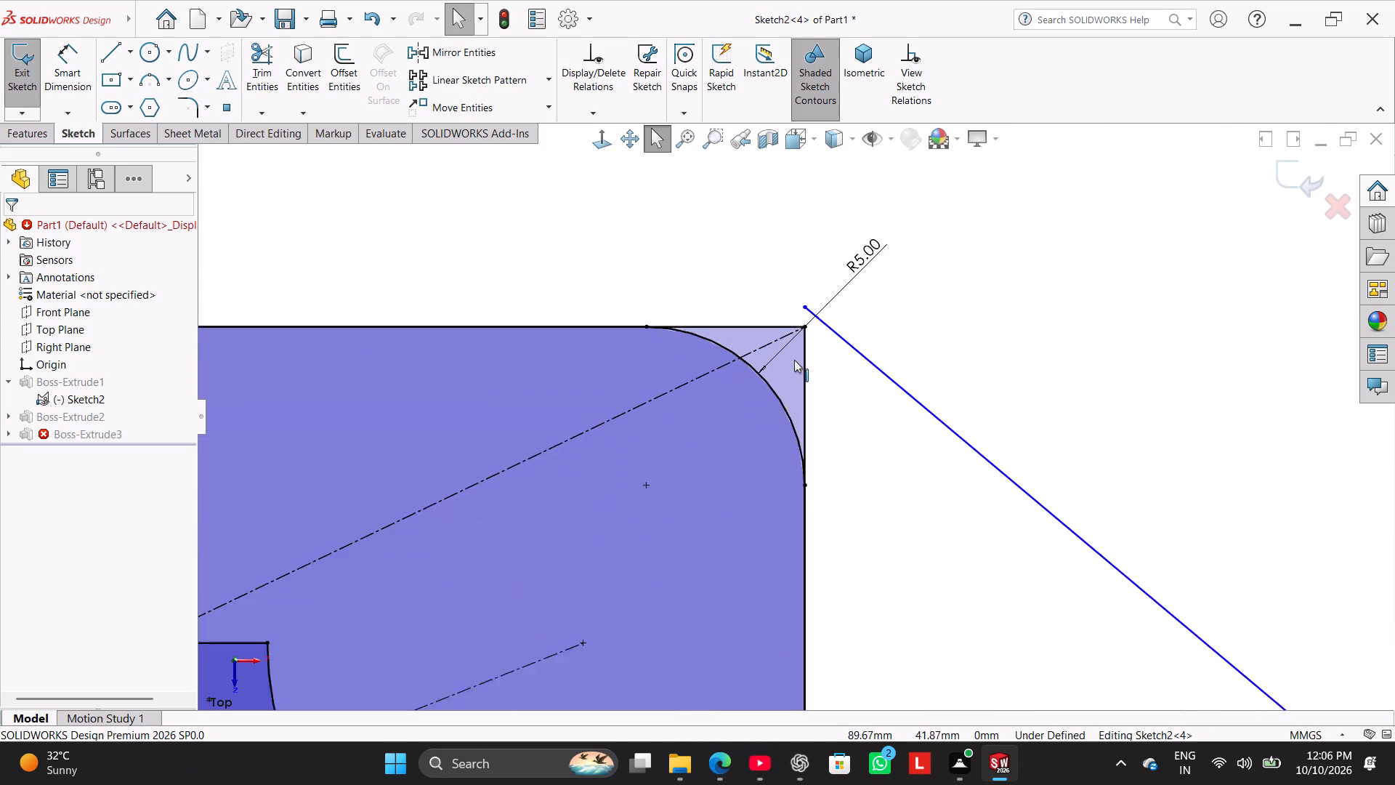
drag(804, 299, 812, 313)
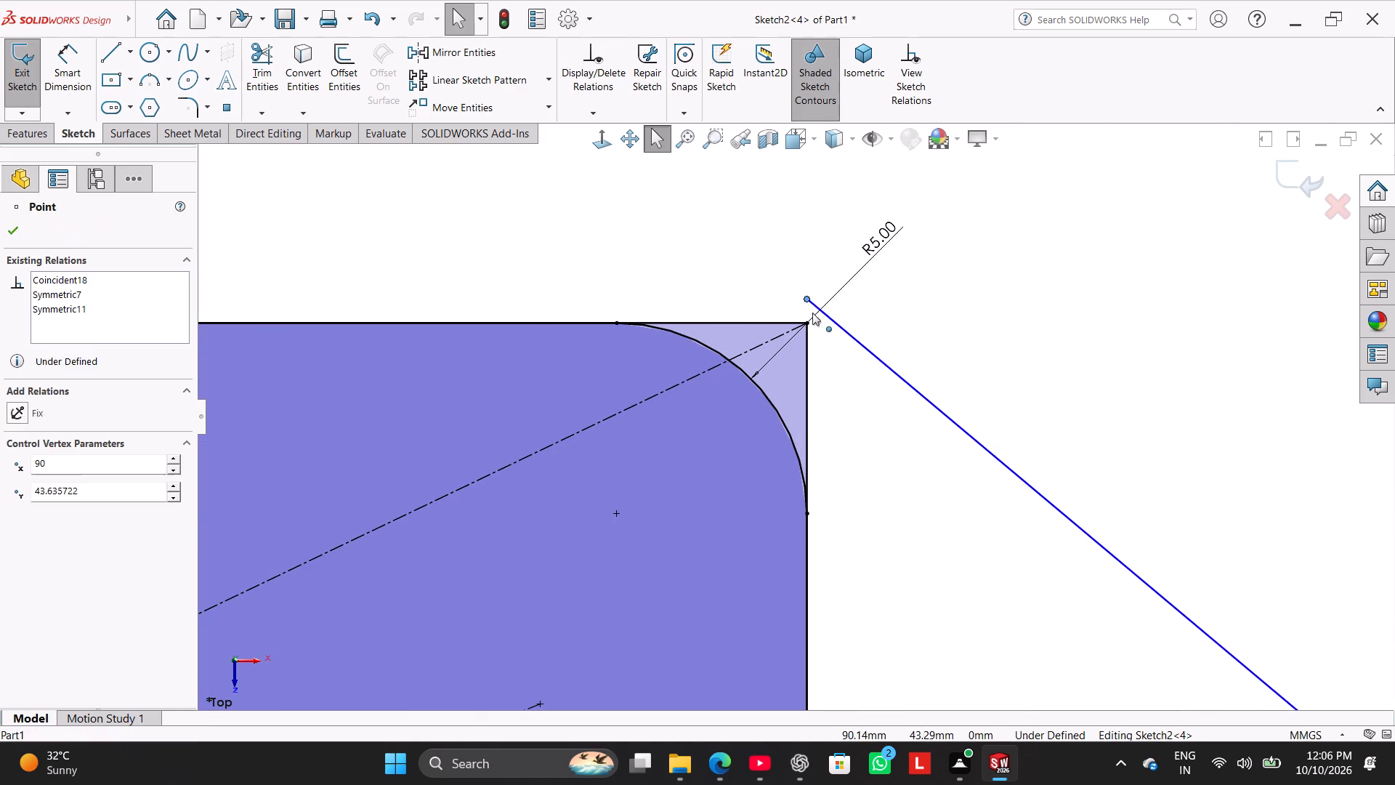
drag(812, 313, 822, 323)
scroll(828, 540, up, 6)
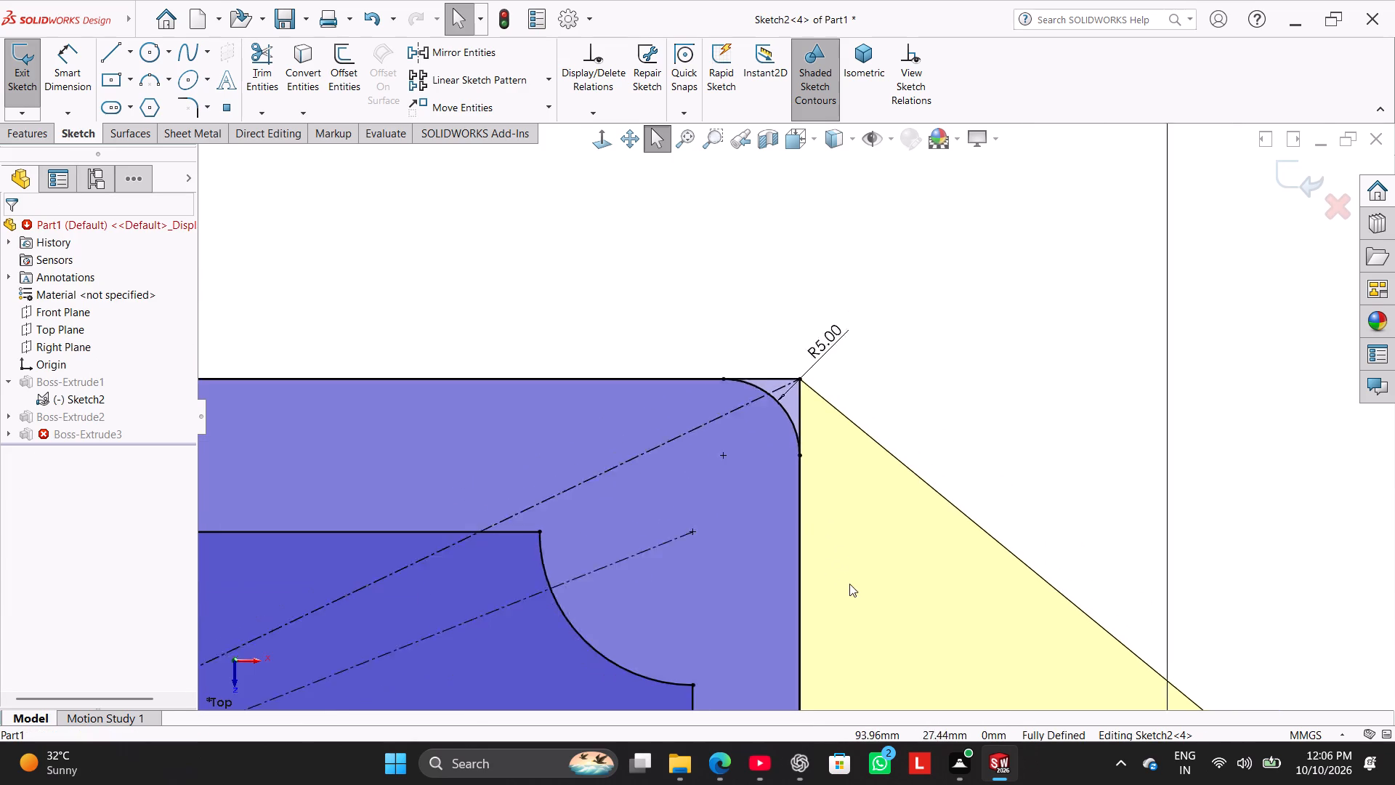
scroll(849, 584, up, 9)
scroll(792, 589, down, 3)
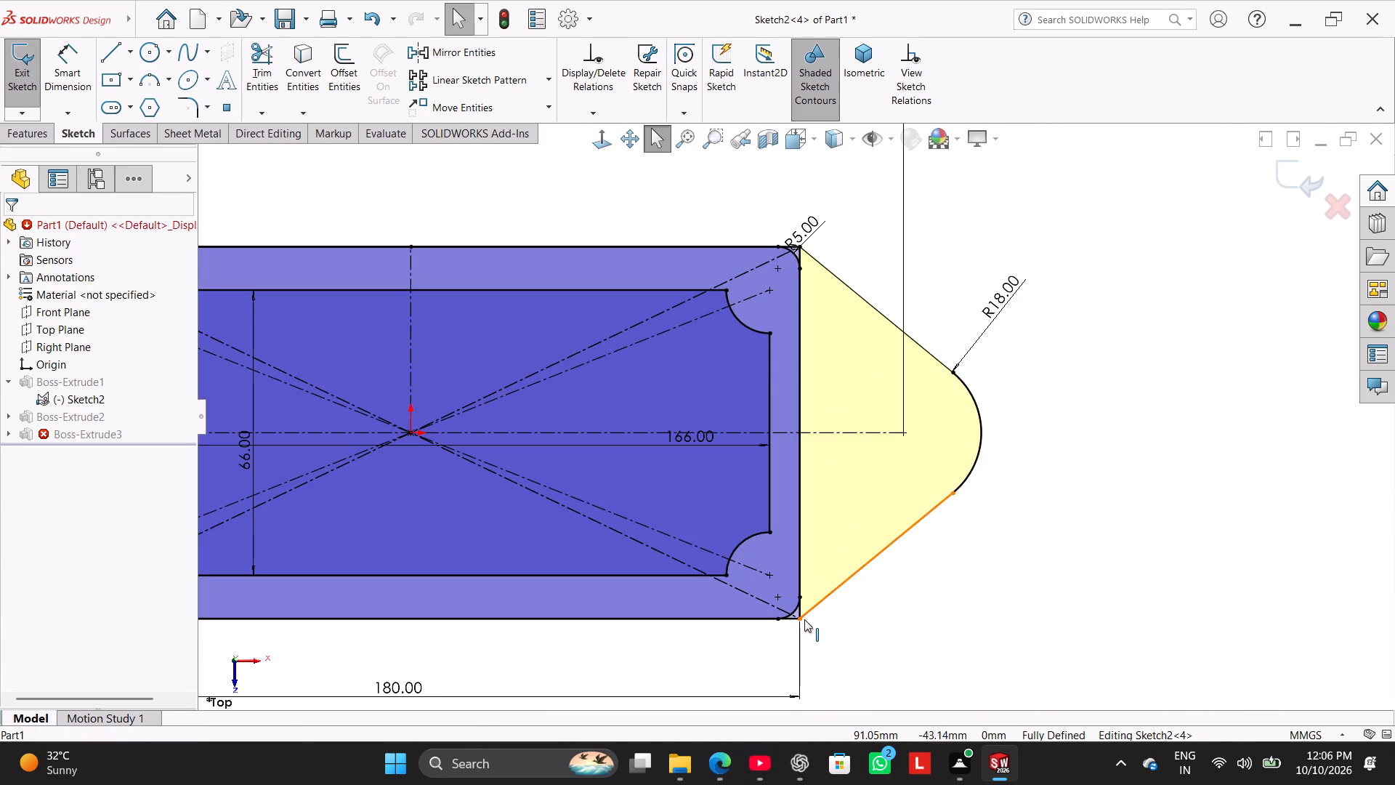
scroll(801, 613, down, 12)
scroll(814, 502, down, 5)
scroll(814, 490, up, 2)
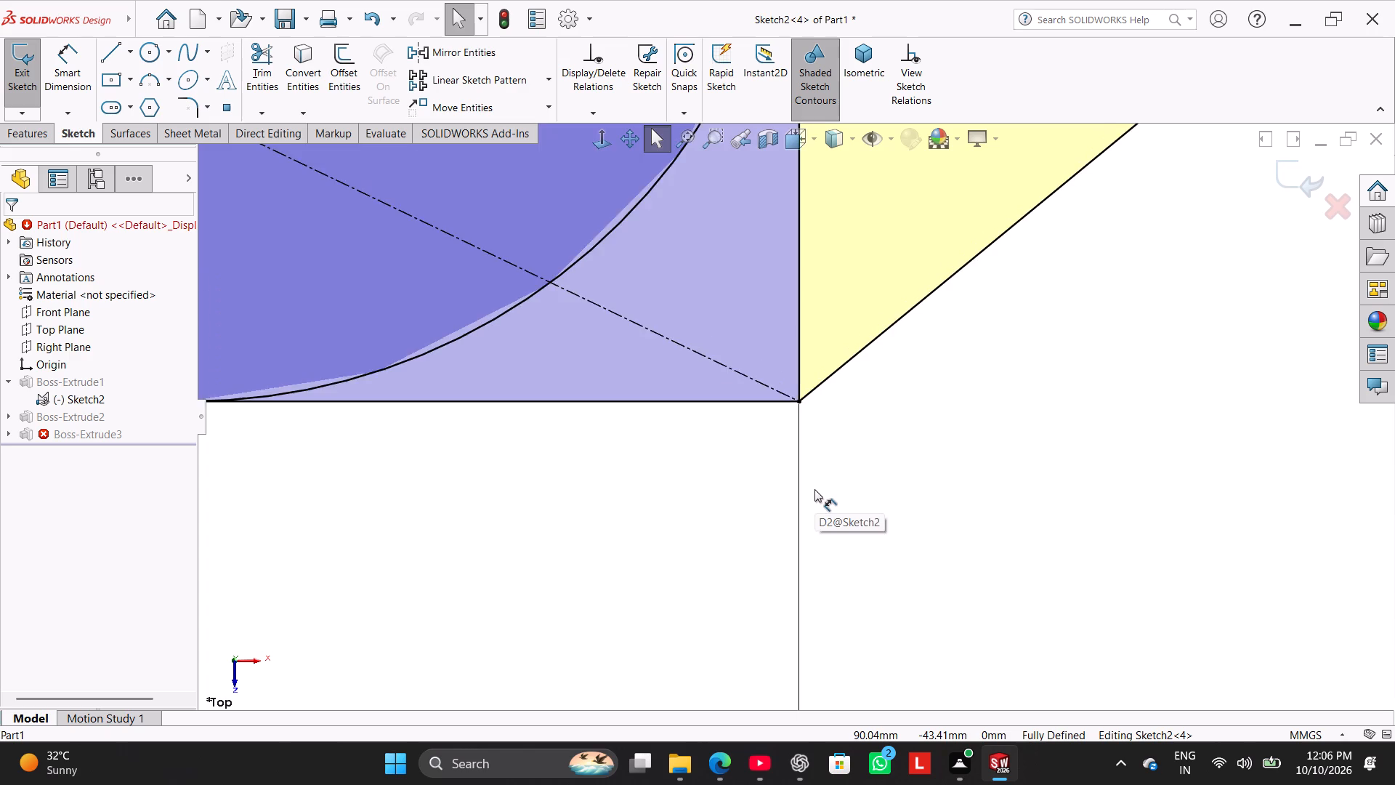
scroll(814, 489, up, 20)
scroll(814, 489, up, 4)
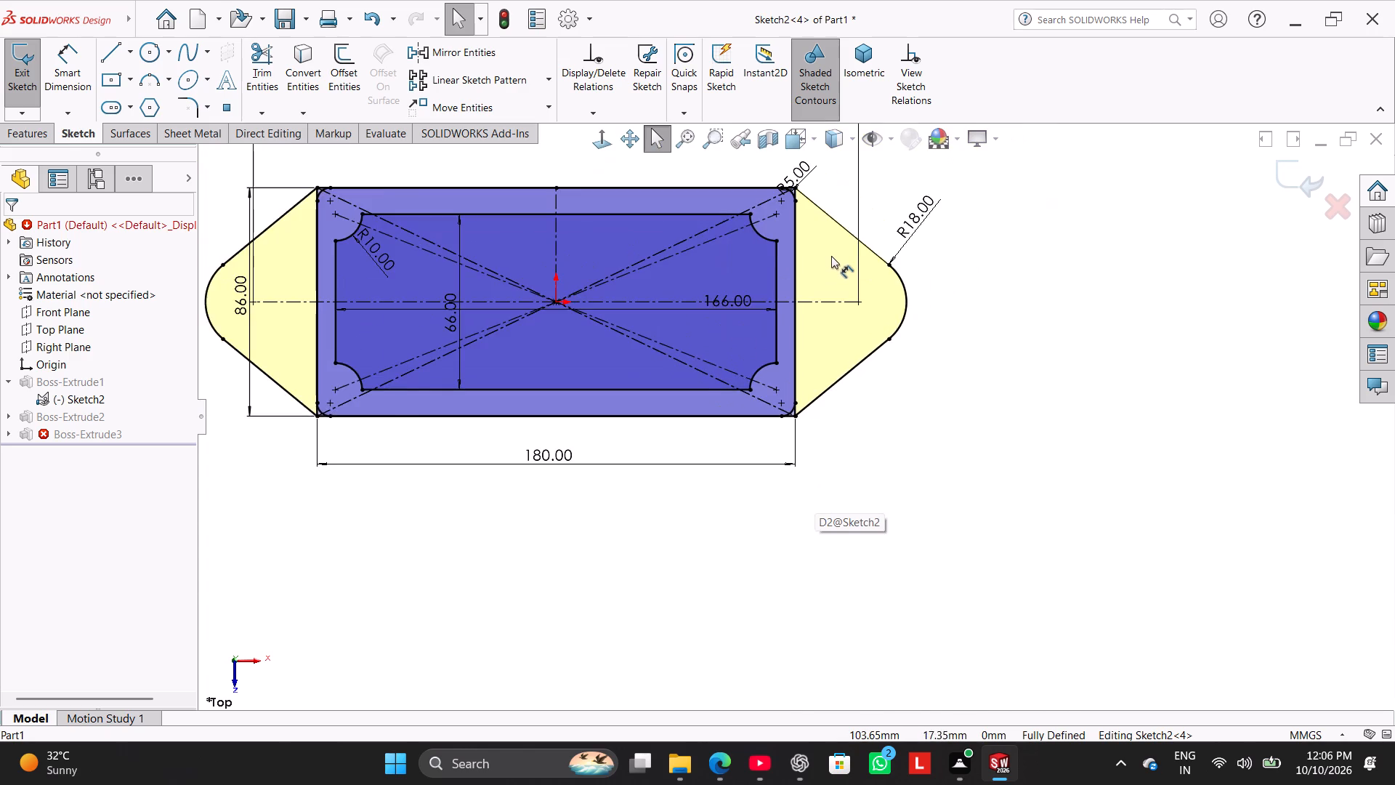
Reposition the R18 dimension text beside the lug's rounded end.
scroll(827, 271, down, 3)
drag(937, 278, 970, 329)
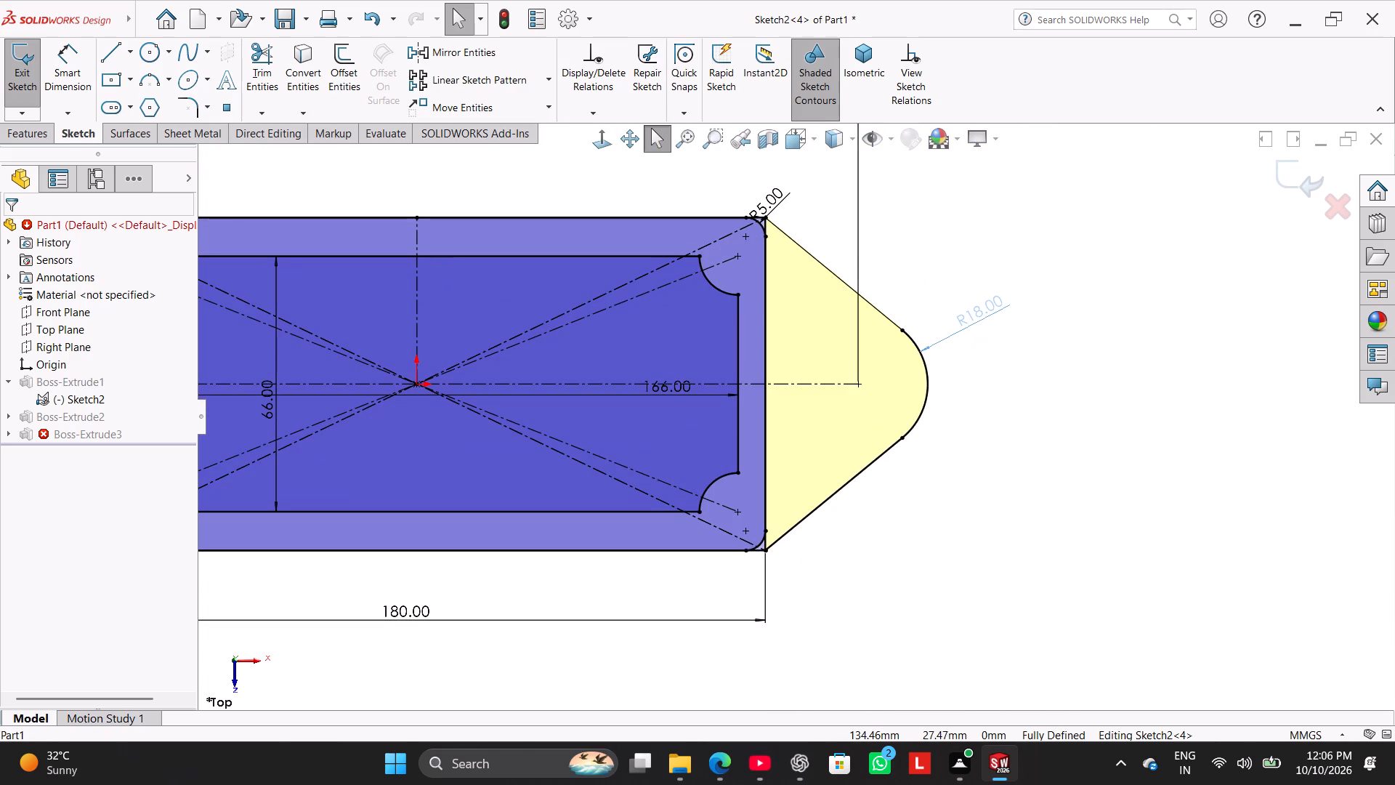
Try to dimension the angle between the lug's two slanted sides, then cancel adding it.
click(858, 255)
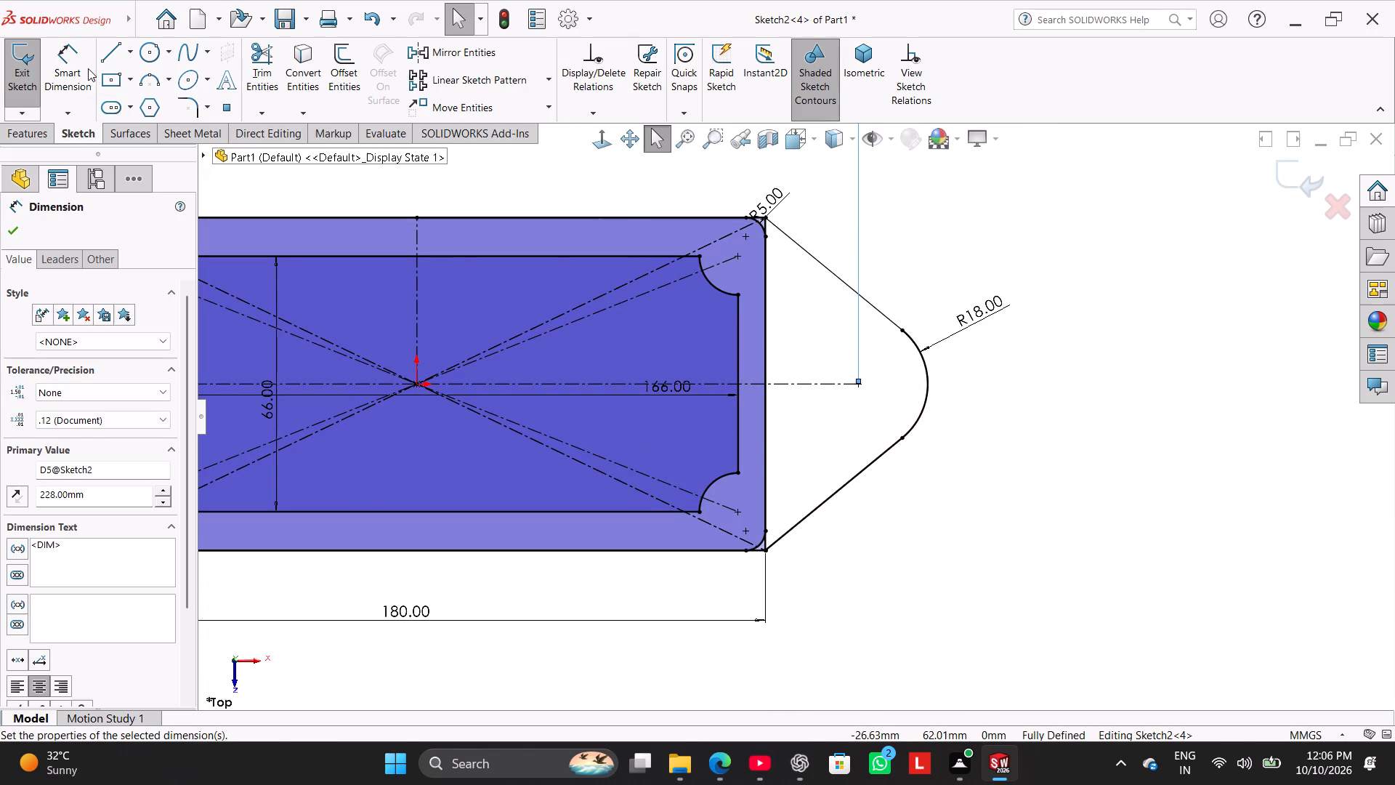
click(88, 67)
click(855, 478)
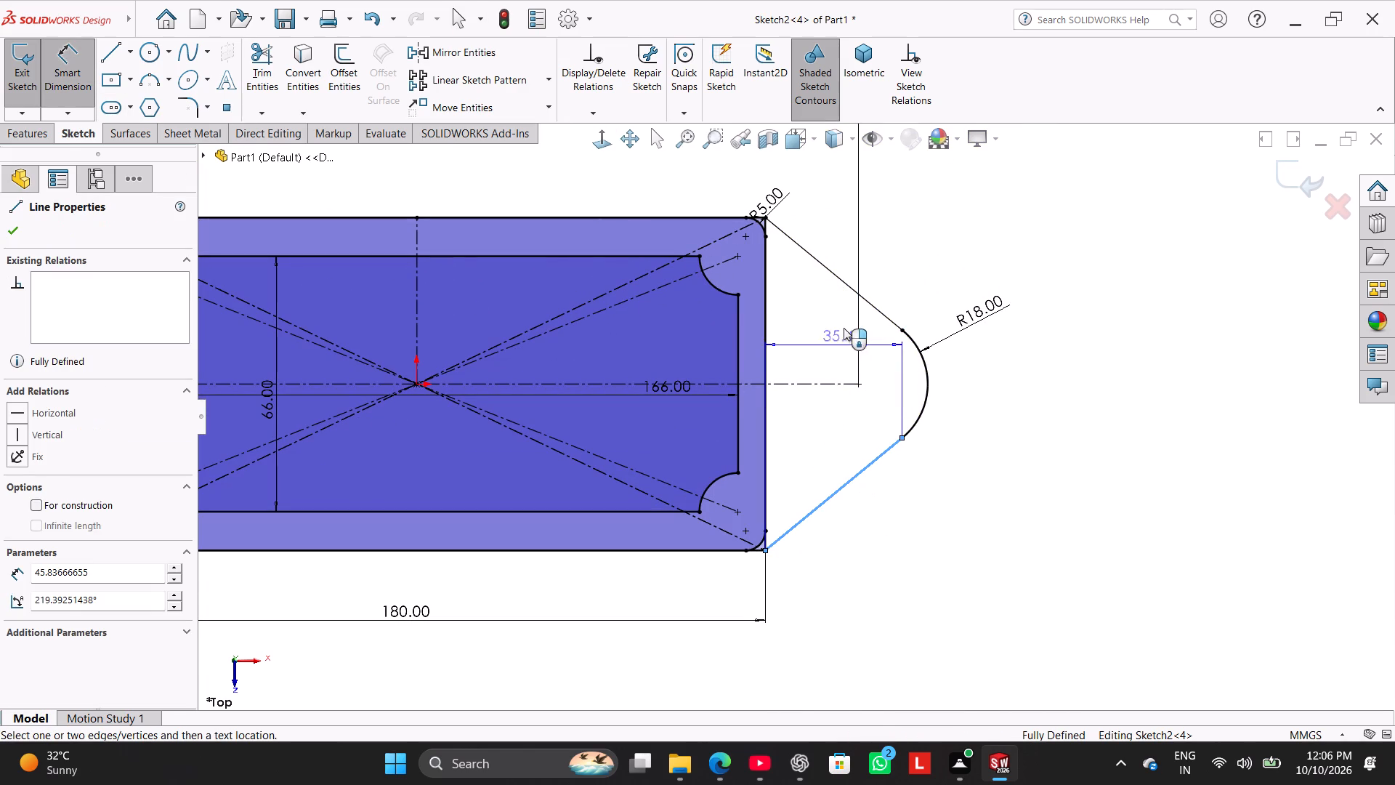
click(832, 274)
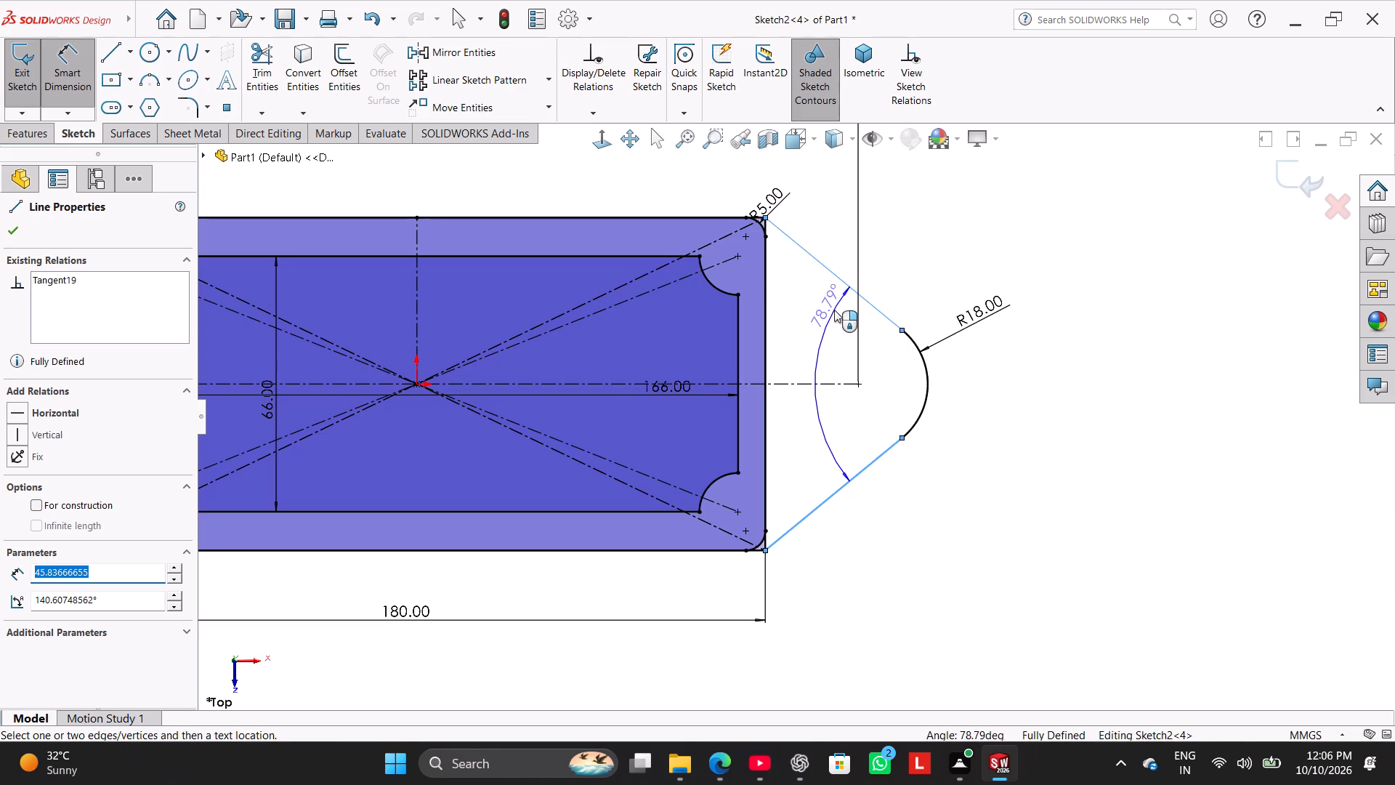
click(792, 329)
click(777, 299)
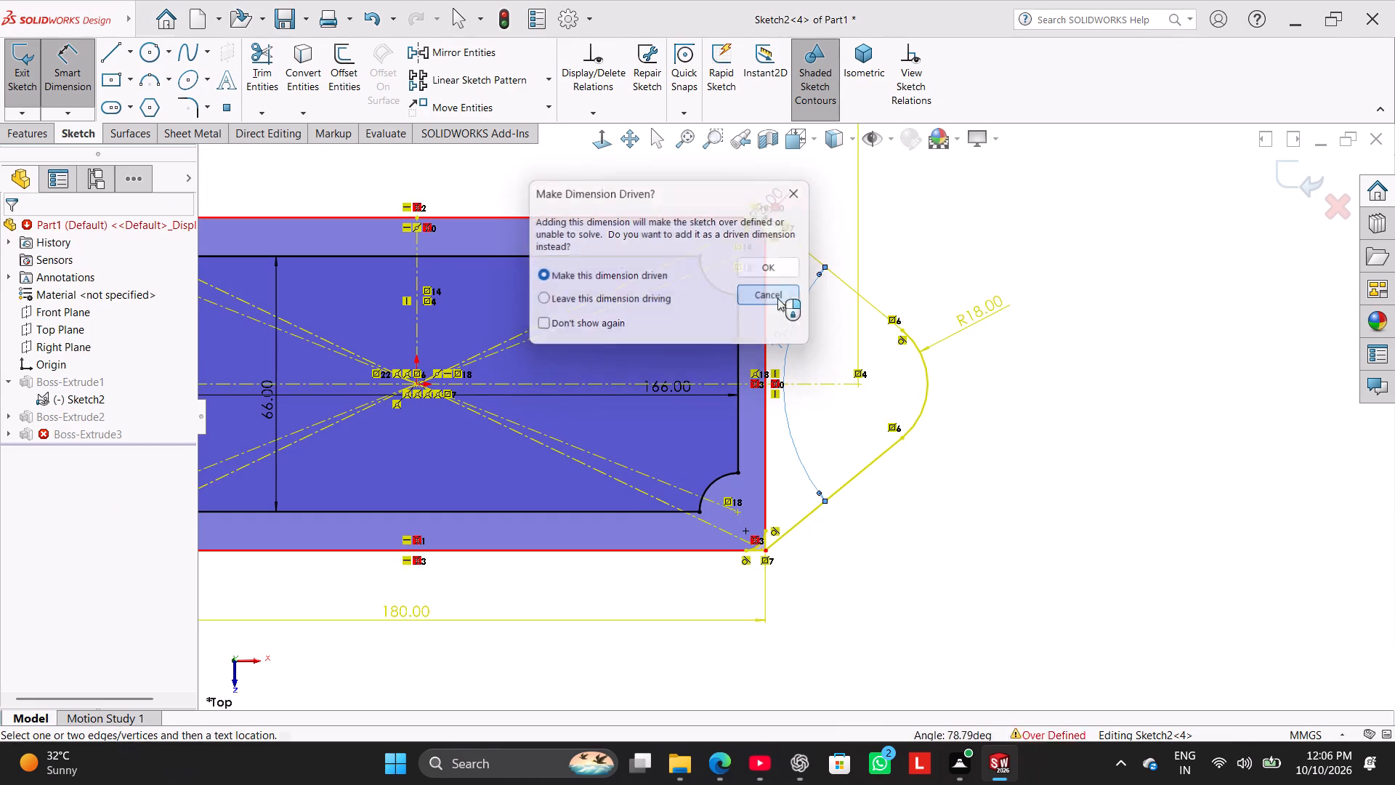
Undo the recent lug edits back to before the 80° angle dimension was deleted and the lug endpoint was moved.
right_click(939, 222)
click(995, 265)
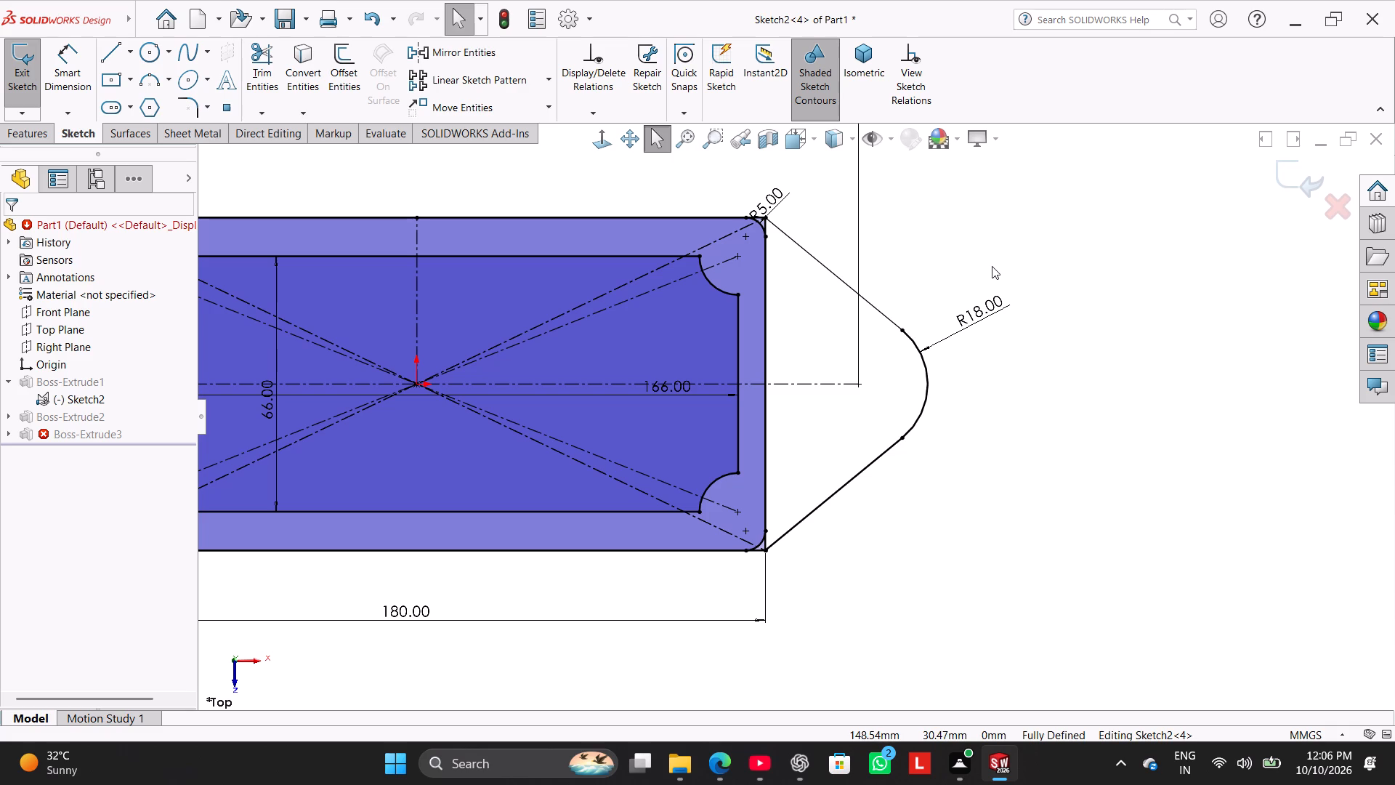
scroll(705, 289, up, 3)
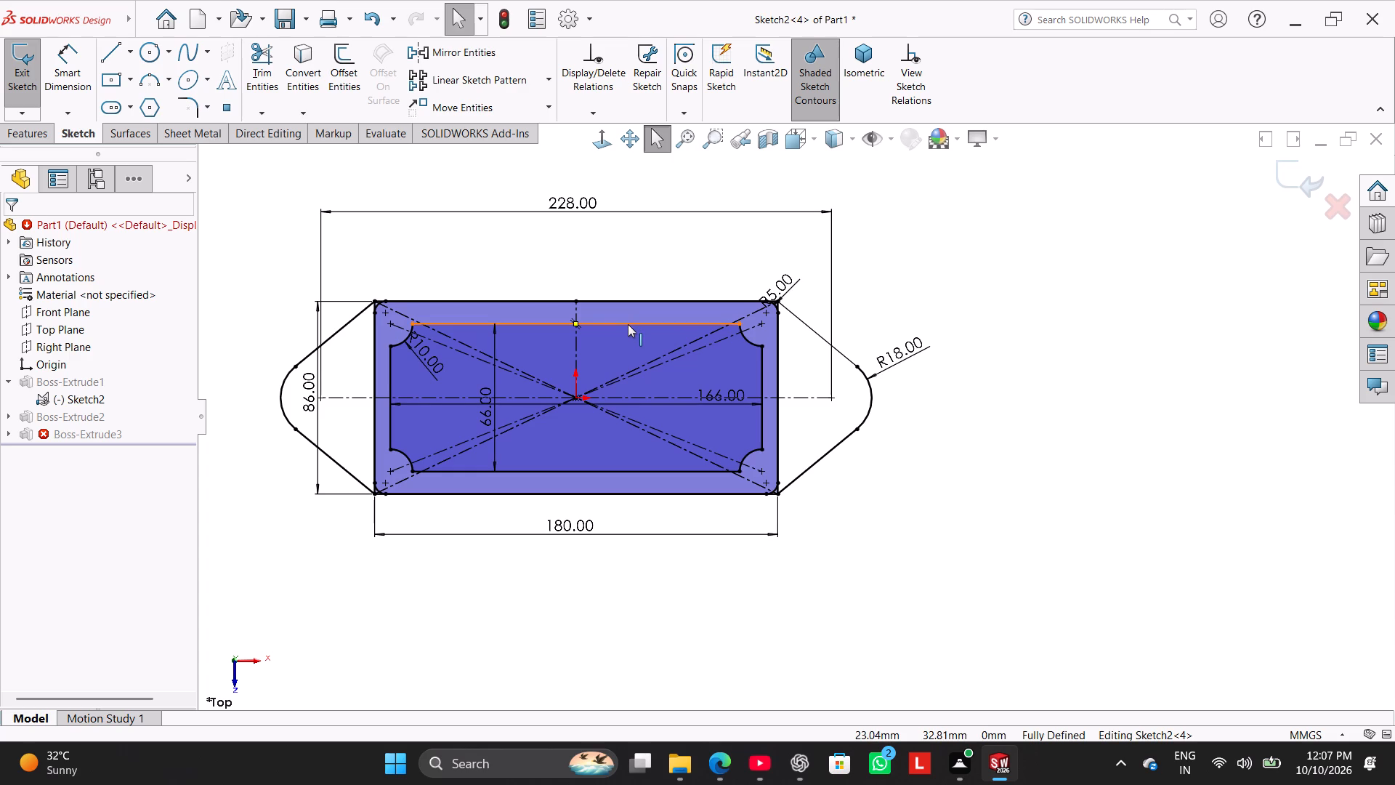
key(ctrl+z)
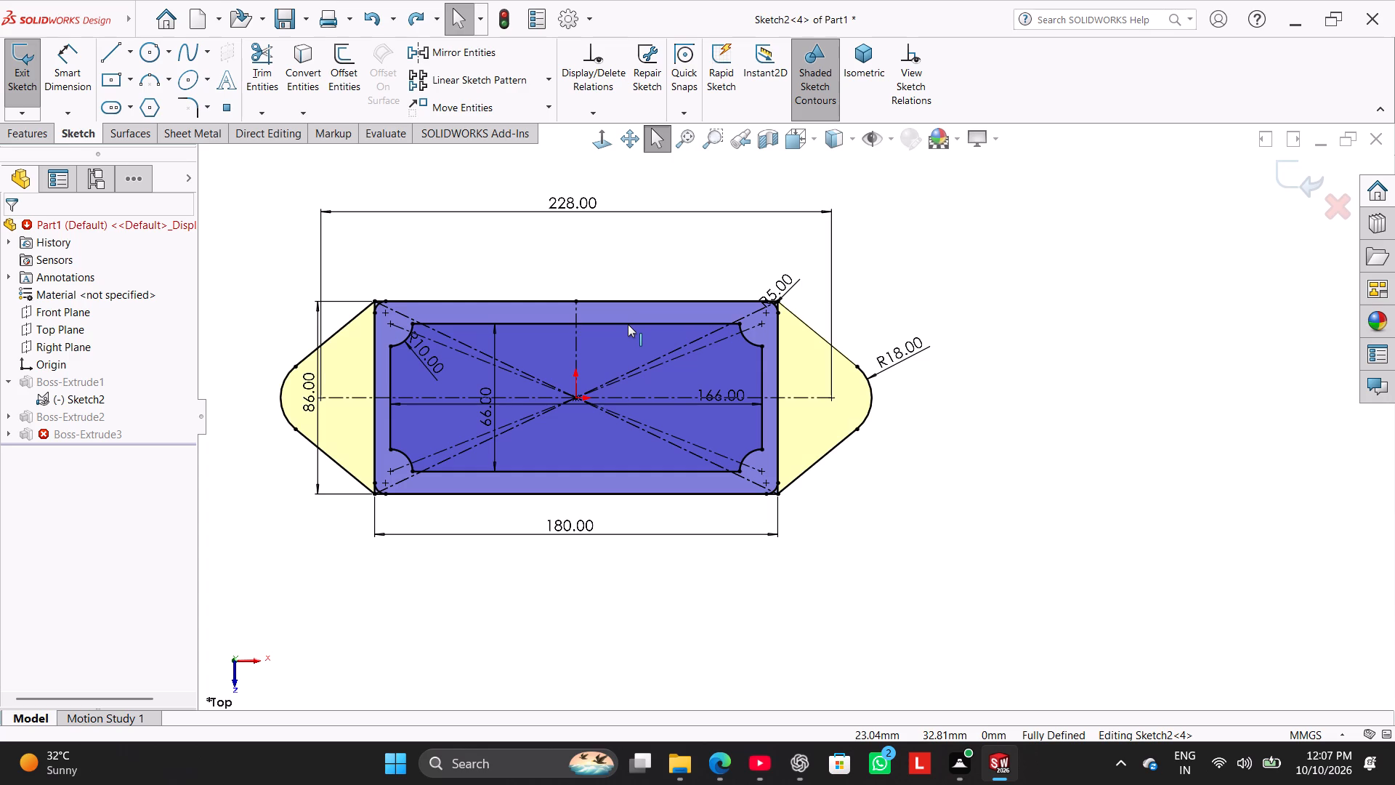
key(ctrl+z)
key(ctrl+z)
key(ctrl+z)
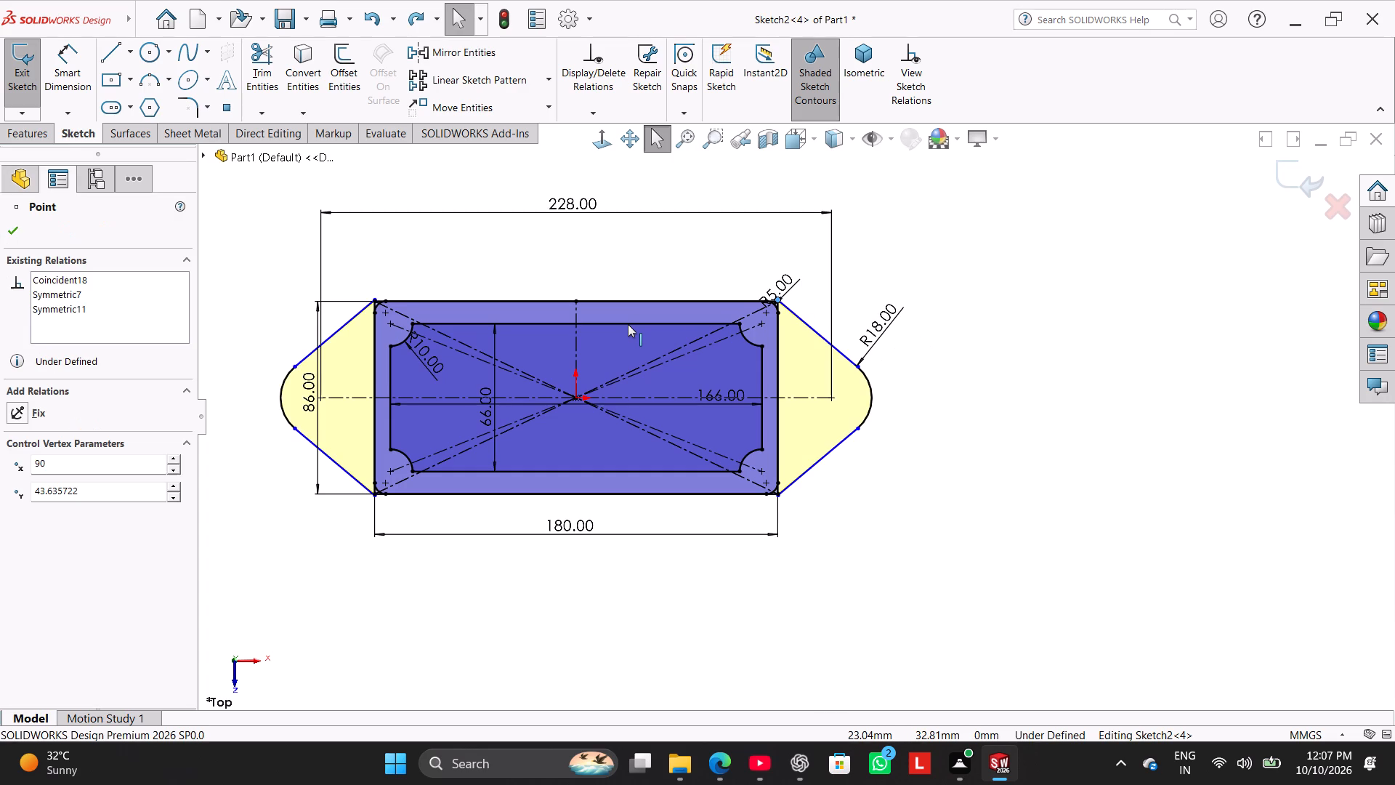
key(ctrl+z)
Delete the outer rectangle's 86 mm height dimension.
scroll(740, 306, down, 8)
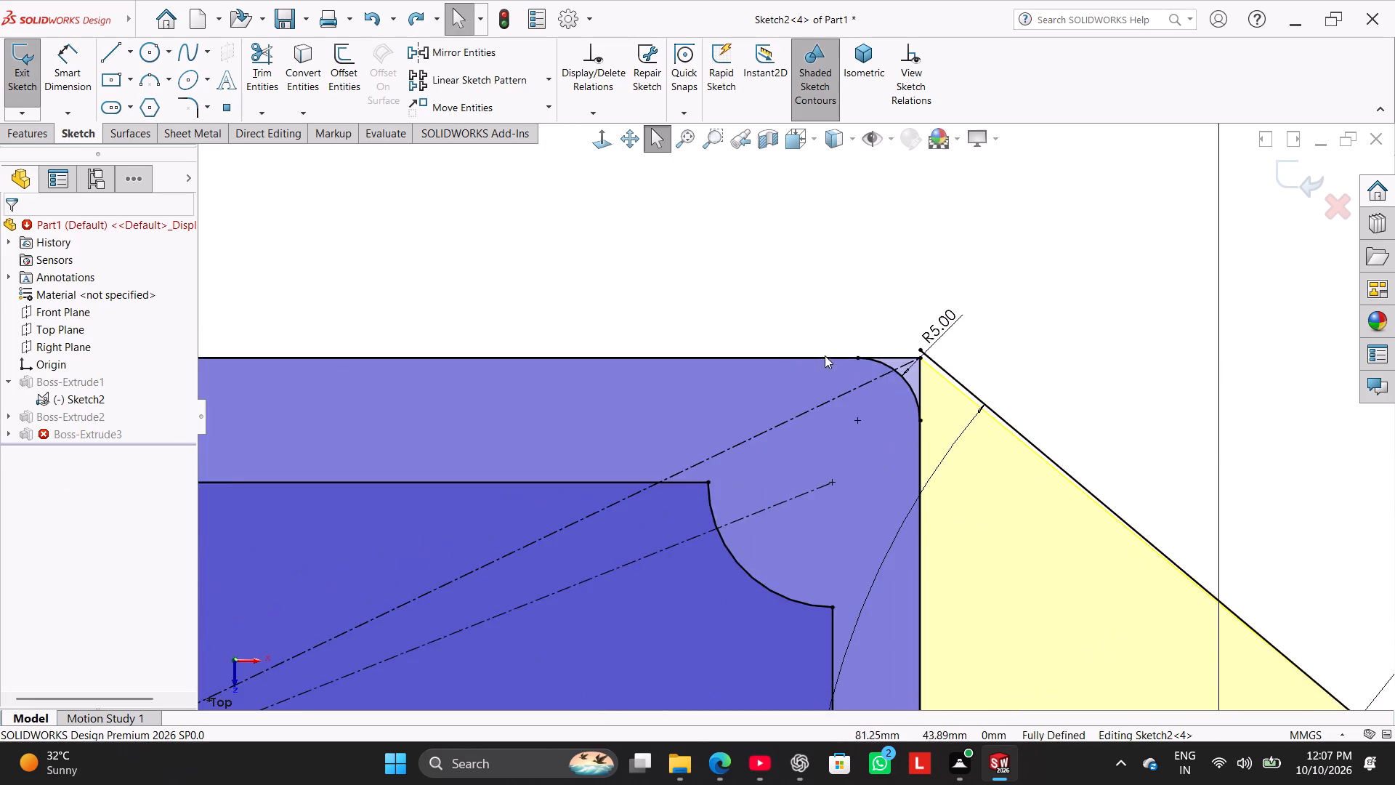
scroll(888, 381, down, 4)
scroll(974, 381, down, 4)
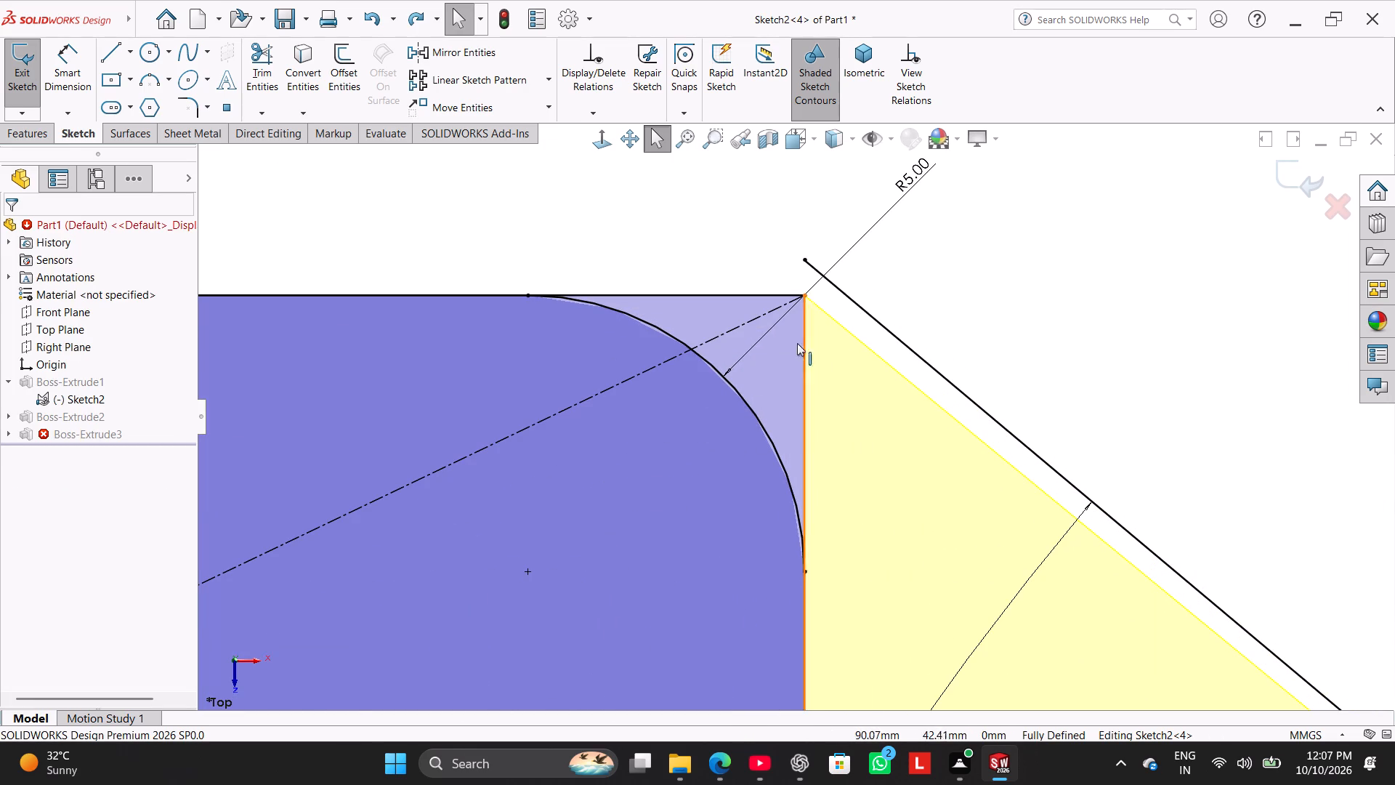
scroll(752, 379, up, 19)
scroll(359, 454, down, 4)
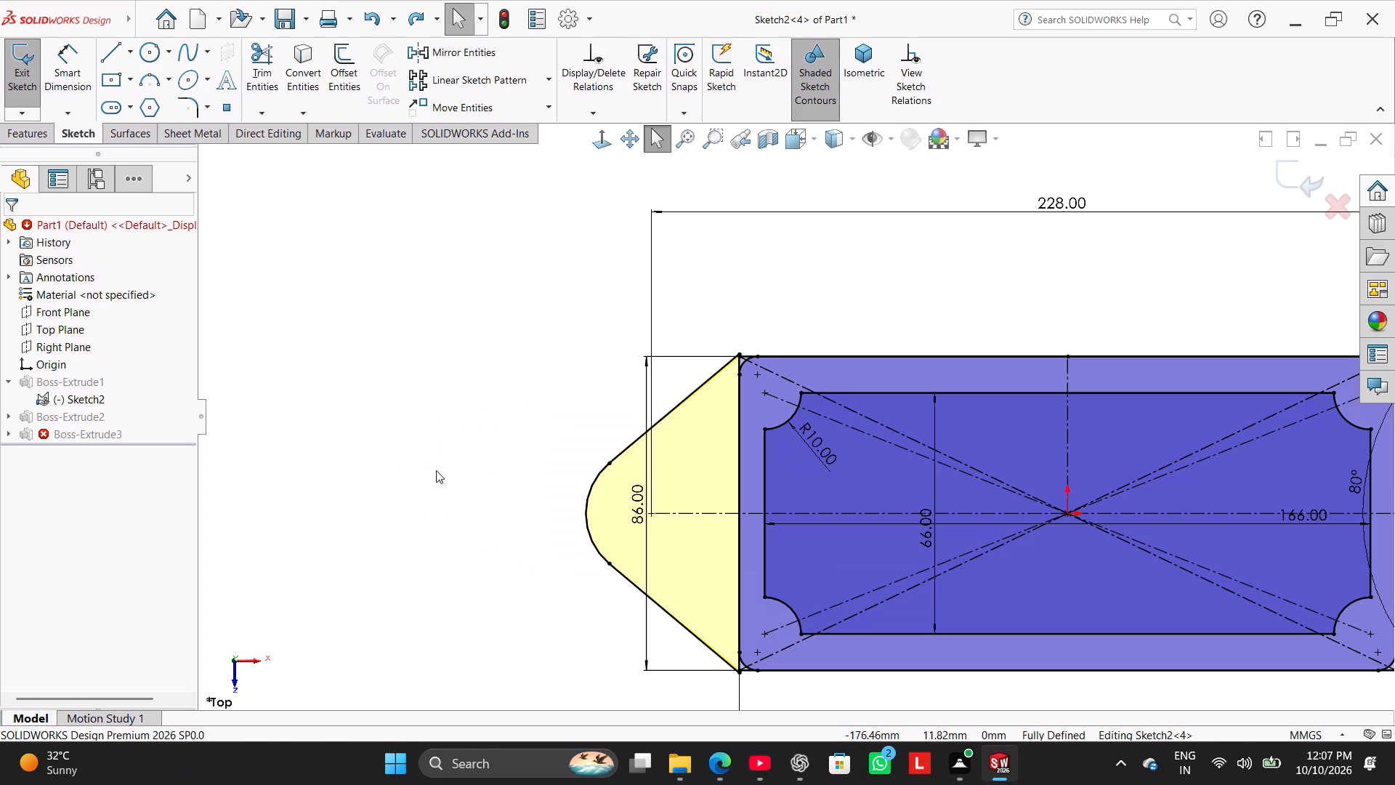
right_click(639, 490)
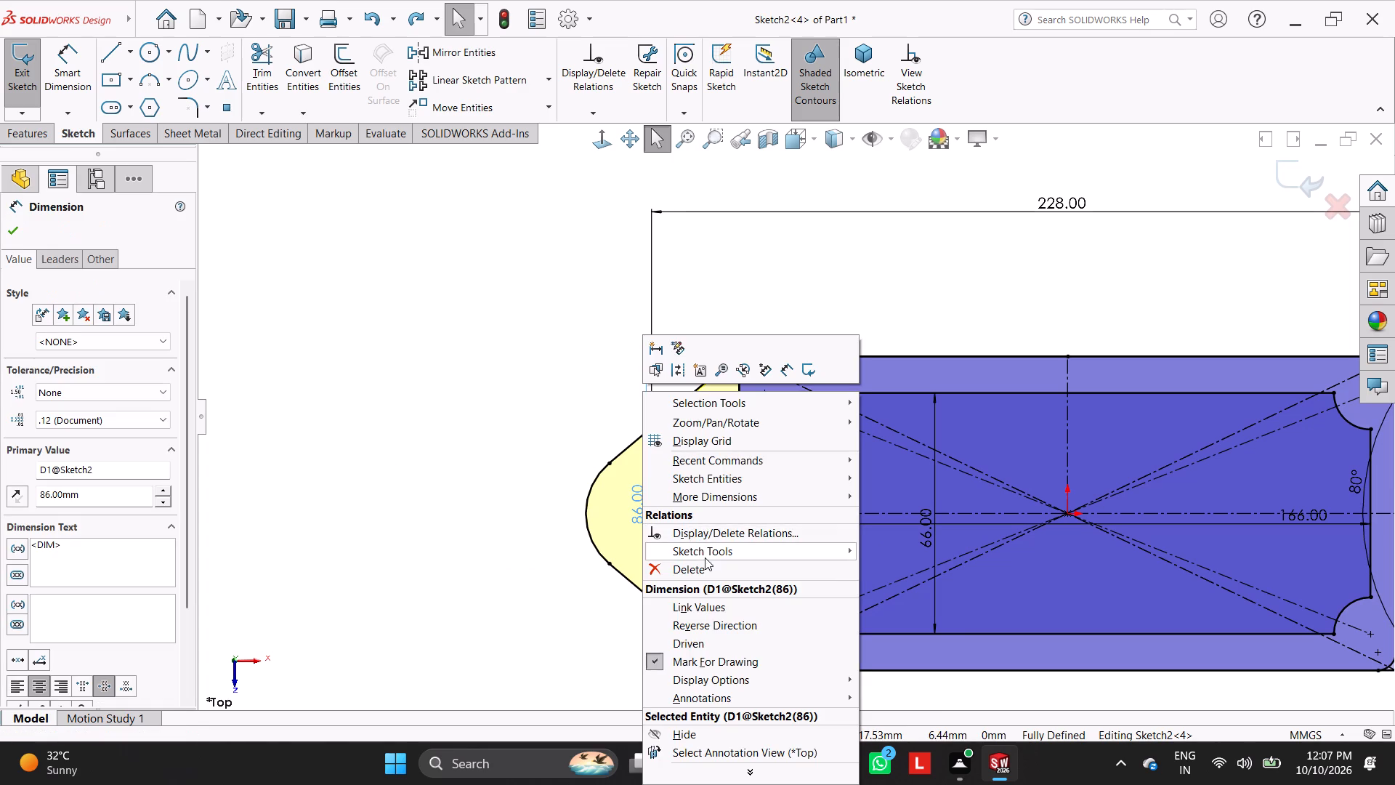
click(709, 563)
Move the outer rectangle's upper corner onto the free endpoint of the adjacent slanted lug line so they coincide.
scroll(1394, 386, up, 3)
scroll(1362, 366, down, 4)
scroll(1334, 363, up, 3)
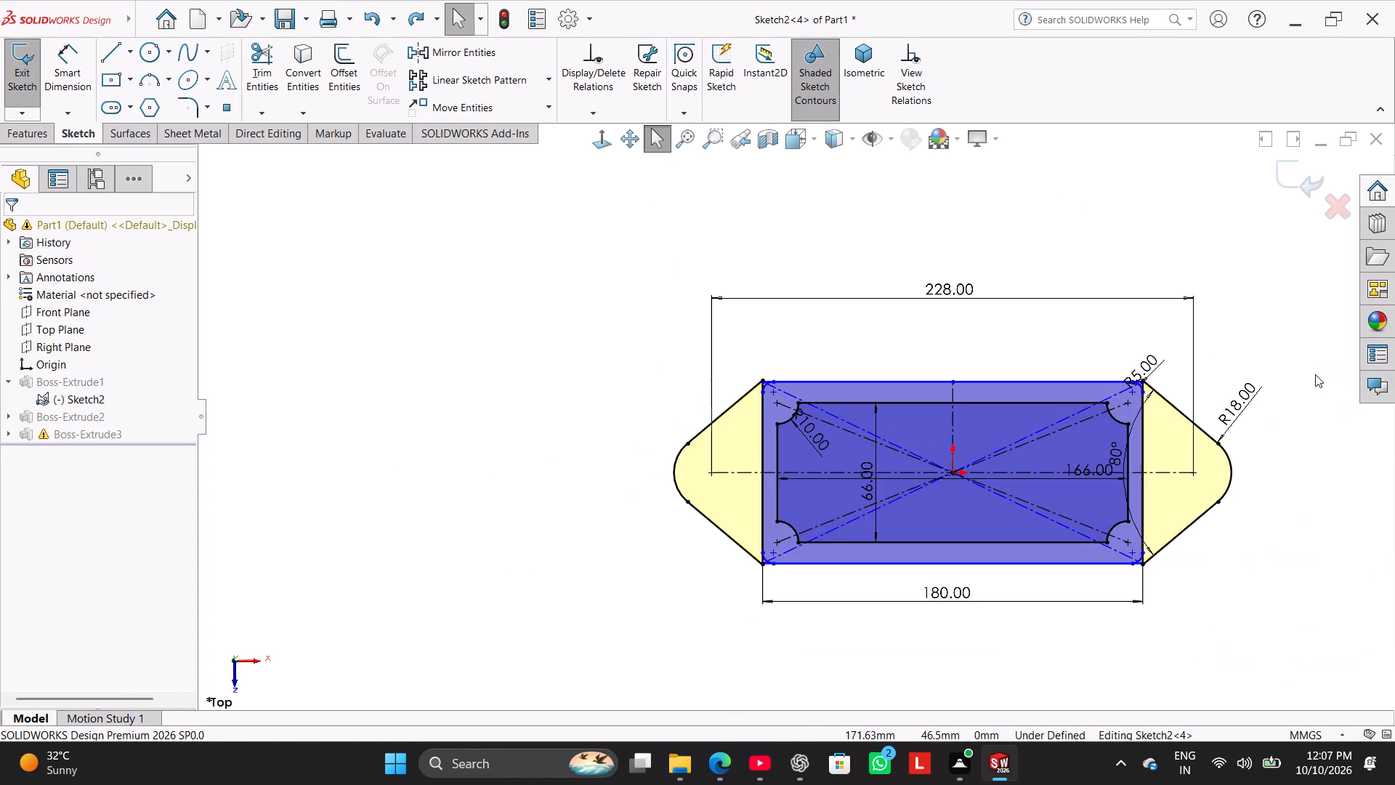
scroll(1152, 352, down, 9)
scroll(868, 543, down, 8)
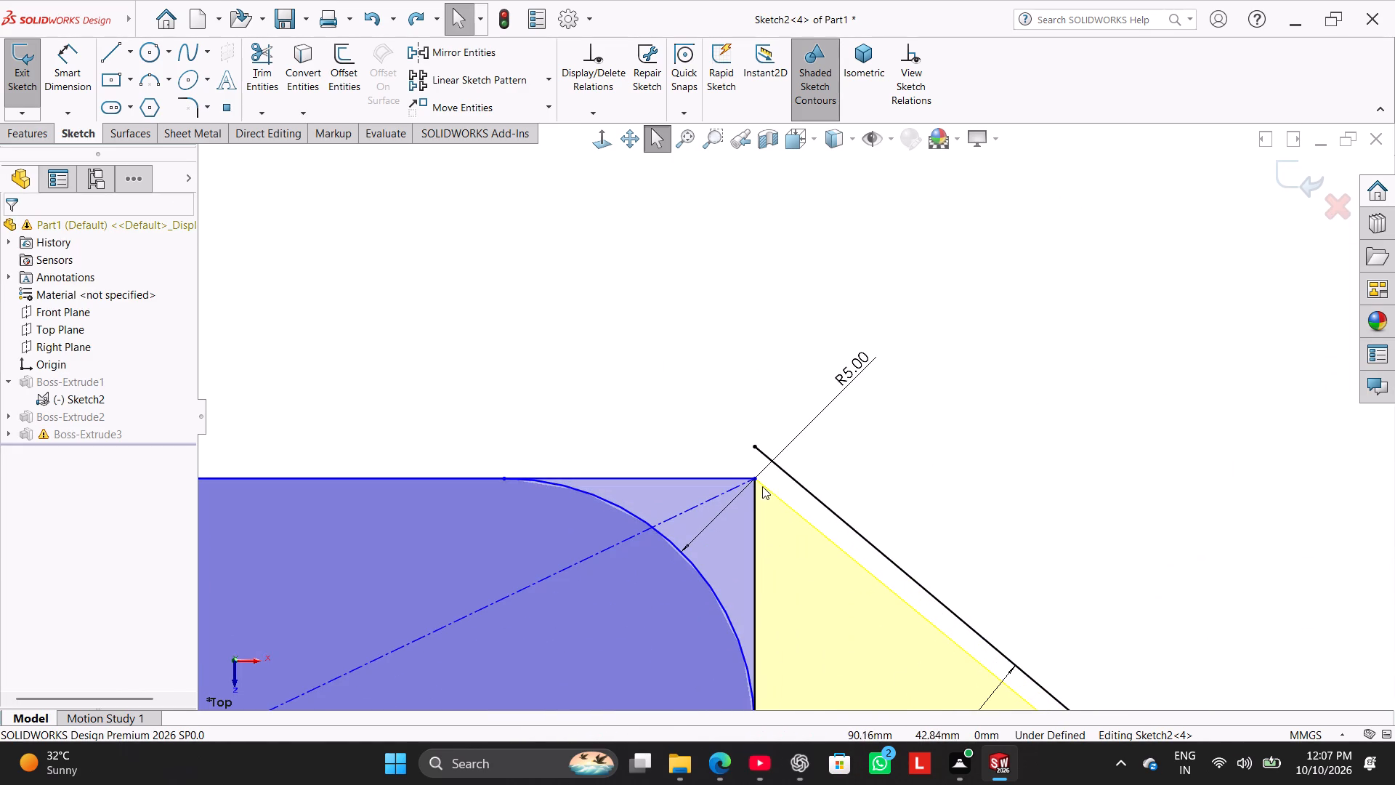
drag(756, 476, 756, 475)
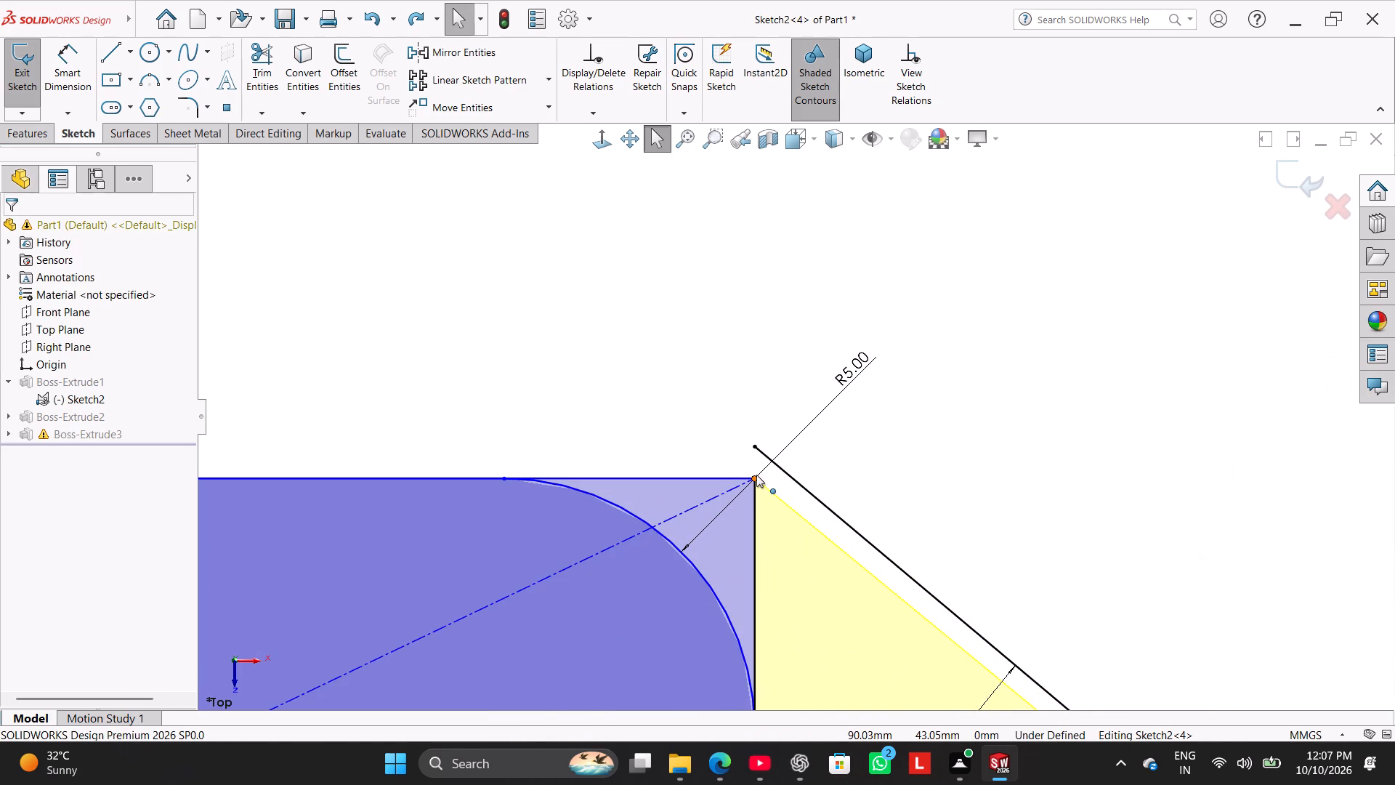
drag(756, 475, 762, 450)
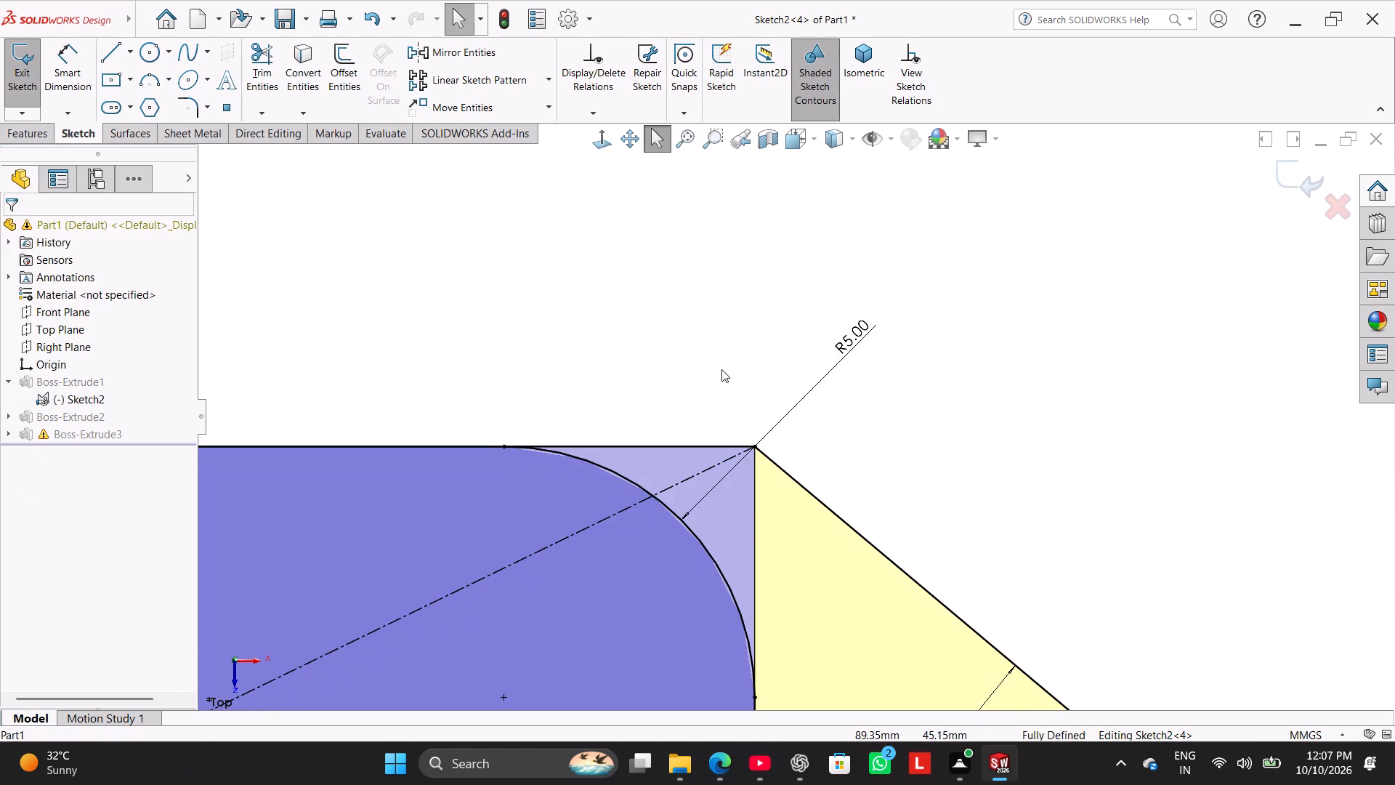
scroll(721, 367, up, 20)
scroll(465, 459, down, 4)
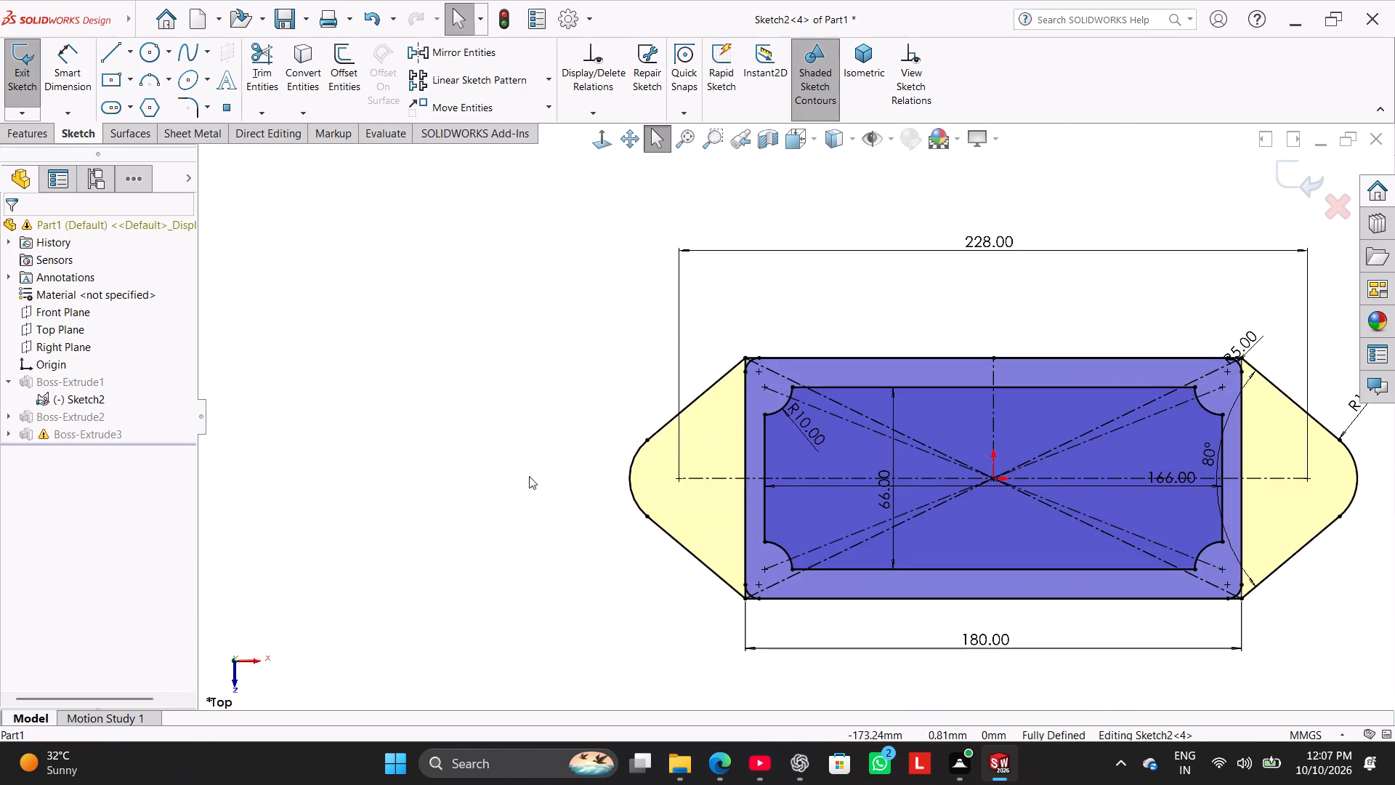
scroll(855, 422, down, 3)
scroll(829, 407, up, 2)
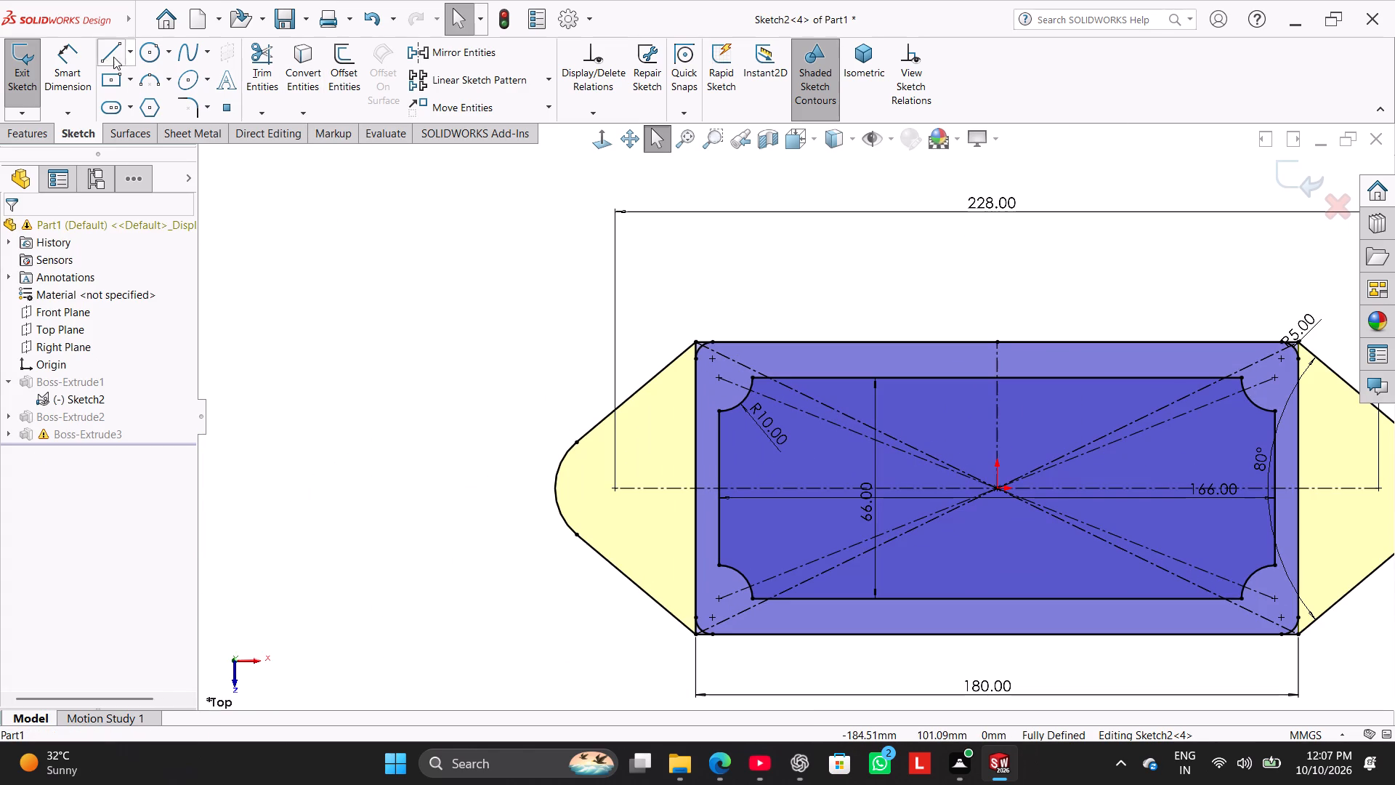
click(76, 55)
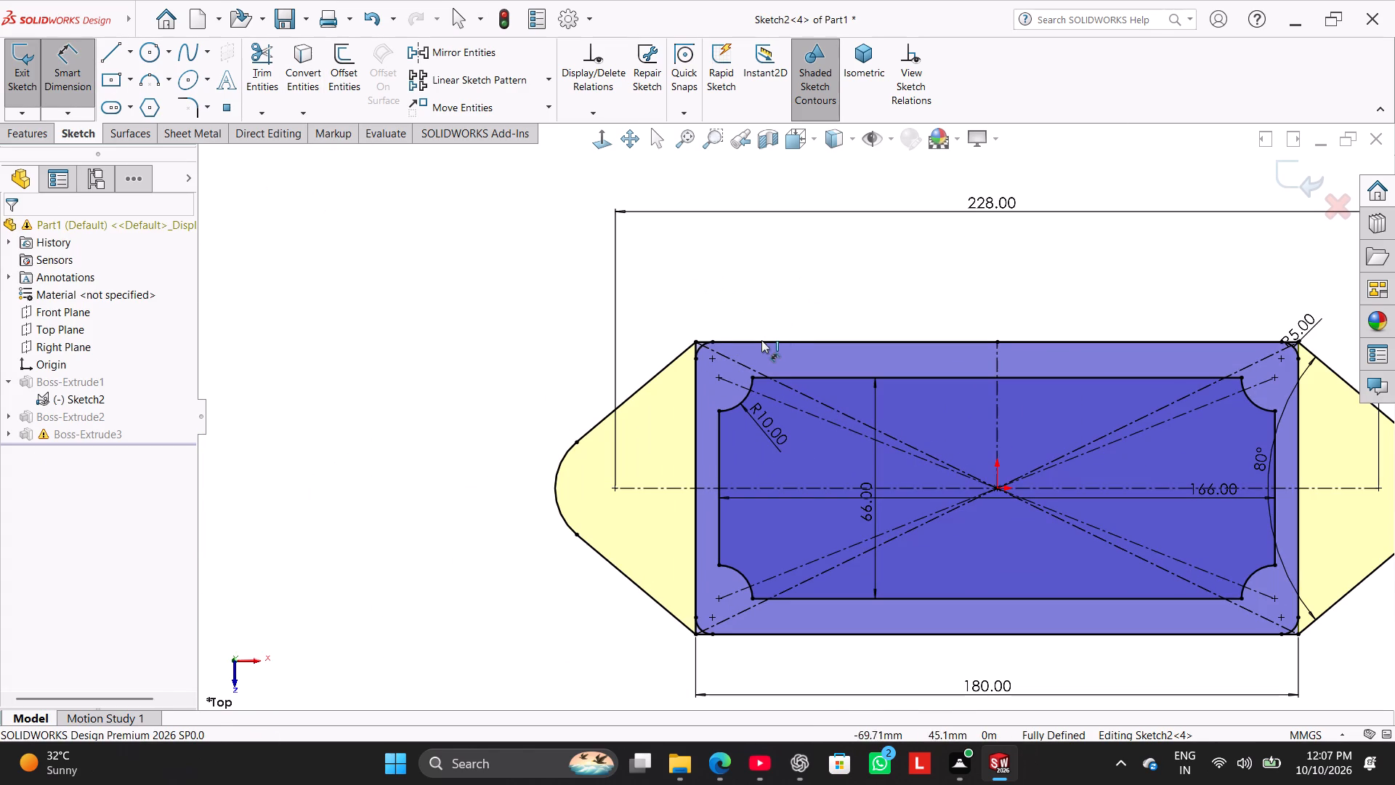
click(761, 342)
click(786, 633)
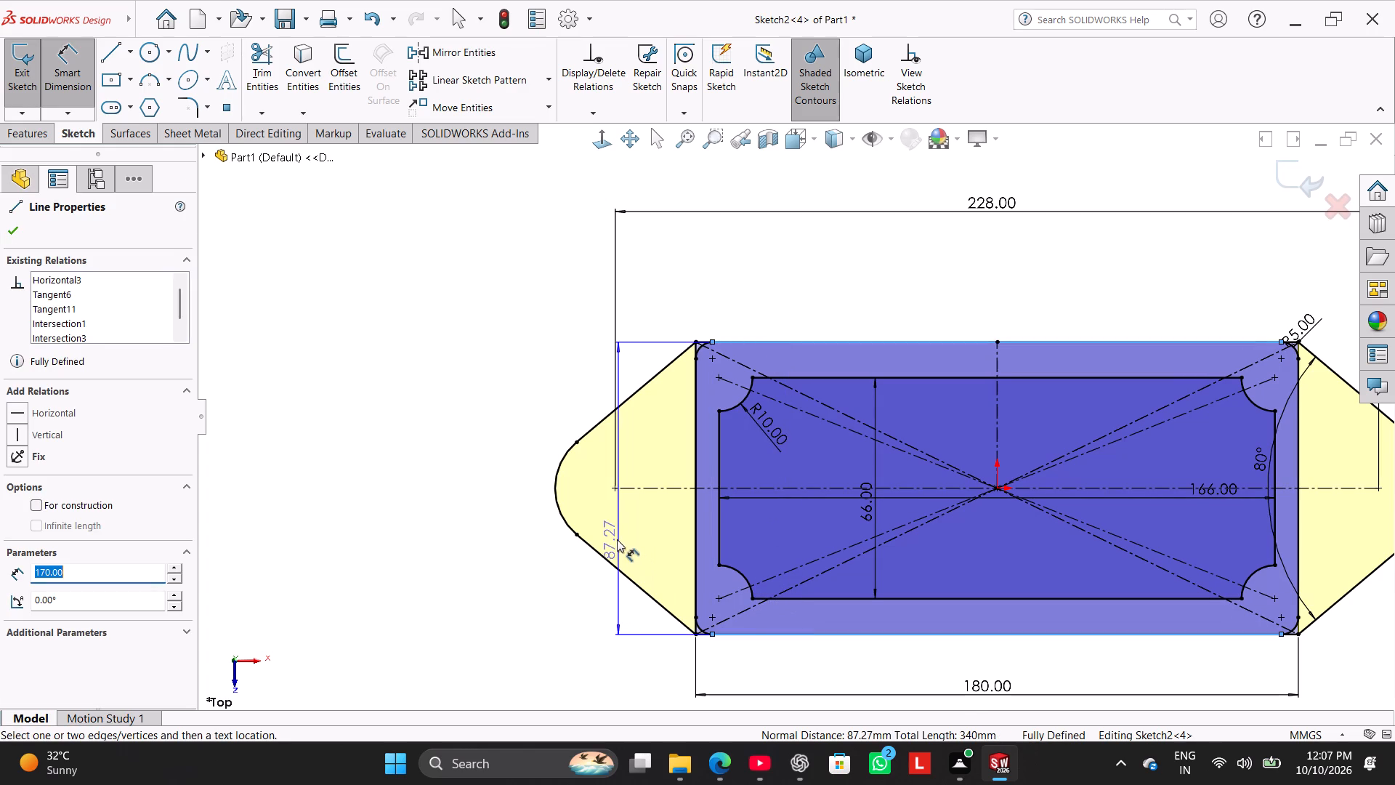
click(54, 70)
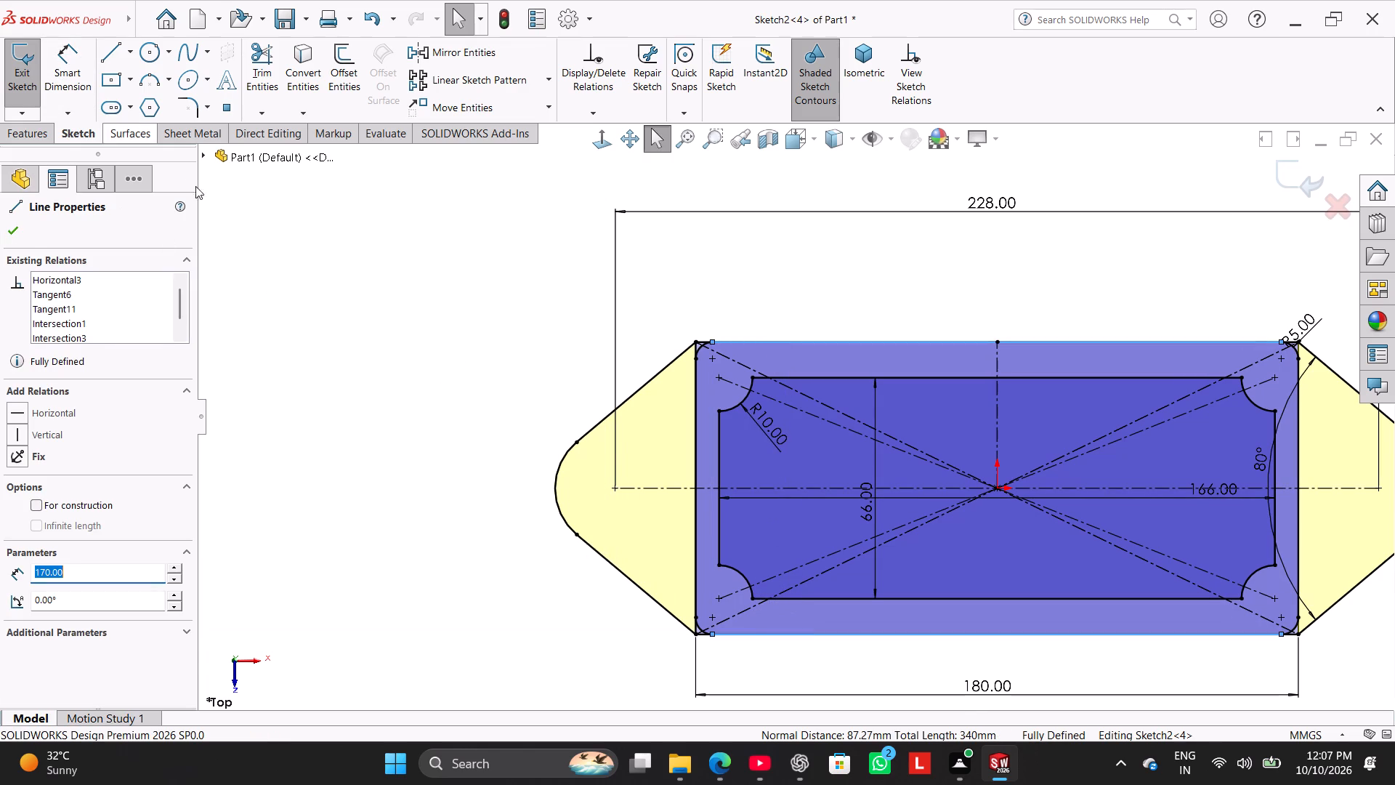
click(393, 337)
Exit the sketch to rebuild the part and show the solid in isometric view.
click(19, 84)
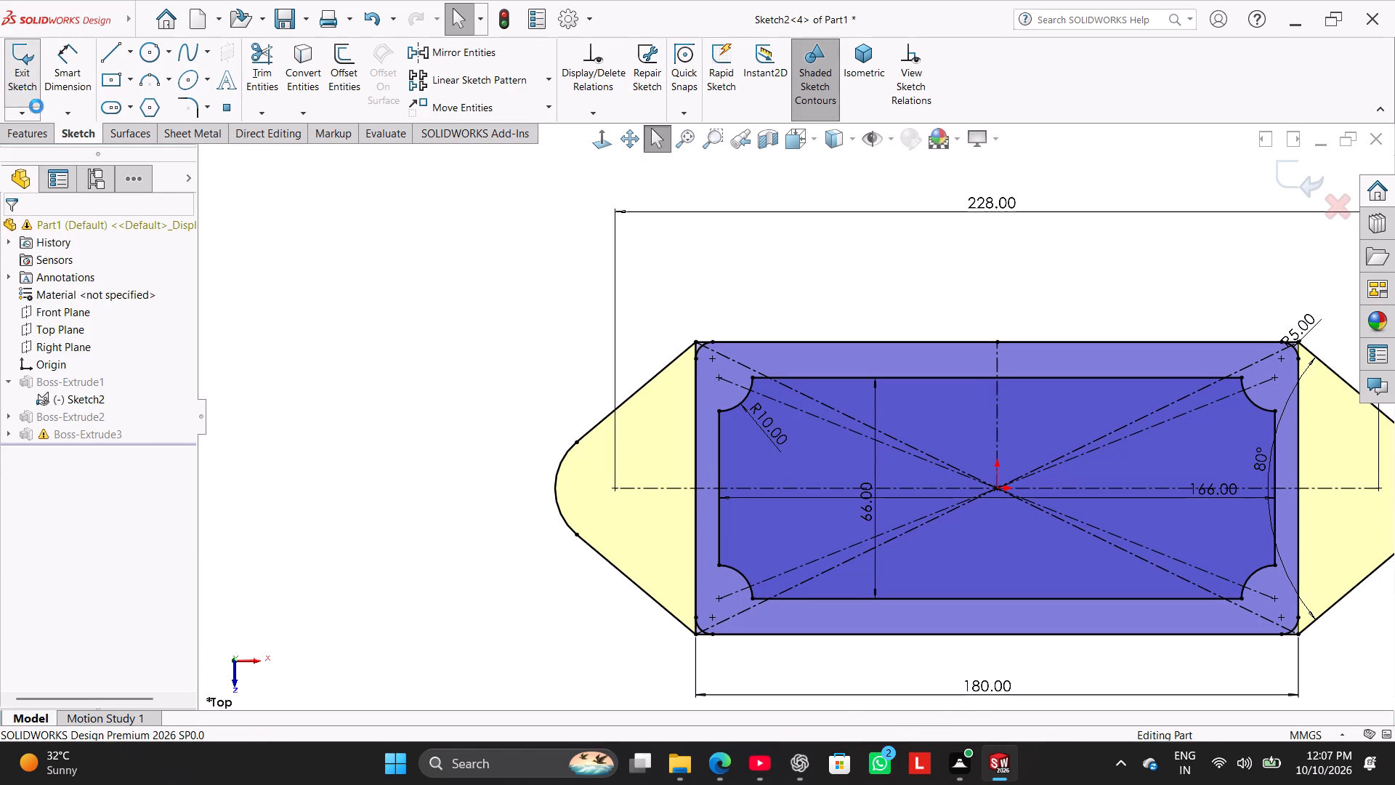
click(365, 318)
middle_drag(468, 446, 501, 367)
right_drag(407, 432, 655, 259)
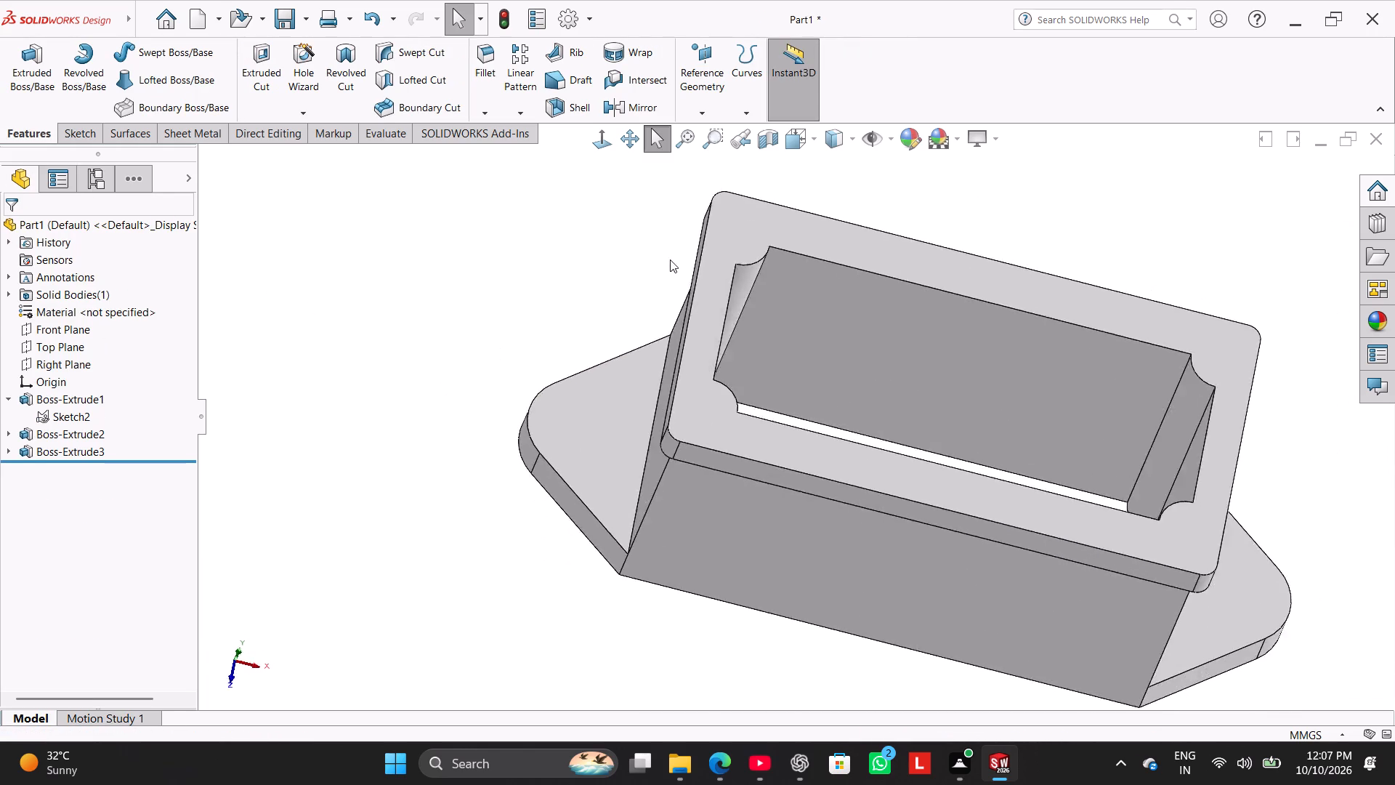
click(410, 368)
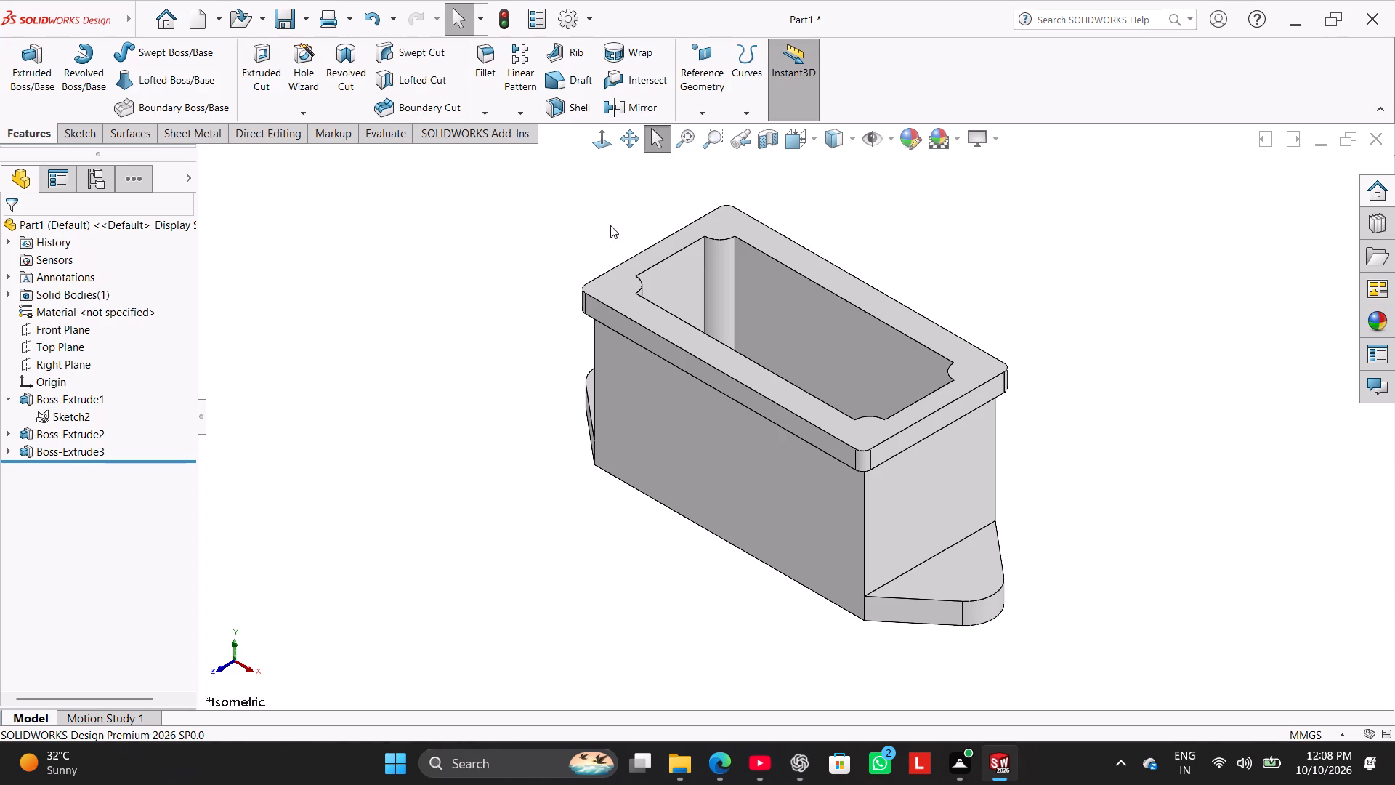
Examine the part's interior with section previews at the Front Plane and Right Plane, then cancel the section and return to isometric view.
click(756, 134)
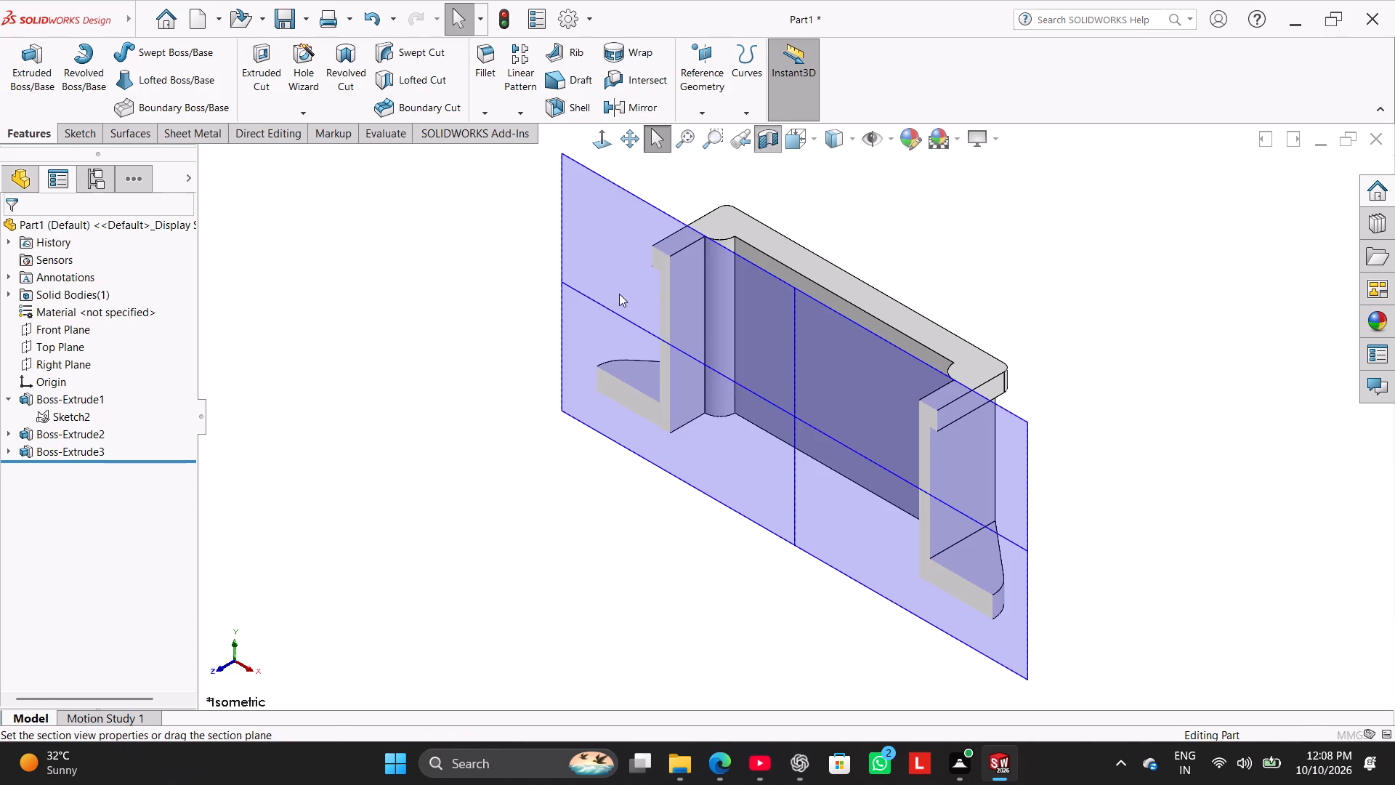
middle_drag(514, 337, 554, 377)
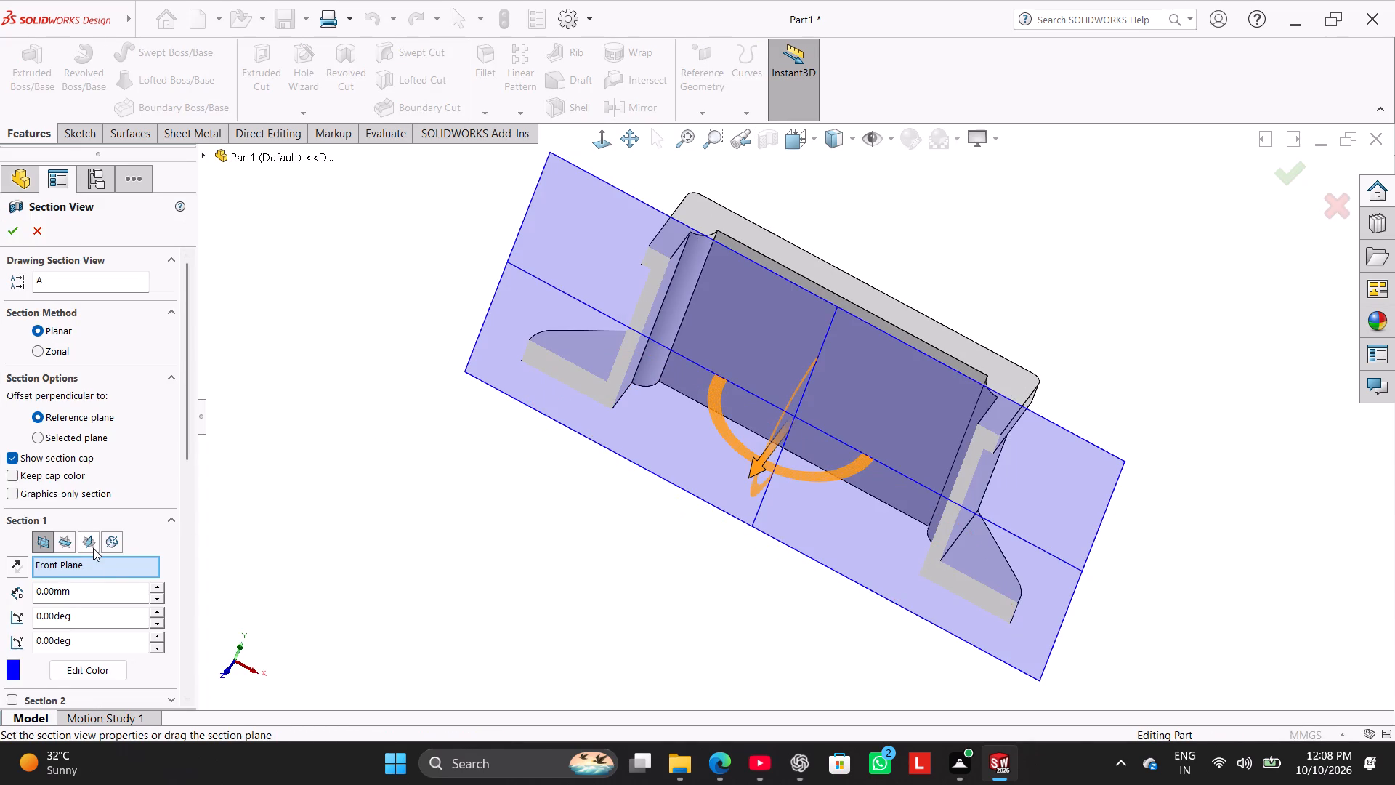
click(91, 542)
middle_drag(390, 494, 336, 443)
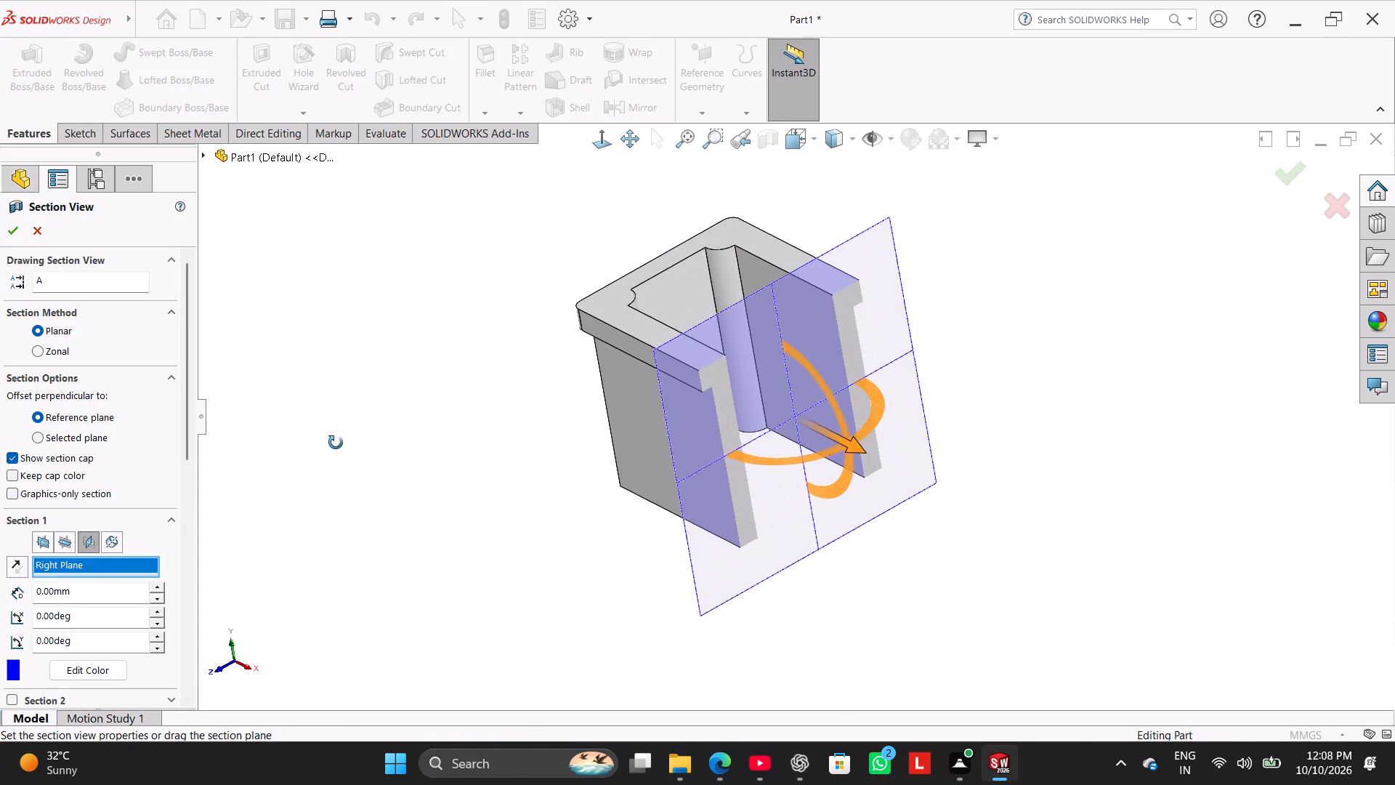
middle_drag(336, 443, 385, 349)
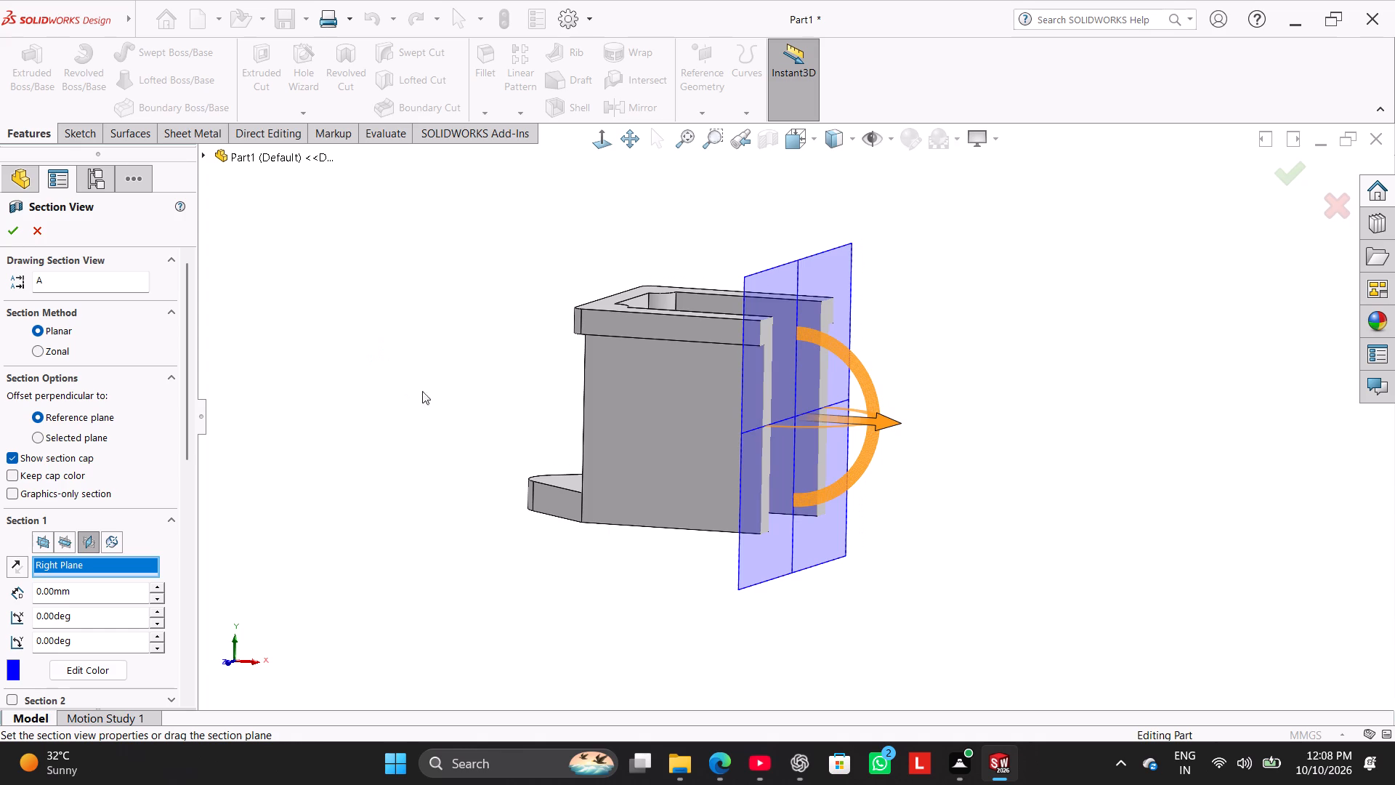
middle_drag(437, 371, 327, 357)
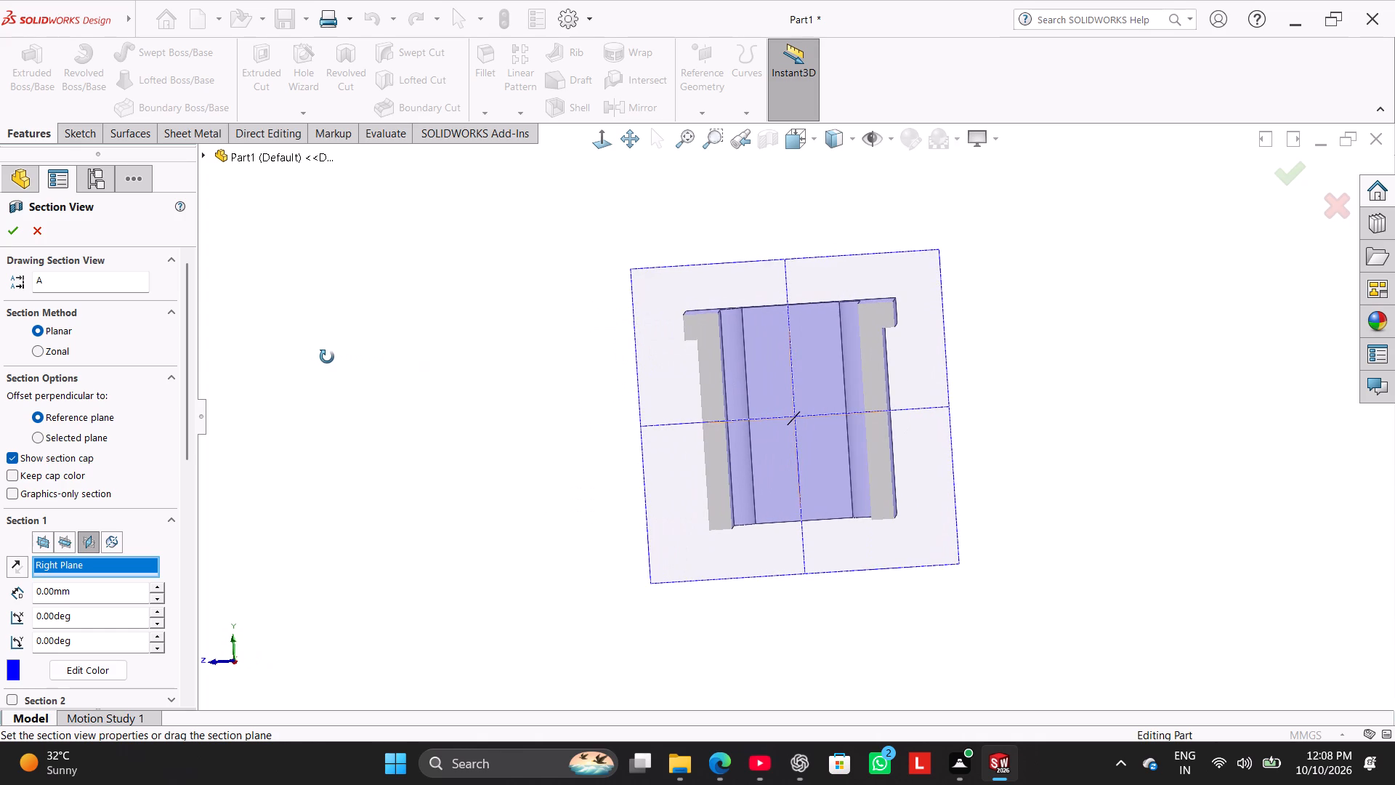
middle_drag(327, 357, 321, 360)
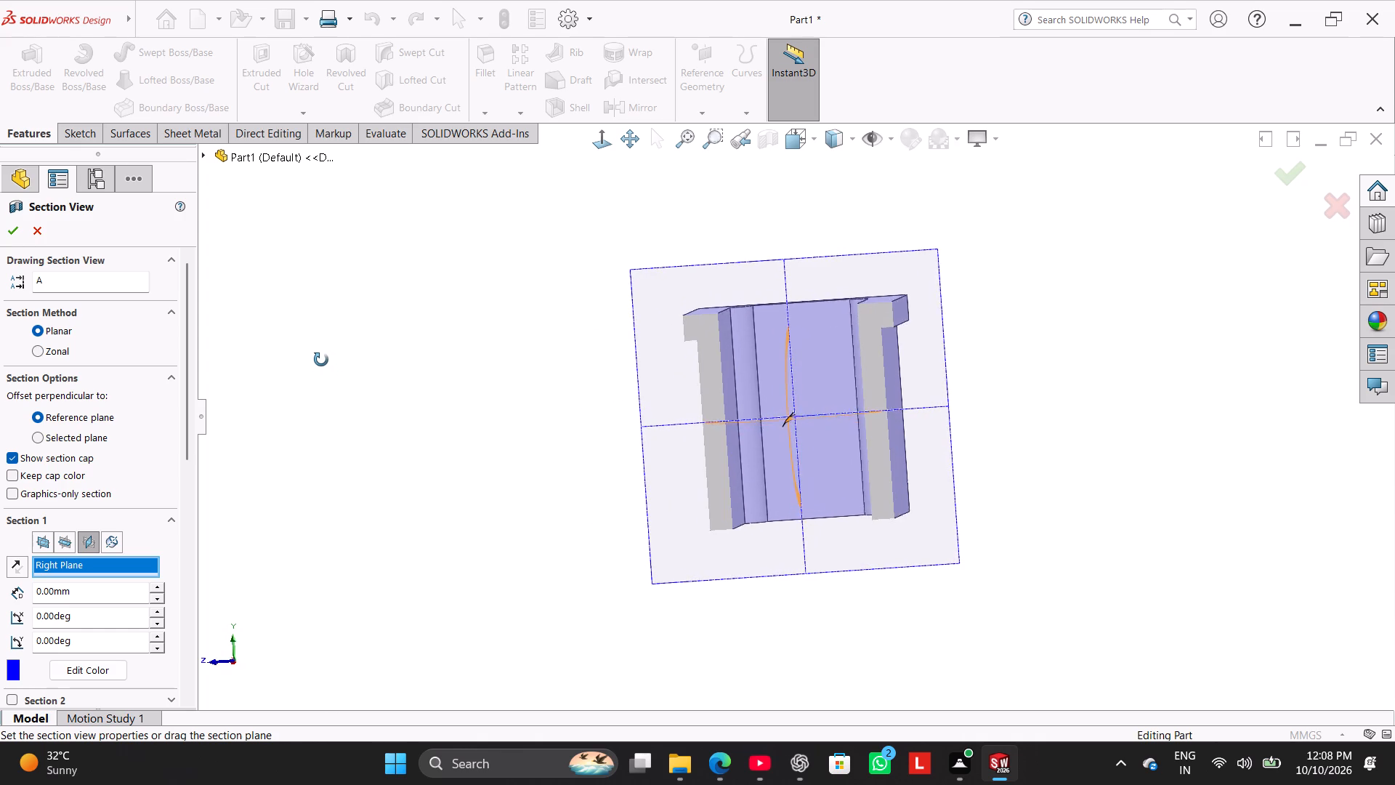
middle_drag(321, 360, 359, 358)
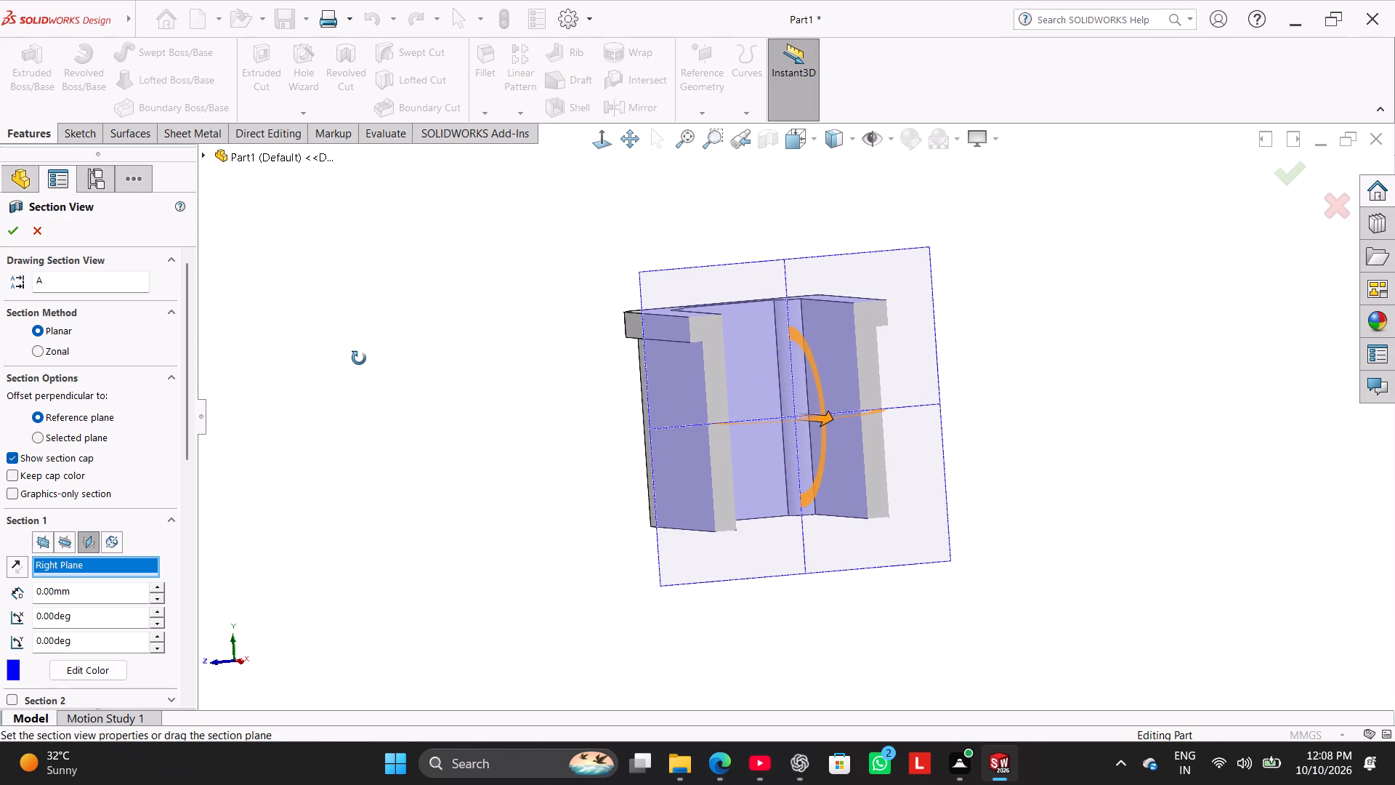
middle_drag(359, 358, 360, 371)
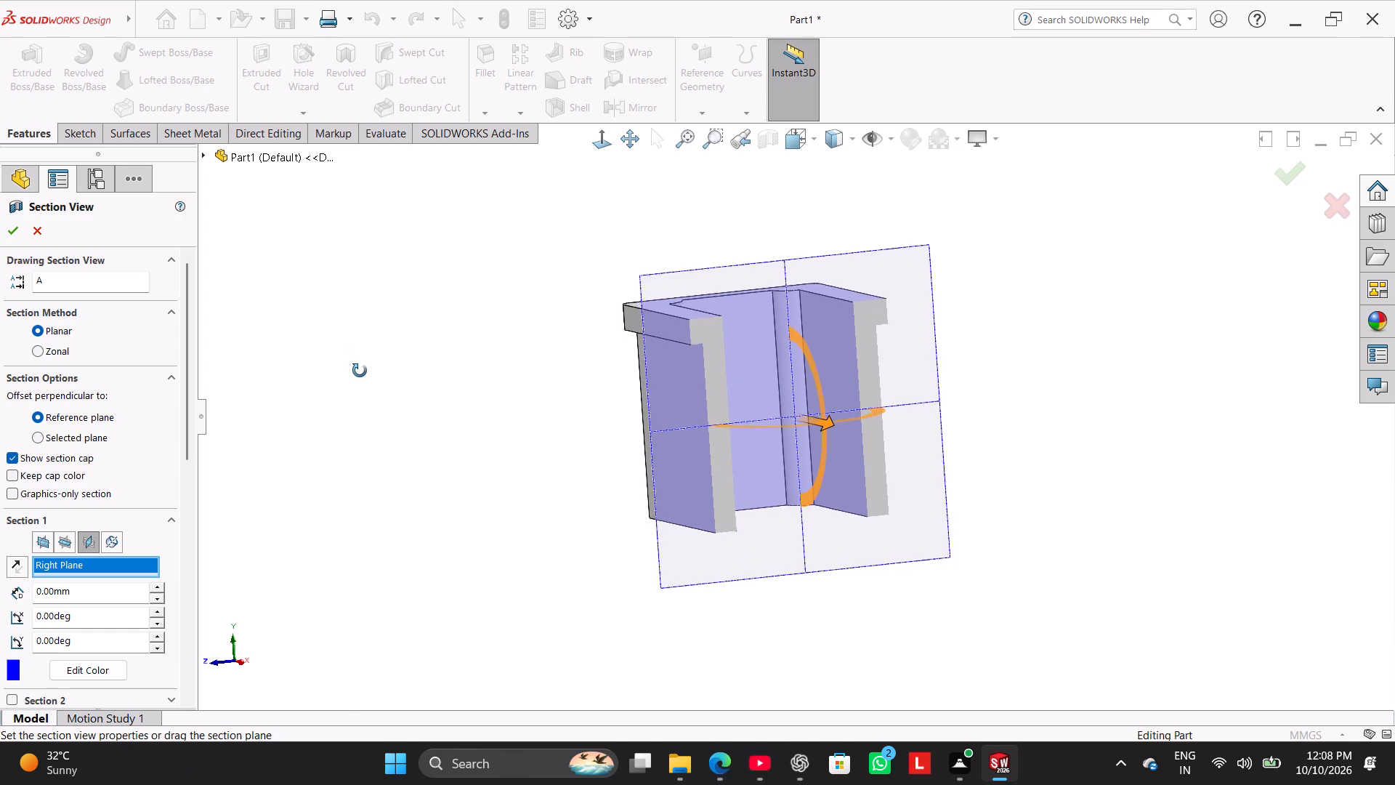
middle_drag(360, 371, 360, 373)
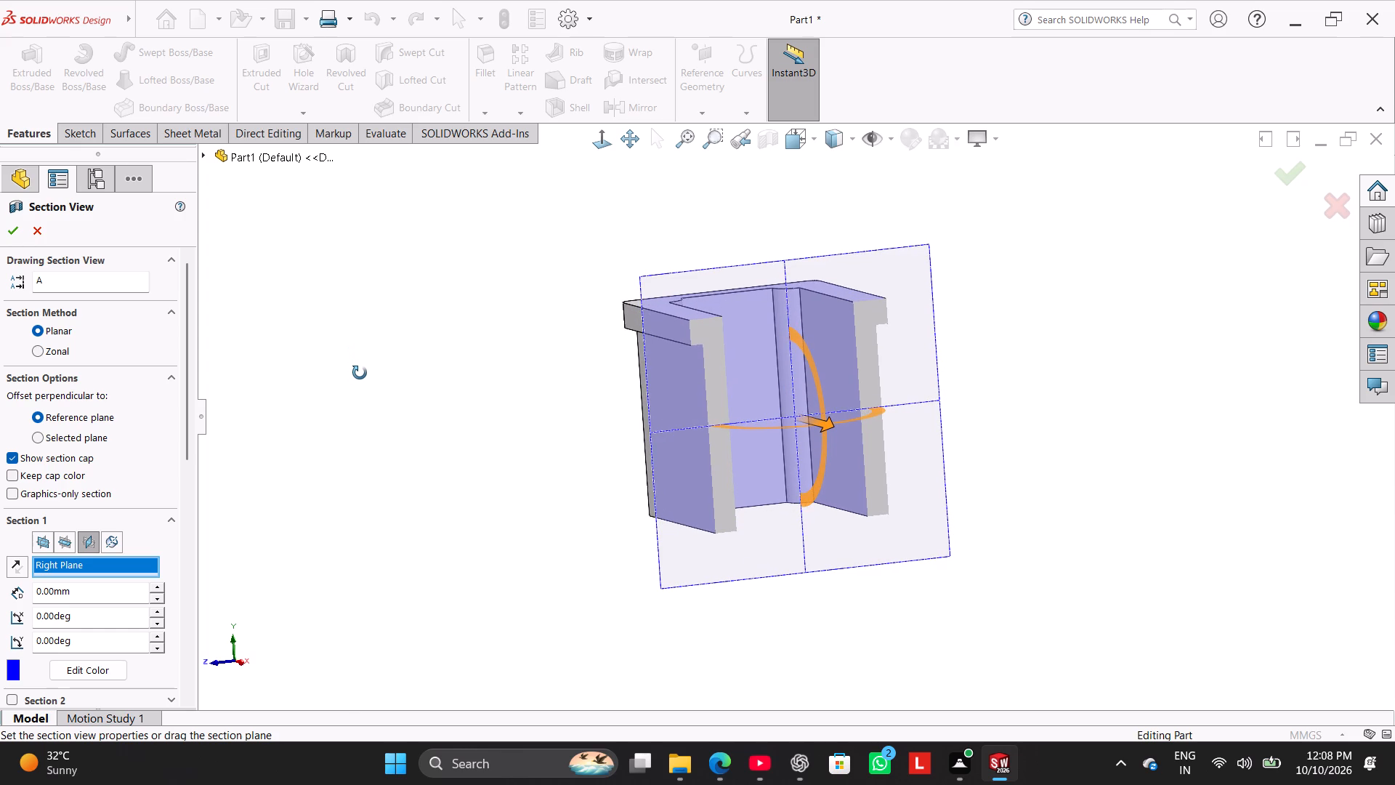
middle_drag(360, 373, 355, 380)
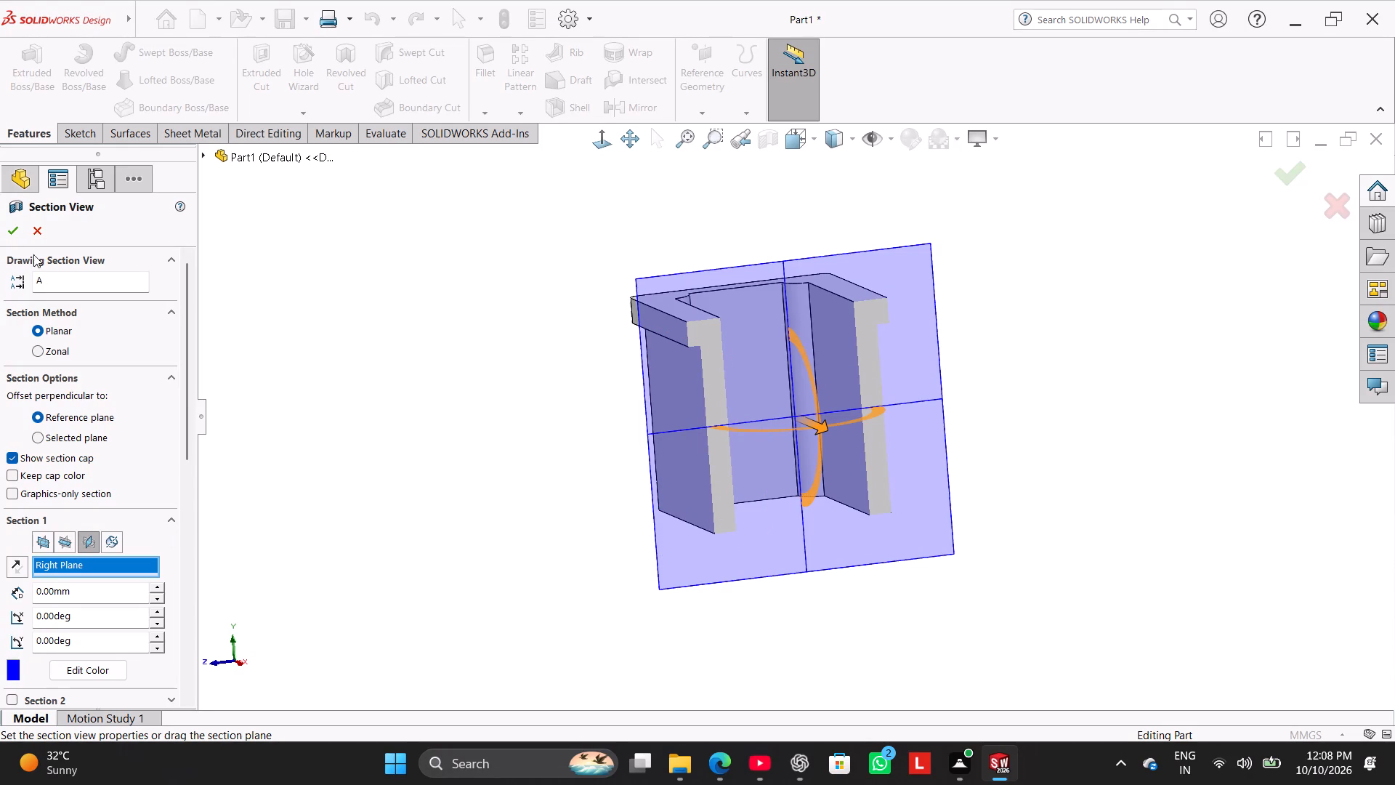
click(28, 227)
click(498, 379)
right_drag(489, 412, 1364, 28)
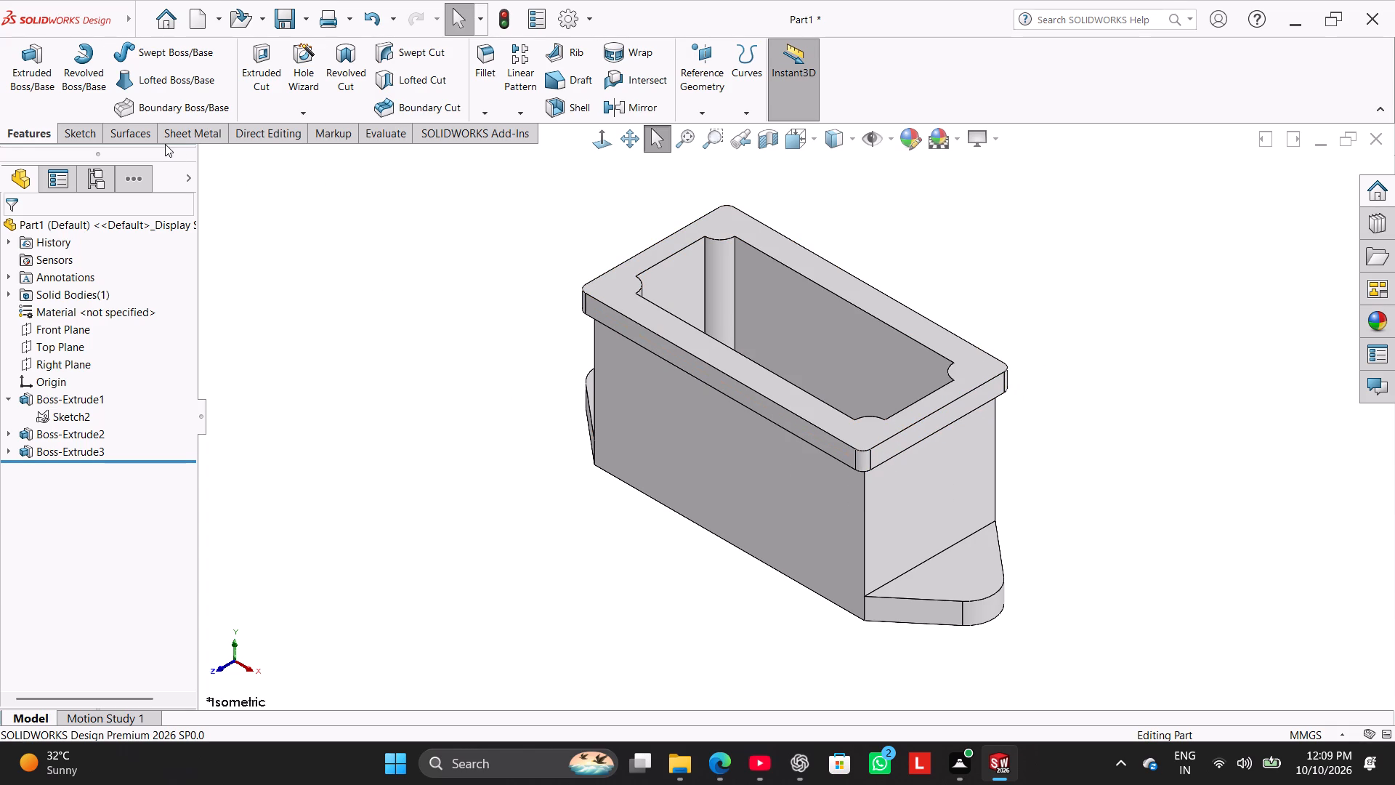
Measure the rim's short end face and the distance between that face's two vertical edges, then clear the selections.
click(373, 133)
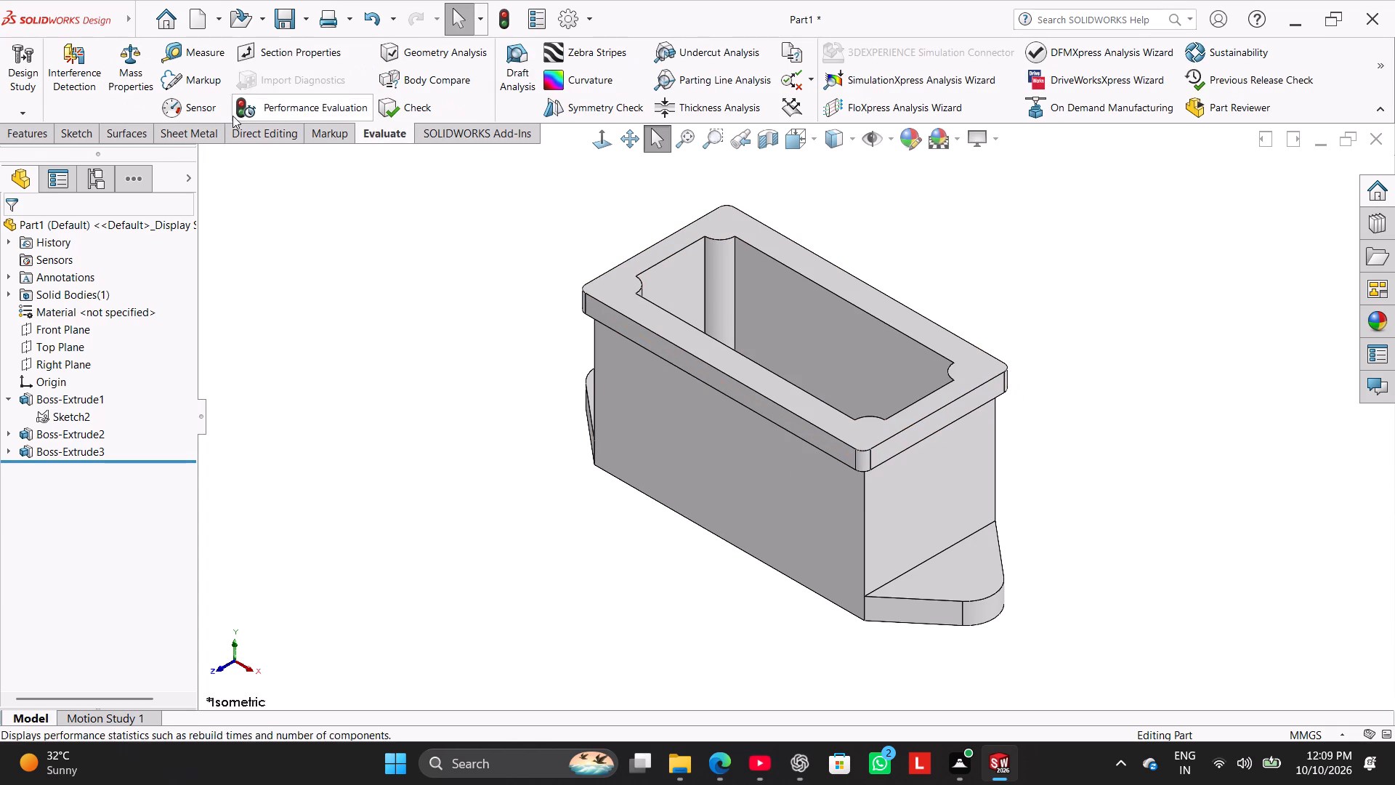
click(189, 43)
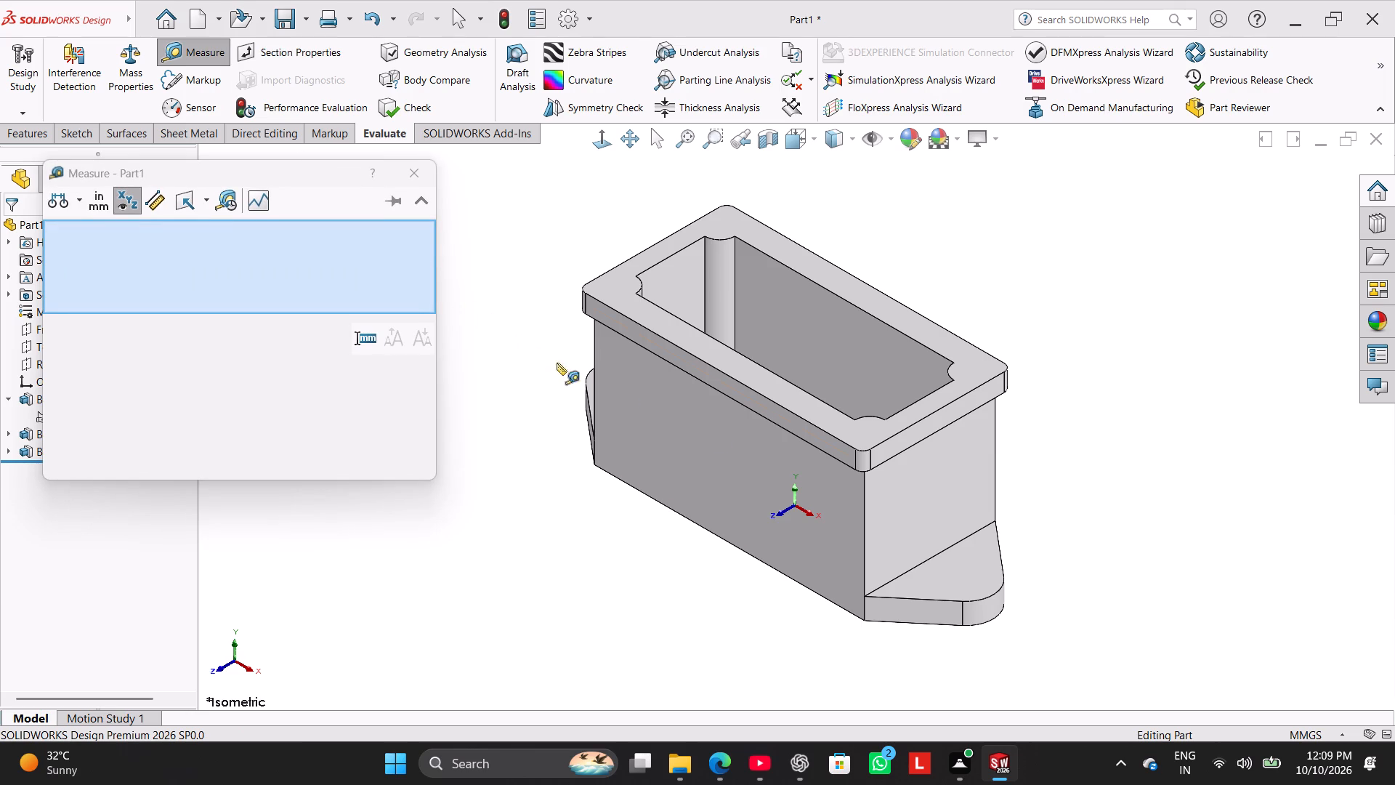
click(904, 436)
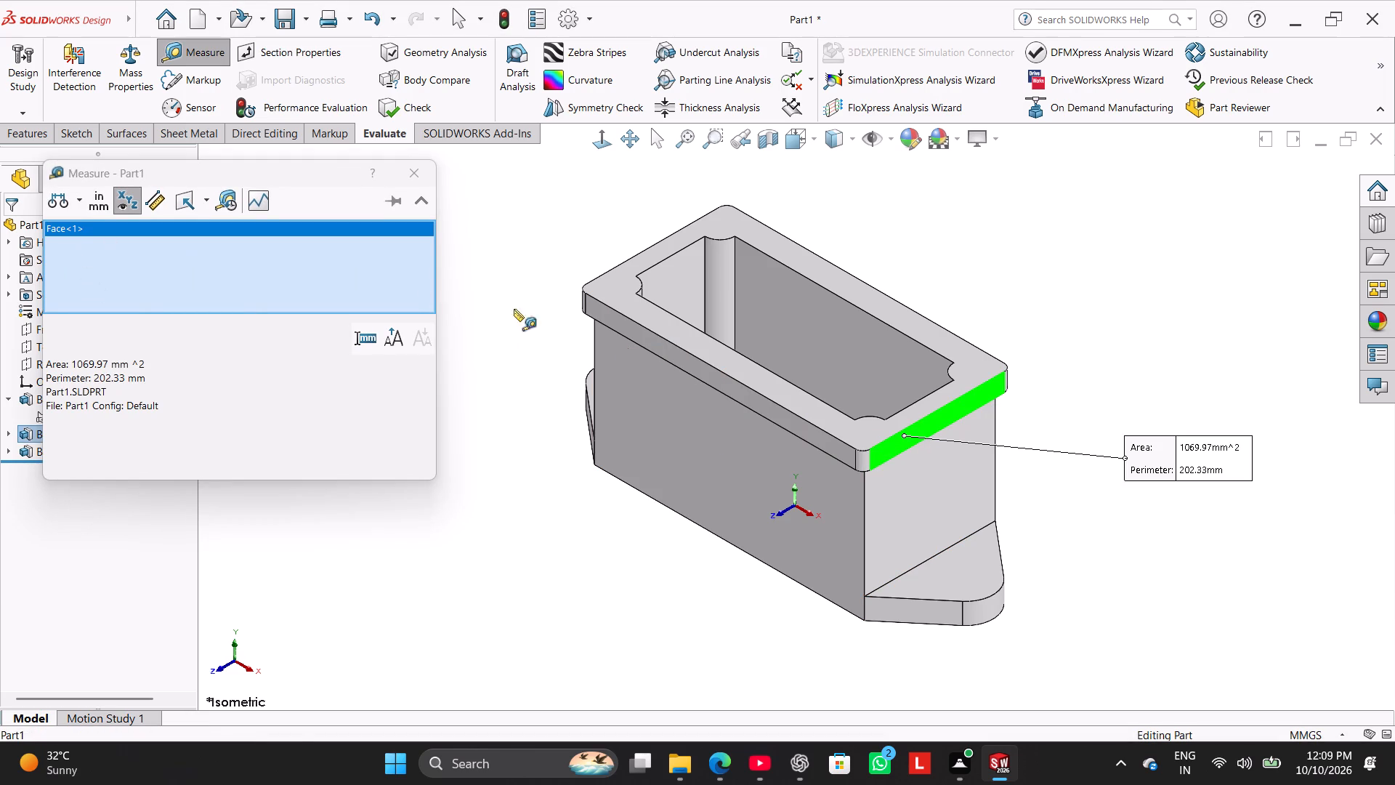
right_click(208, 228)
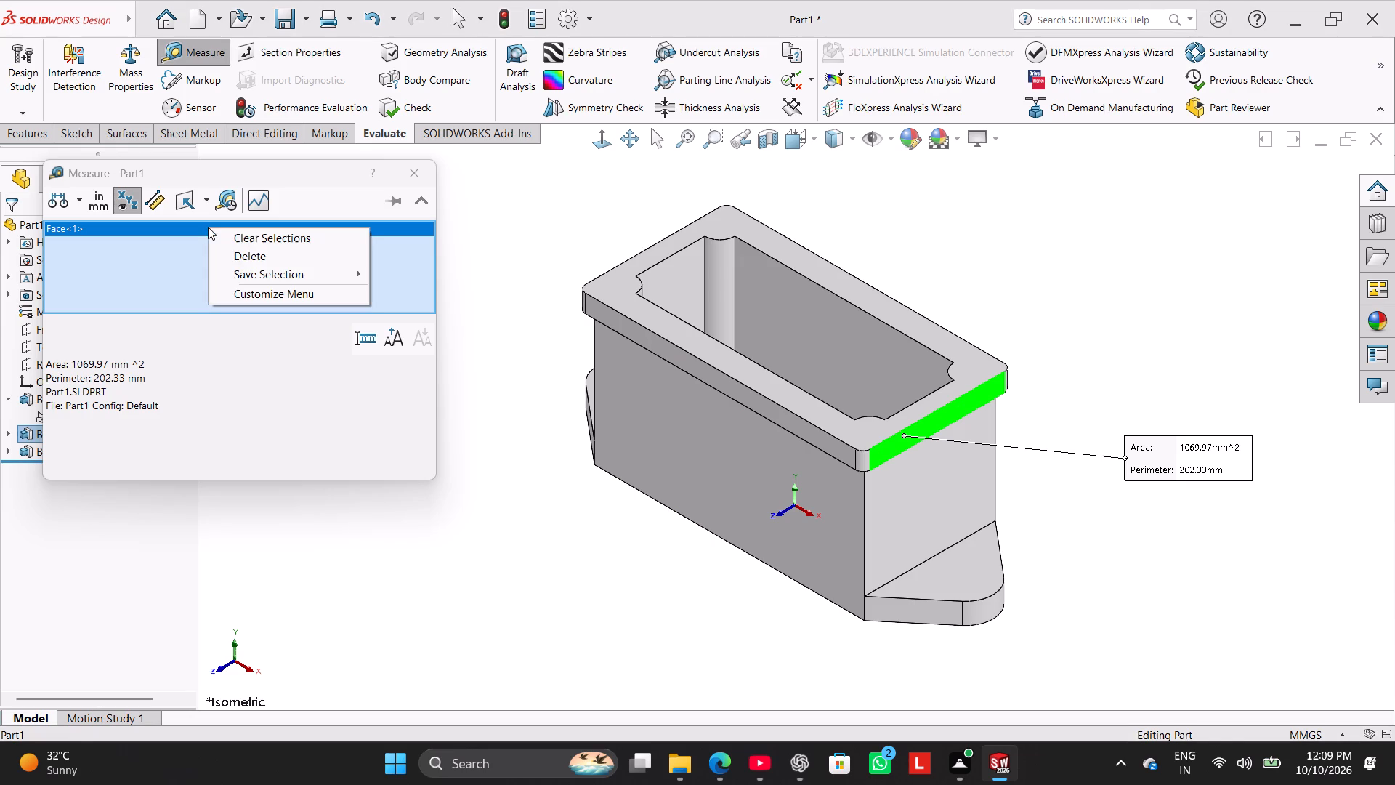
click(251, 251)
scroll(905, 443, down, 4)
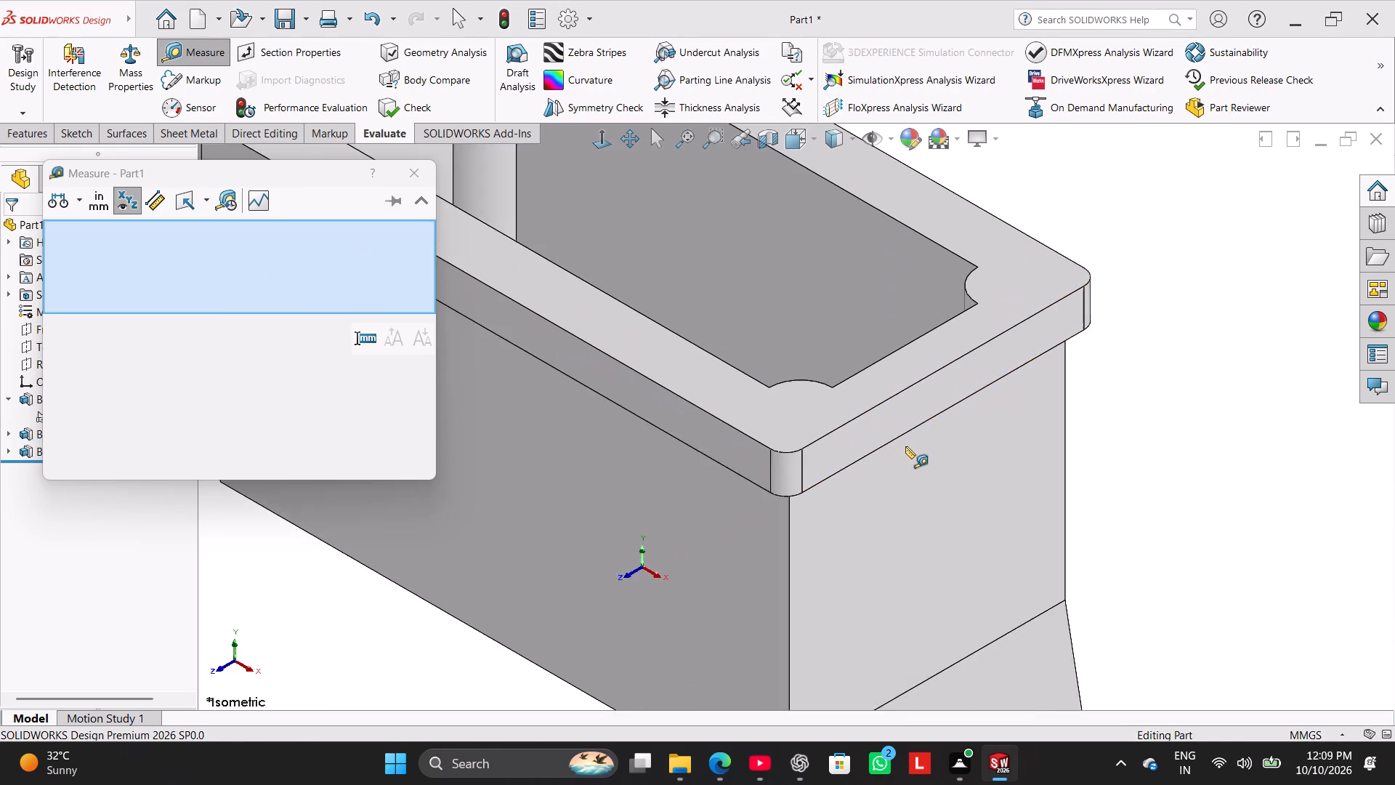
scroll(905, 446, down, 2)
click(743, 452)
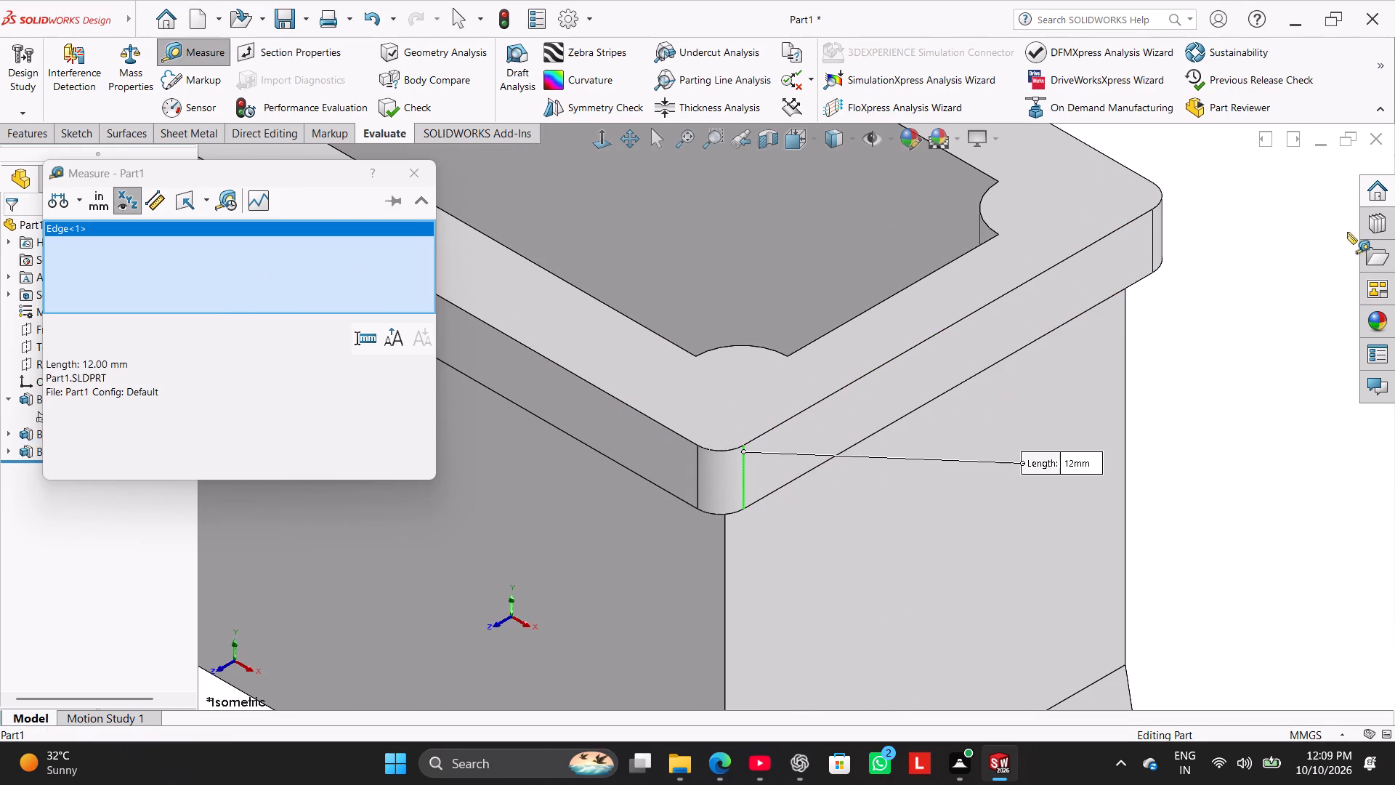
click(1152, 257)
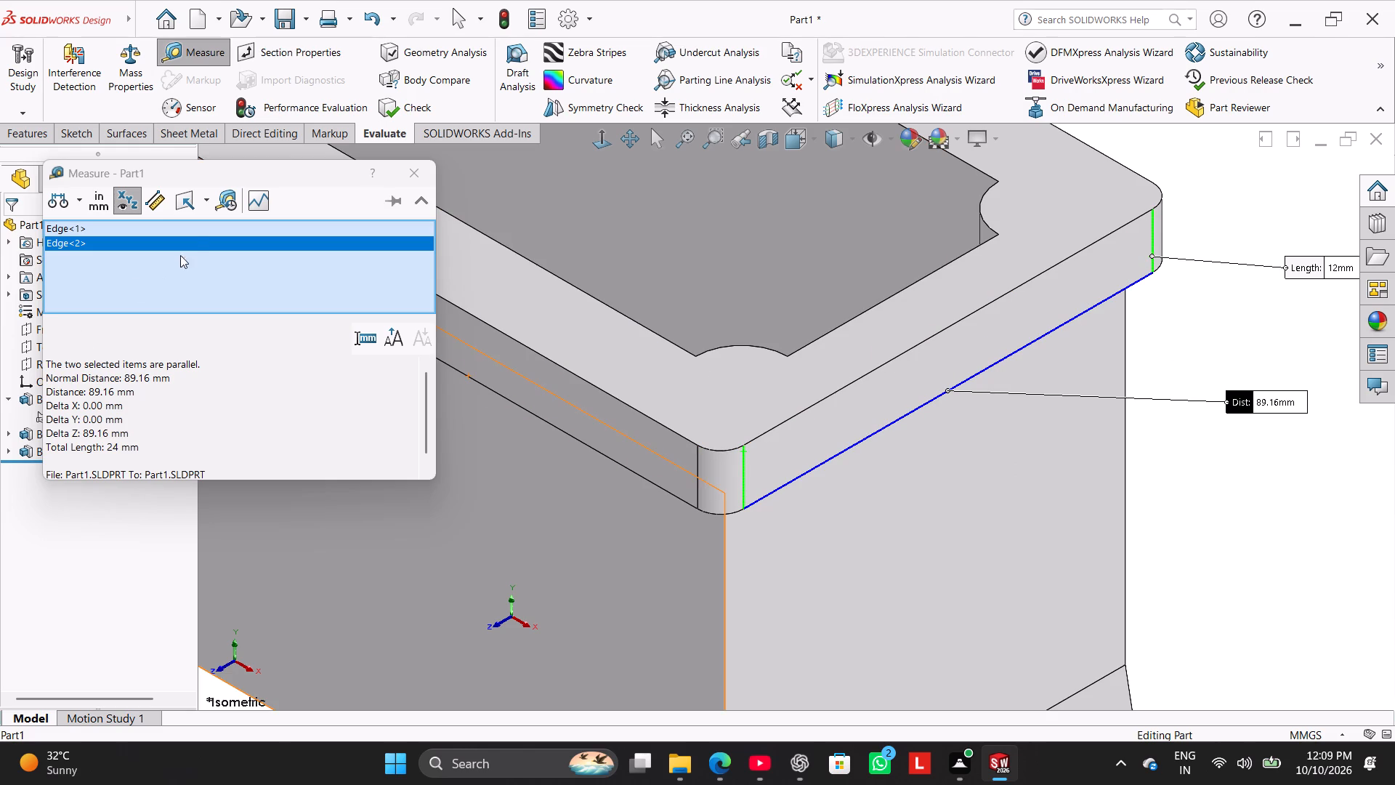
right_click(196, 245)
click(250, 256)
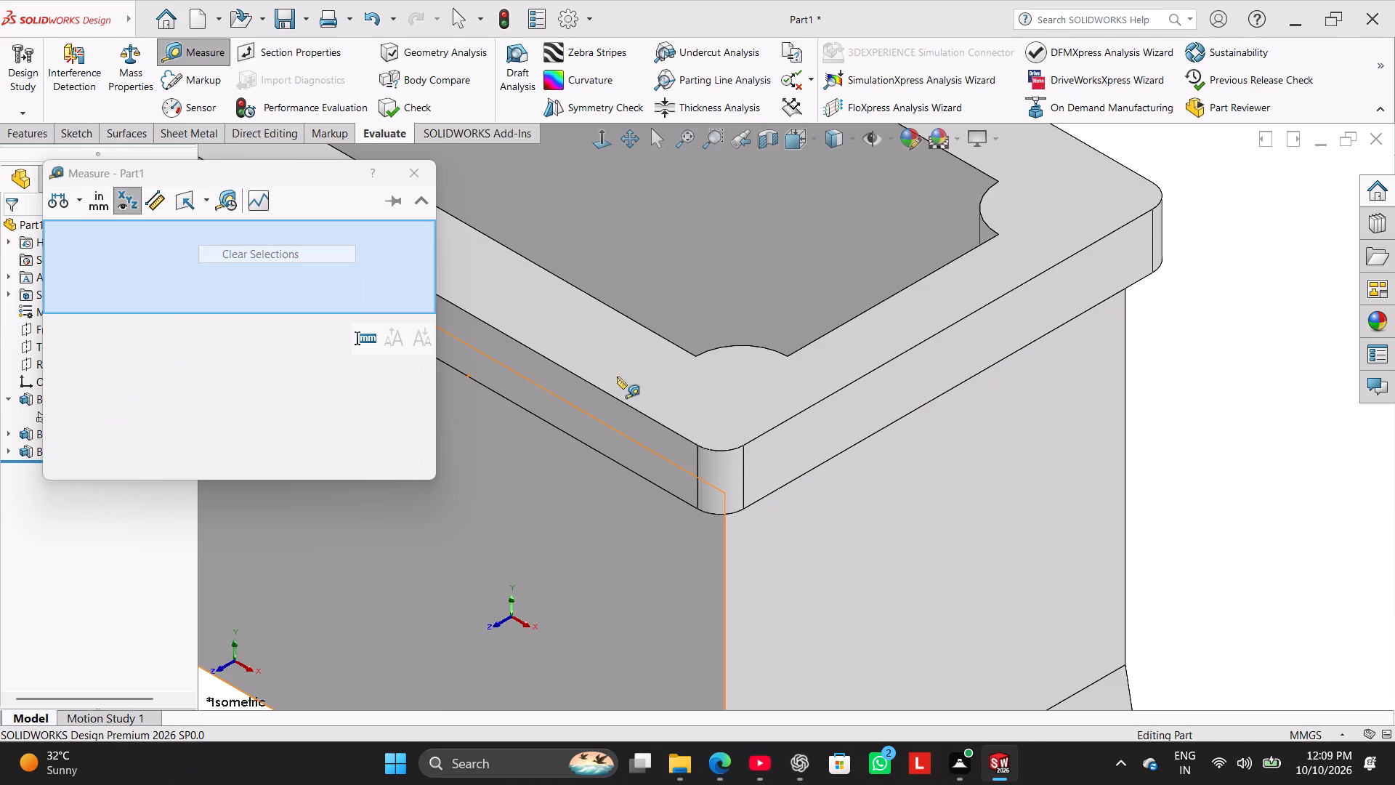
Measure the distance between the rim's two long outer side faces, then close the measurement and return to isometric view.
scroll(807, 406, up, 5)
click(735, 427)
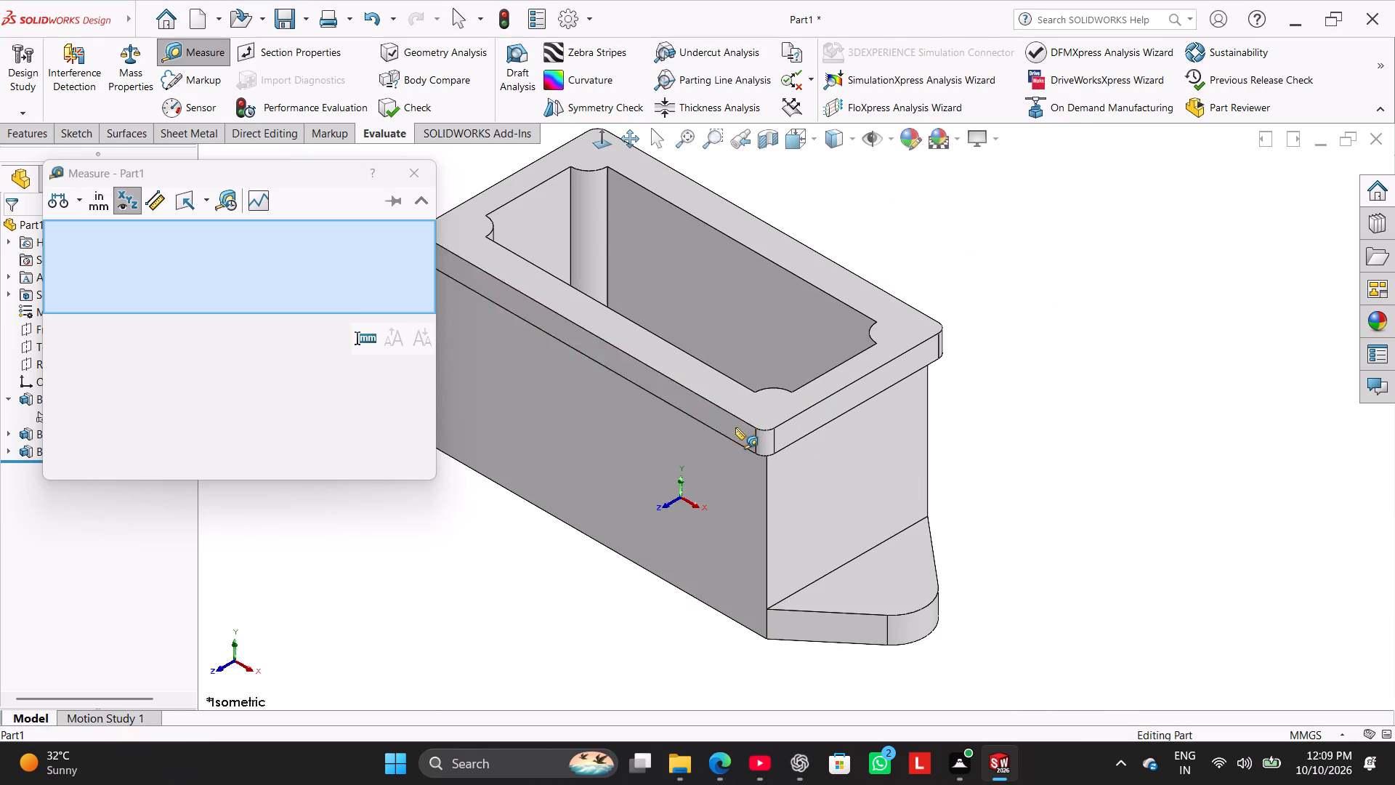
middle_drag(1079, 273, 991, 403)
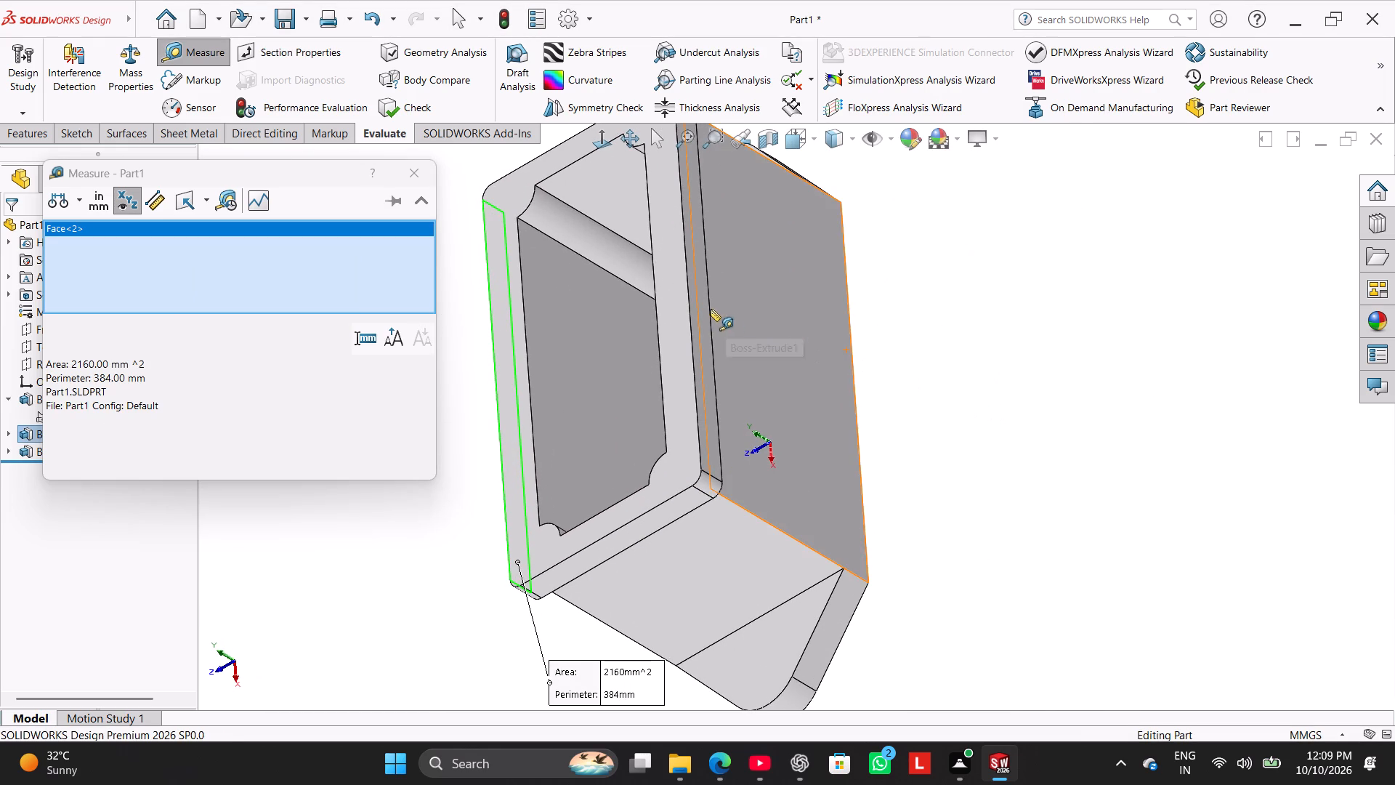
click(700, 301)
middle_drag(469, 522, 506, 514)
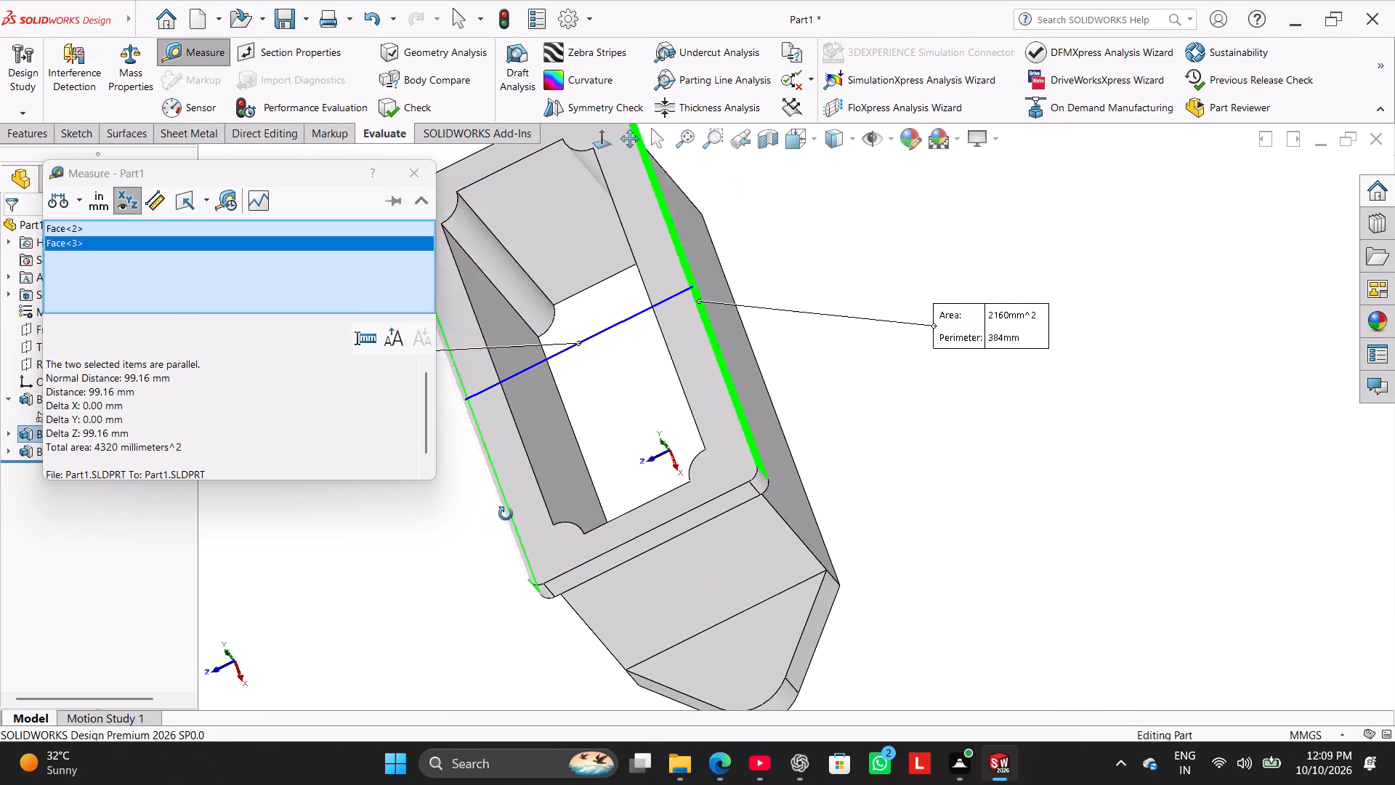
middle_drag(506, 514, 543, 468)
scroll(524, 526, up, 3)
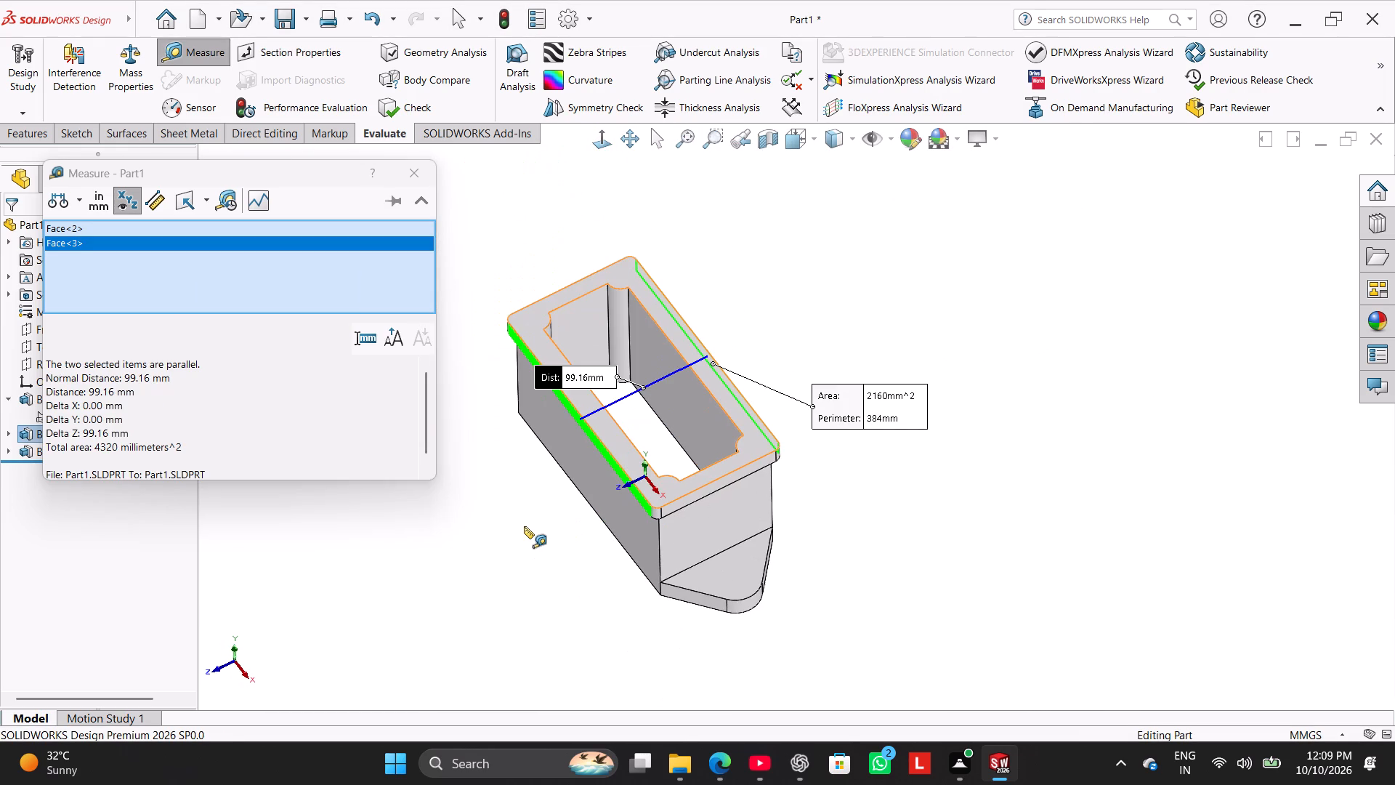
middle_drag(528, 526, 567, 510)
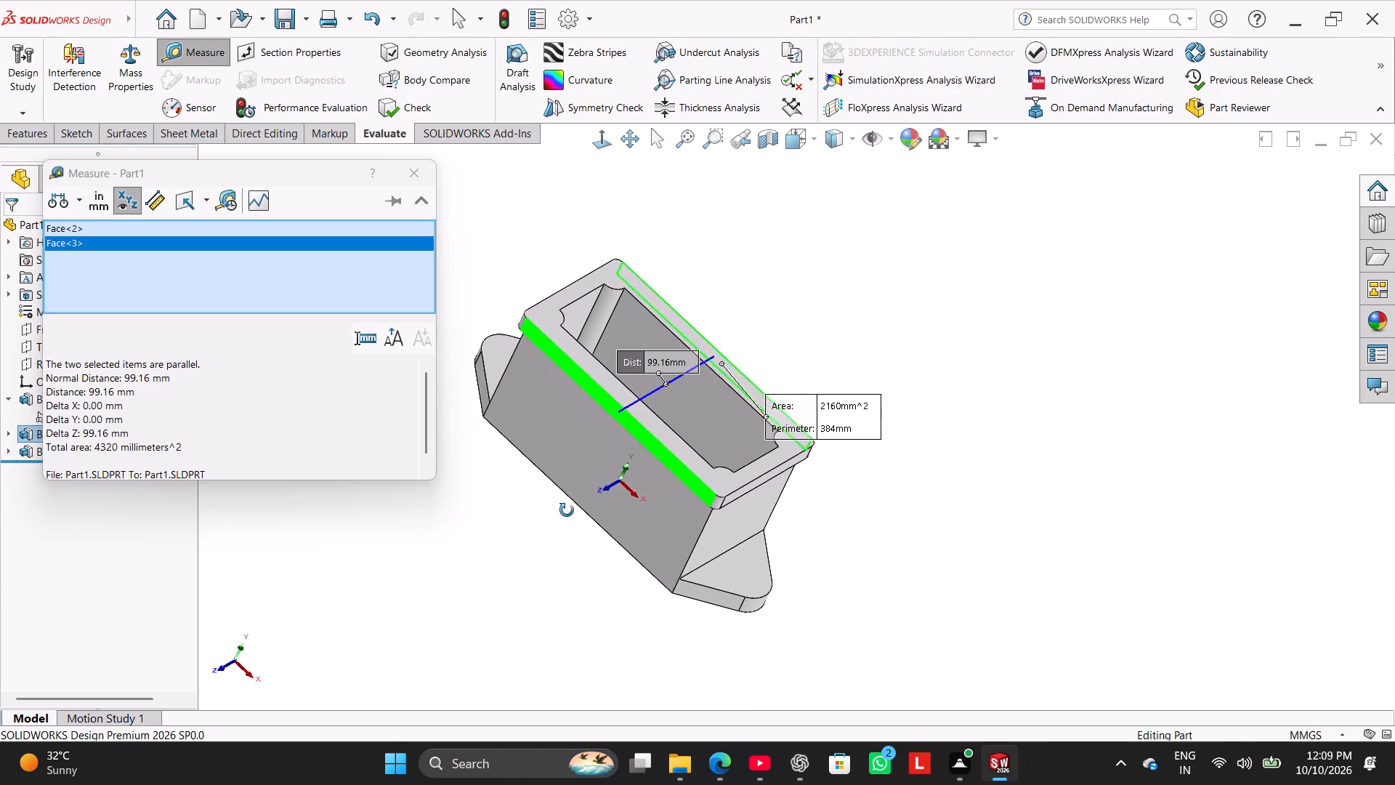
middle_drag(567, 510, 461, 507)
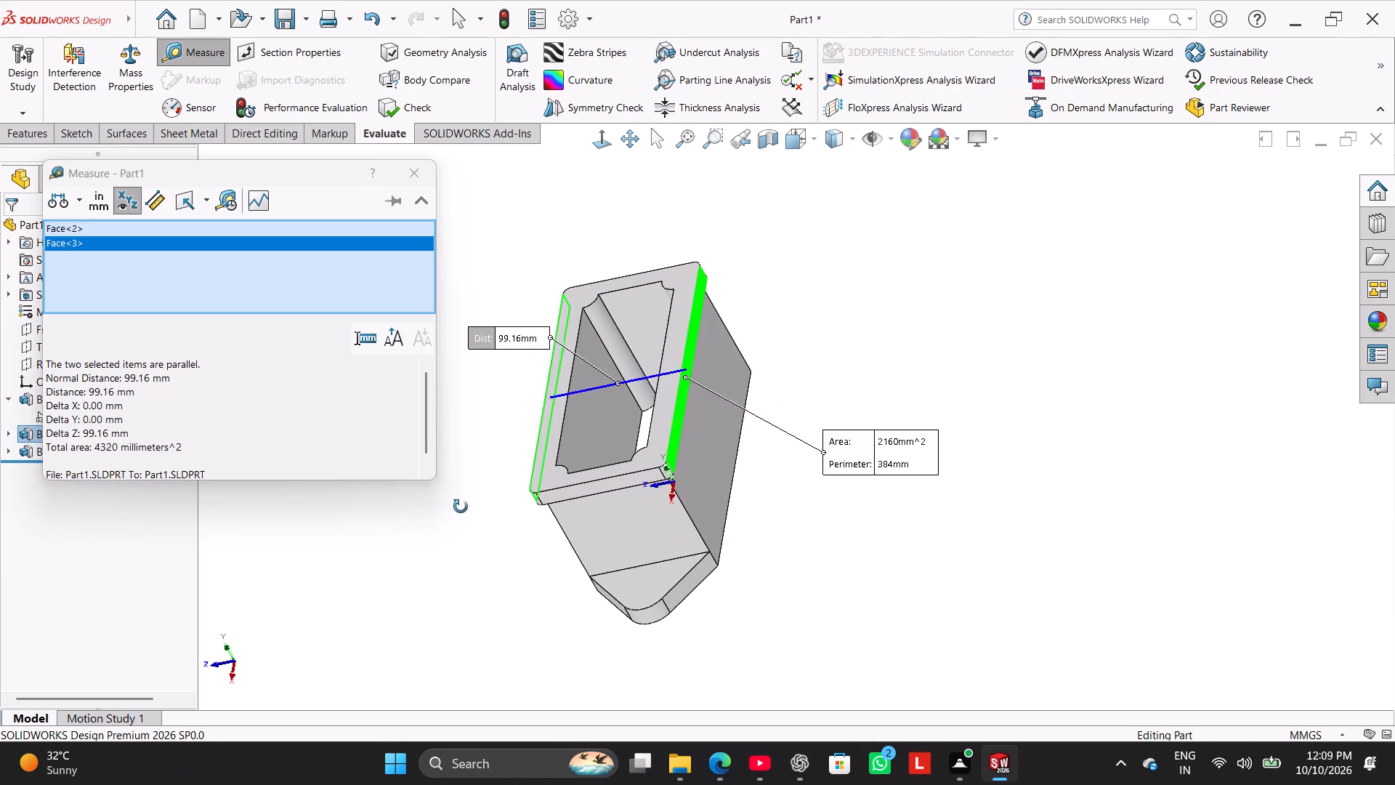
middle_drag(461, 507, 546, 586)
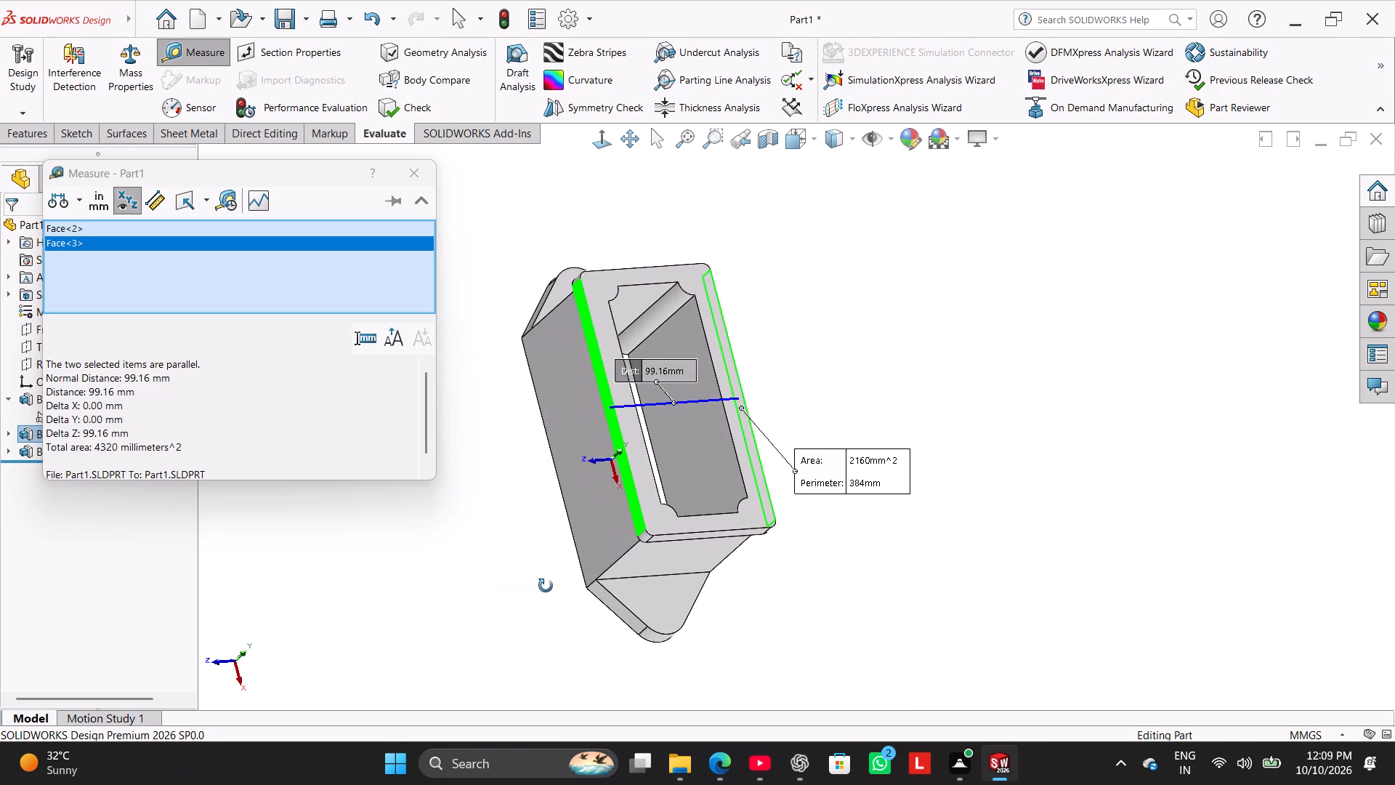
middle_drag(546, 586, 554, 549)
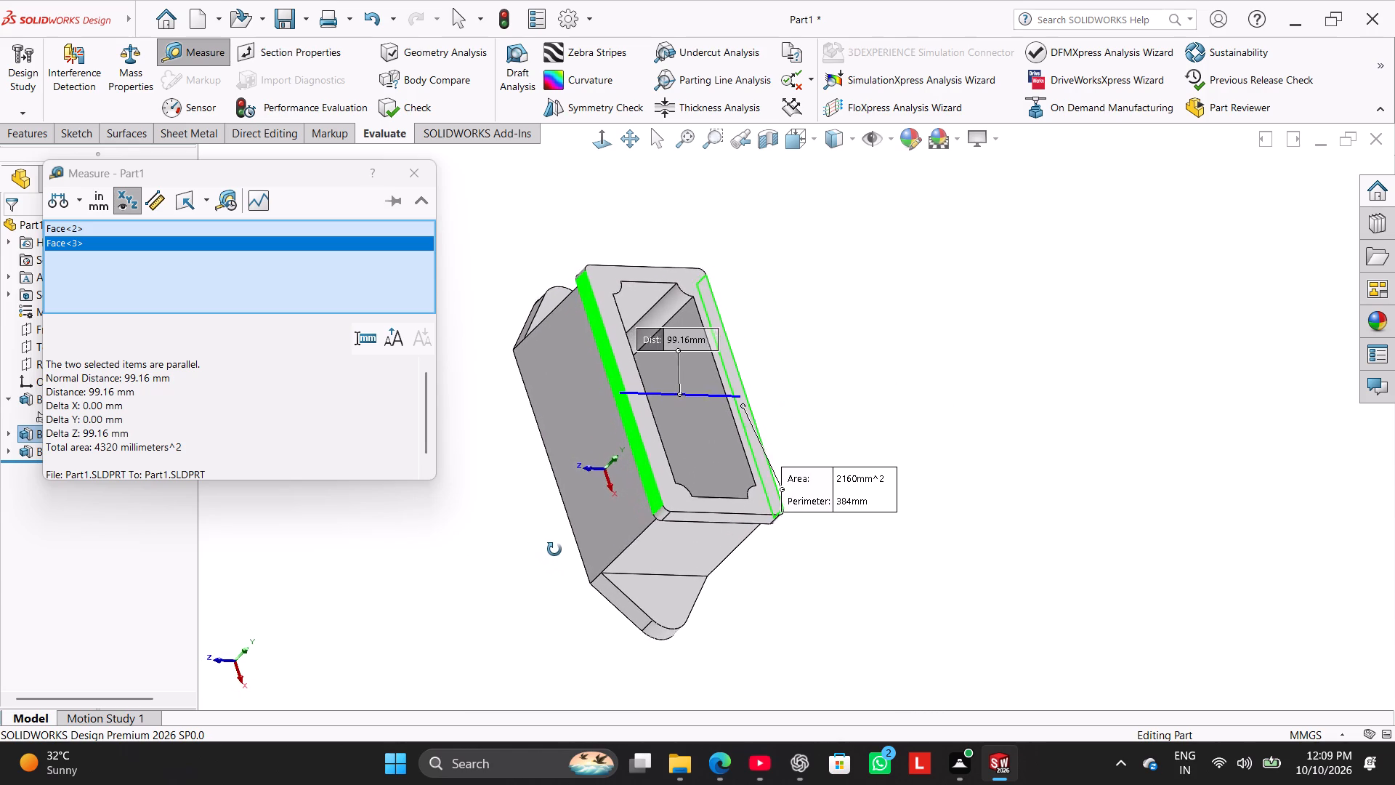
middle_drag(554, 549, 524, 496)
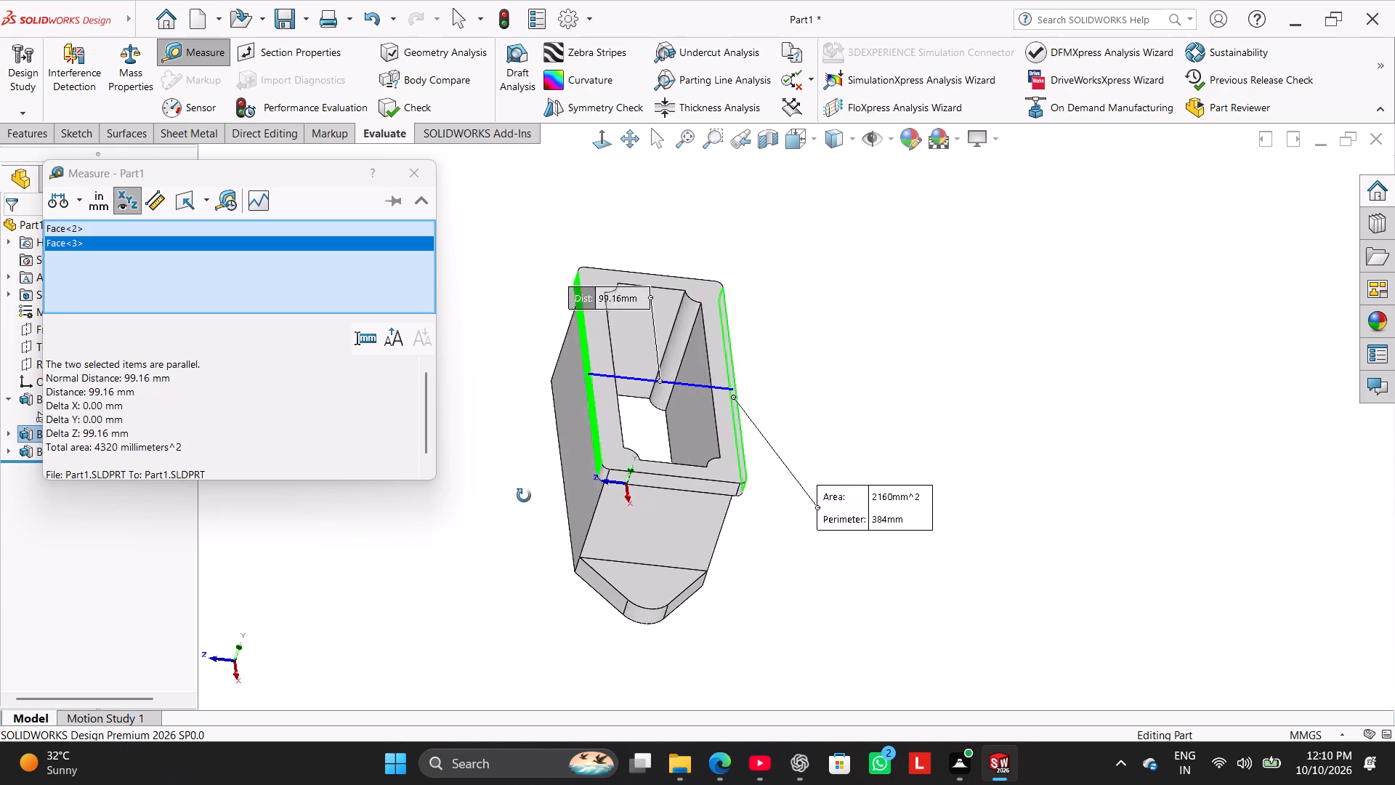
middle_drag(524, 496, 582, 540)
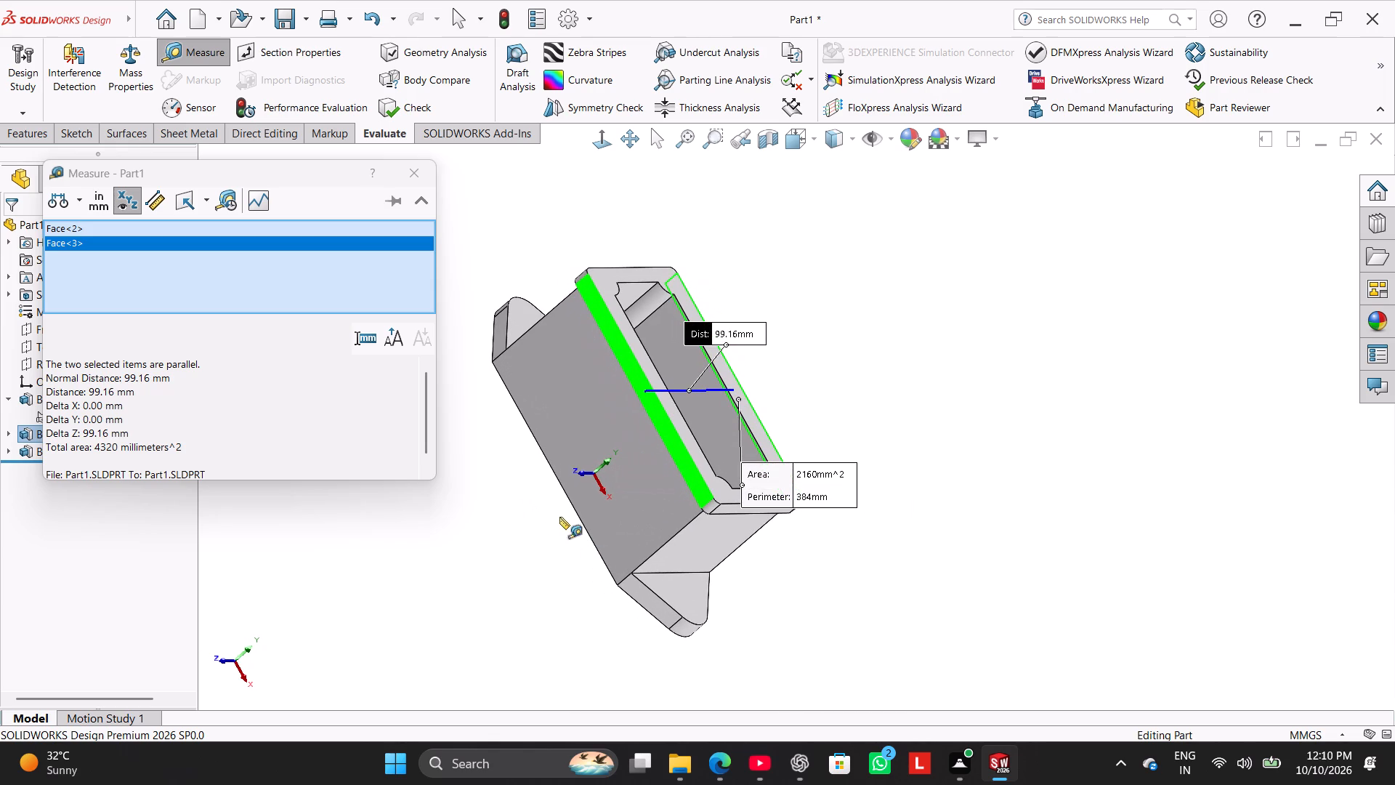
click(420, 166)
right_drag(422, 347, 506, 294)
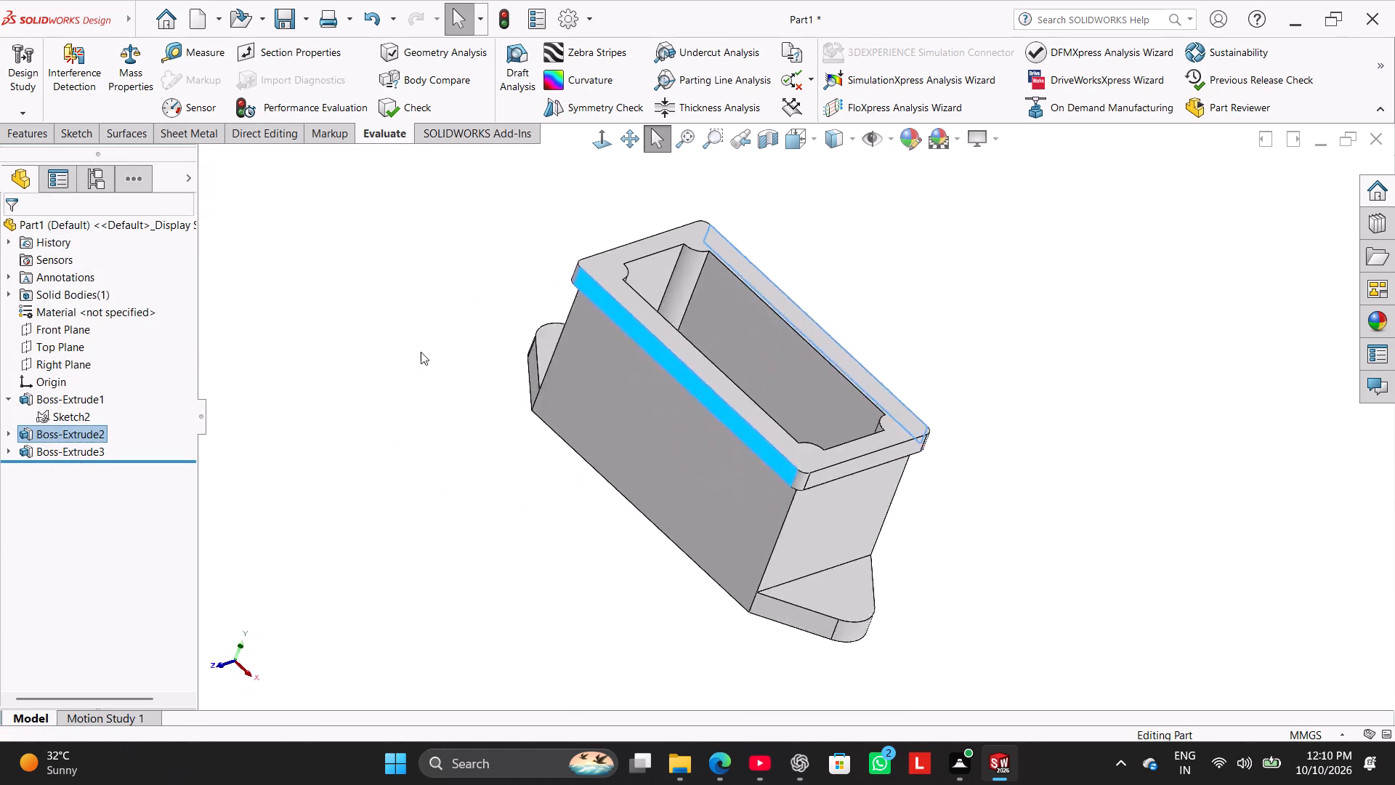
click(346, 357)
In the rim's sketch, set the outer rectangle's height to 96 mm, then rebuild the part and return to isometric view.
click(14, 399)
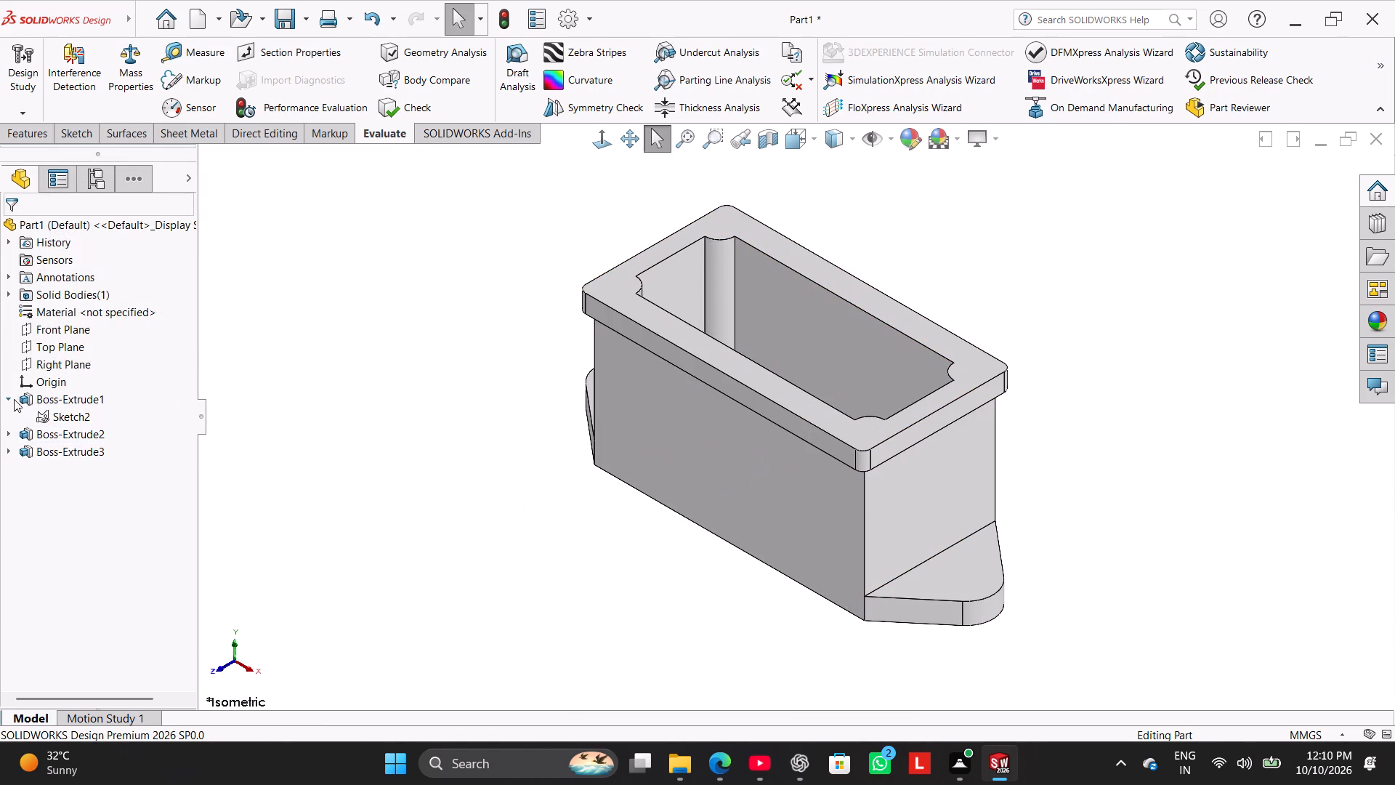
right_click(57, 419)
click(99, 377)
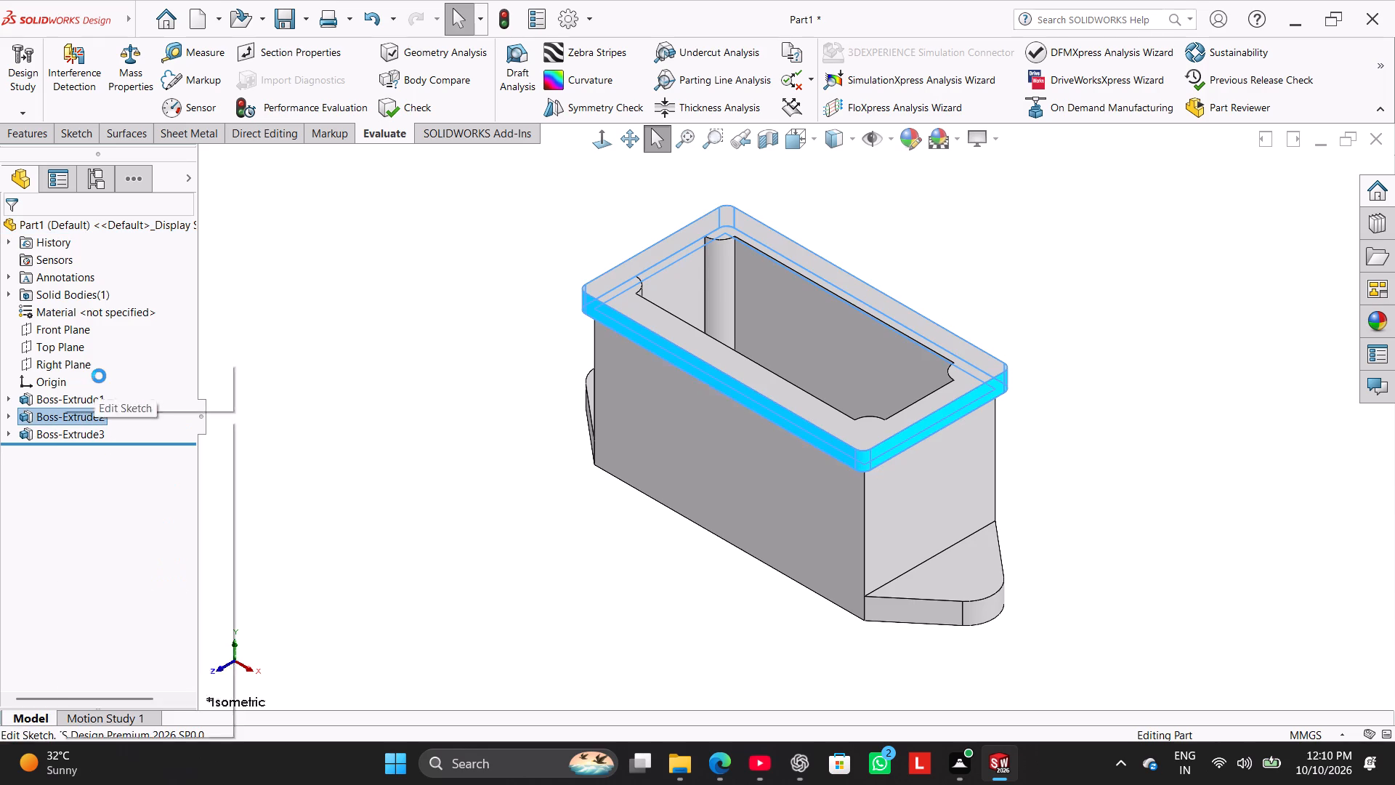
click(322, 390)
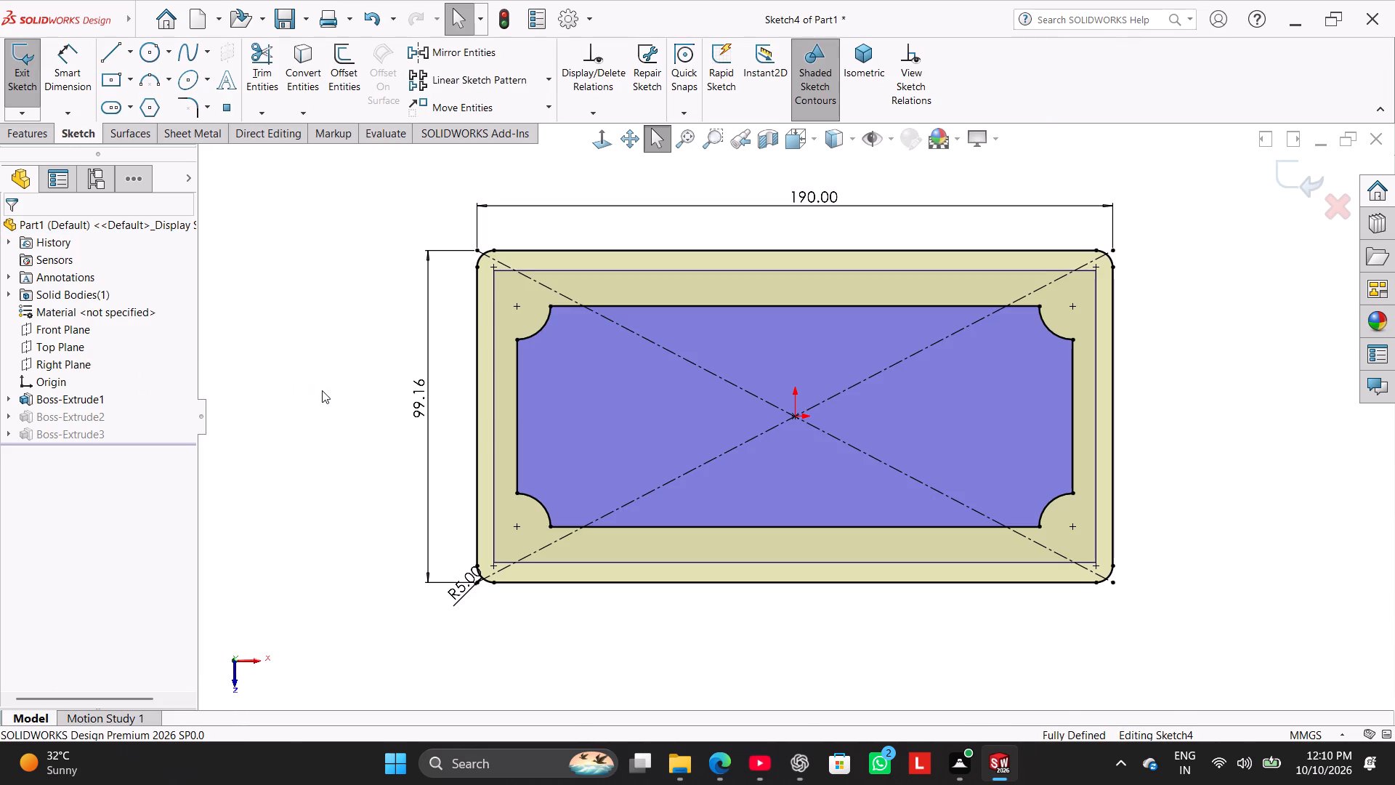
double_click(424, 411)
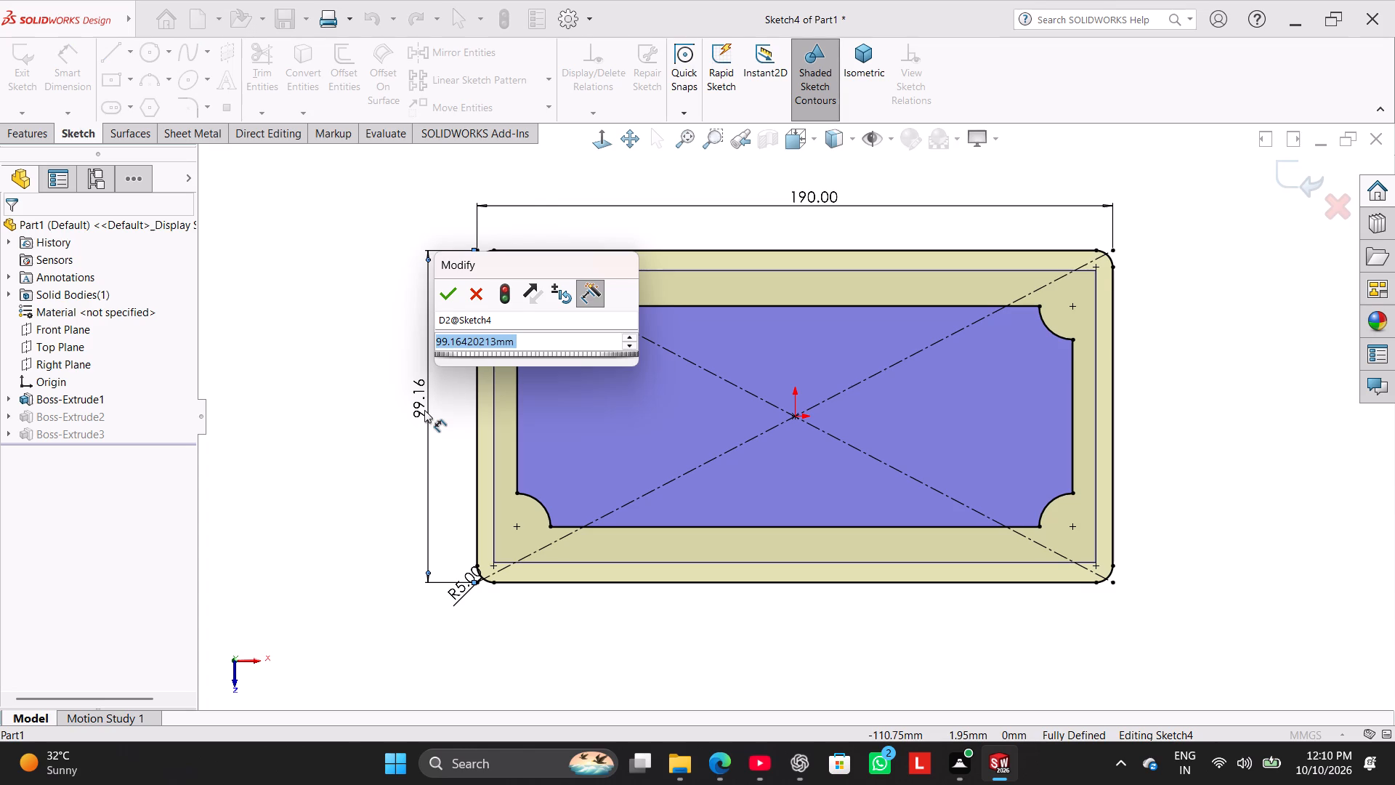
text(66)
text(+15+15)
key(Return)
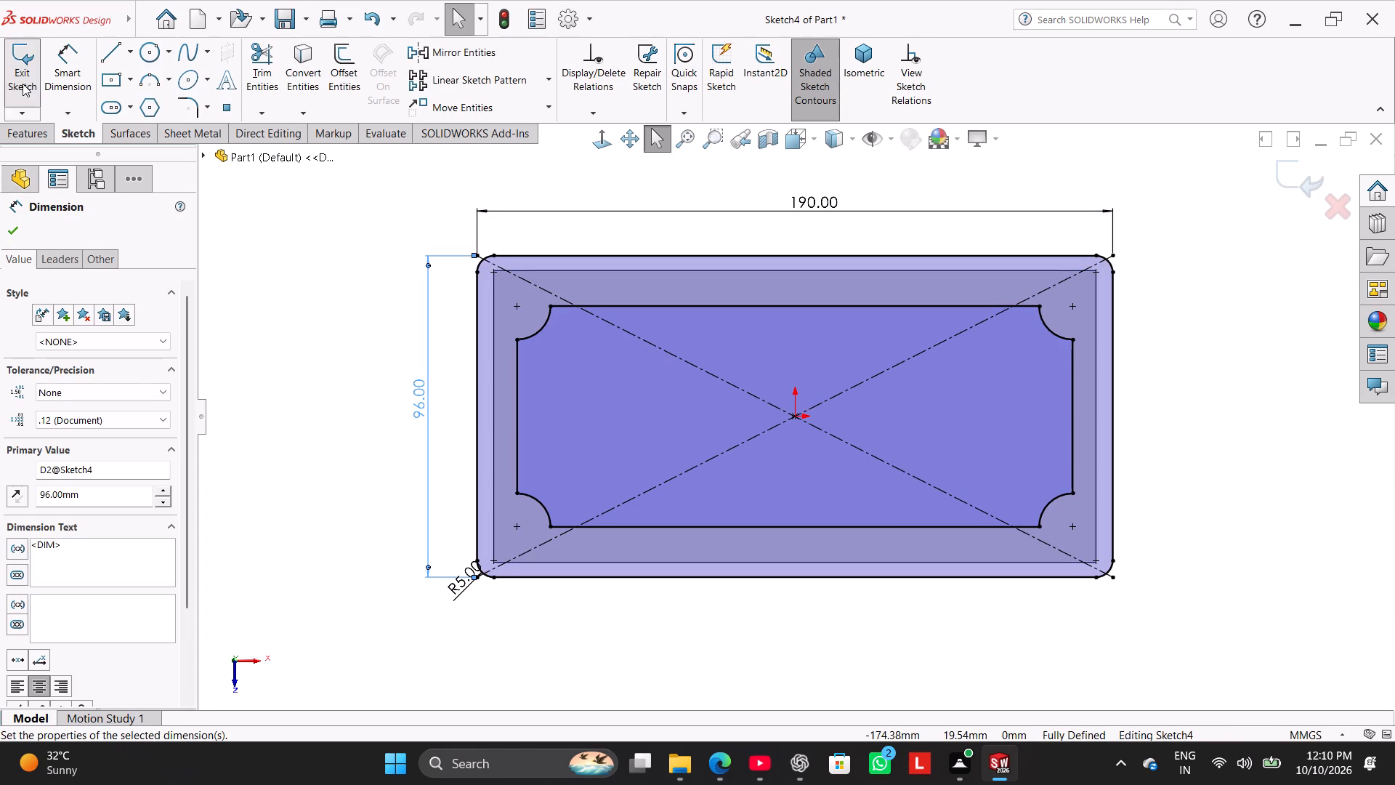
click(21, 83)
right_drag(337, 416, 469, 265)
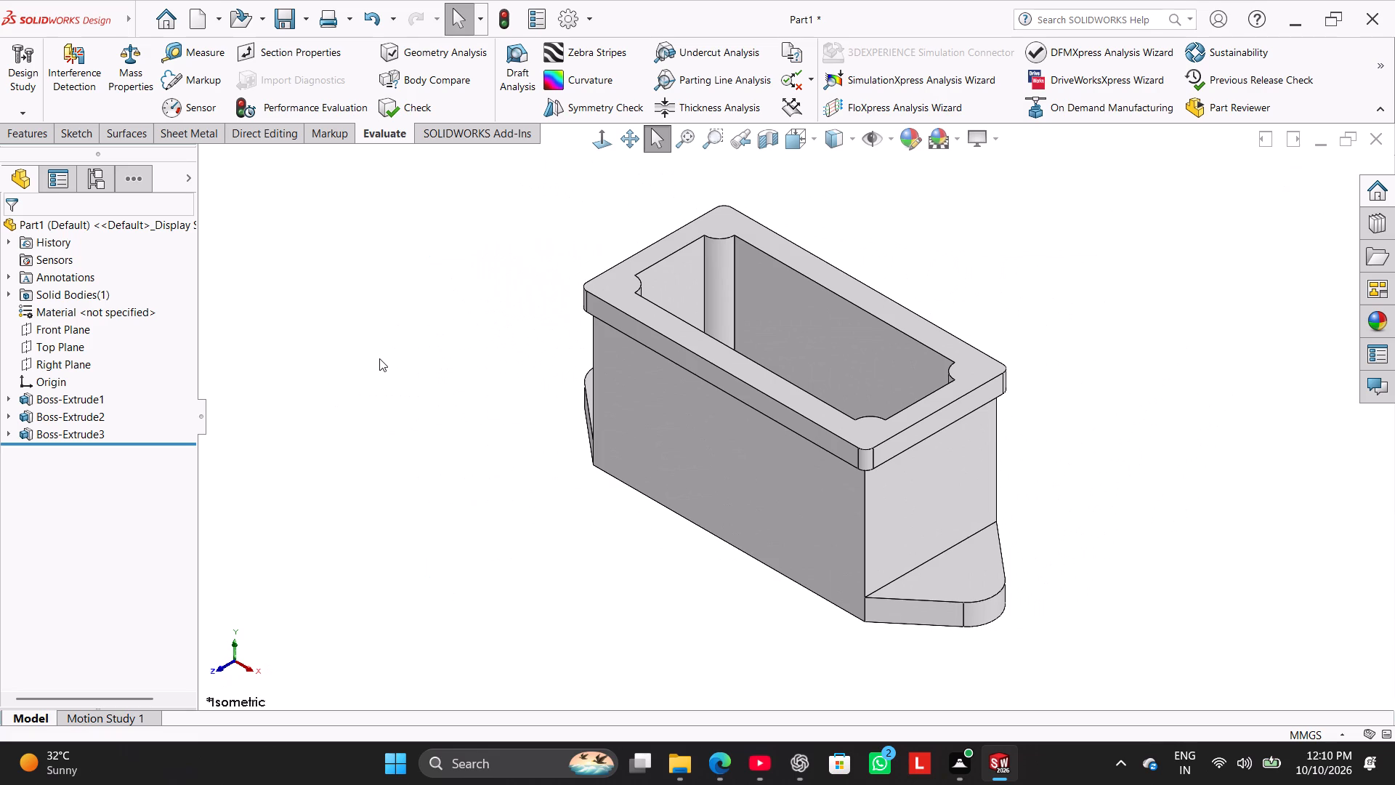
Measure the distance between the resized rim's two long outer side faces, then close the measurement and clear the selection.
click(207, 55)
click(743, 393)
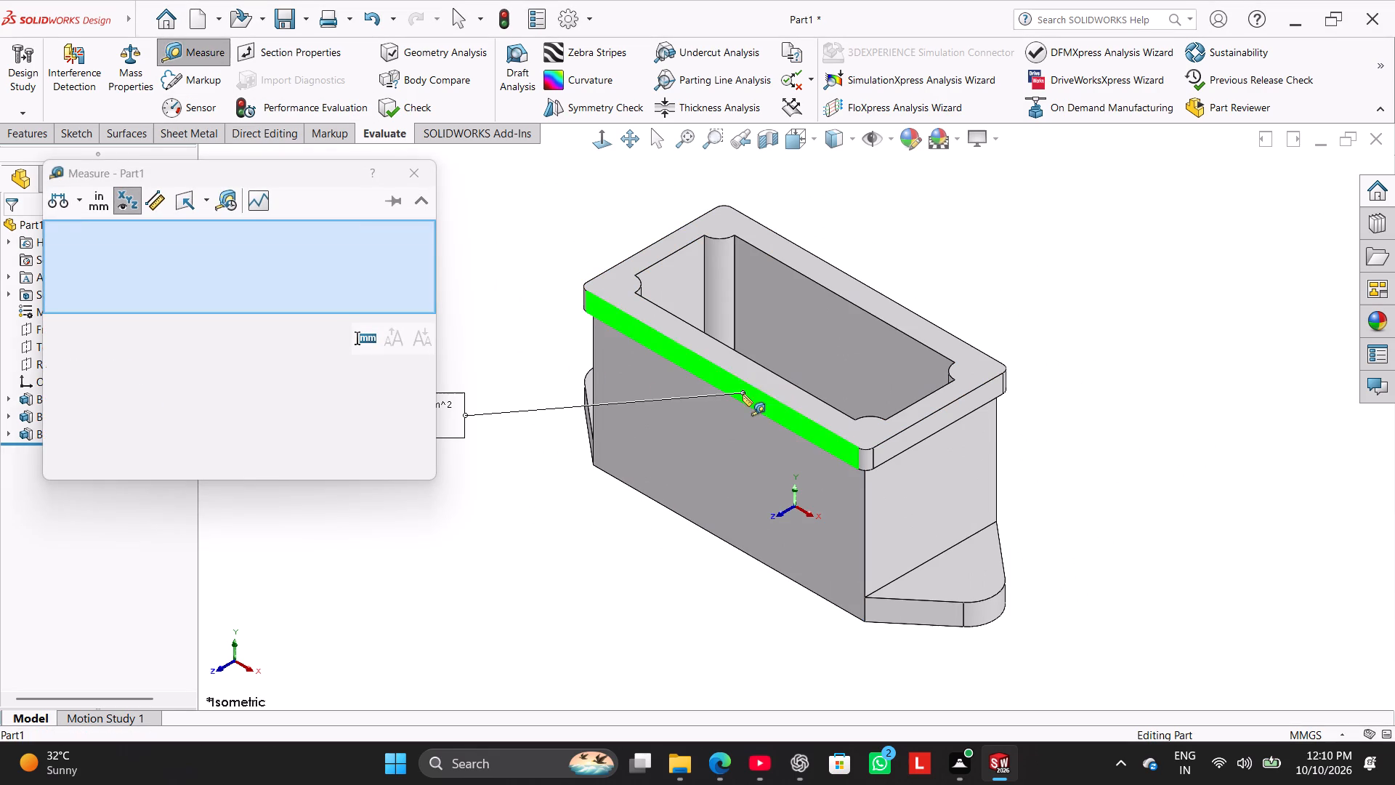
middle_drag(1104, 297, 984, 385)
click(780, 331)
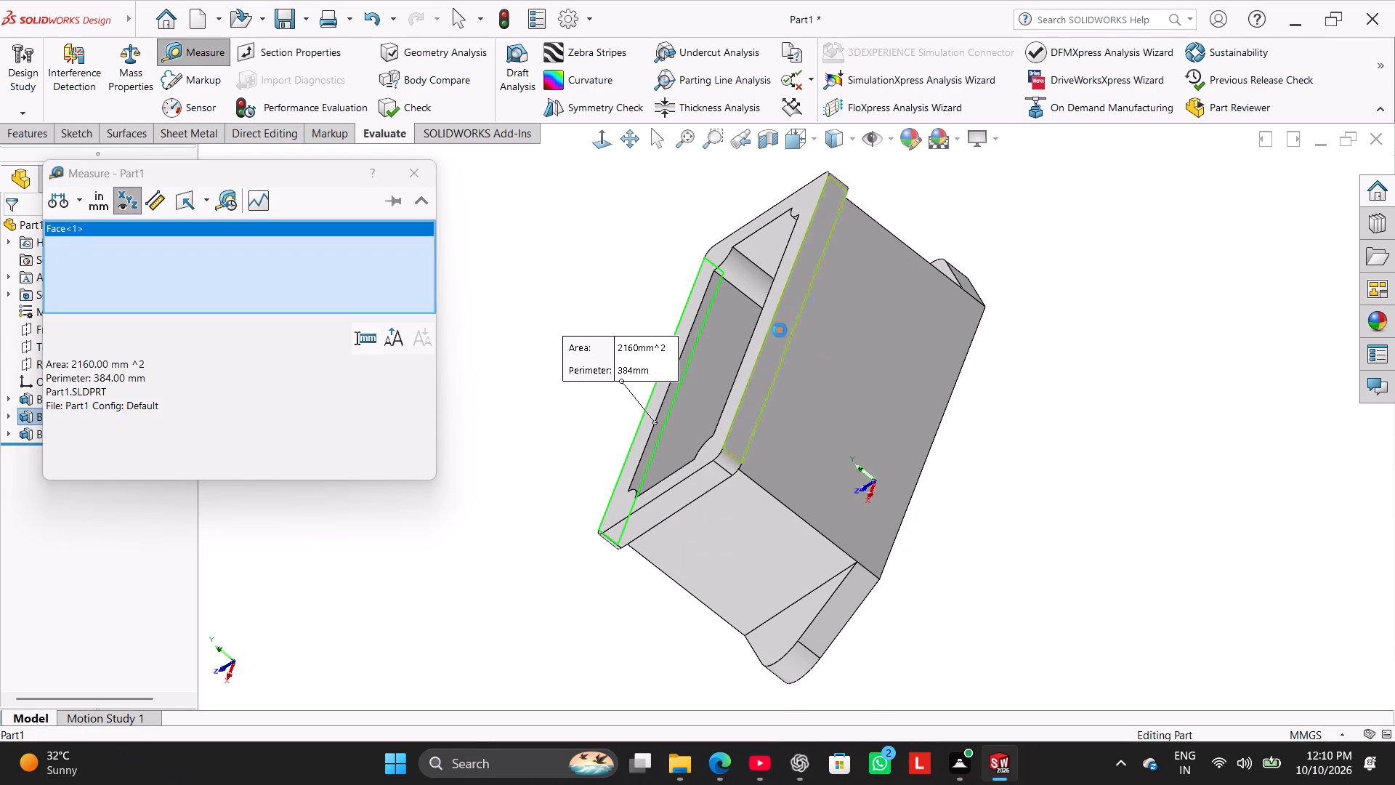
middle_drag(551, 475, 695, 442)
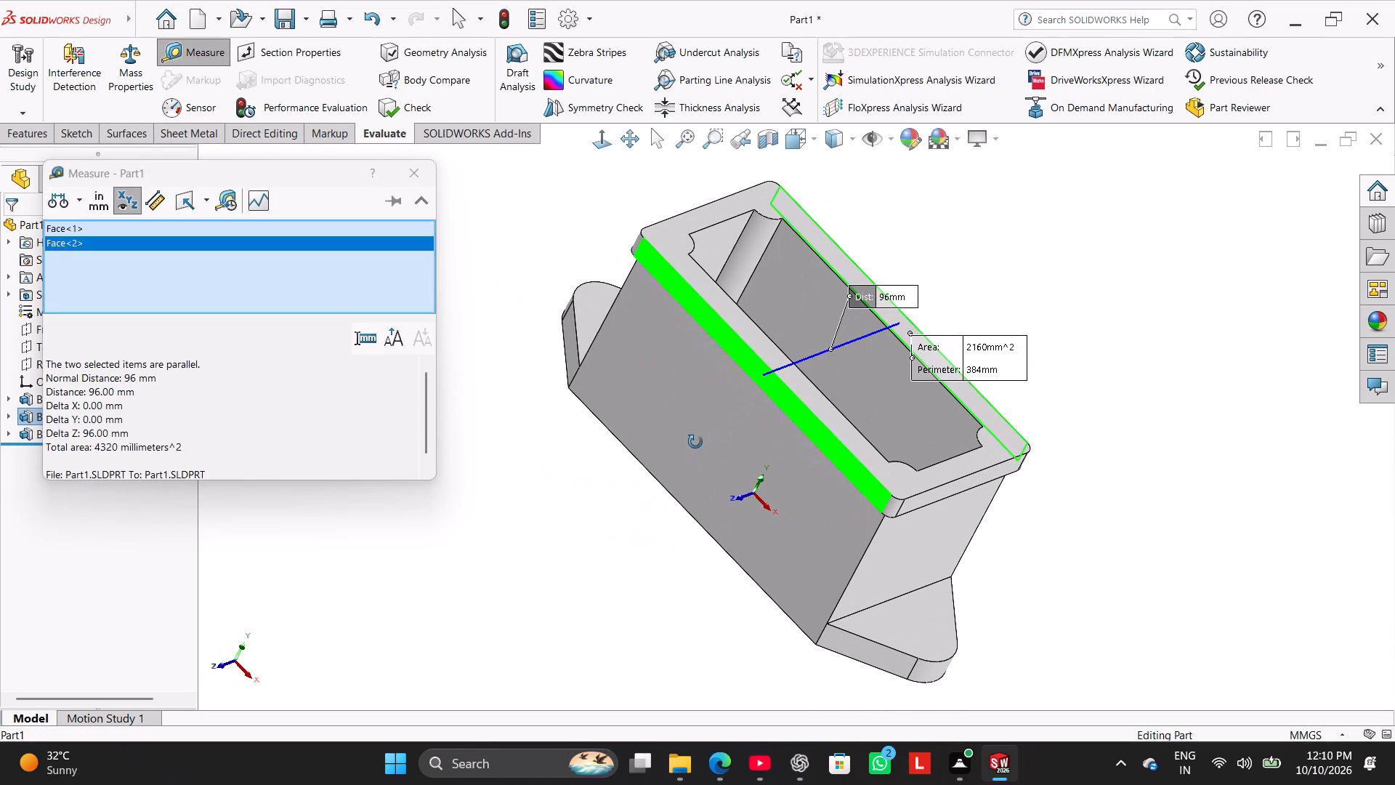
middle_drag(695, 442, 658, 355)
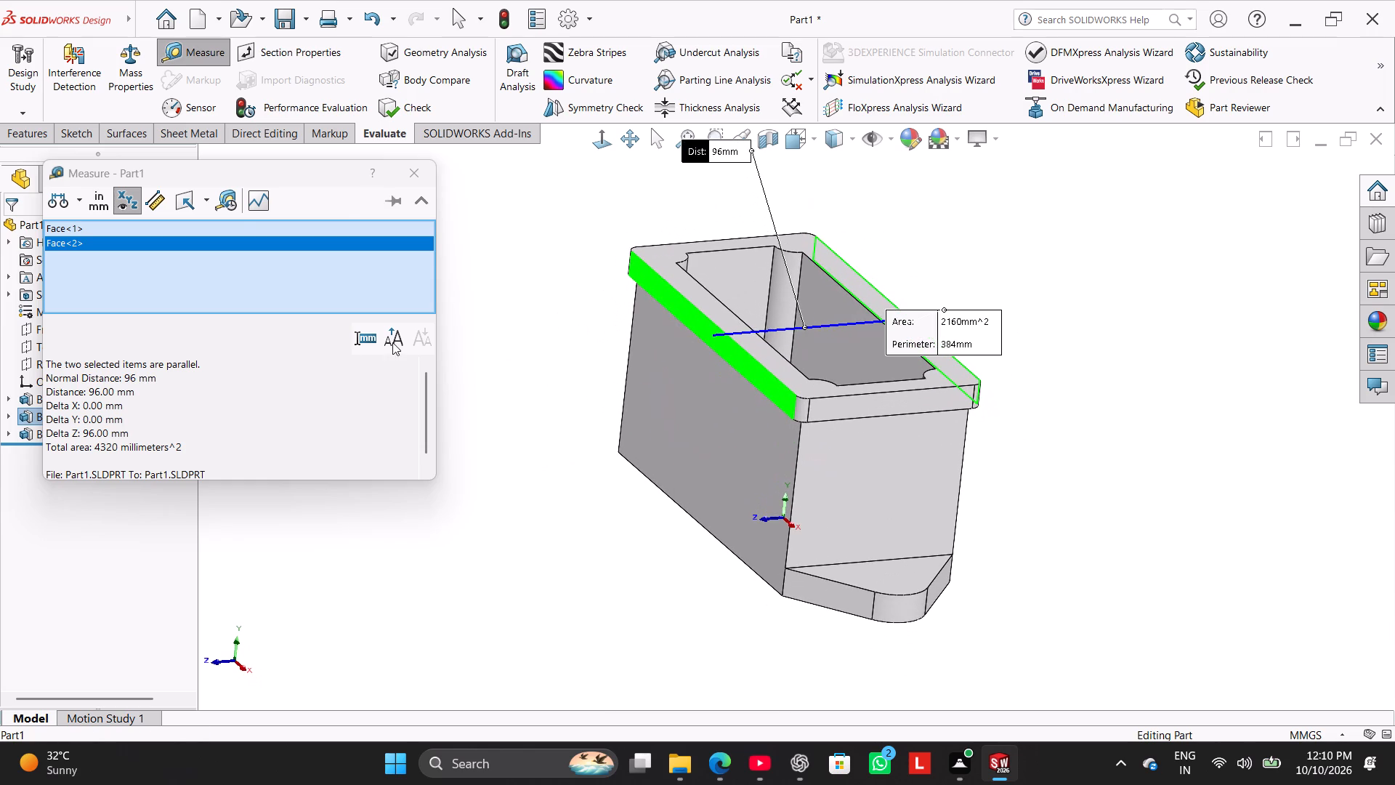
click(411, 174)
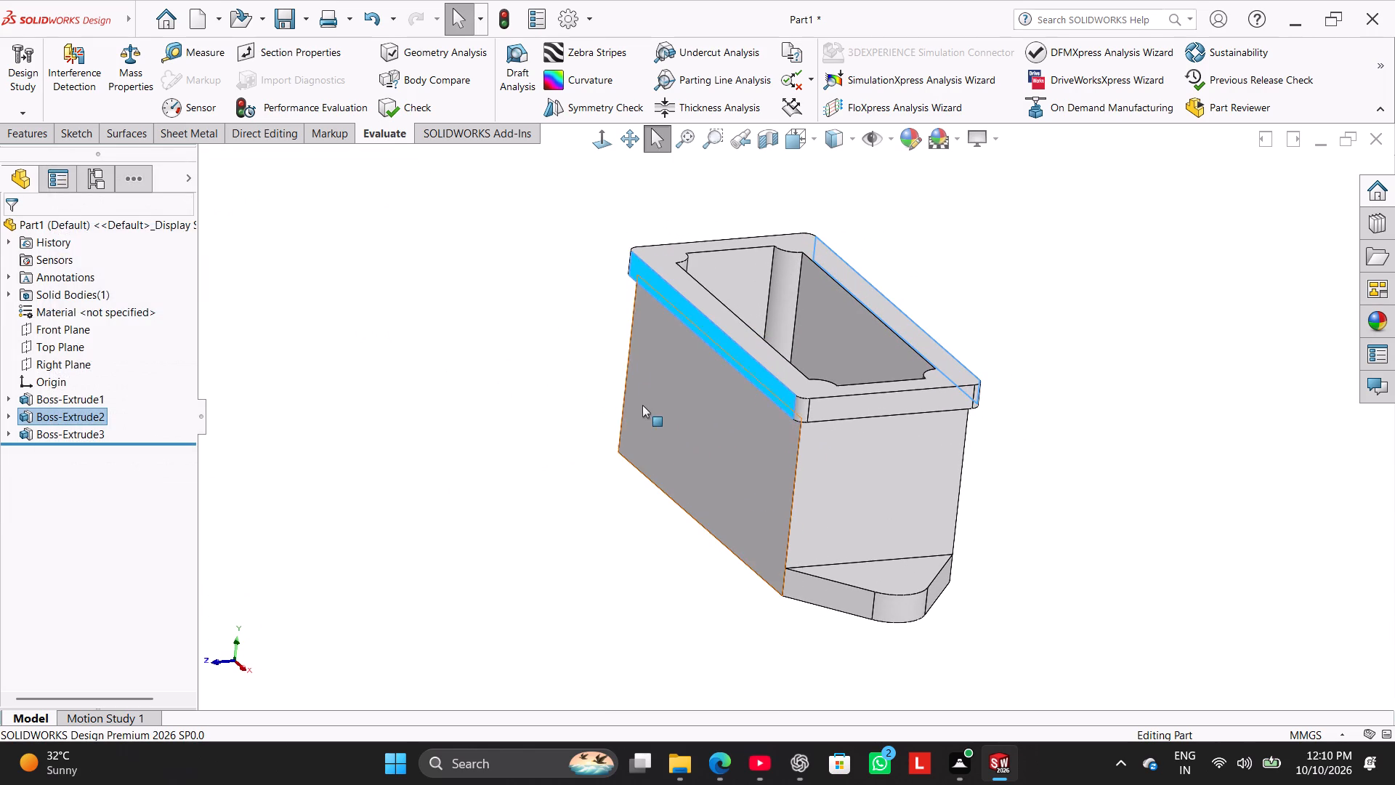
click(530, 385)
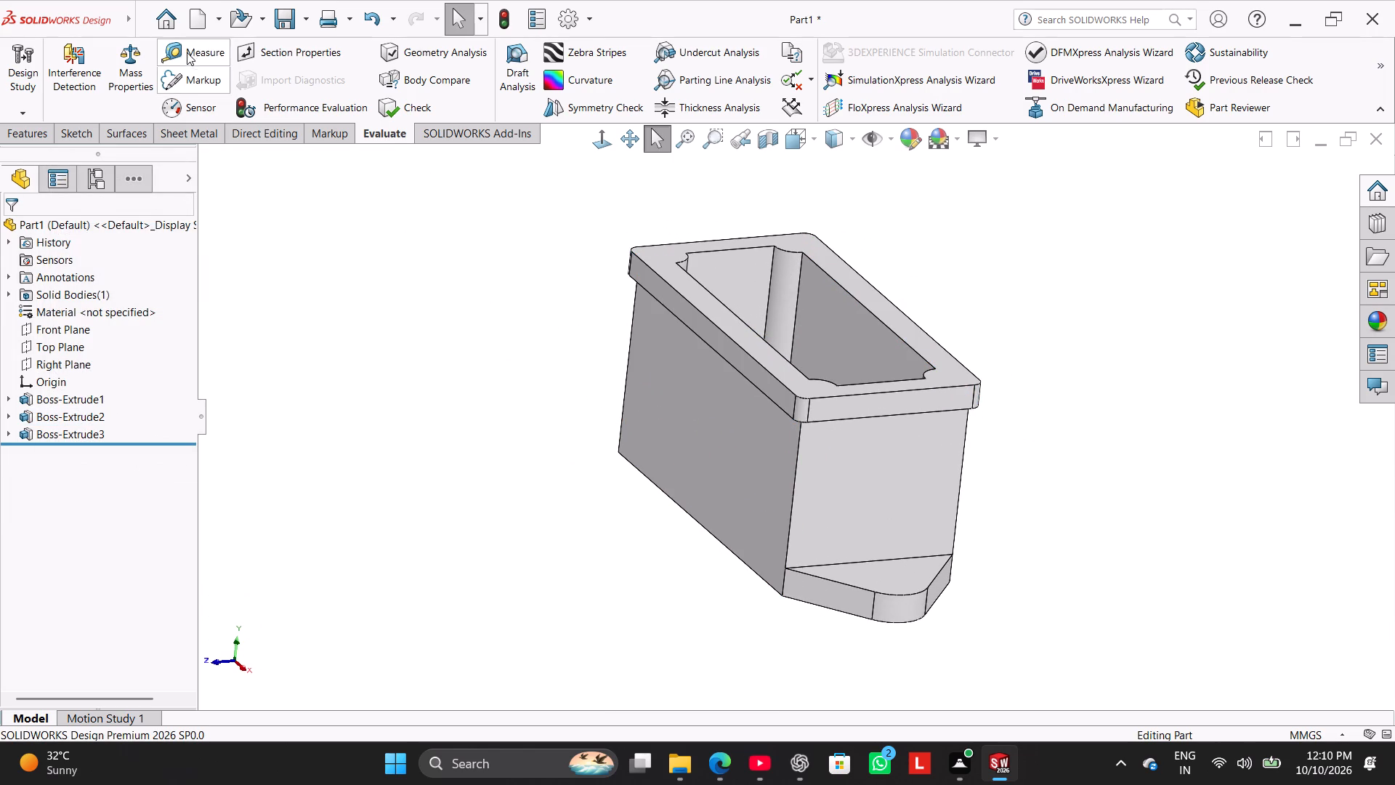
Measure the distance between the main body's two long outer side faces below the rim.
click(185, 49)
click(719, 437)
middle_drag(1009, 408, 976, 392)
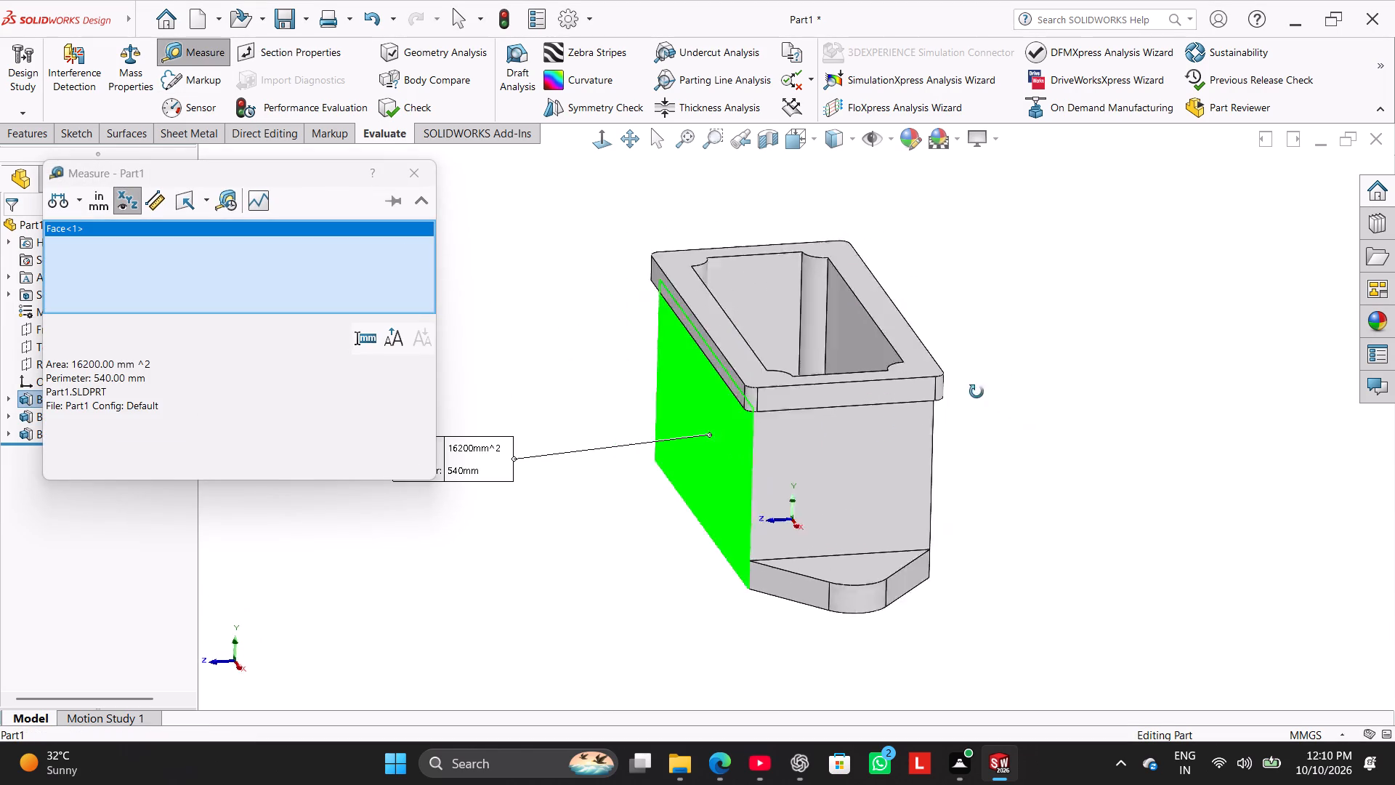
middle_drag(976, 392, 862, 355)
click(770, 408)
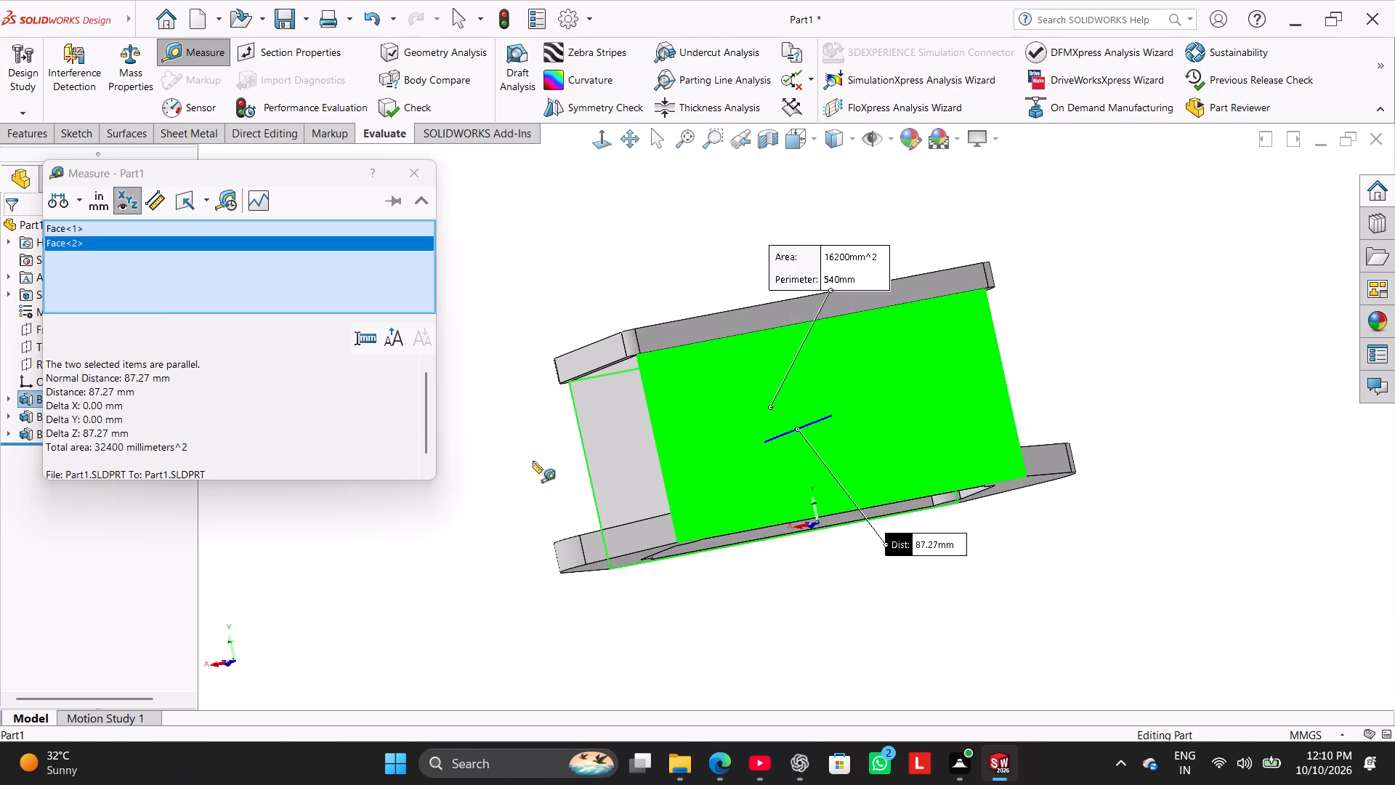
middle_drag(542, 462, 716, 613)
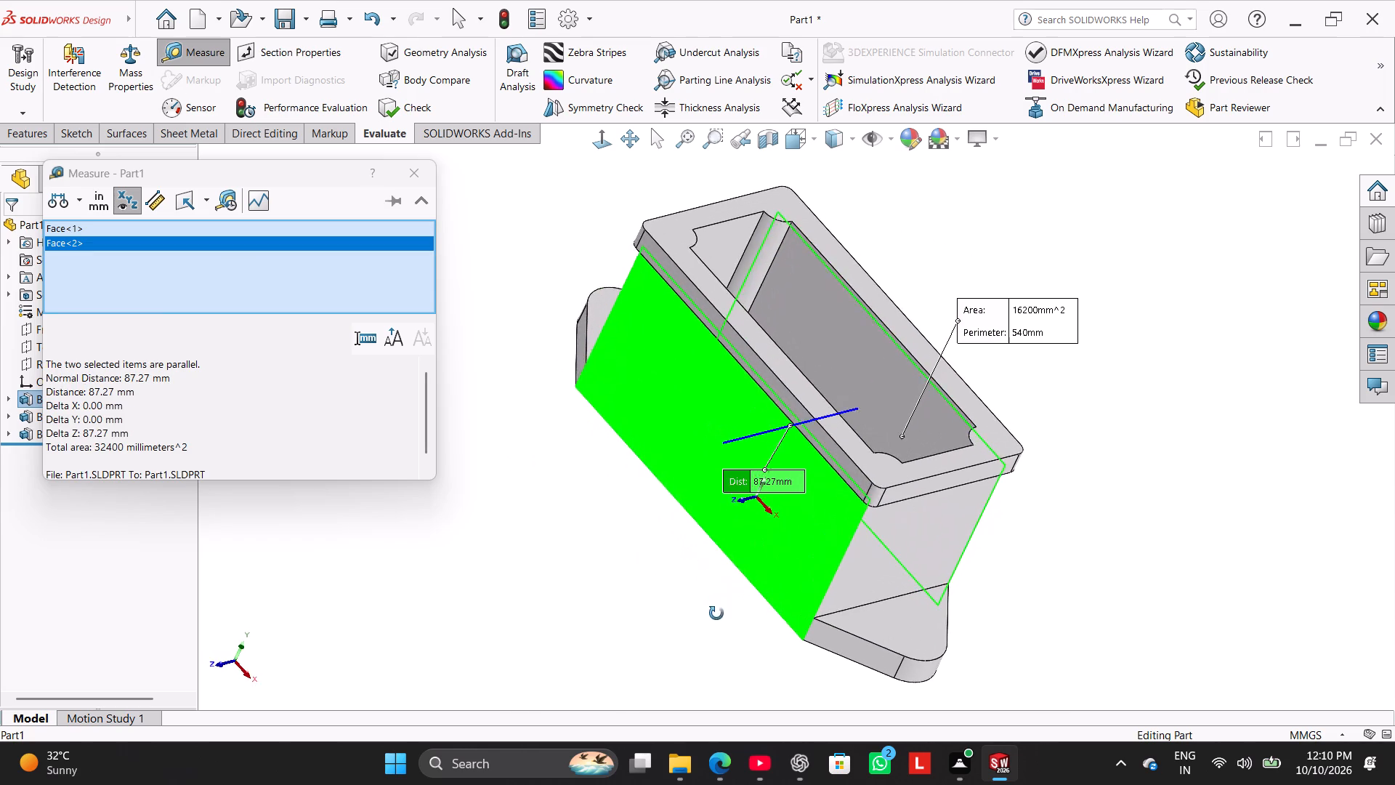
Close the measurement of the main body's long side faces and clear the selection.
middle_drag(716, 613, 652, 661)
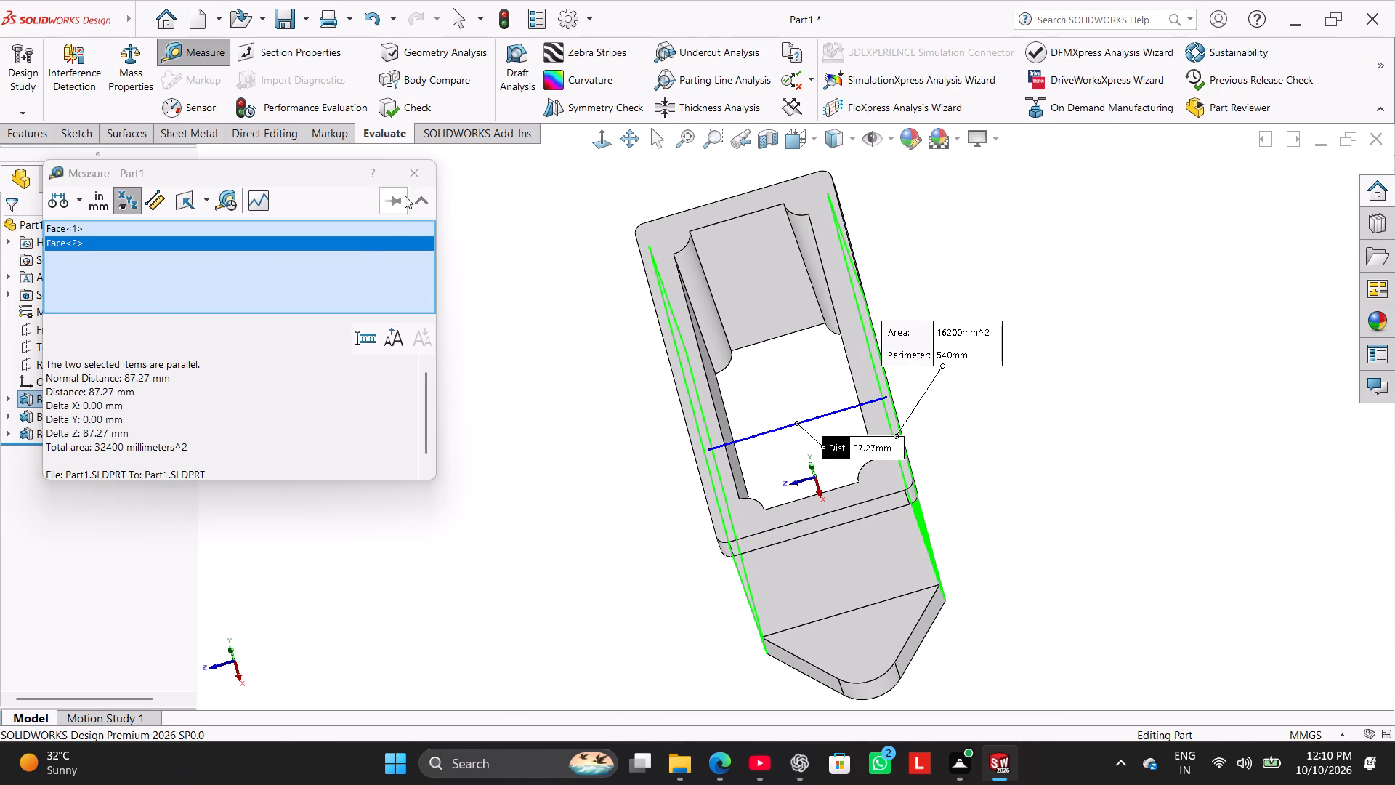
click(417, 174)
click(496, 422)
Measure the distance between the two vertical fillet edges on the rim's short end face.
middle_drag(570, 387, 593, 228)
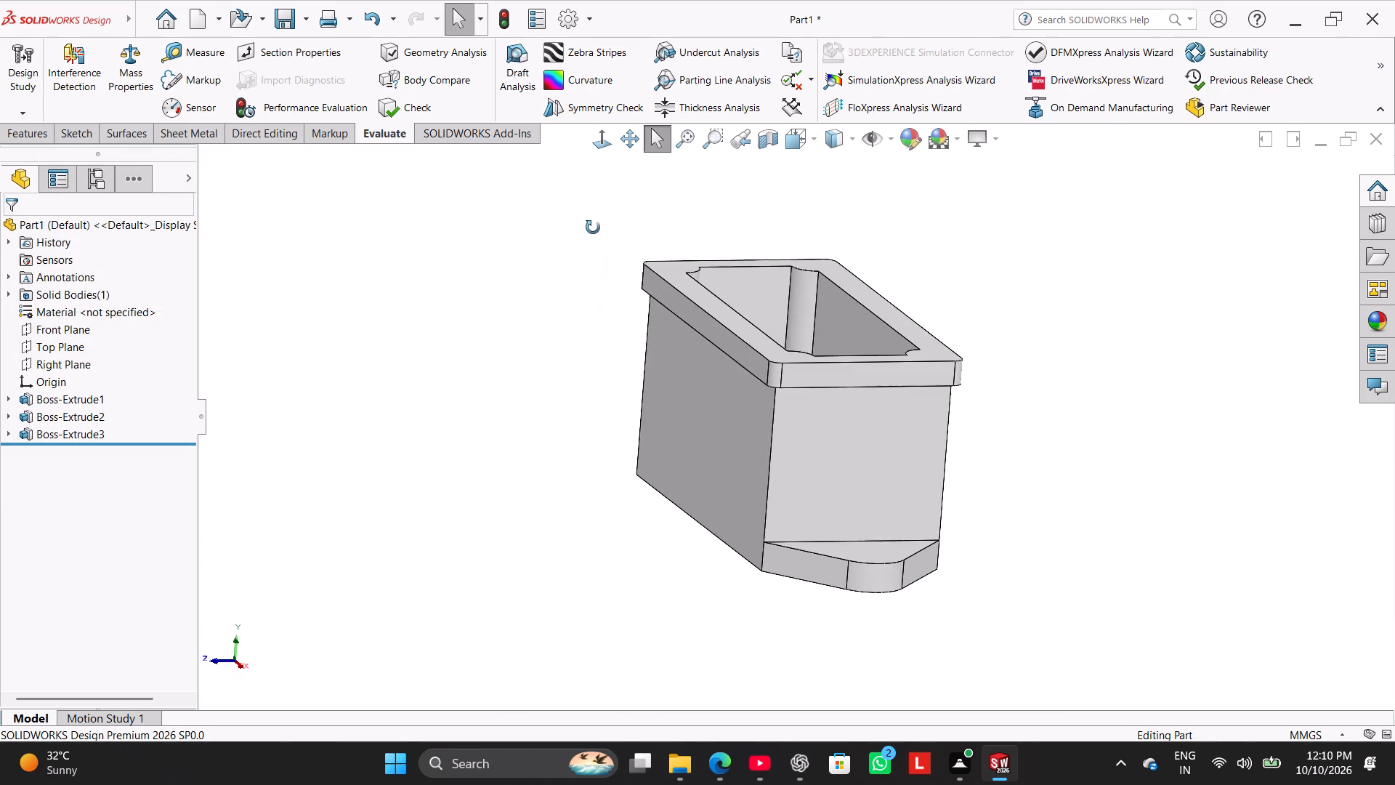
middle_drag(593, 228, 593, 227)
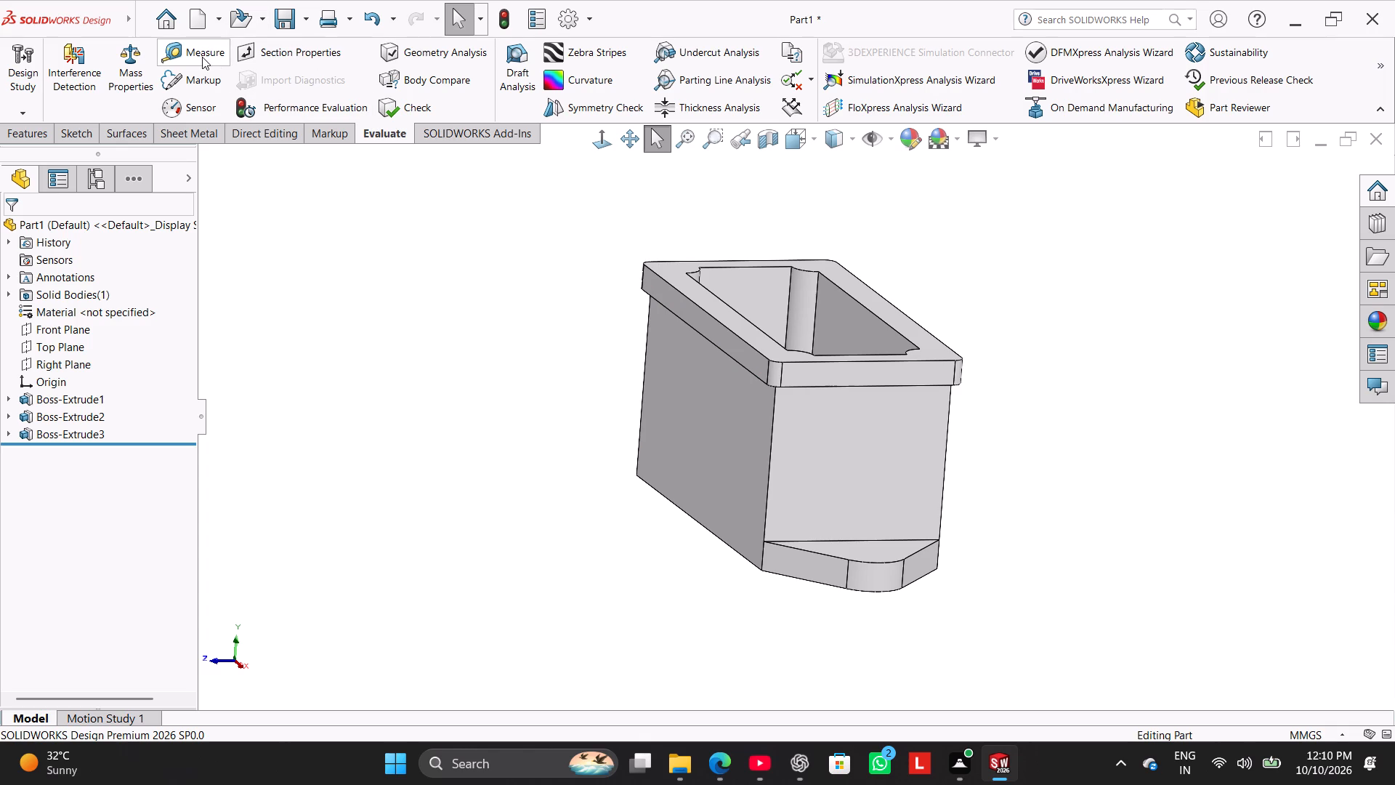
drag(202, 55, 205, 64)
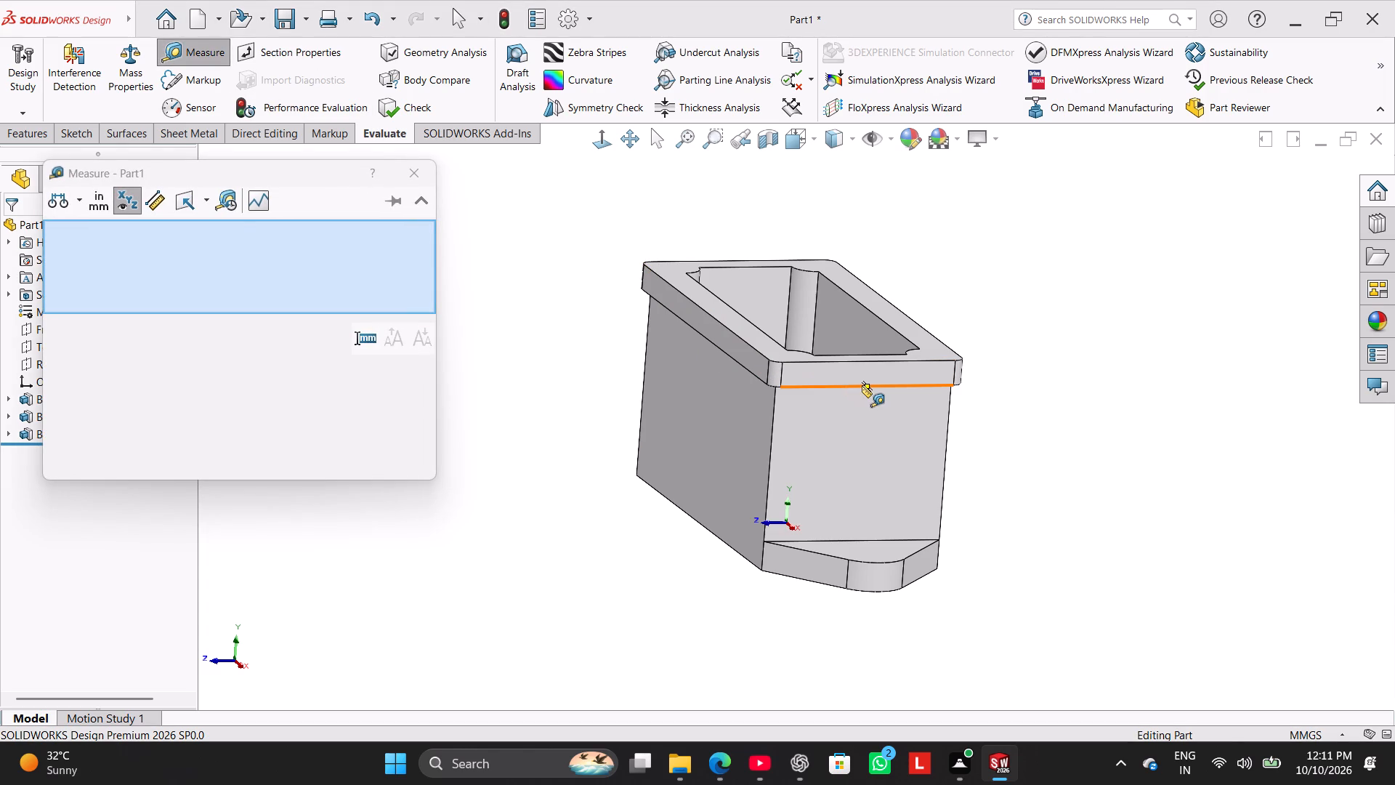
scroll(876, 406, down, 2)
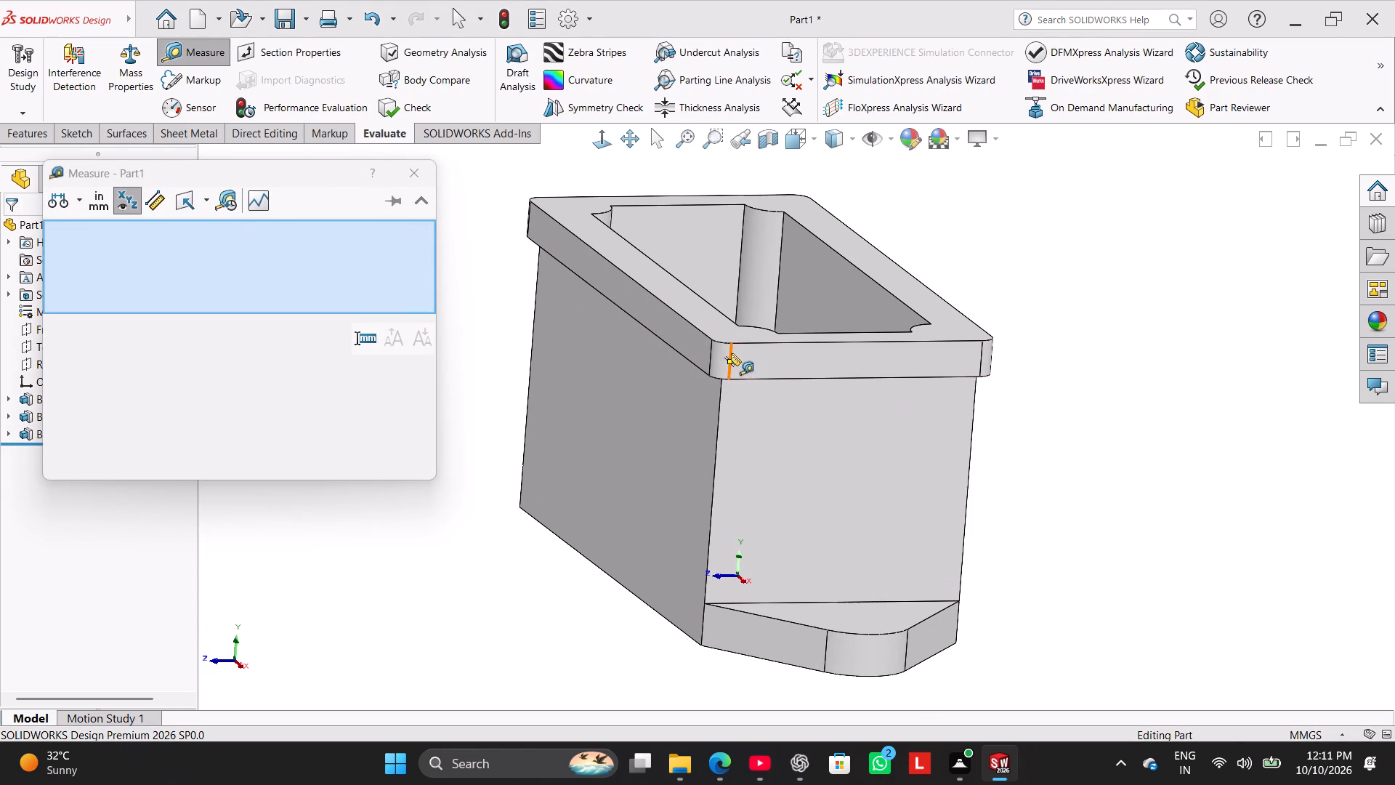
click(730, 352)
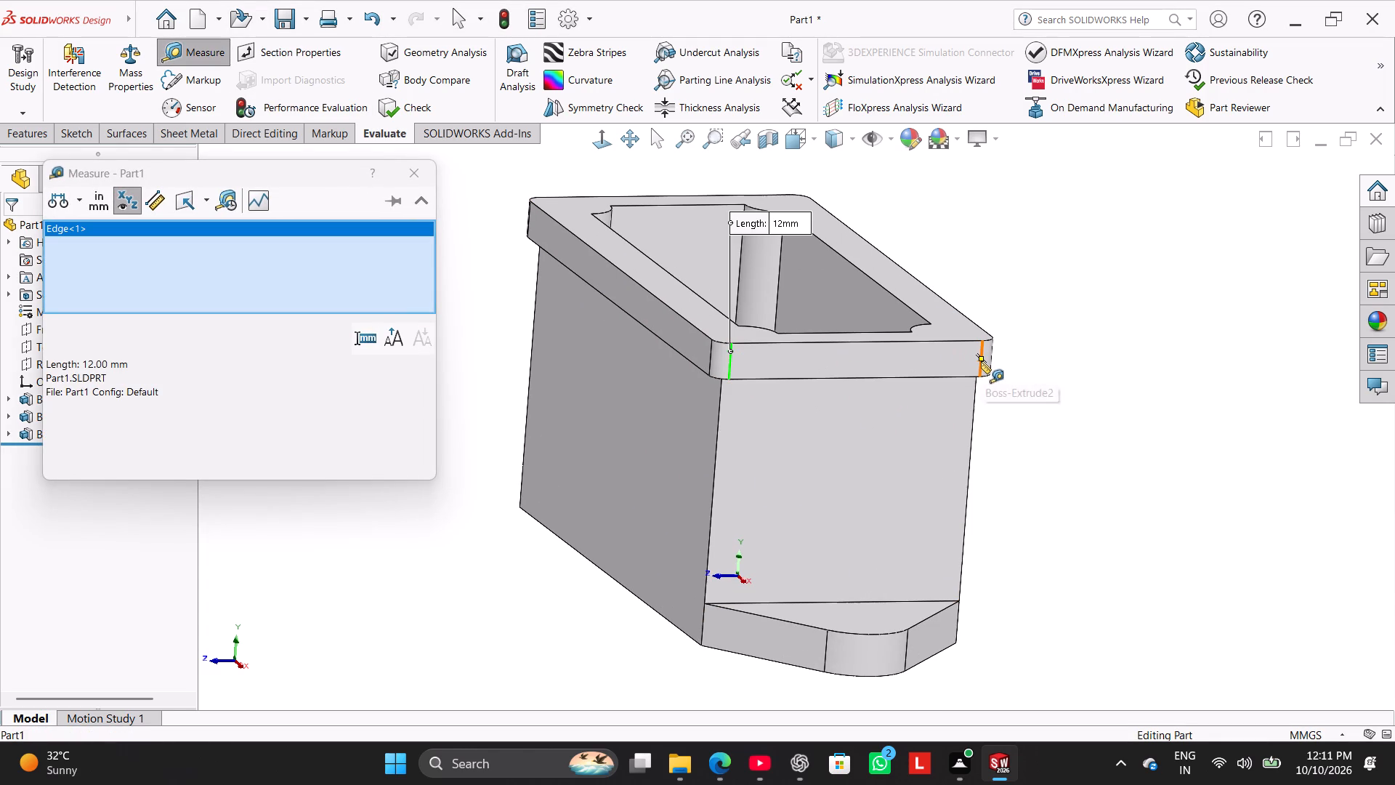
click(981, 361)
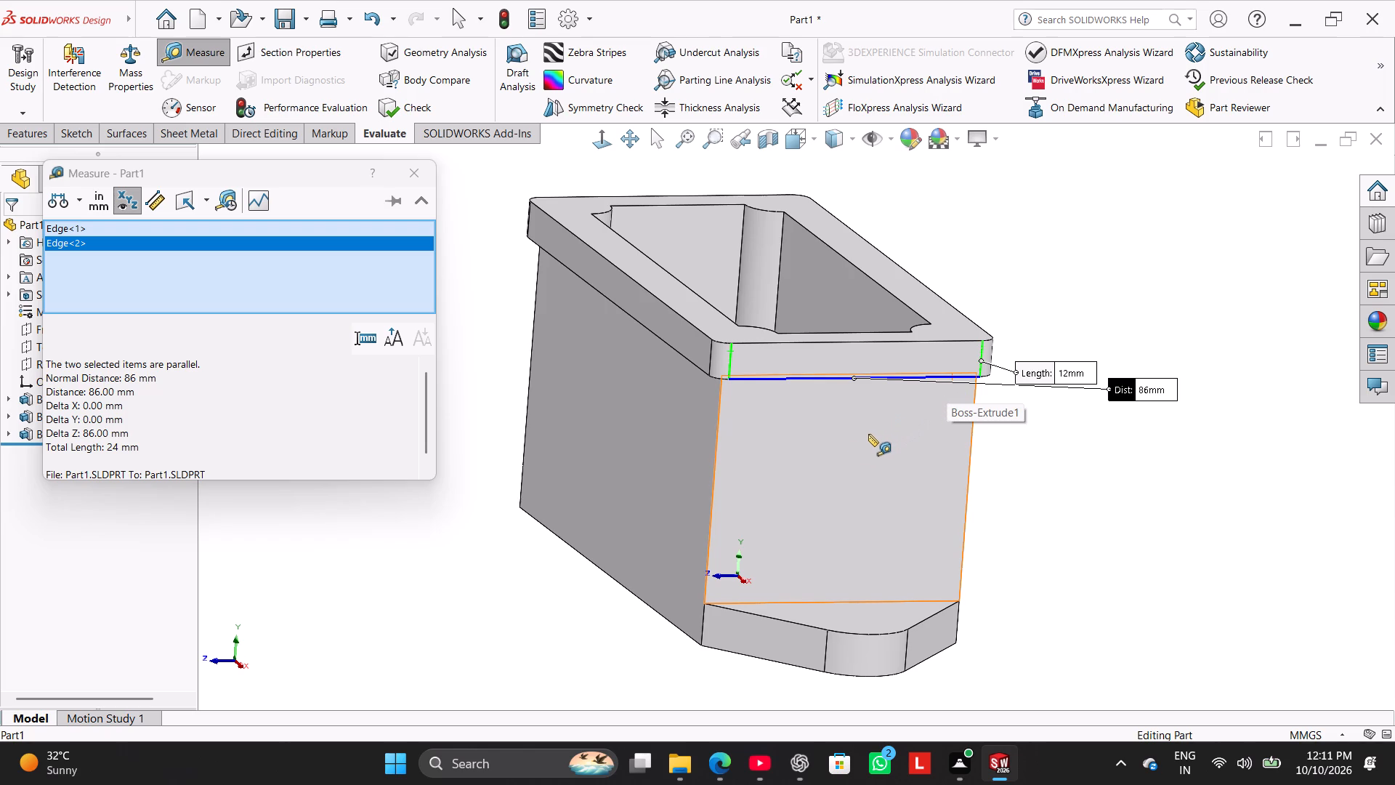
Examine the rim's short end and its overhang beyond the main body from above and below.
middle_drag(1139, 613, 1117, 520)
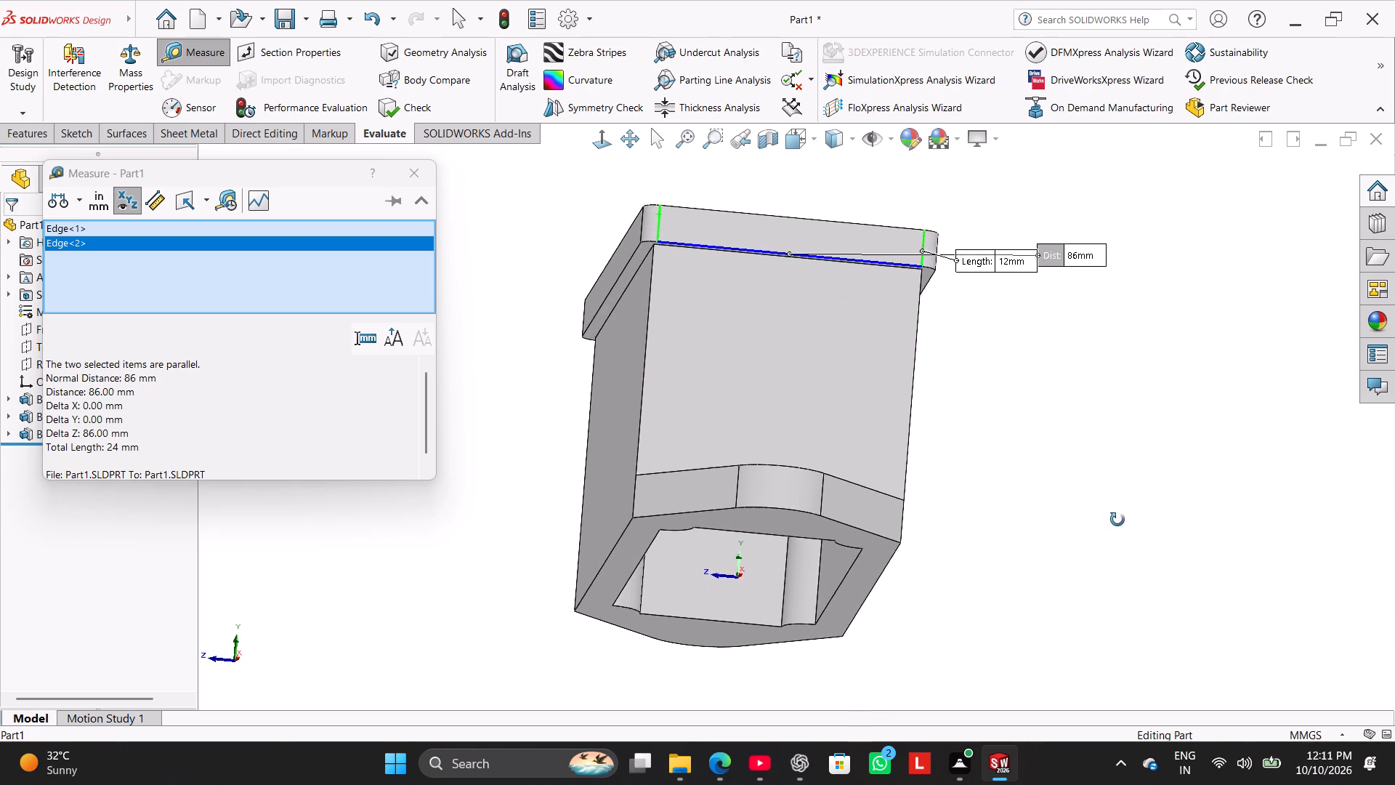
middle_drag(1117, 520, 1115, 466)
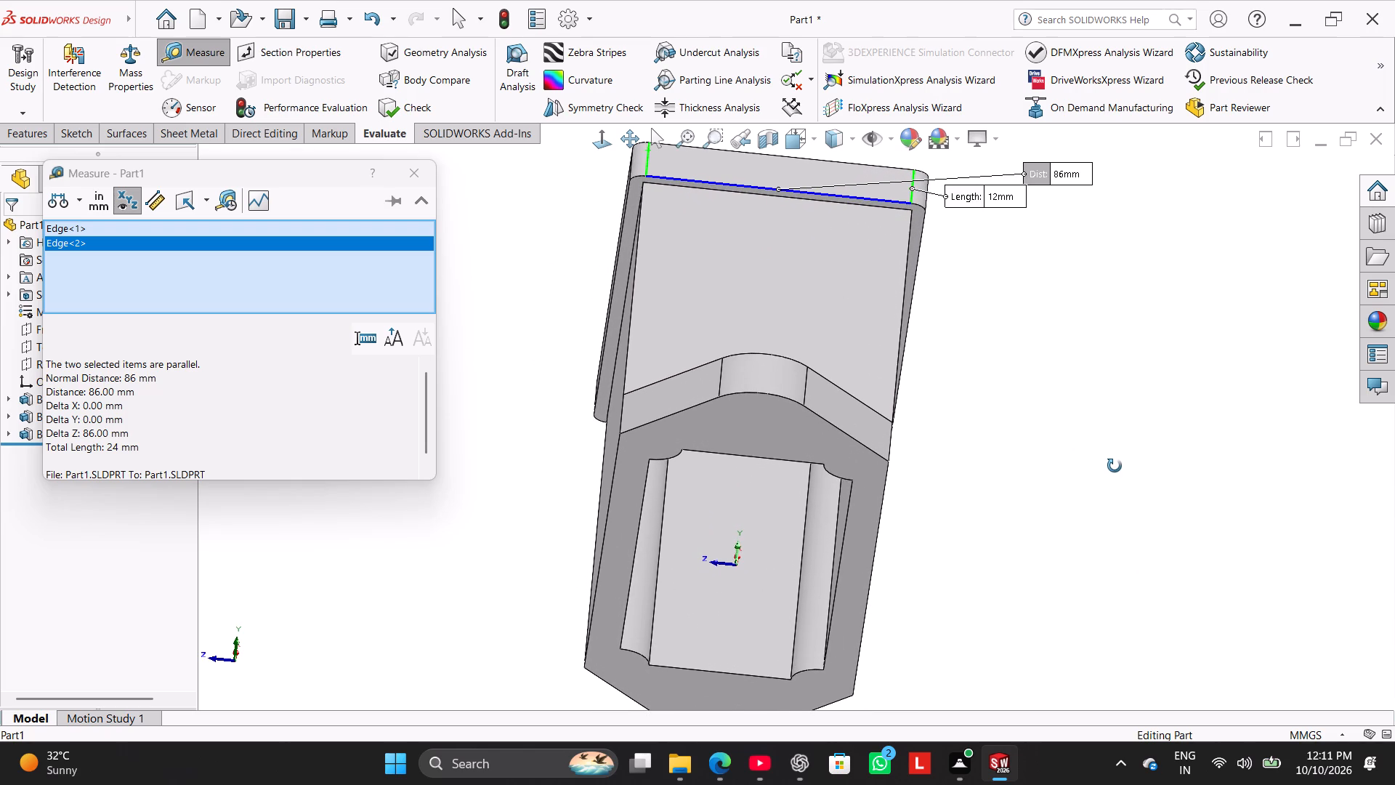
middle_drag(1115, 466, 1191, 602)
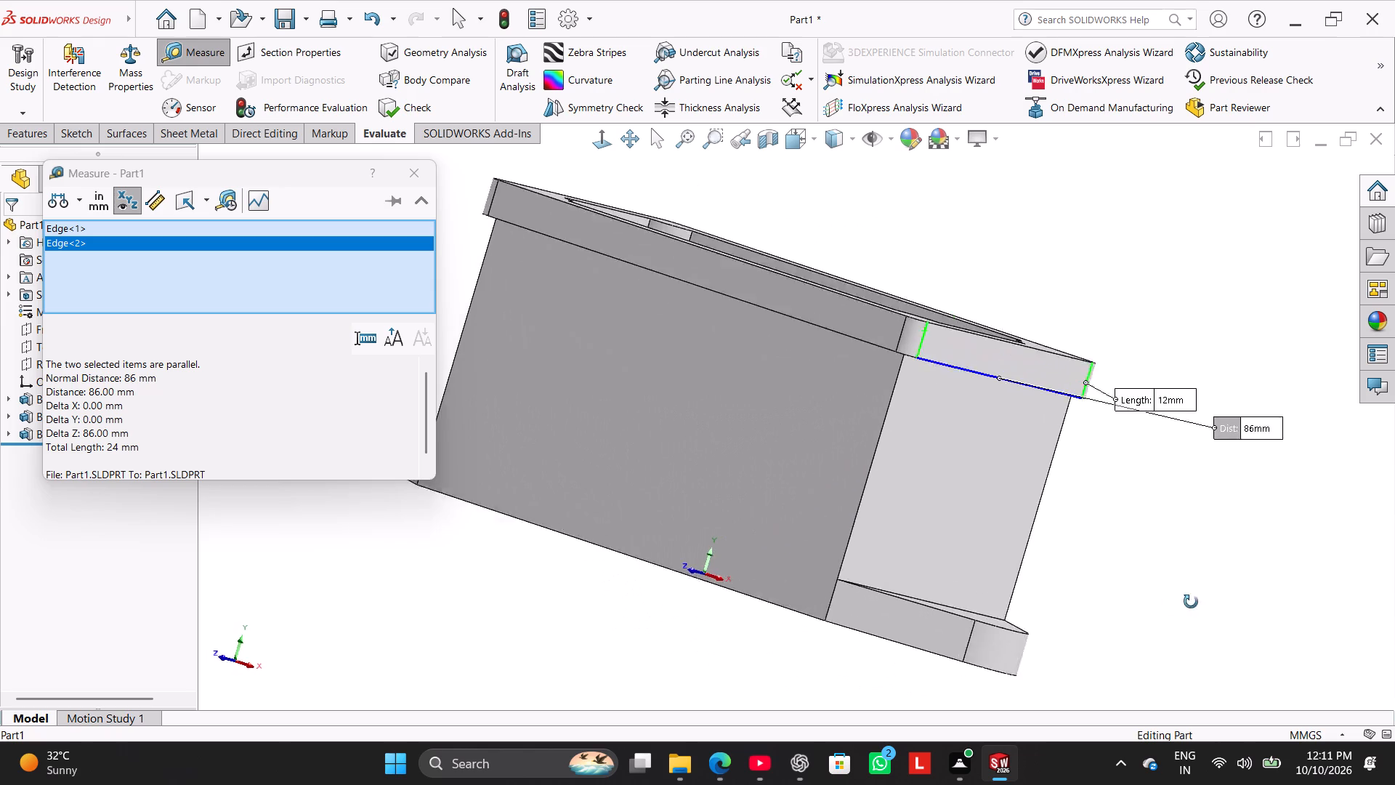
middle_drag(1191, 602, 1159, 621)
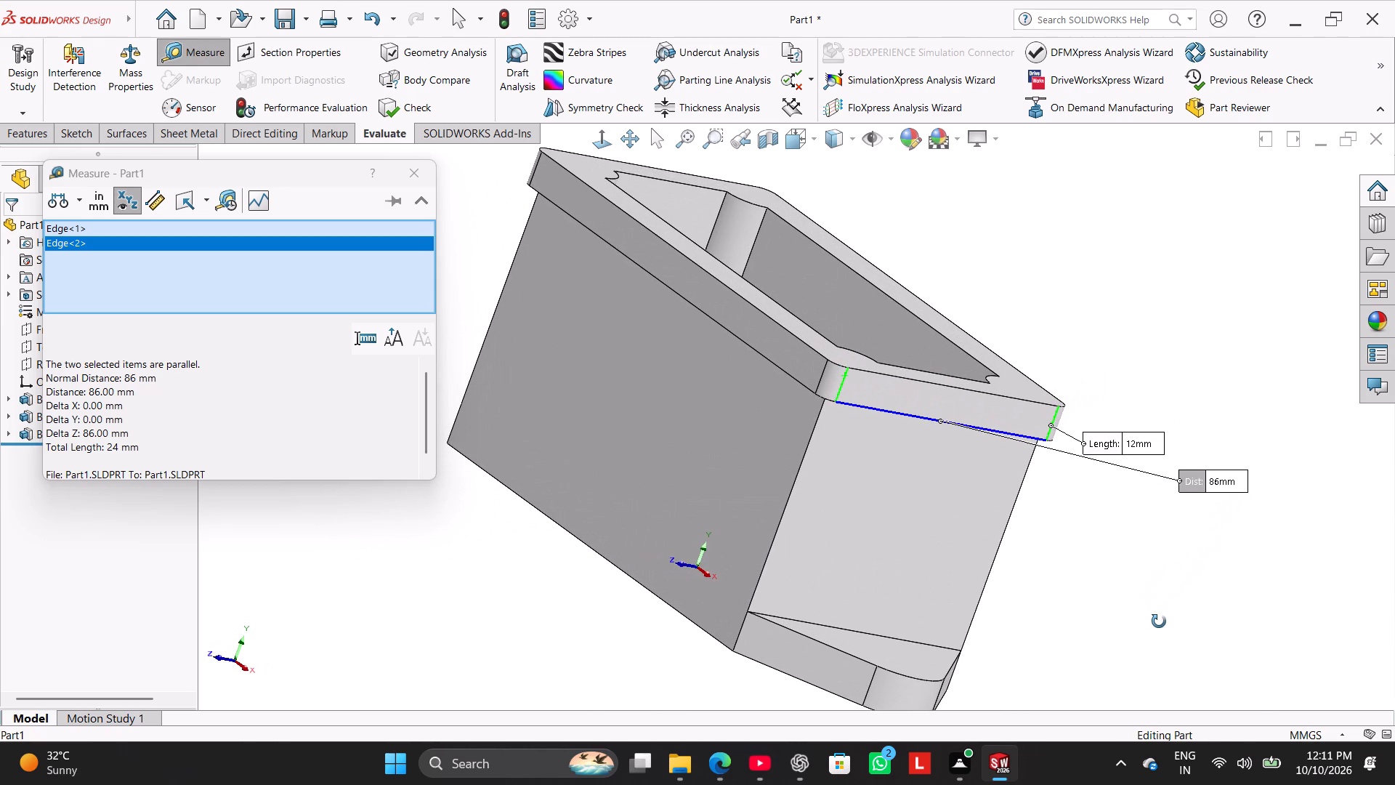
middle_drag(1159, 621, 1134, 670)
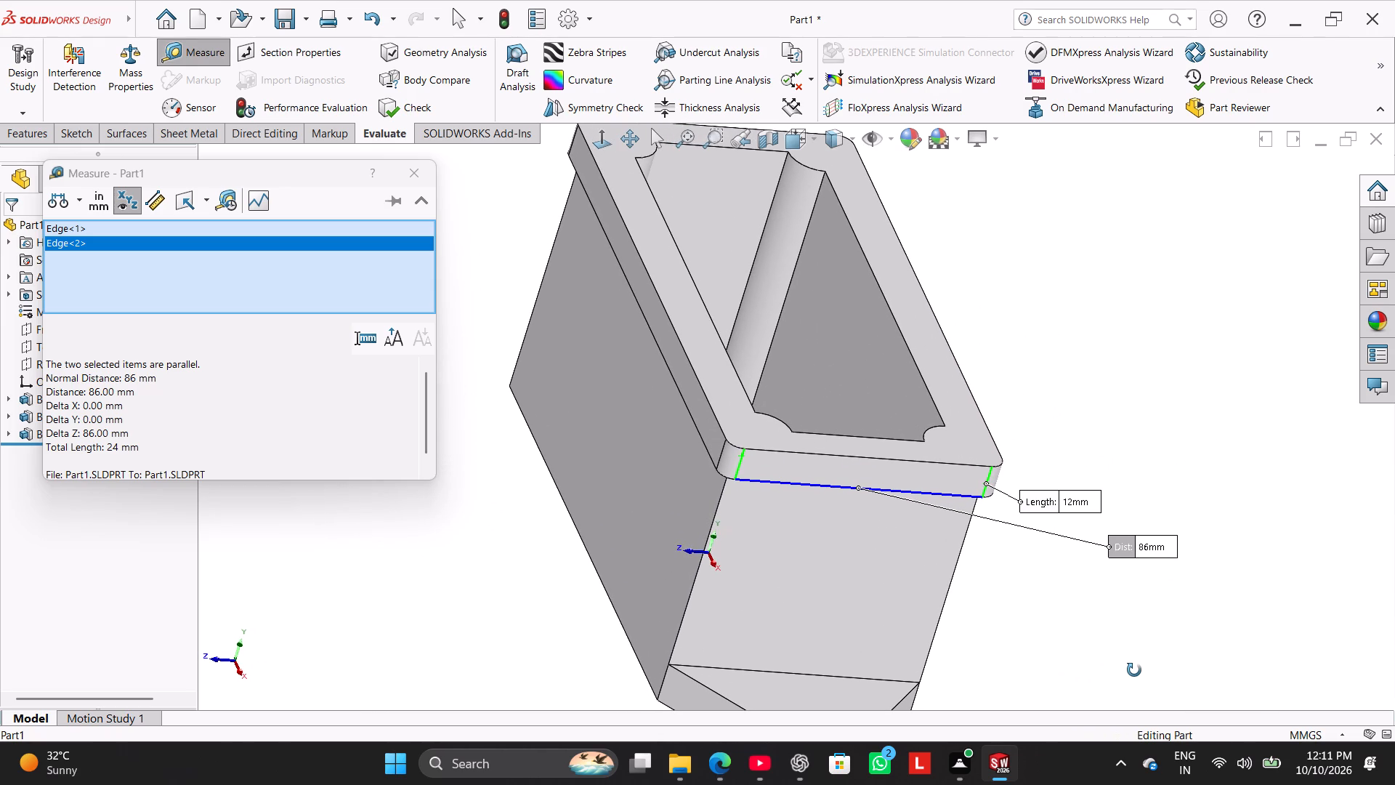
middle_drag(1134, 670, 1134, 672)
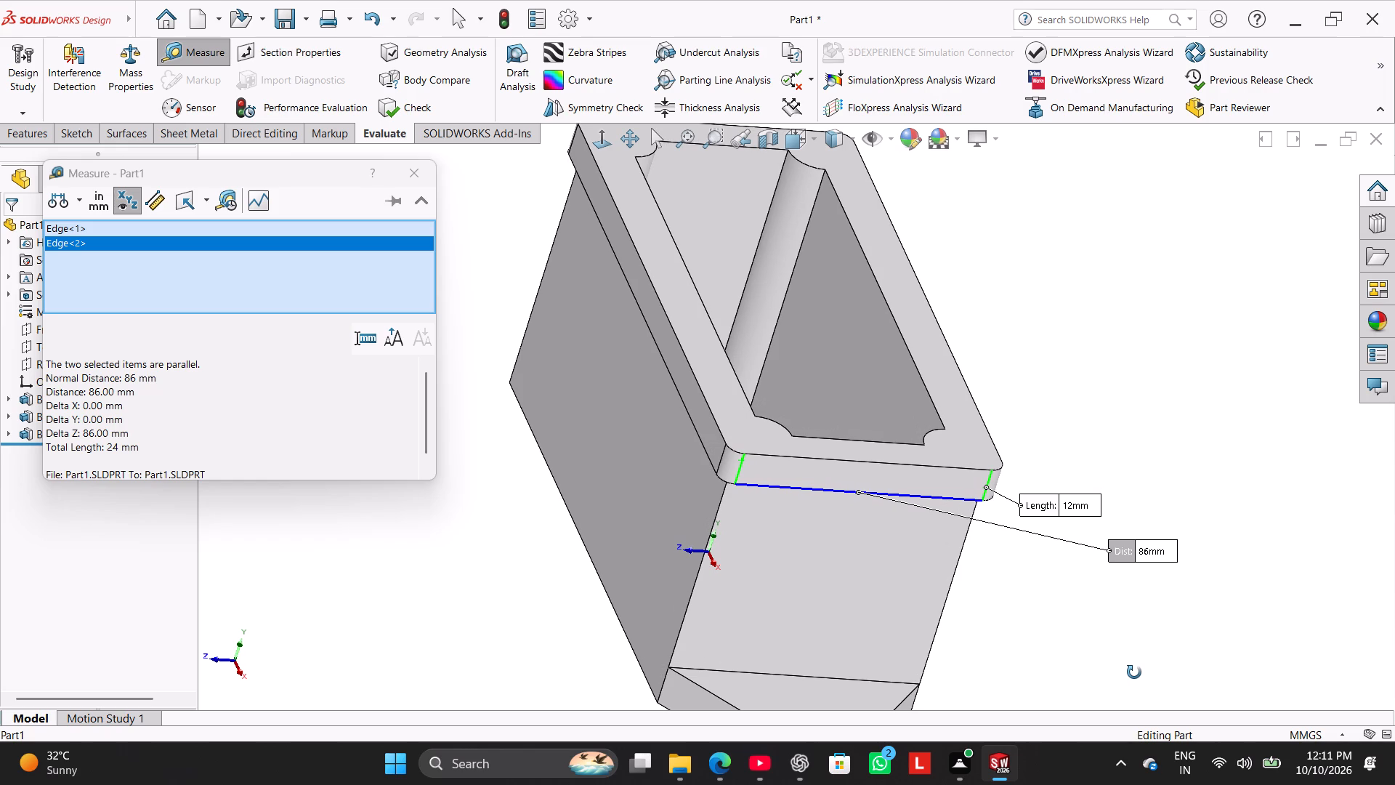
middle_drag(1134, 672, 1096, 618)
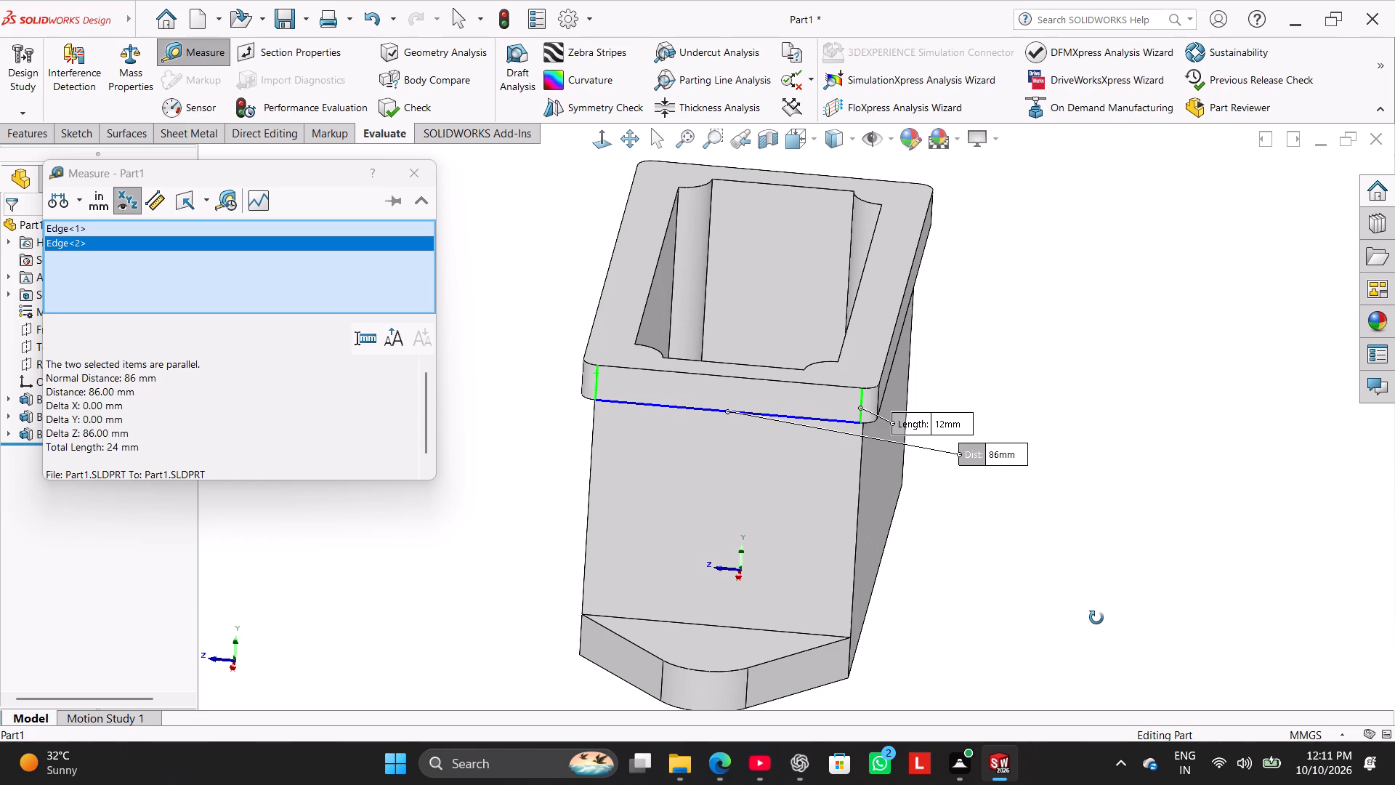
middle_drag(1096, 618, 1096, 619)
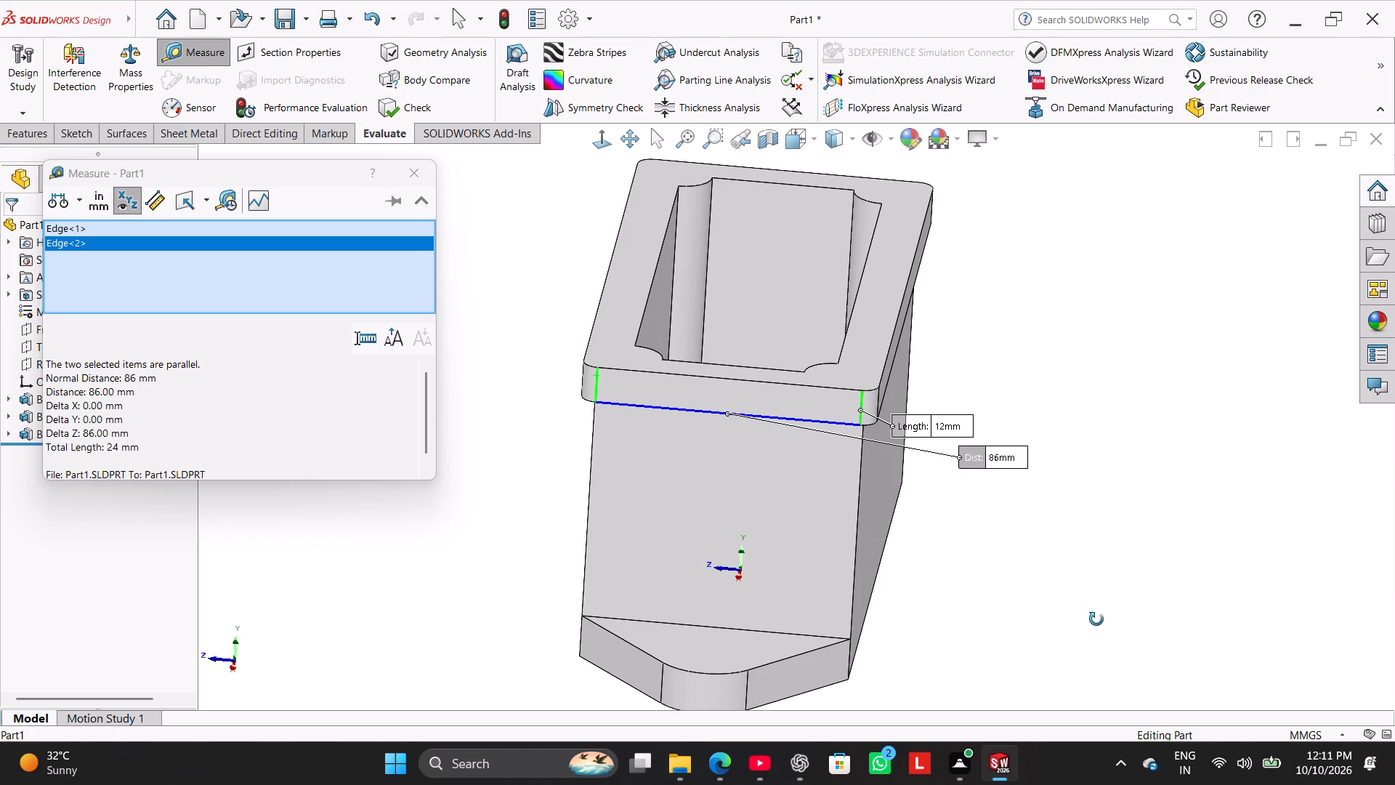
middle_drag(1096, 619, 1096, 623)
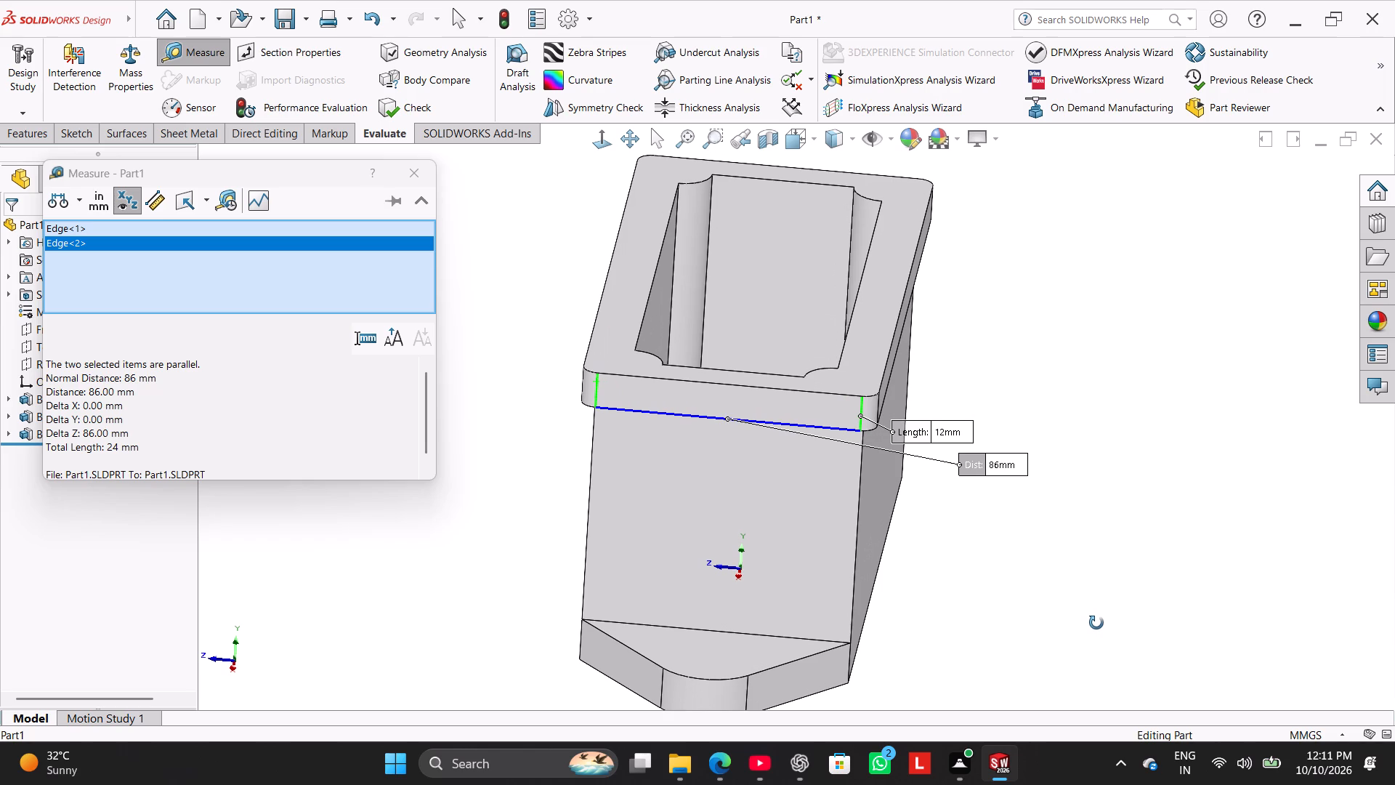
middle_drag(1096, 623, 1096, 627)
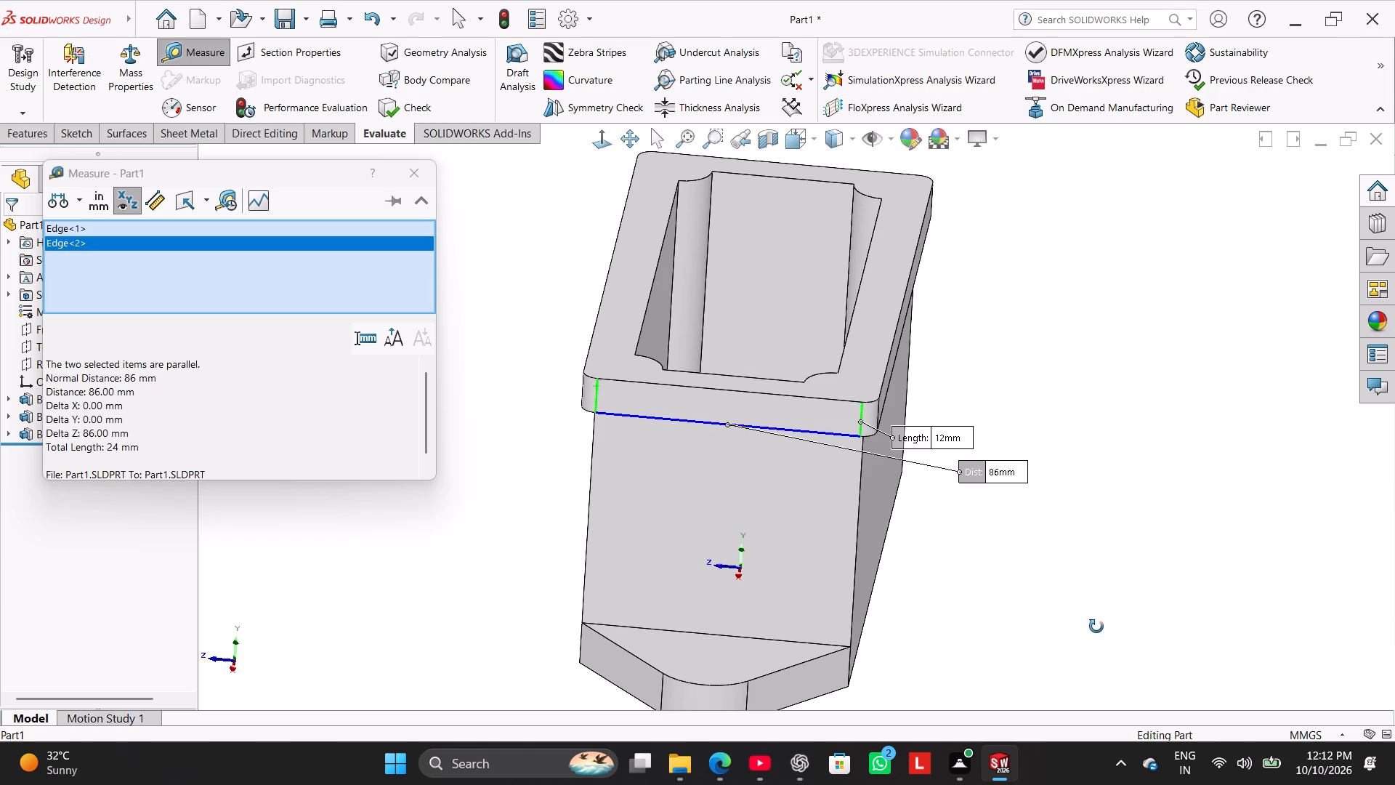
middle_drag(1096, 627, 1095, 632)
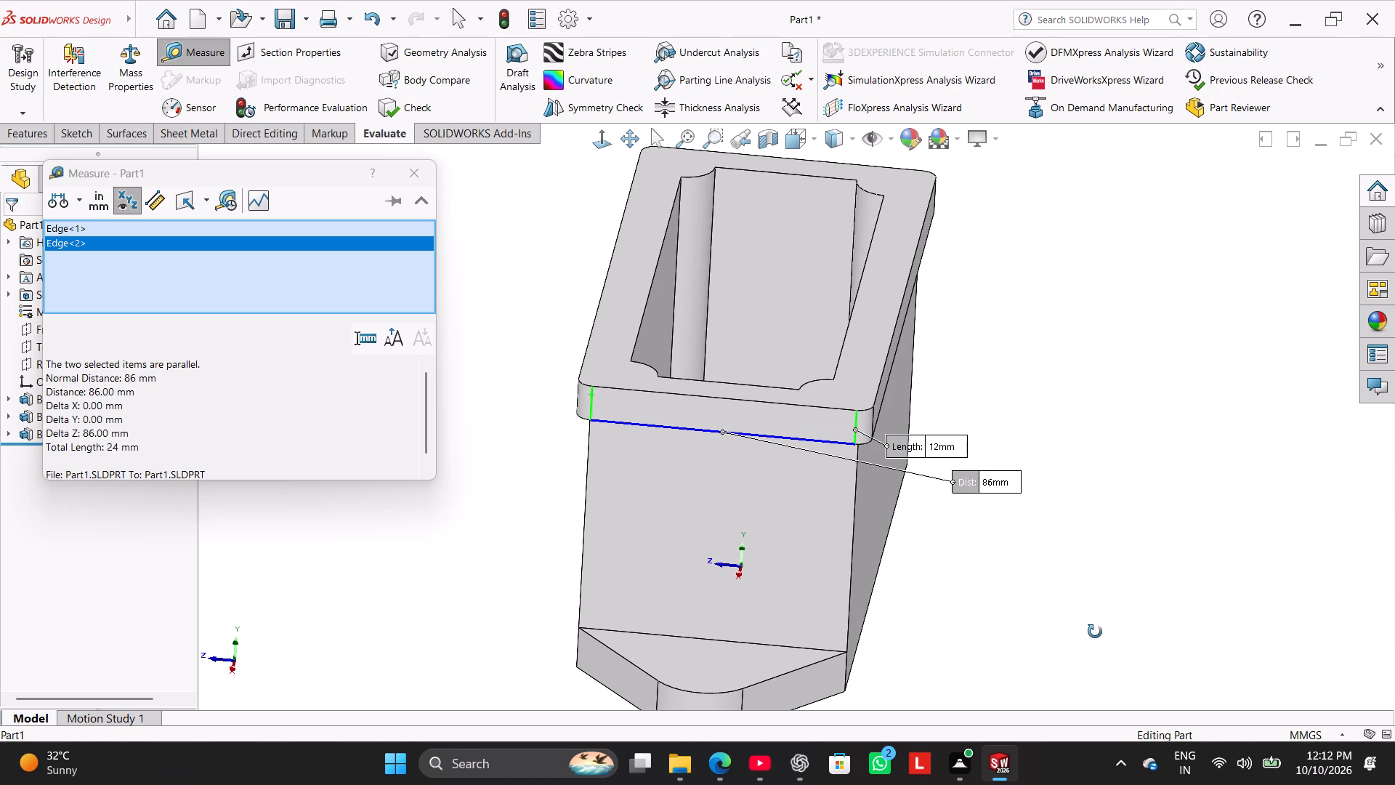
middle_drag(1095, 632, 1095, 639)
middle_click(1094, 647)
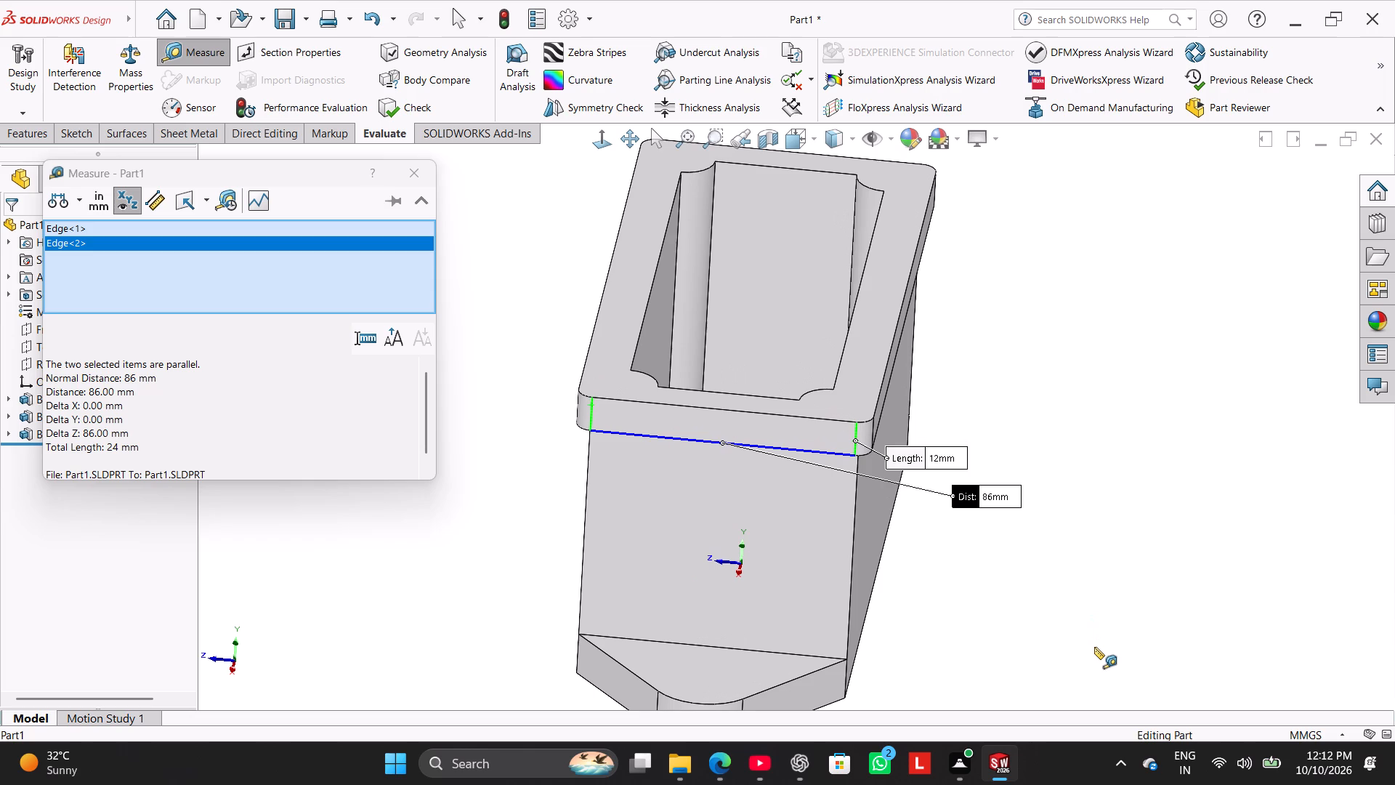
middle_click(1094, 647)
middle_drag(1096, 647, 1104, 647)
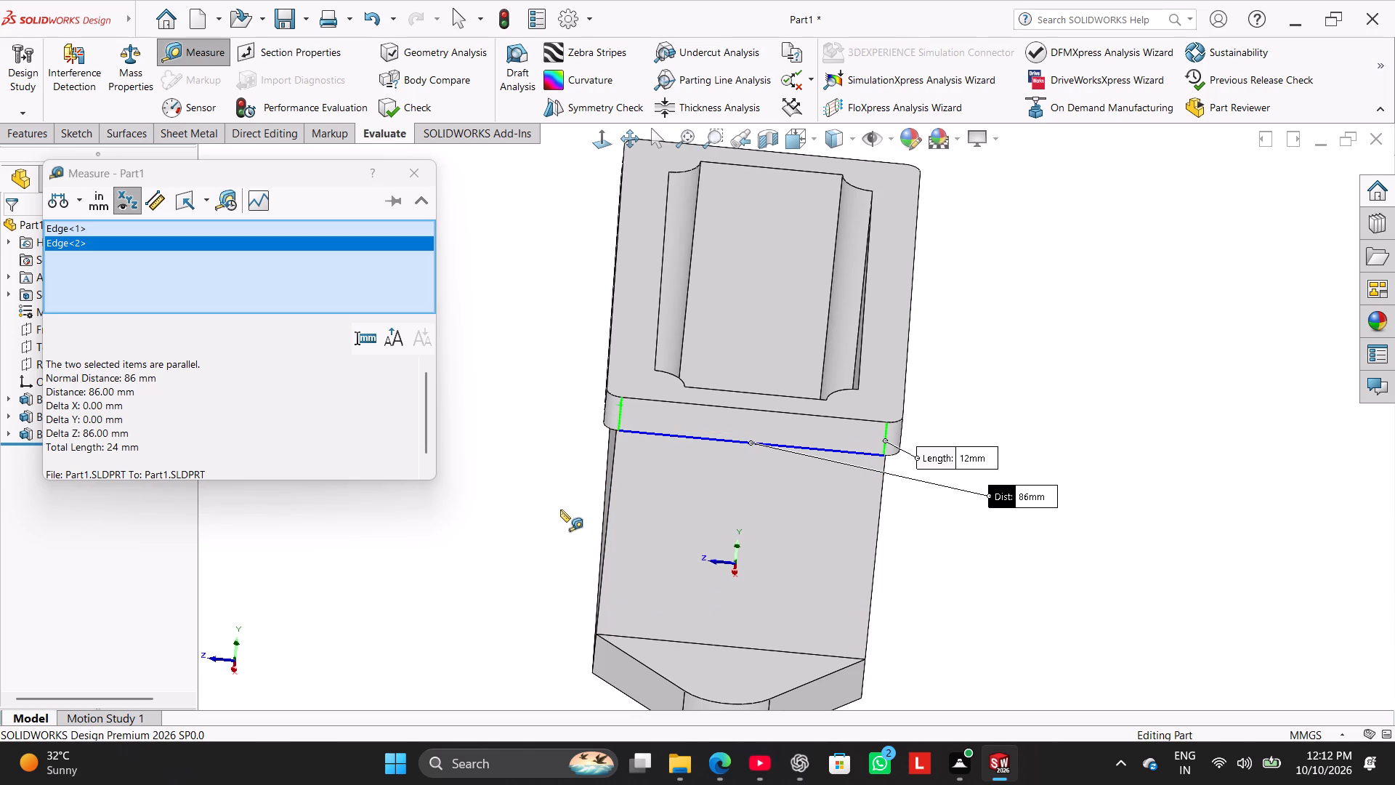
middle_drag(573, 512, 643, 510)
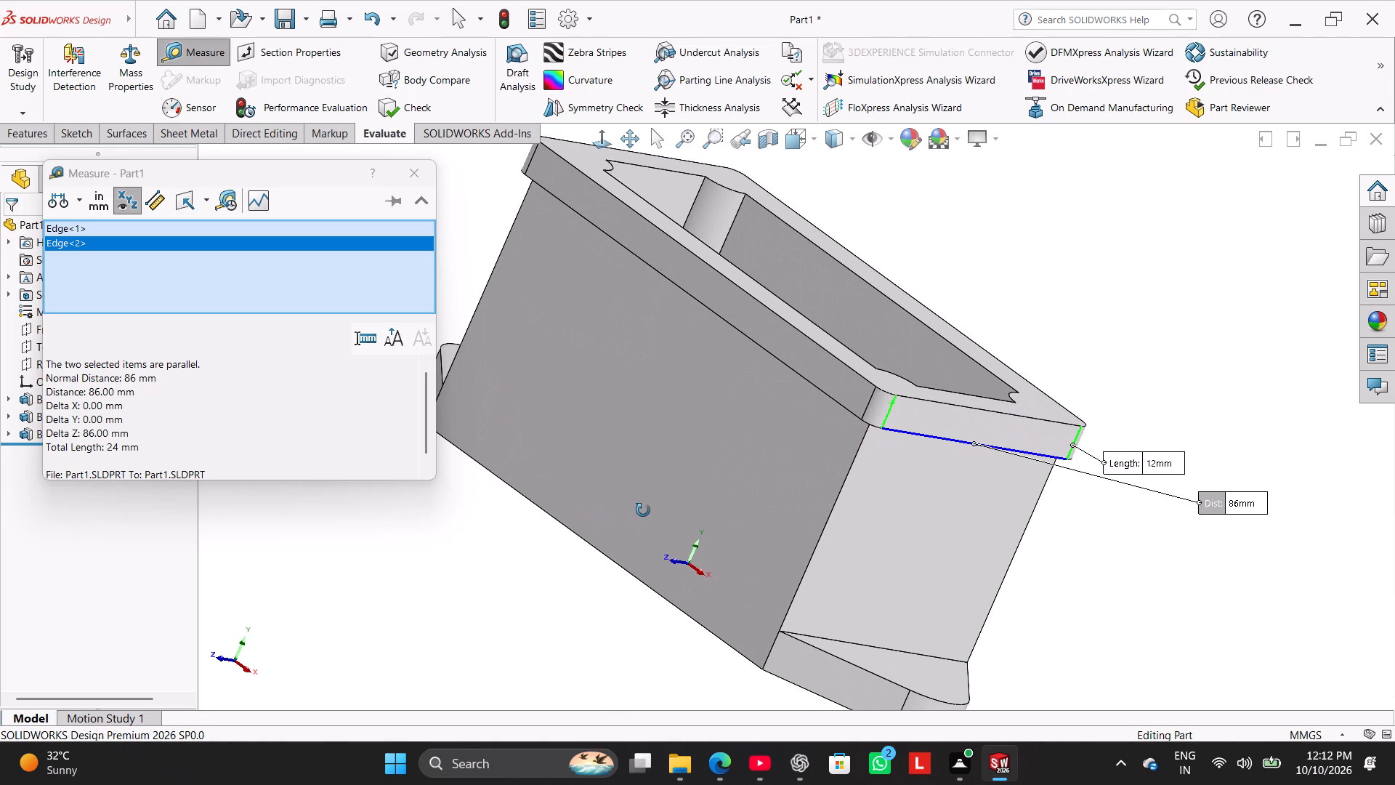
middle_drag(643, 510, 618, 347)
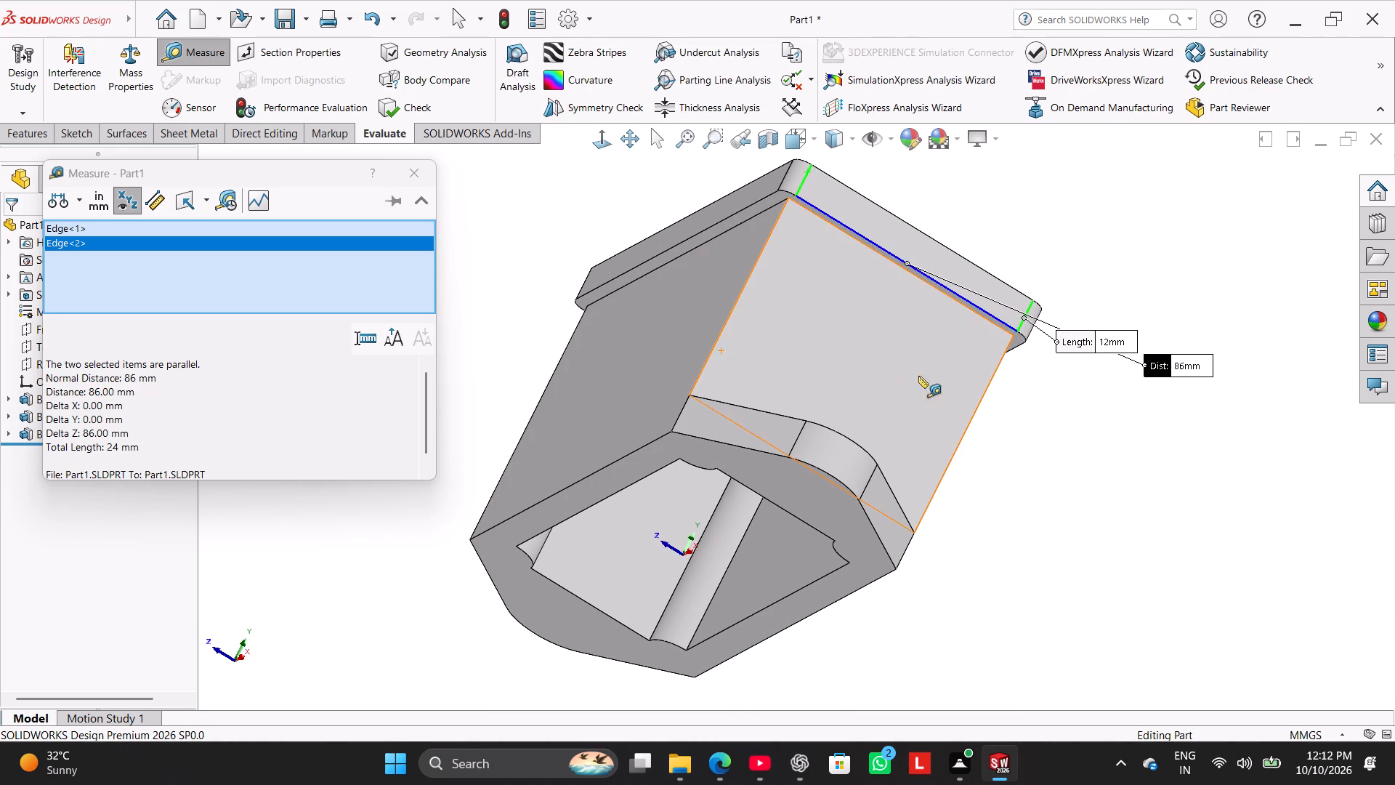
scroll(1077, 389, down, 2)
scroll(965, 350, down, 2)
scroll(919, 296, down, 2)
scroll(971, 477, up, 4)
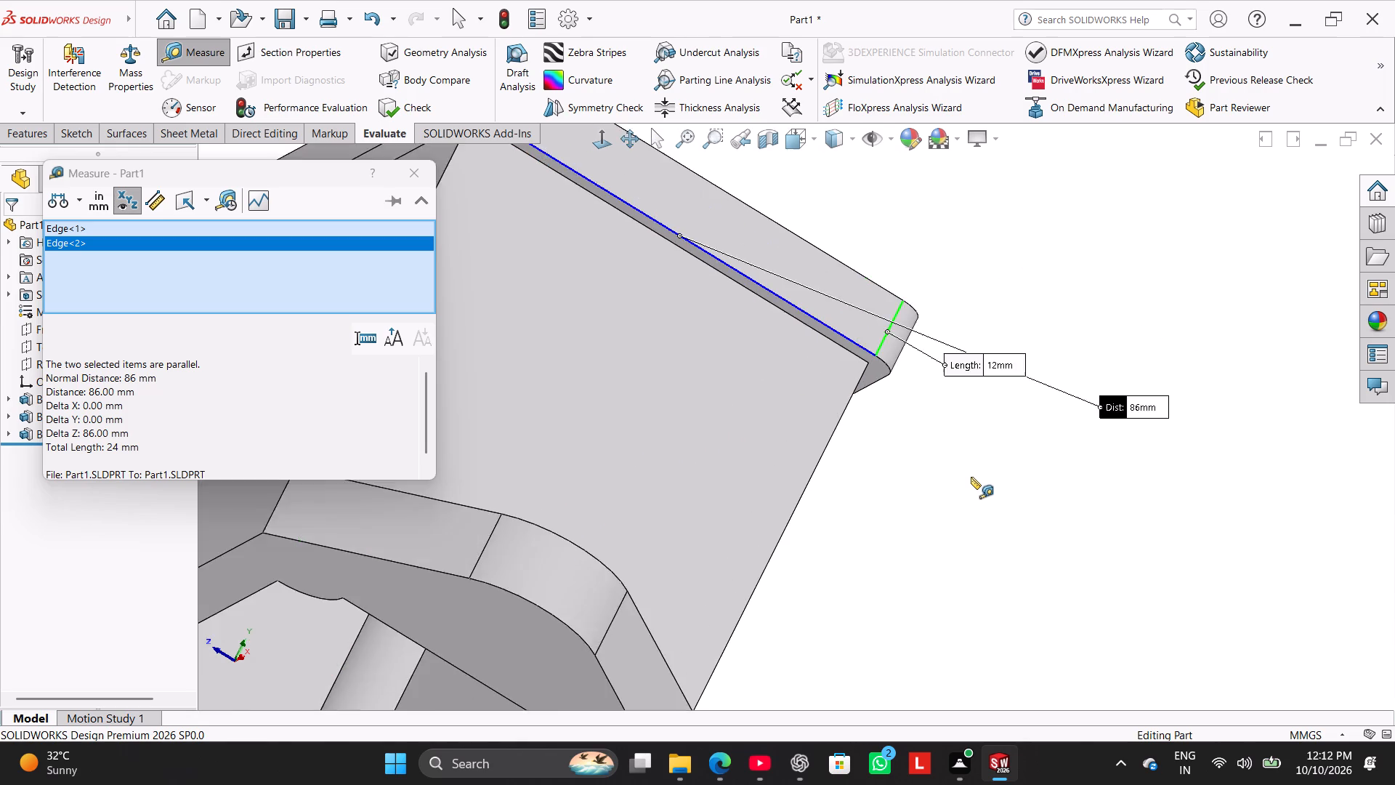
scroll(971, 477, up, 5)
middle_drag(649, 239, 636, 354)
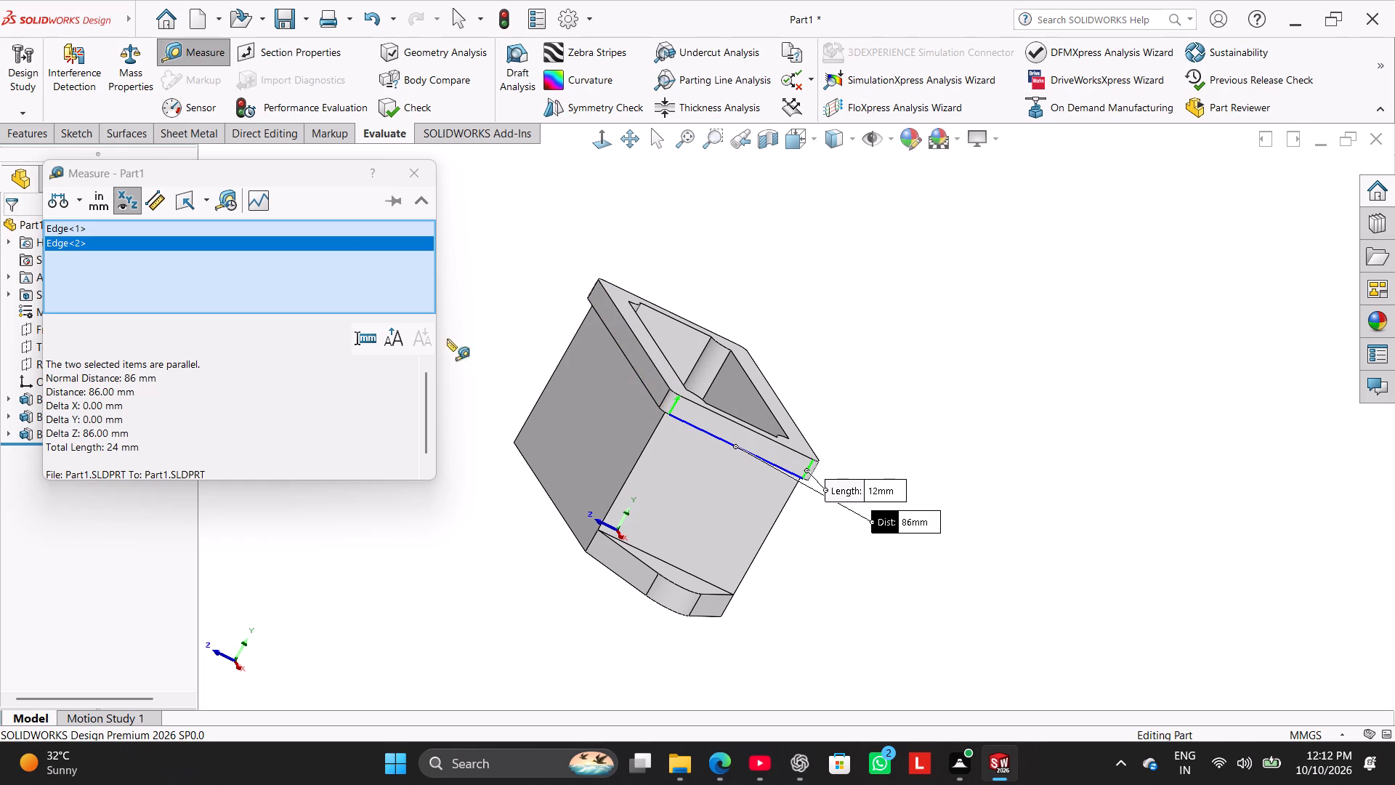
Clear the measured edges, measure the distance between the main body's two long outer side faces, and close the measurement.
right_click(344, 254)
click(368, 265)
click(587, 422)
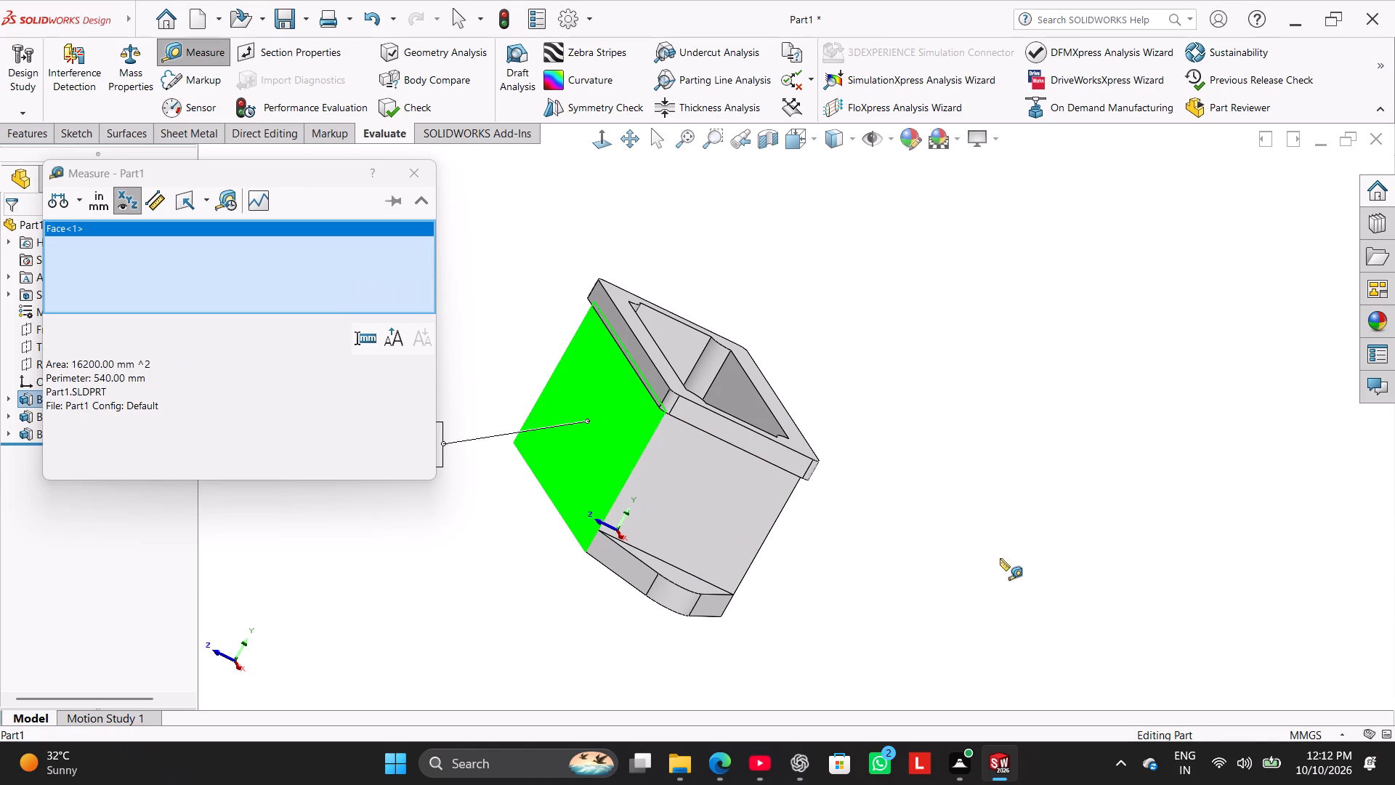
middle_drag(1005, 557, 910, 505)
click(787, 475)
middle_drag(668, 286, 781, 371)
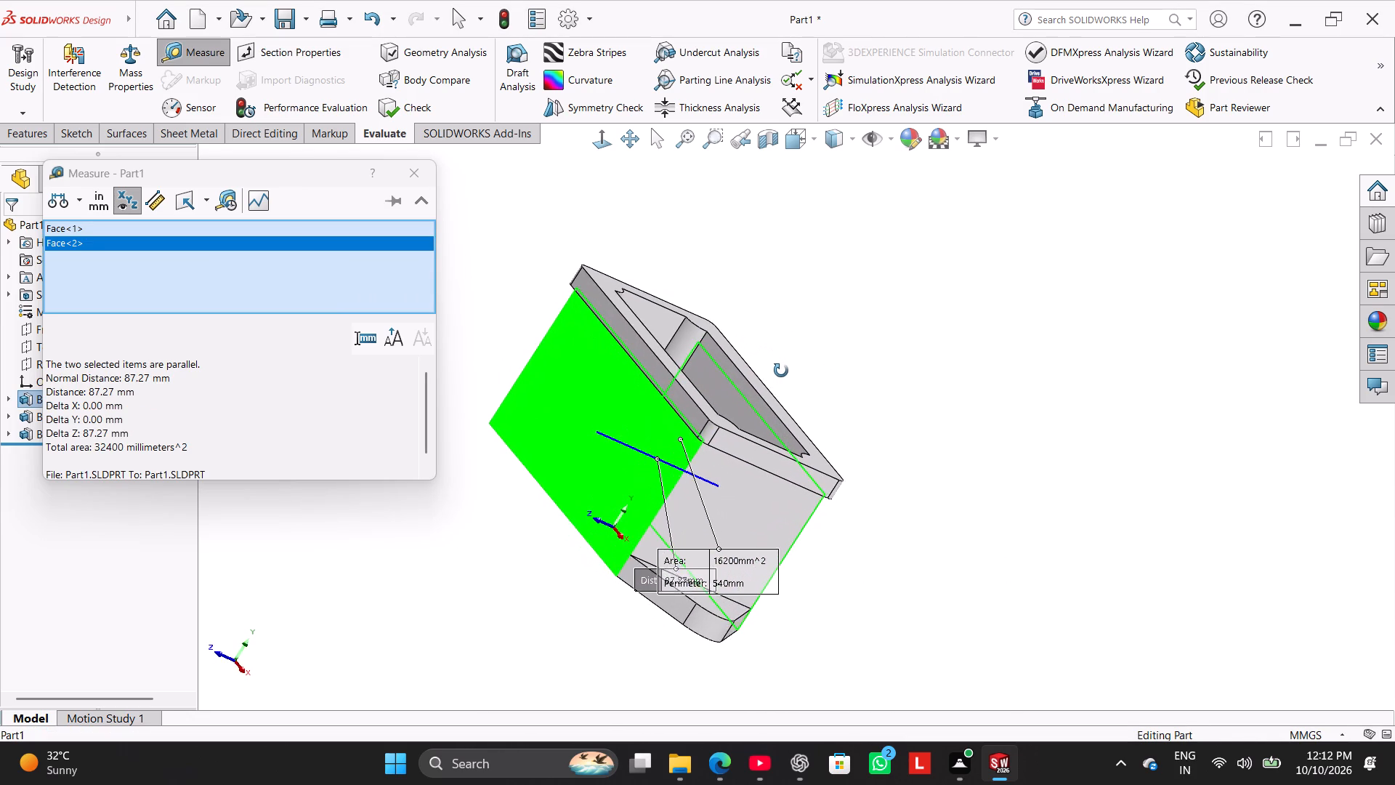
middle_drag(781, 371, 796, 395)
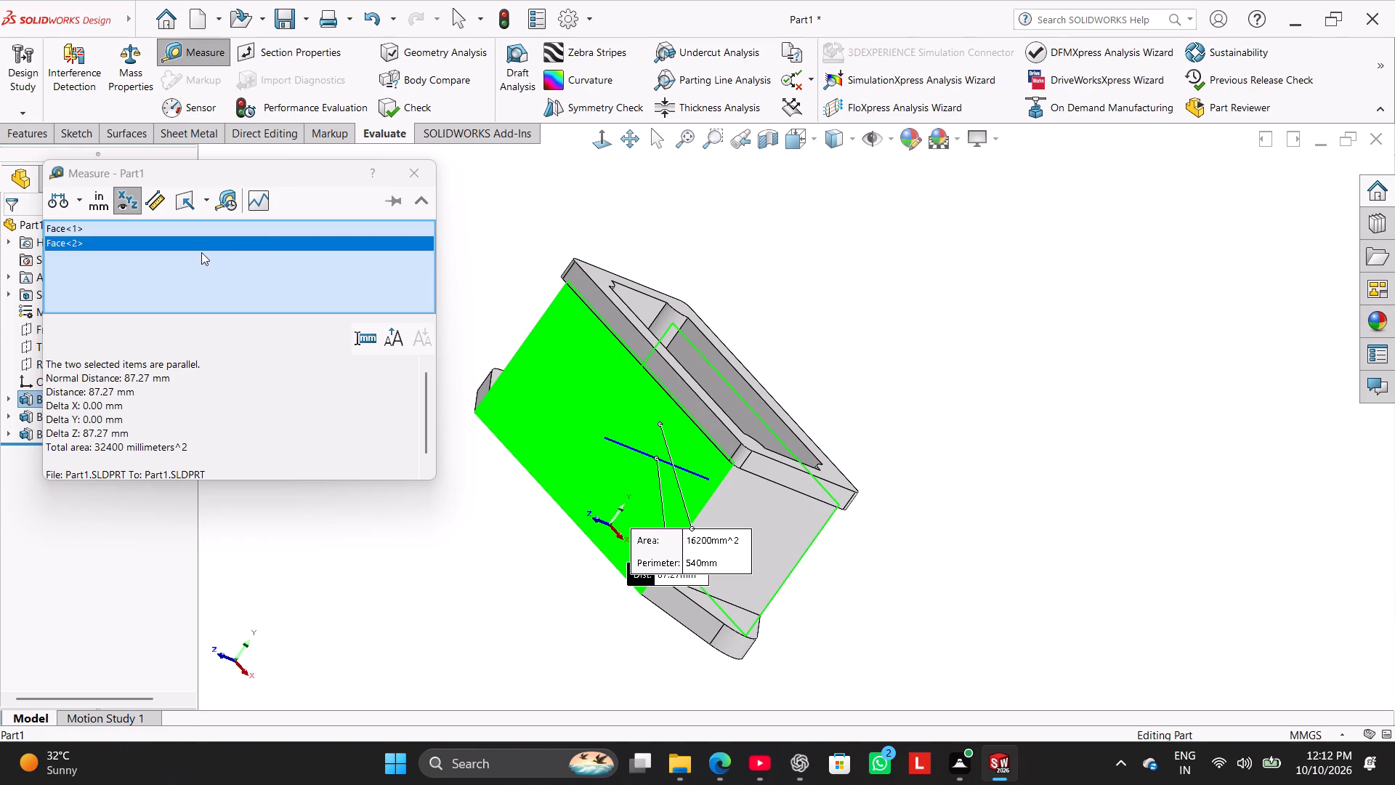
click(403, 178)
click(413, 347)
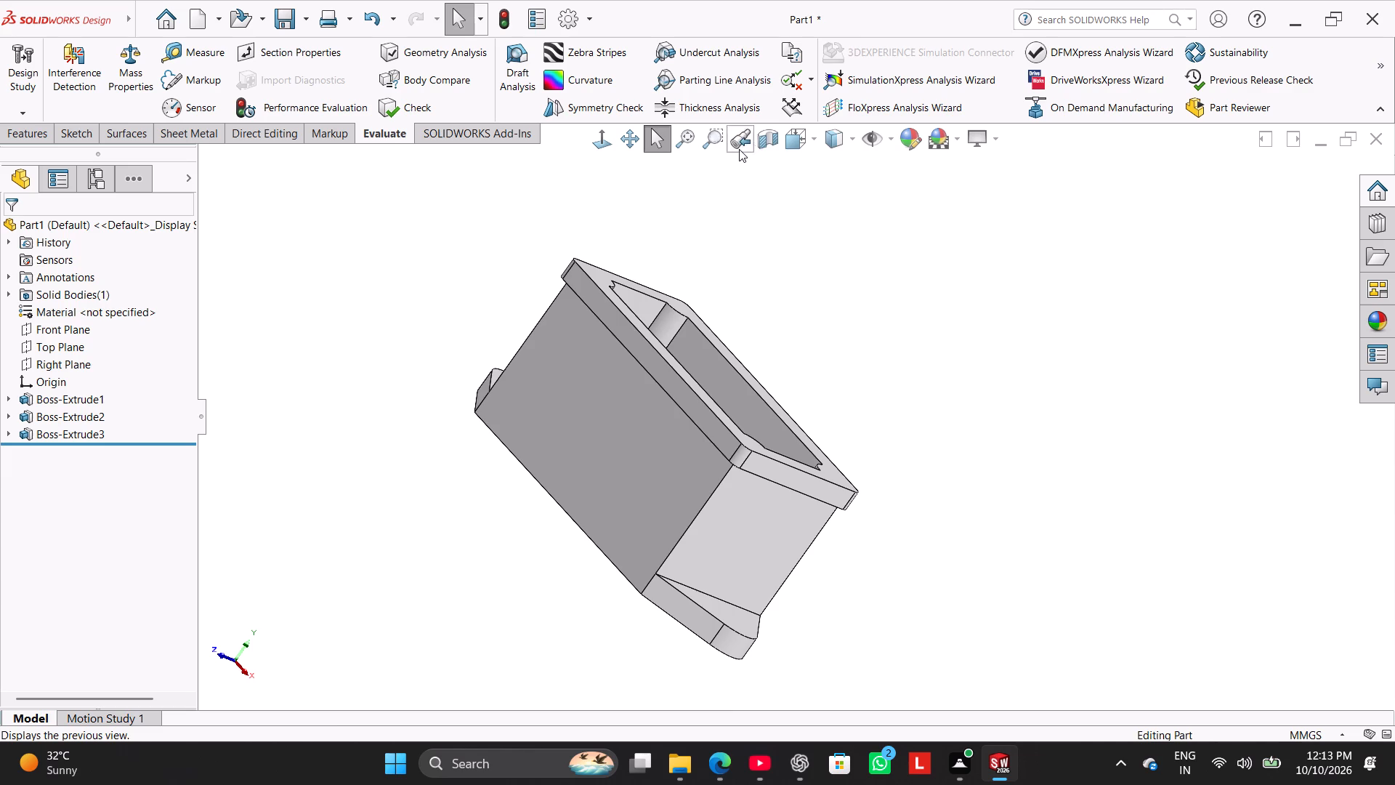
Section the part on the Front Plane and on the Right Plane, and examine the interior walls from several angles.
click(761, 140)
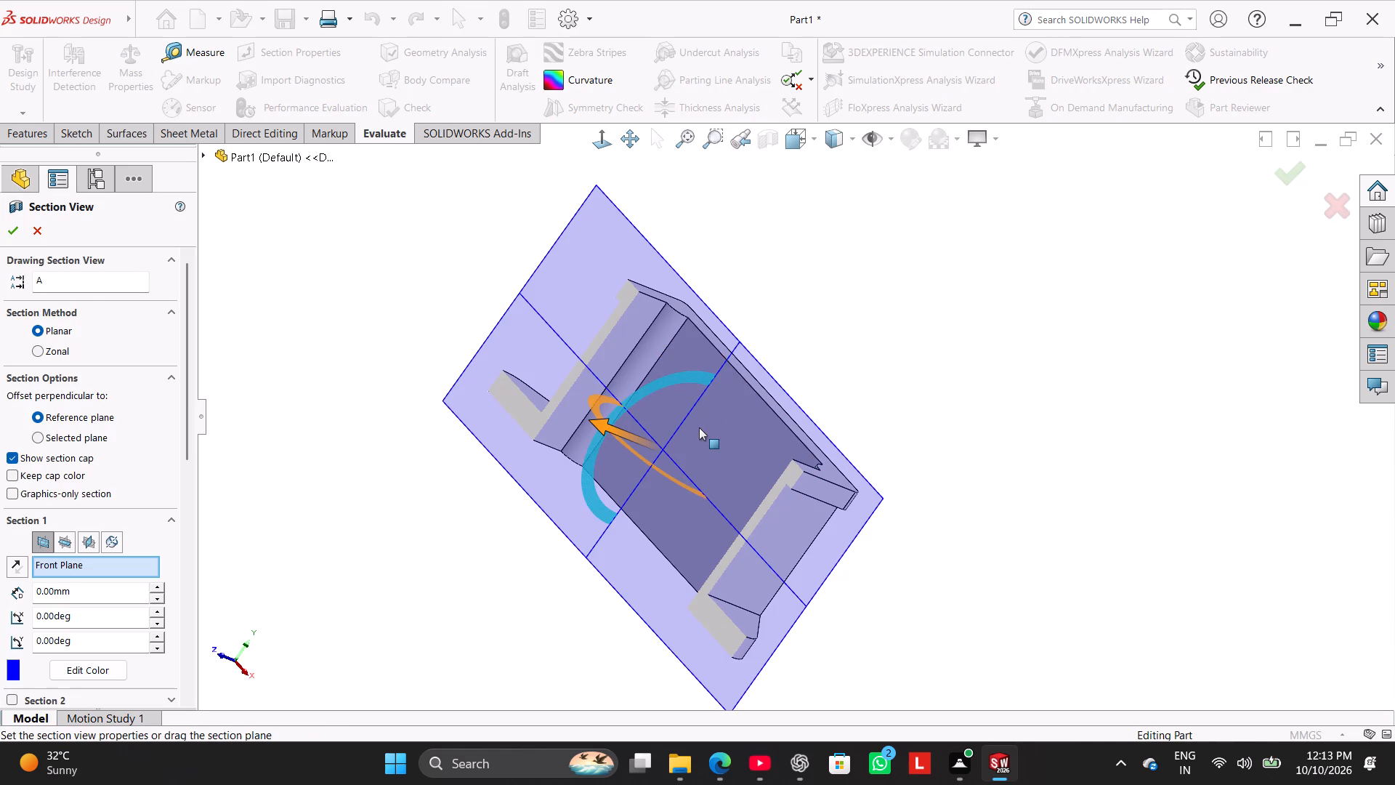
middle_drag(539, 544, 547, 552)
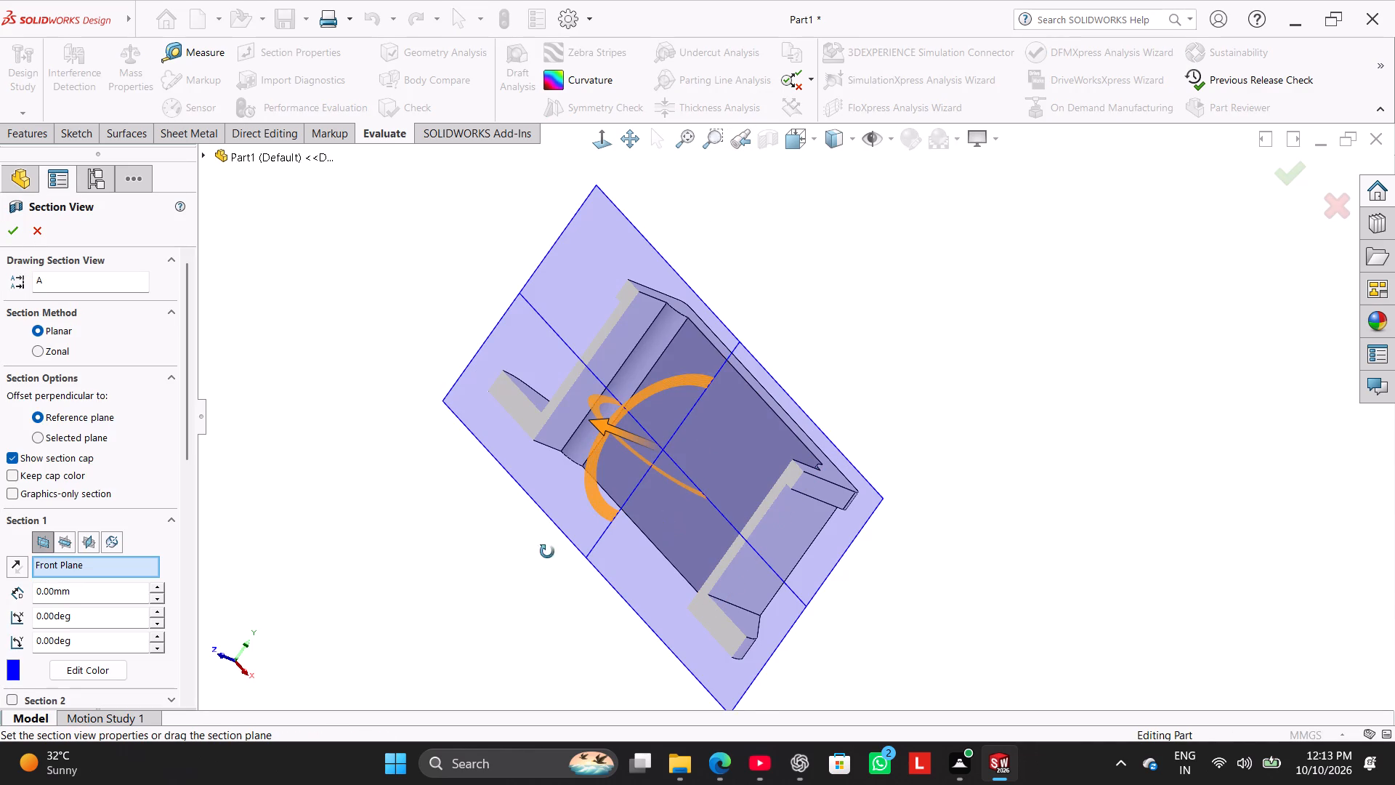
middle_drag(547, 552, 604, 639)
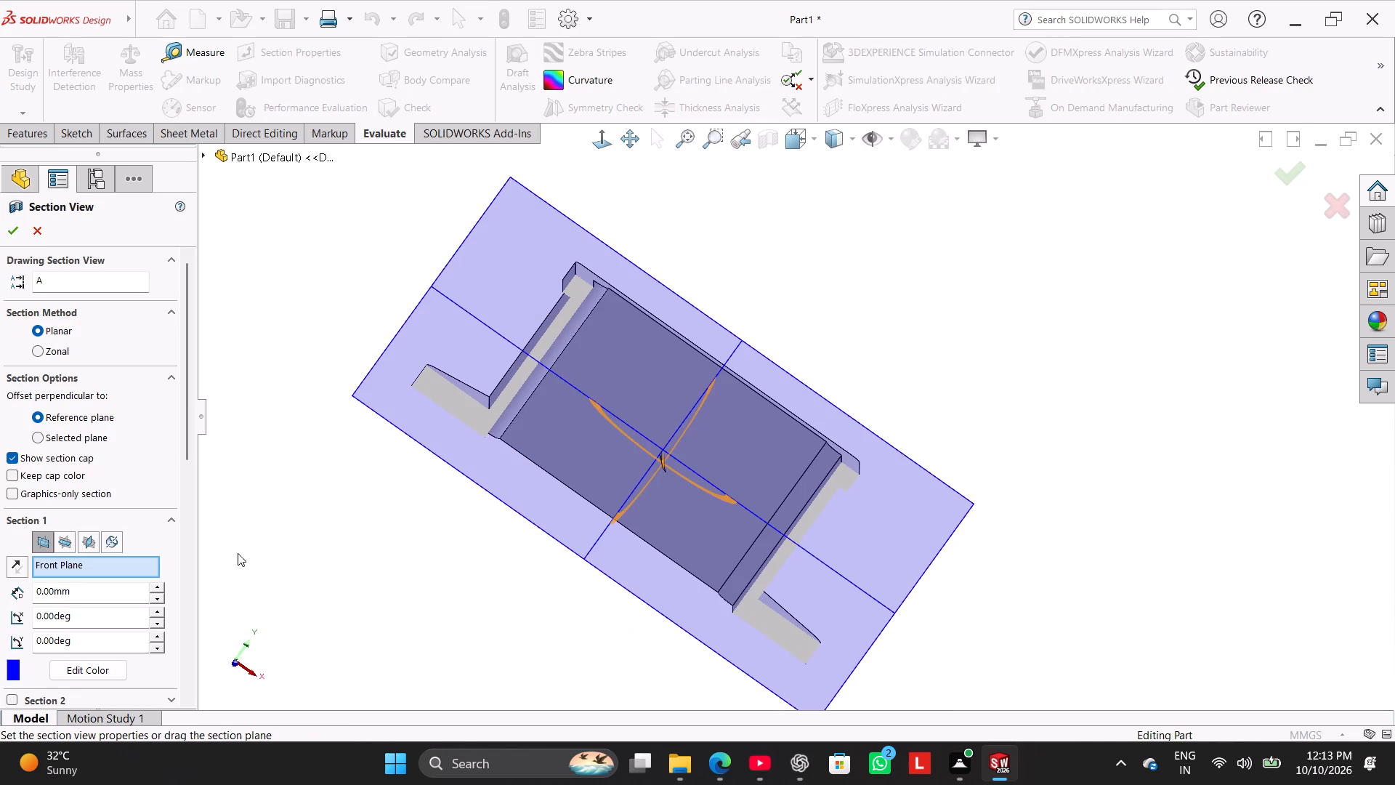
click(92, 536)
middle_drag(490, 516, 488, 579)
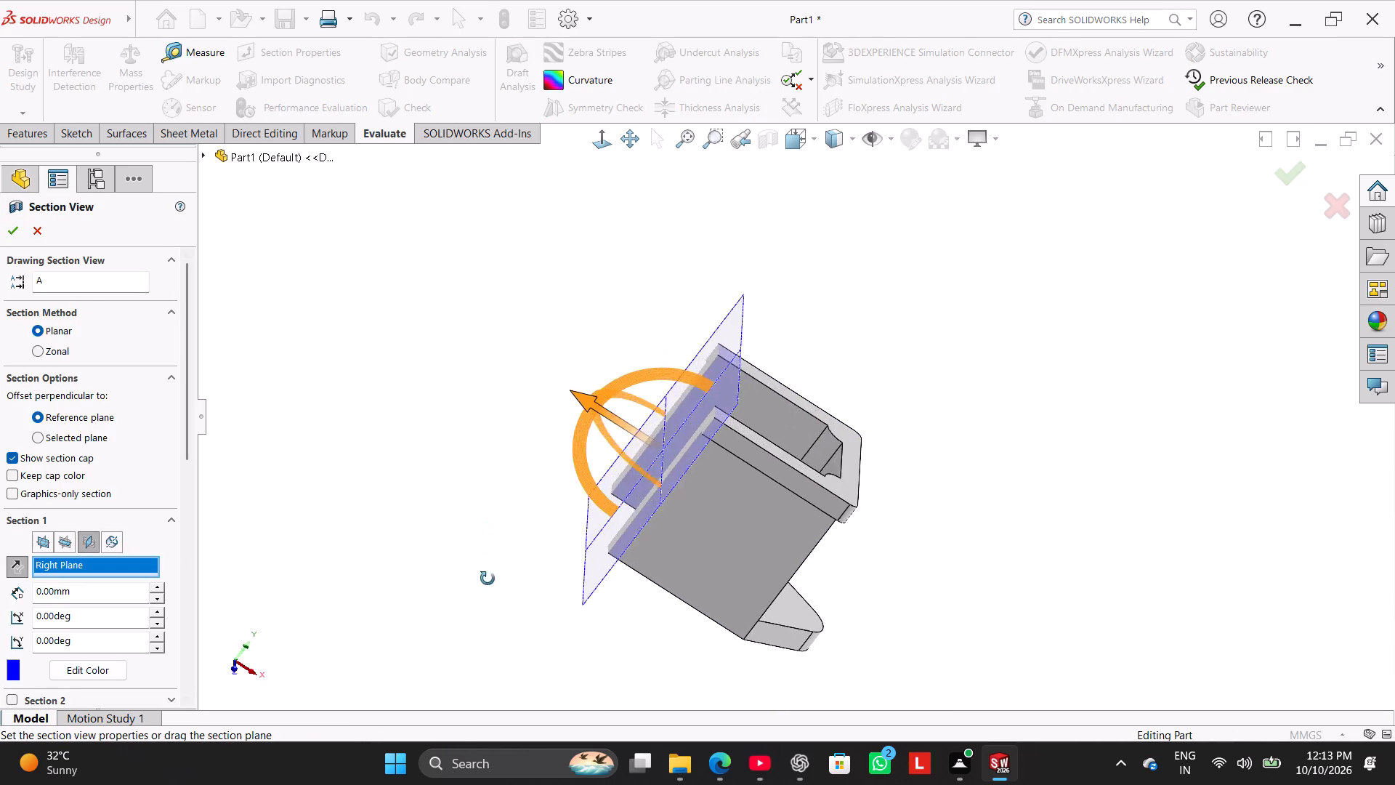
middle_drag(488, 579, 440, 664)
middle_drag(512, 487, 504, 579)
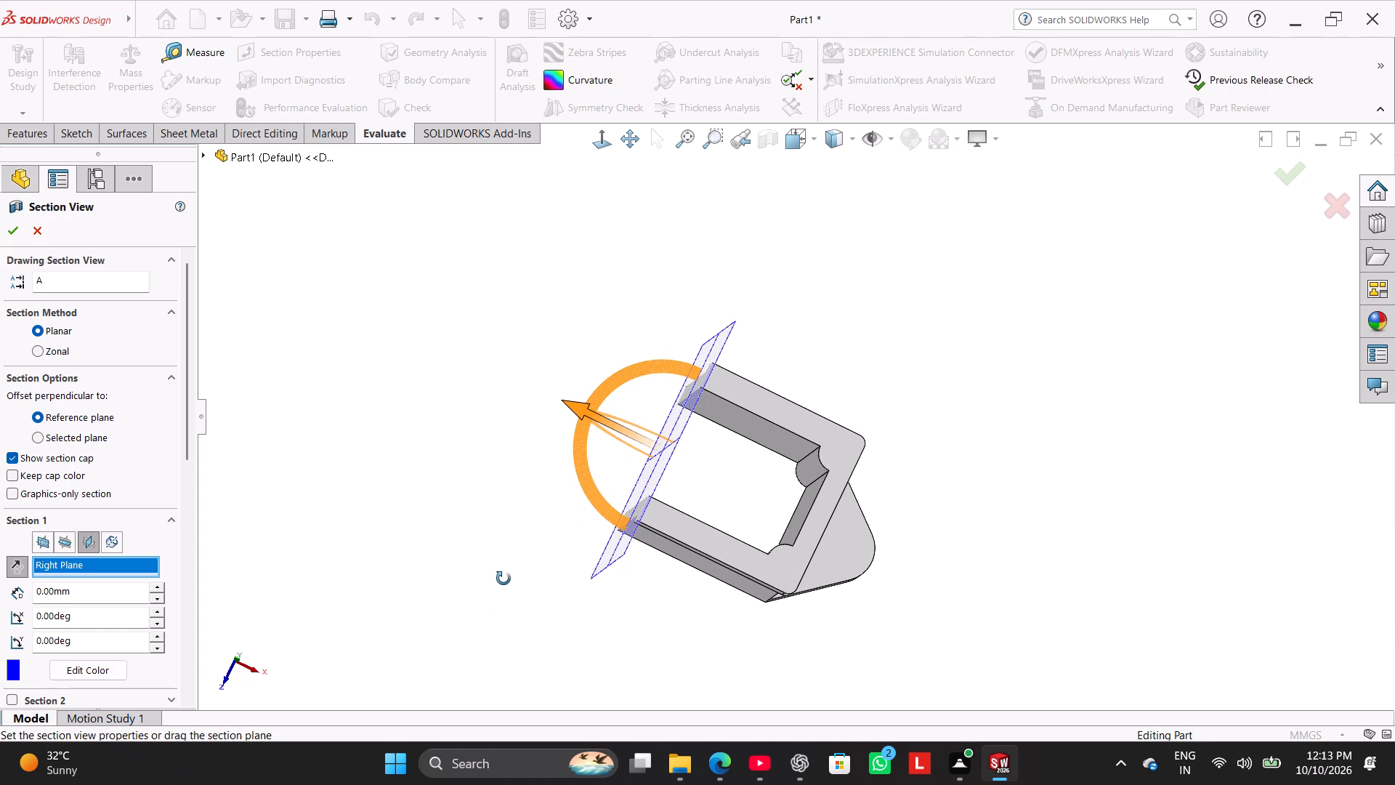
middle_drag(504, 579, 504, 598)
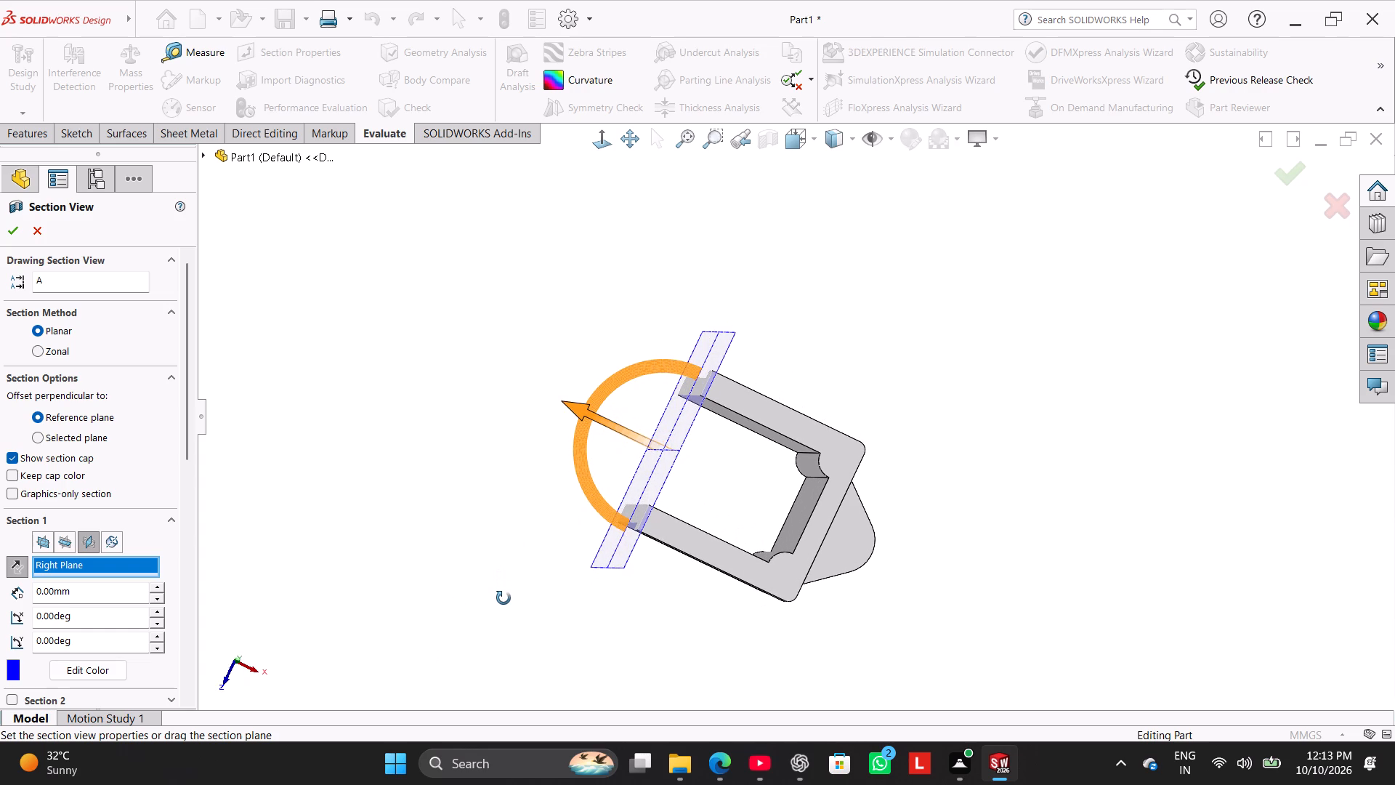
middle_drag(504, 598, 504, 599)
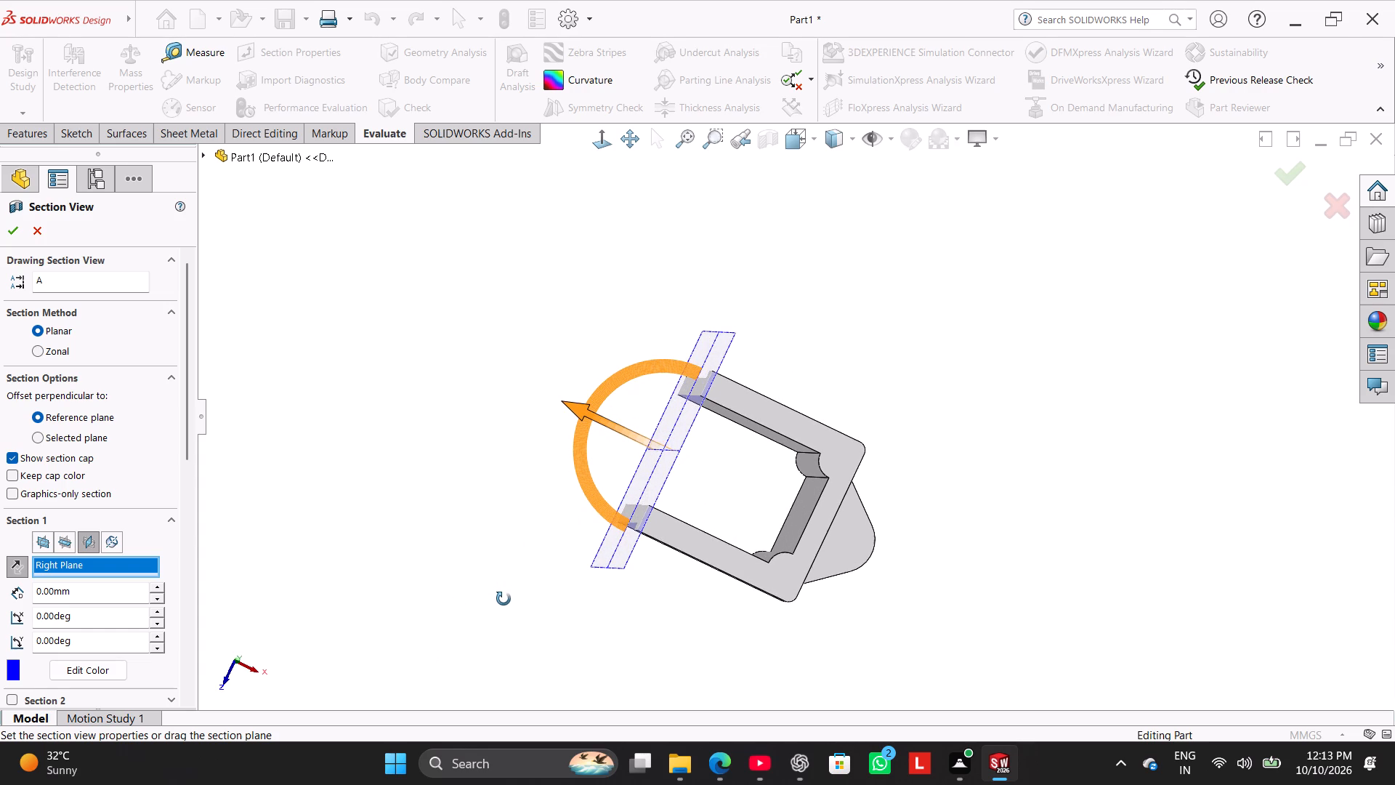
middle_drag(504, 599, 490, 627)
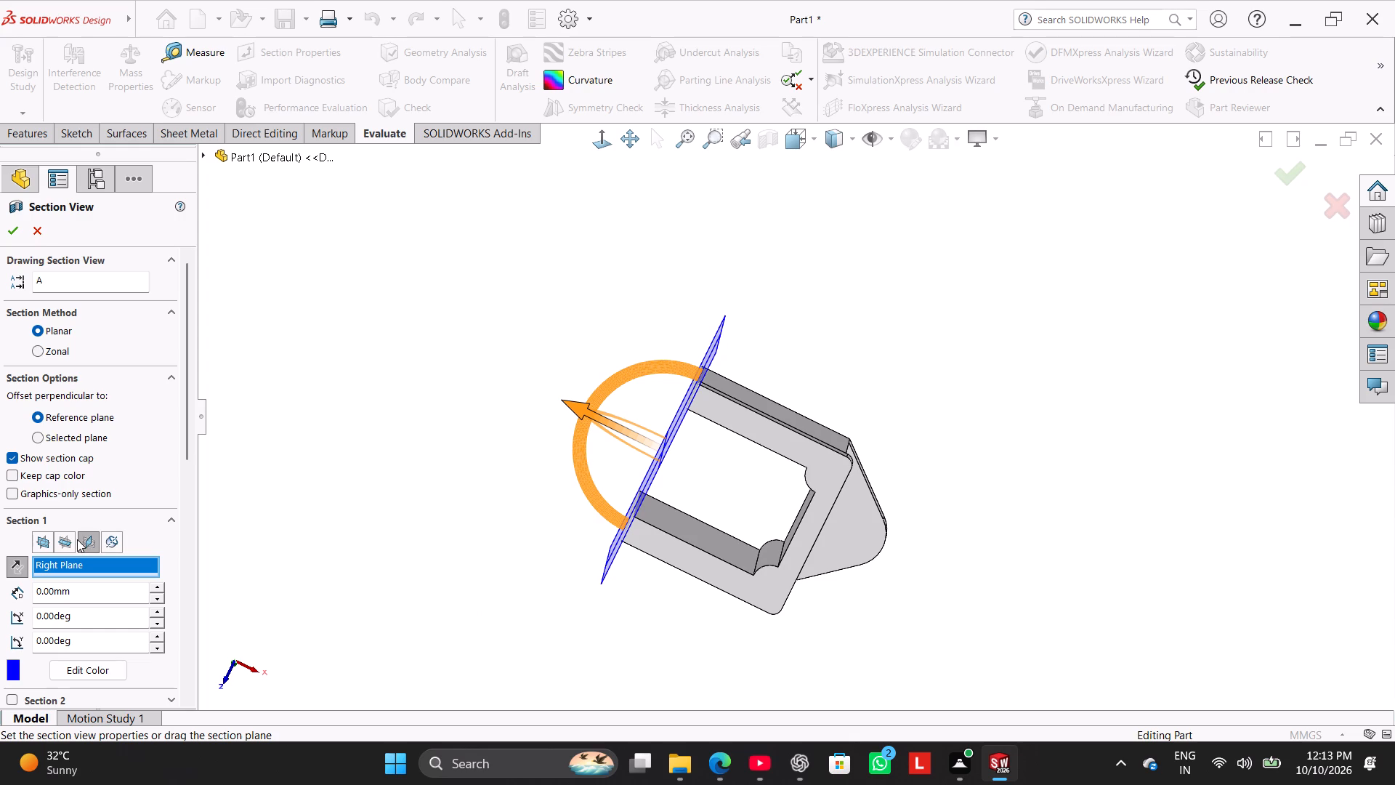
Section the part parallel to the Top Plane at a 93 mm offset and examine the rim's cross-section square-on.
click(70, 539)
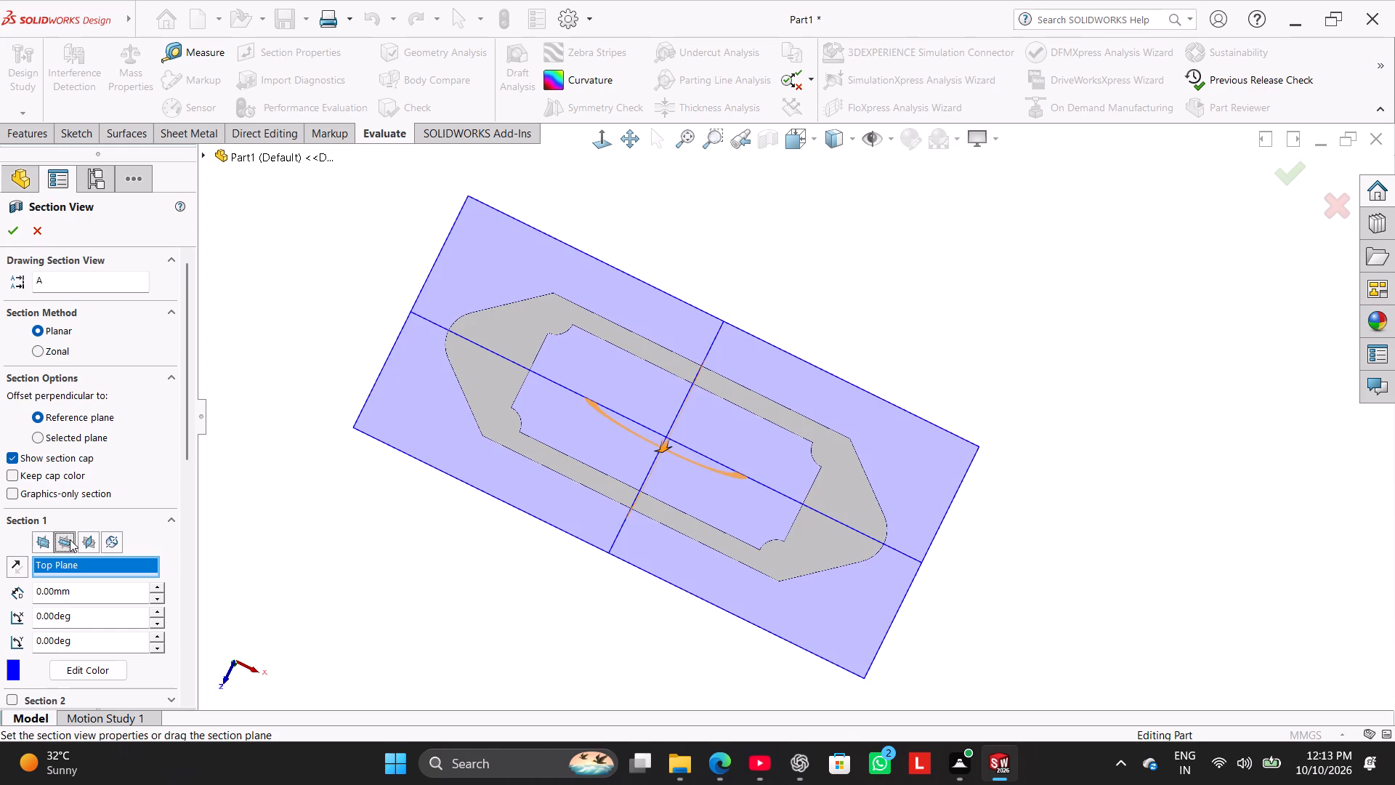
middle_drag(468, 548, 534, 478)
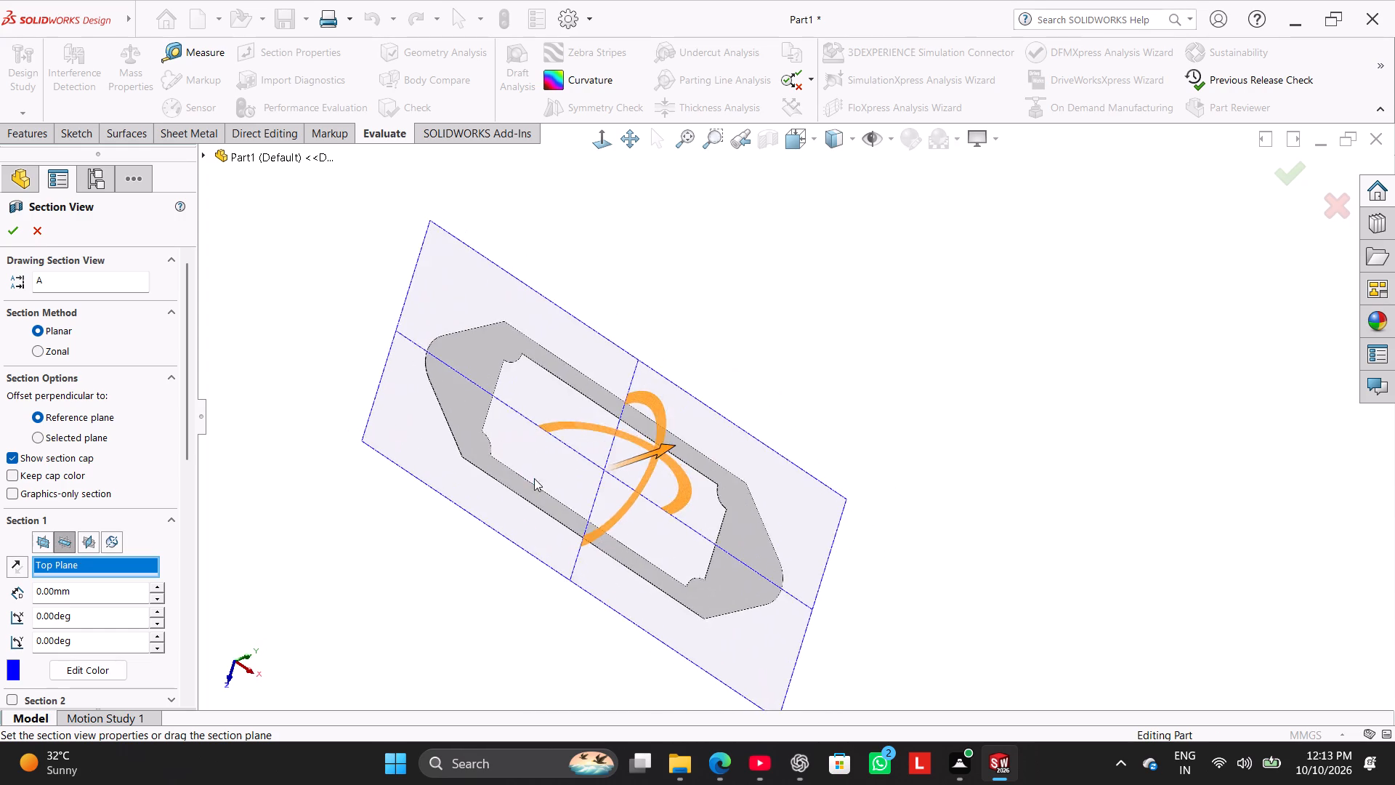
drag(662, 450, 751, 440)
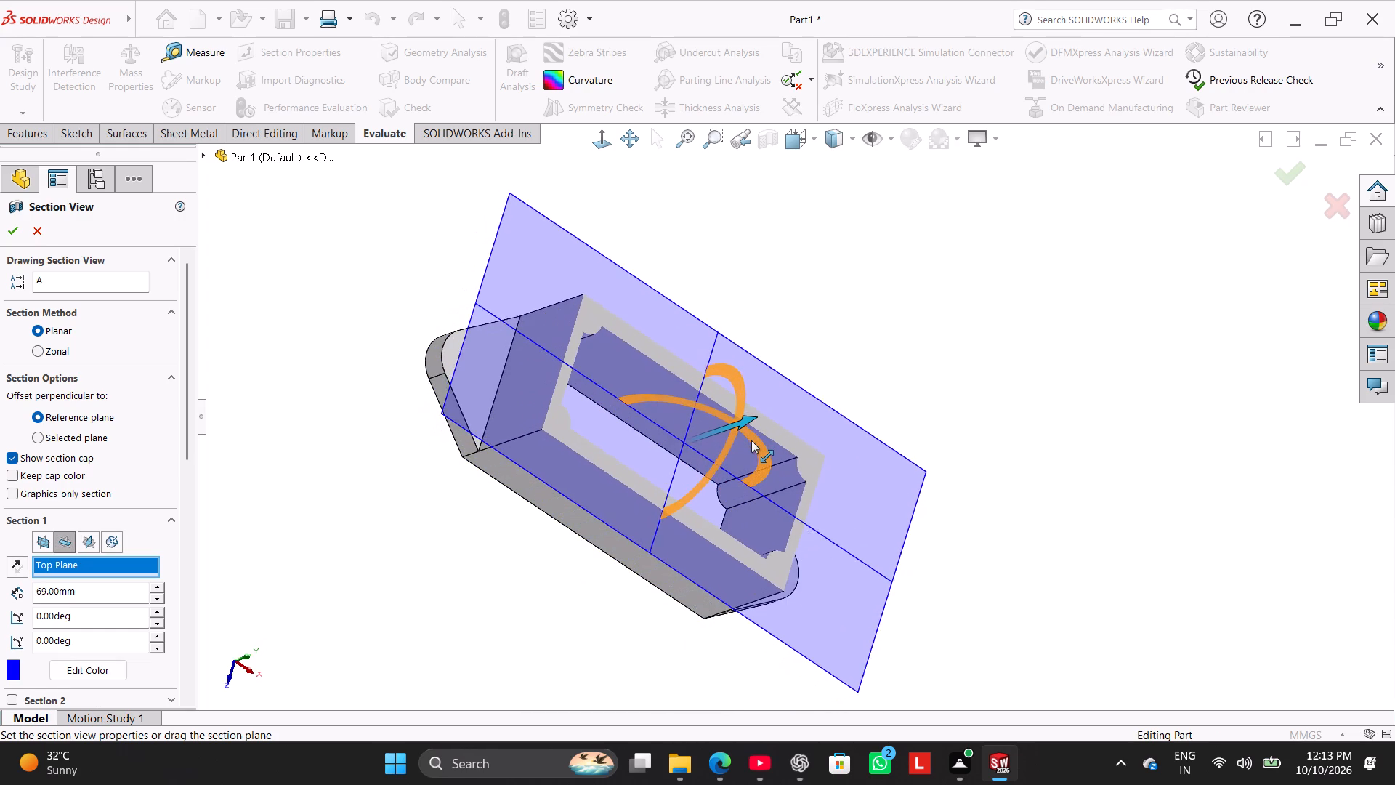
drag(751, 440, 781, 440)
click(606, 142)
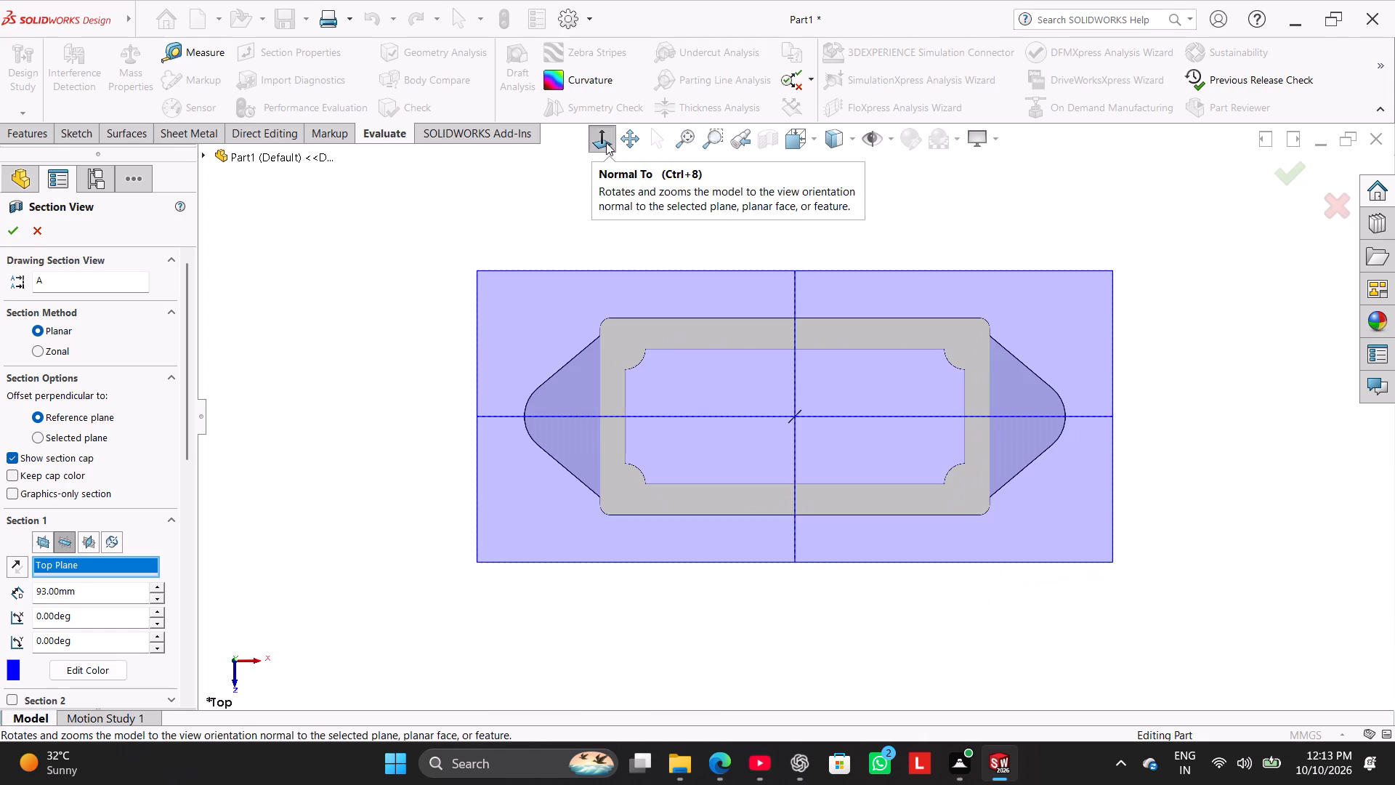
Section the part parallel to the Right Plane and move the section plane along the body's length to inspect it.
click(92, 535)
middle_drag(389, 498, 448, 550)
drag(723, 435, 663, 457)
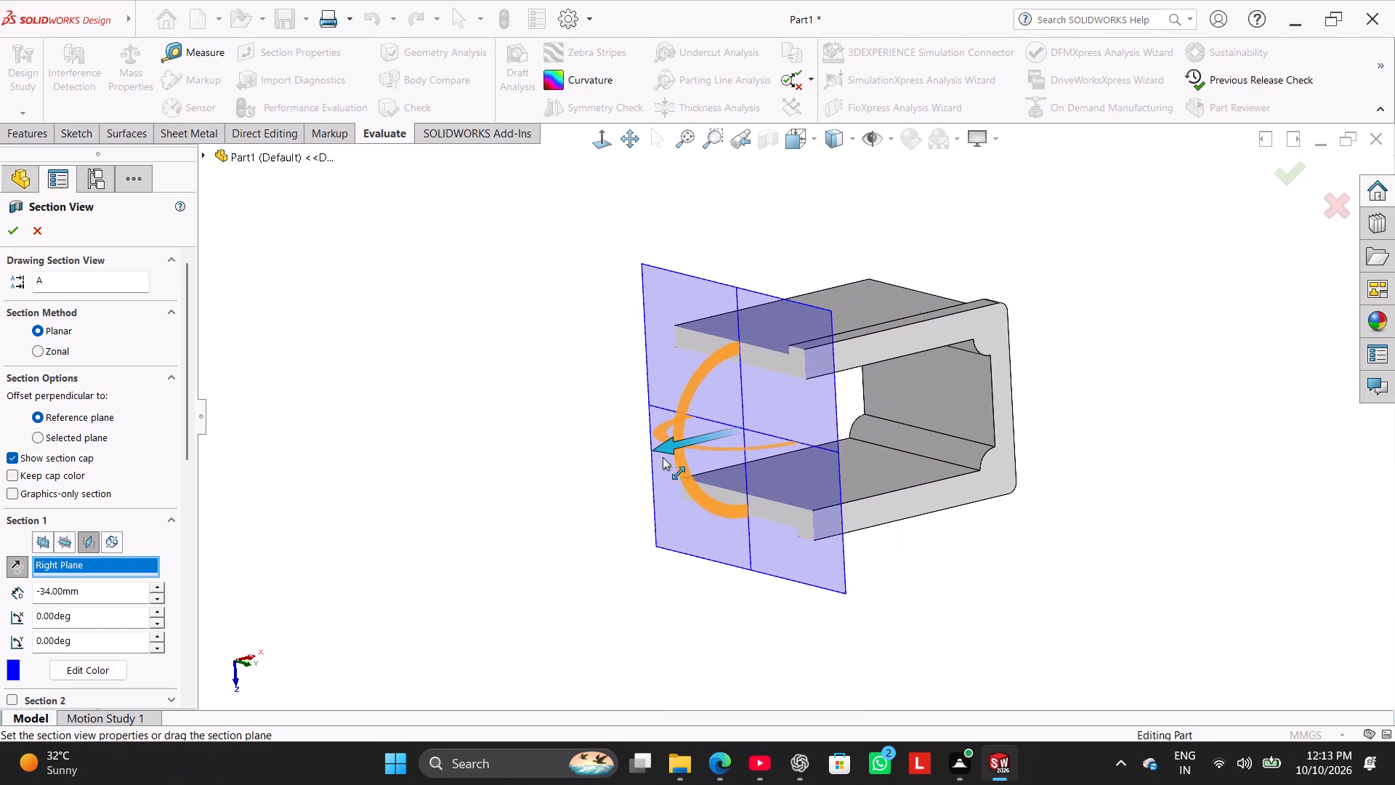
drag(663, 457, 645, 464)
Section the part parallel to the Front Plane, inspect it square-on at a -2 mm offset, and close without keeping the section.
click(43, 539)
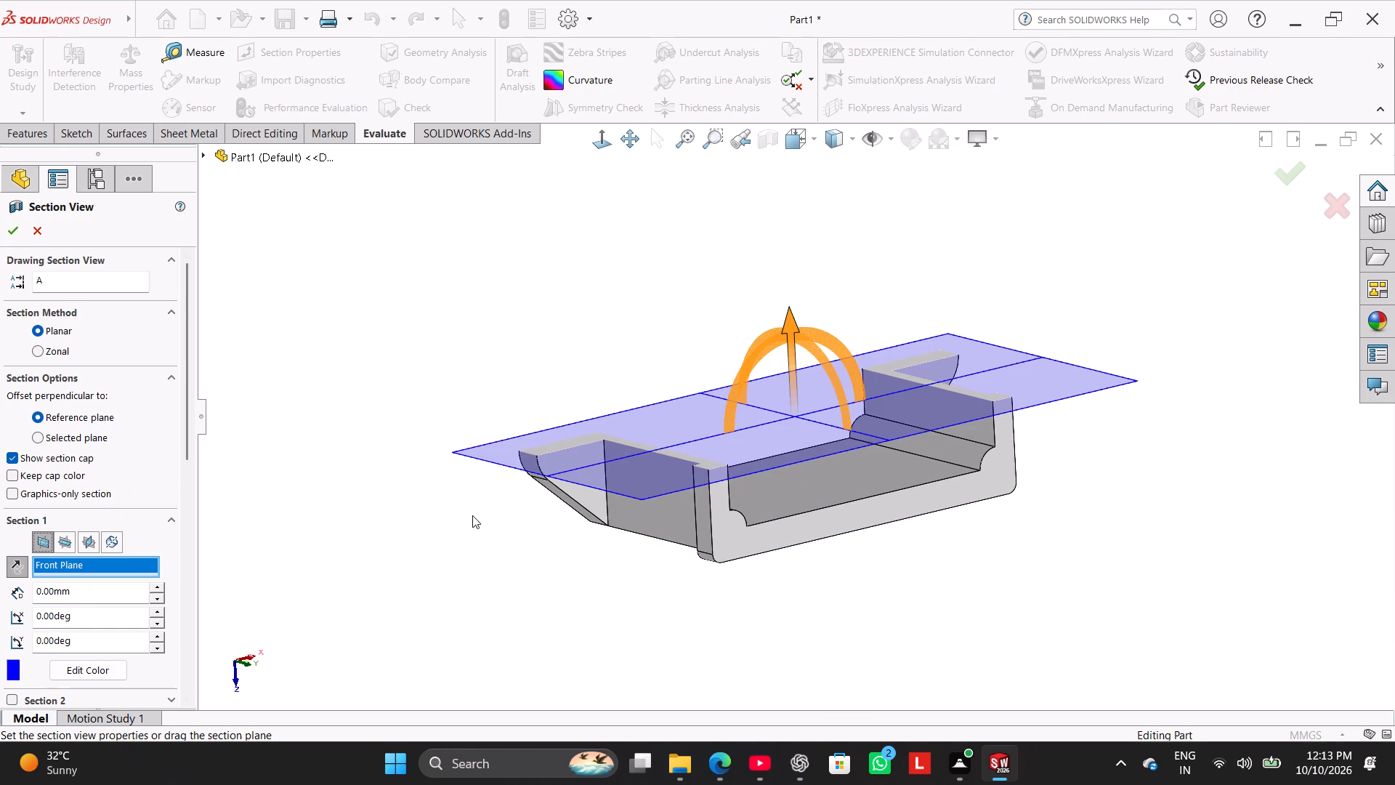
drag(796, 323, 798, 296)
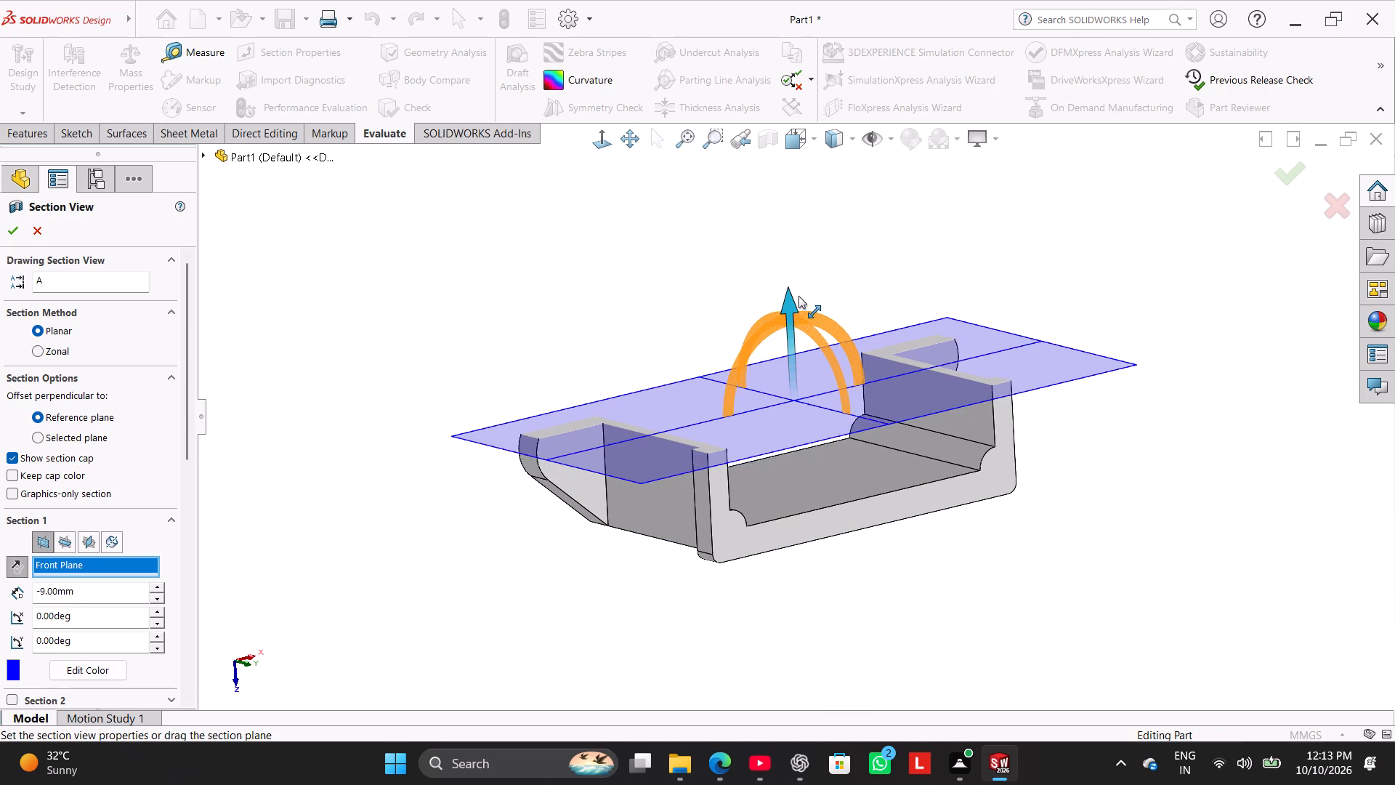
drag(798, 296, 824, 253)
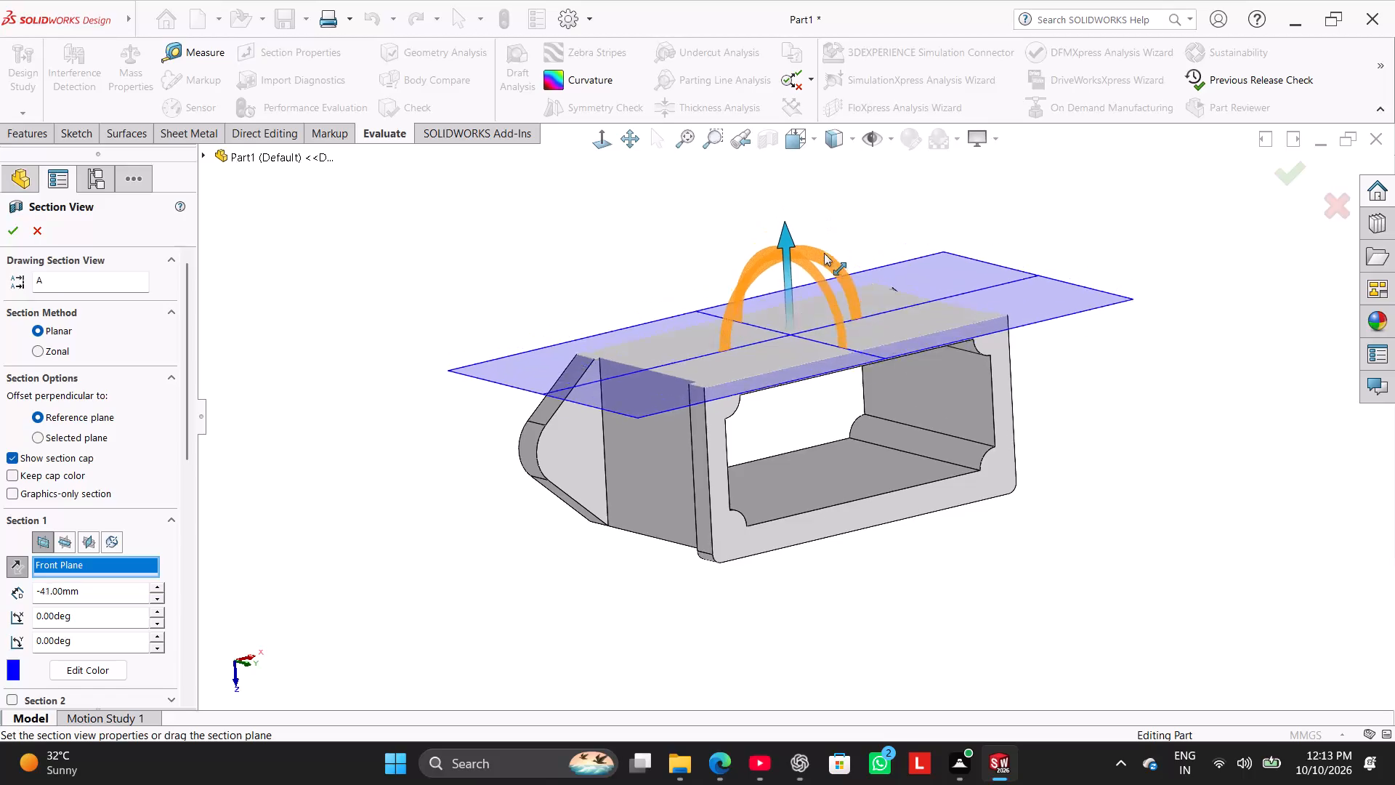
drag(824, 253, 820, 317)
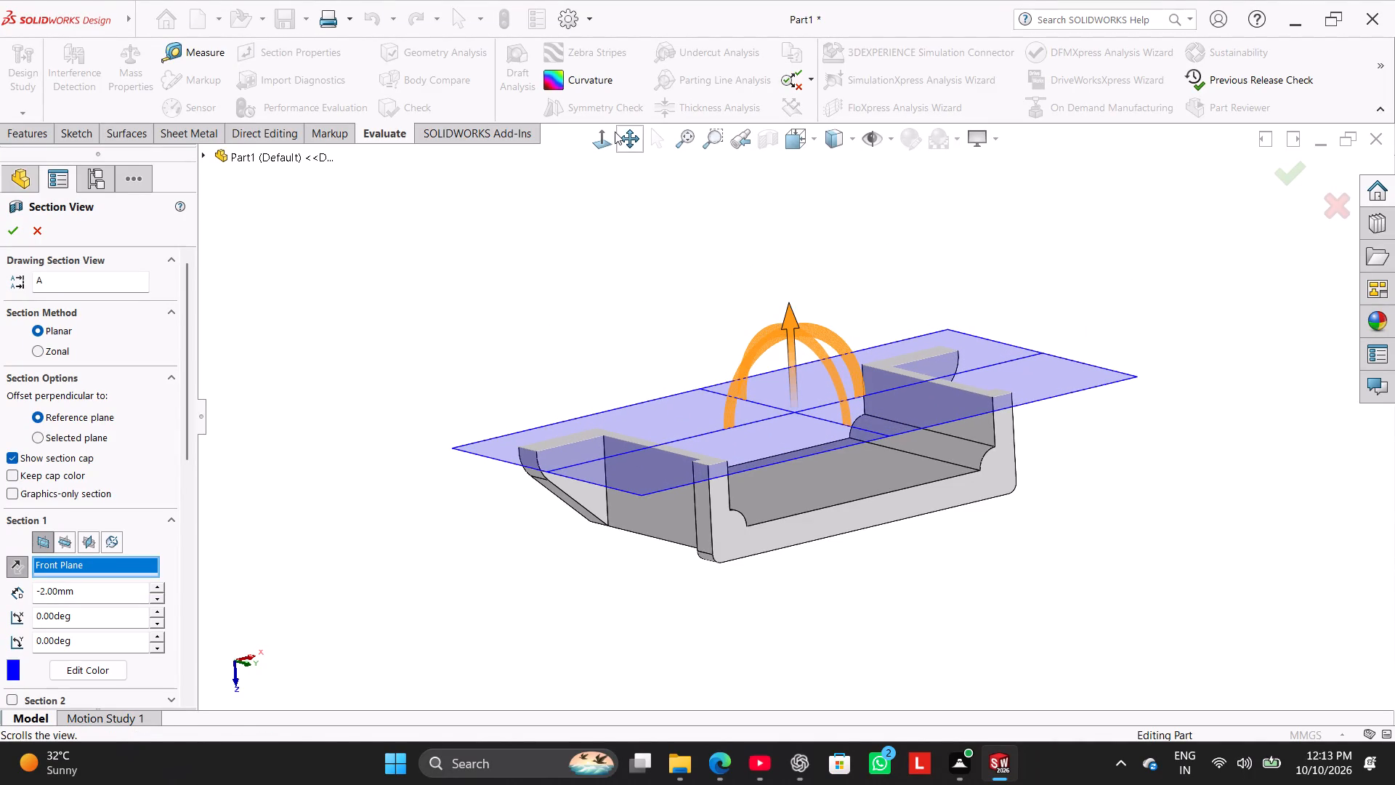
click(607, 138)
click(607, 139)
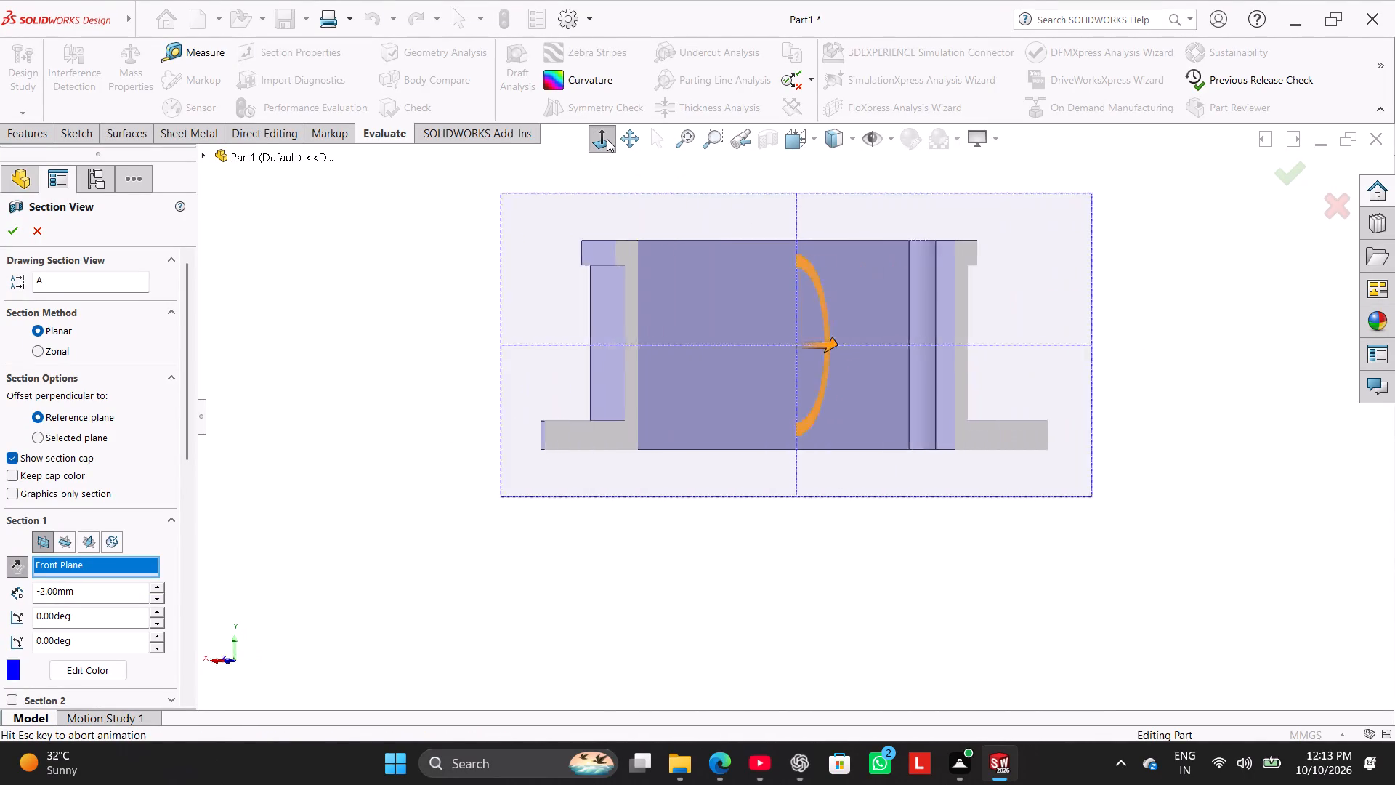
click(432, 482)
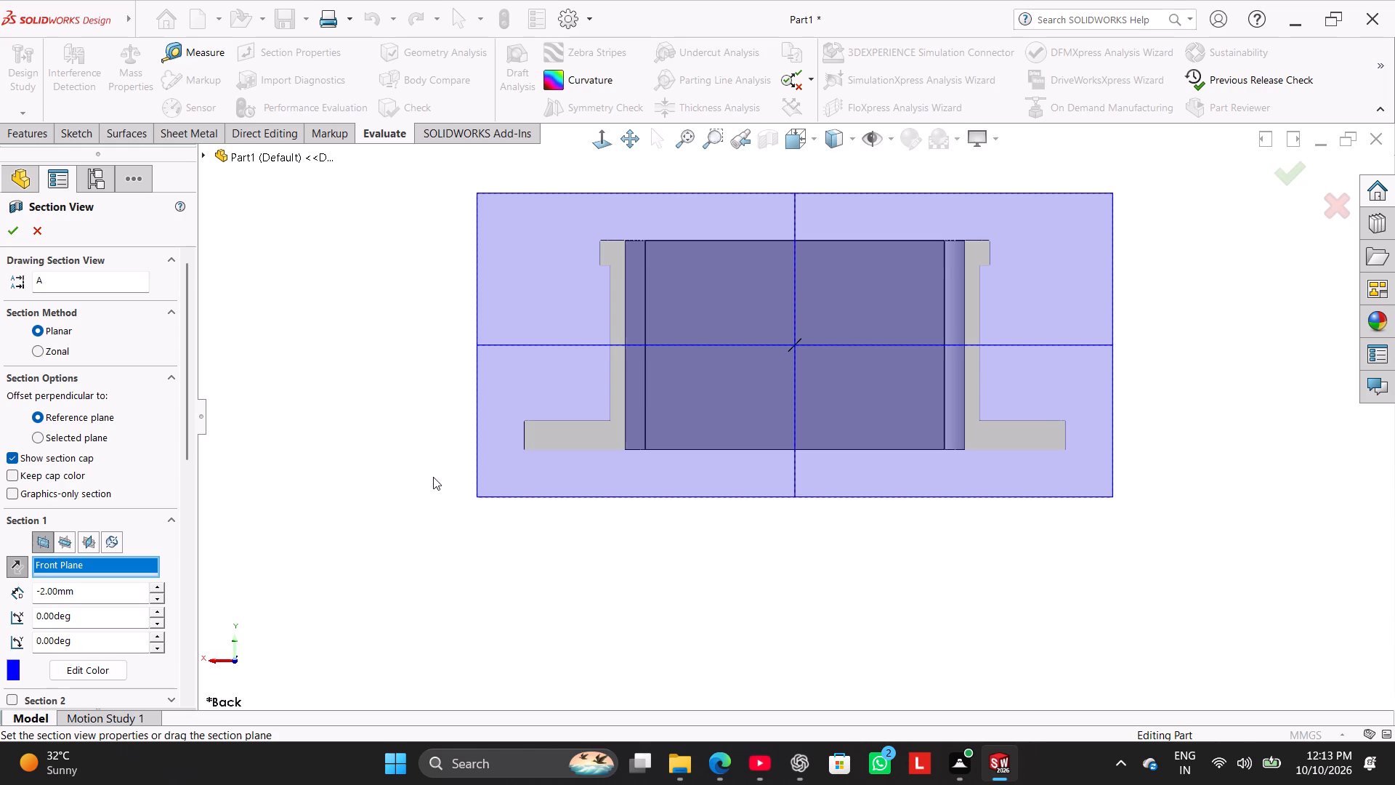
click(44, 233)
click(334, 373)
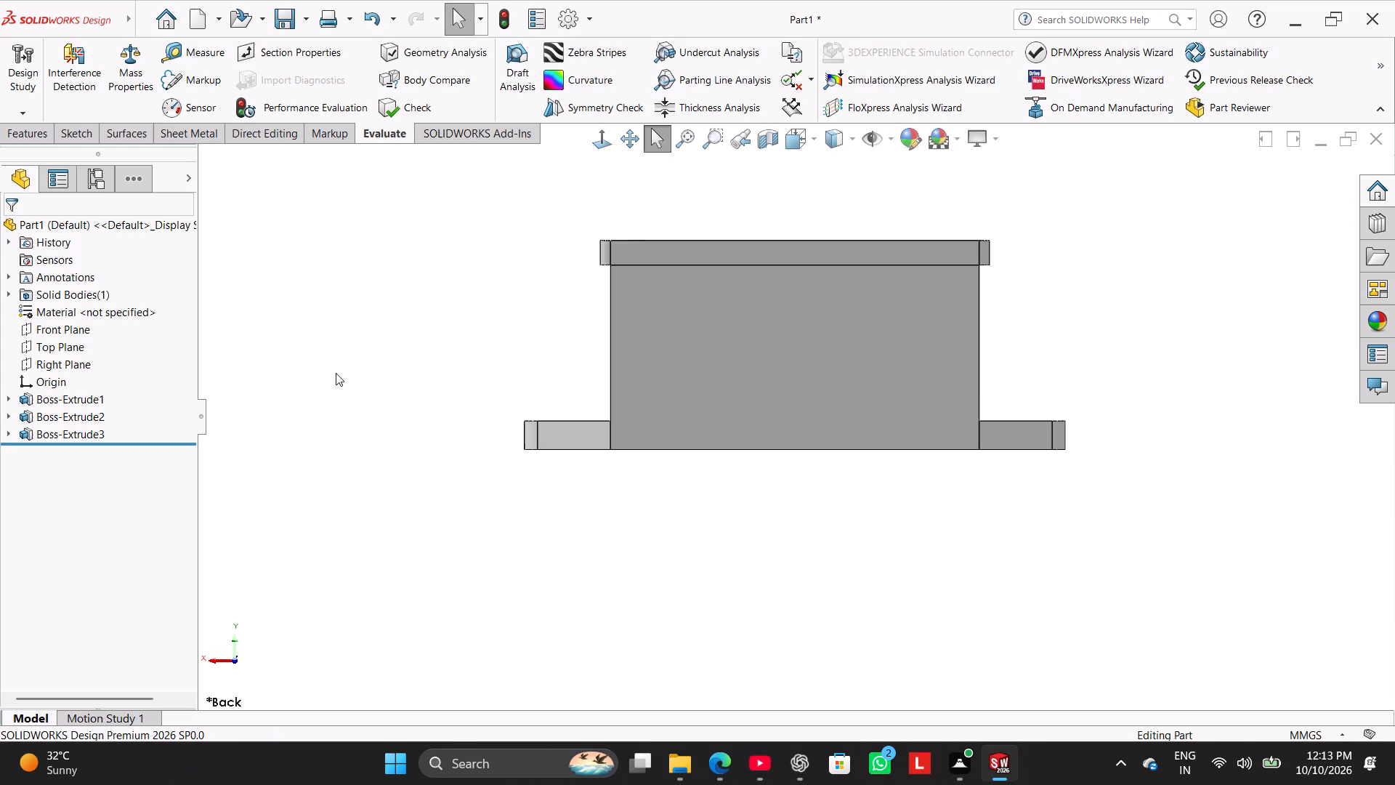
Open the base lugs' sketch for editing and delete the 80° angle dimension between the lug's slanted lines.
right_drag(407, 345, 517, 301)
right_drag(230, 416, 468, 305)
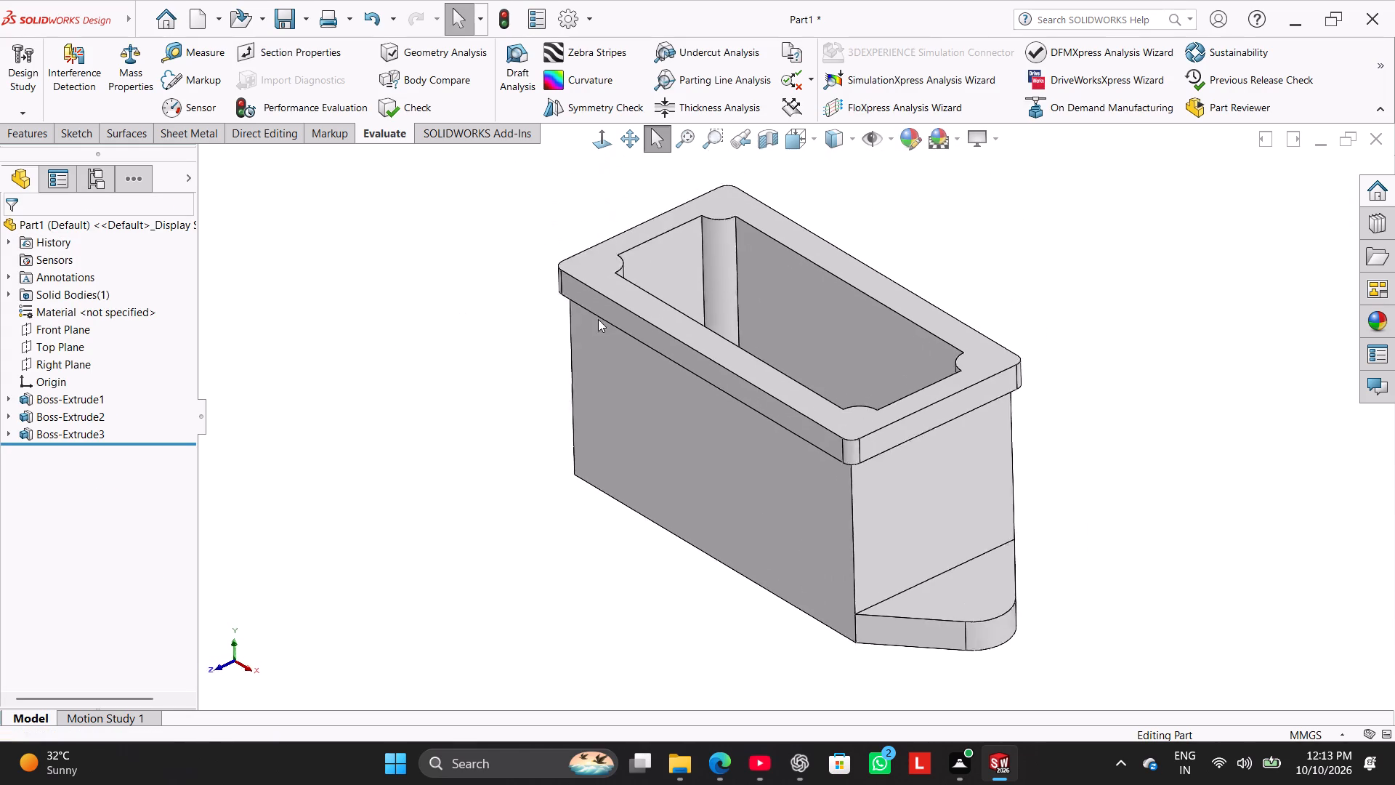
click(411, 465)
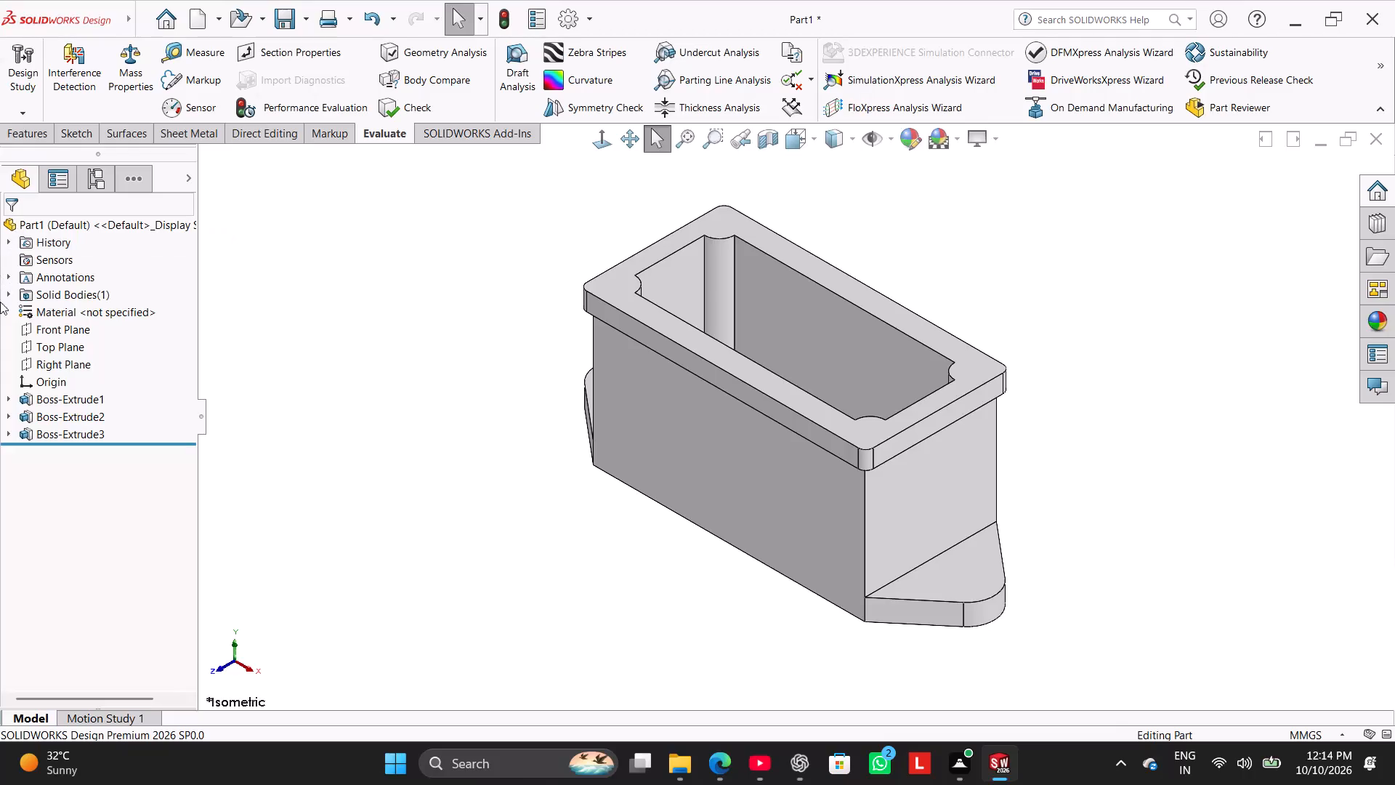
right_click(71, 429)
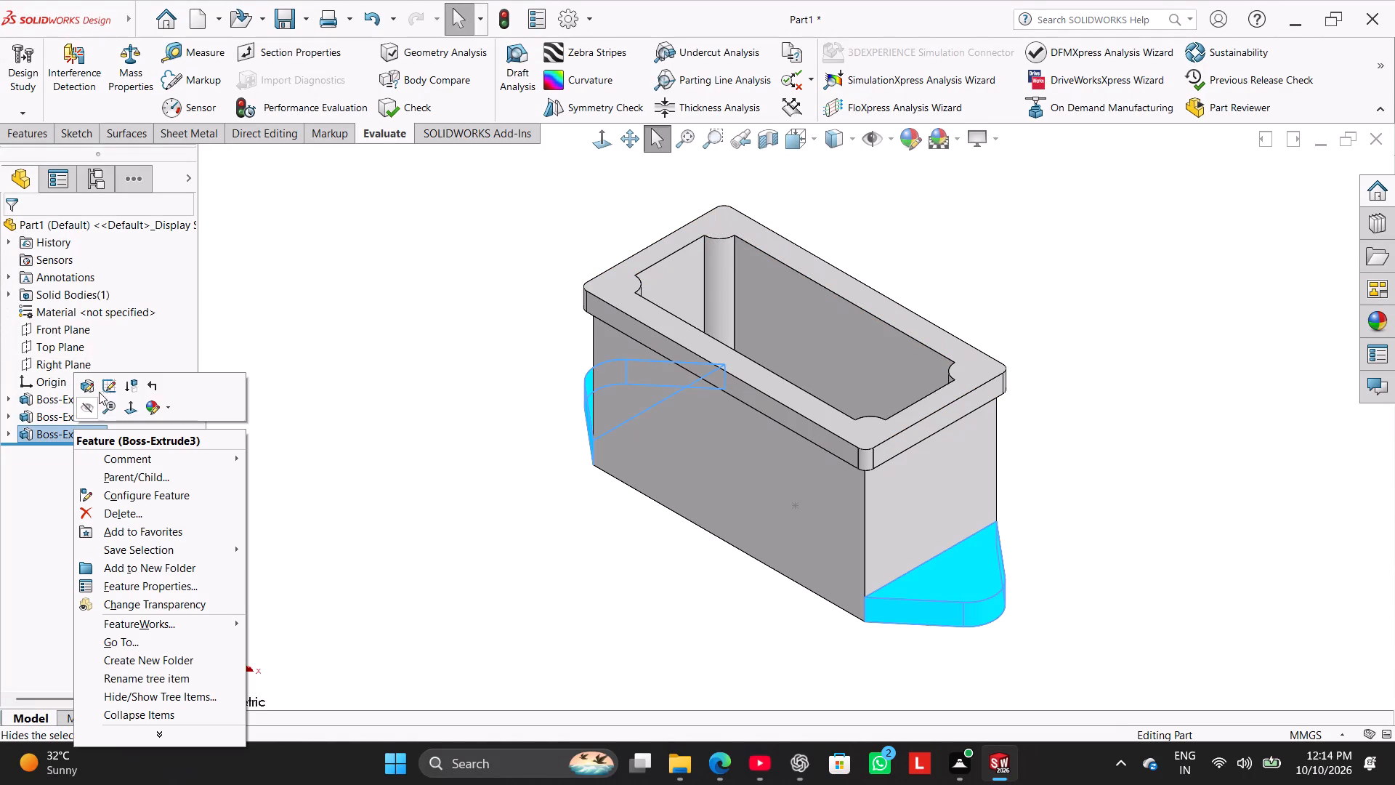
click(112, 383)
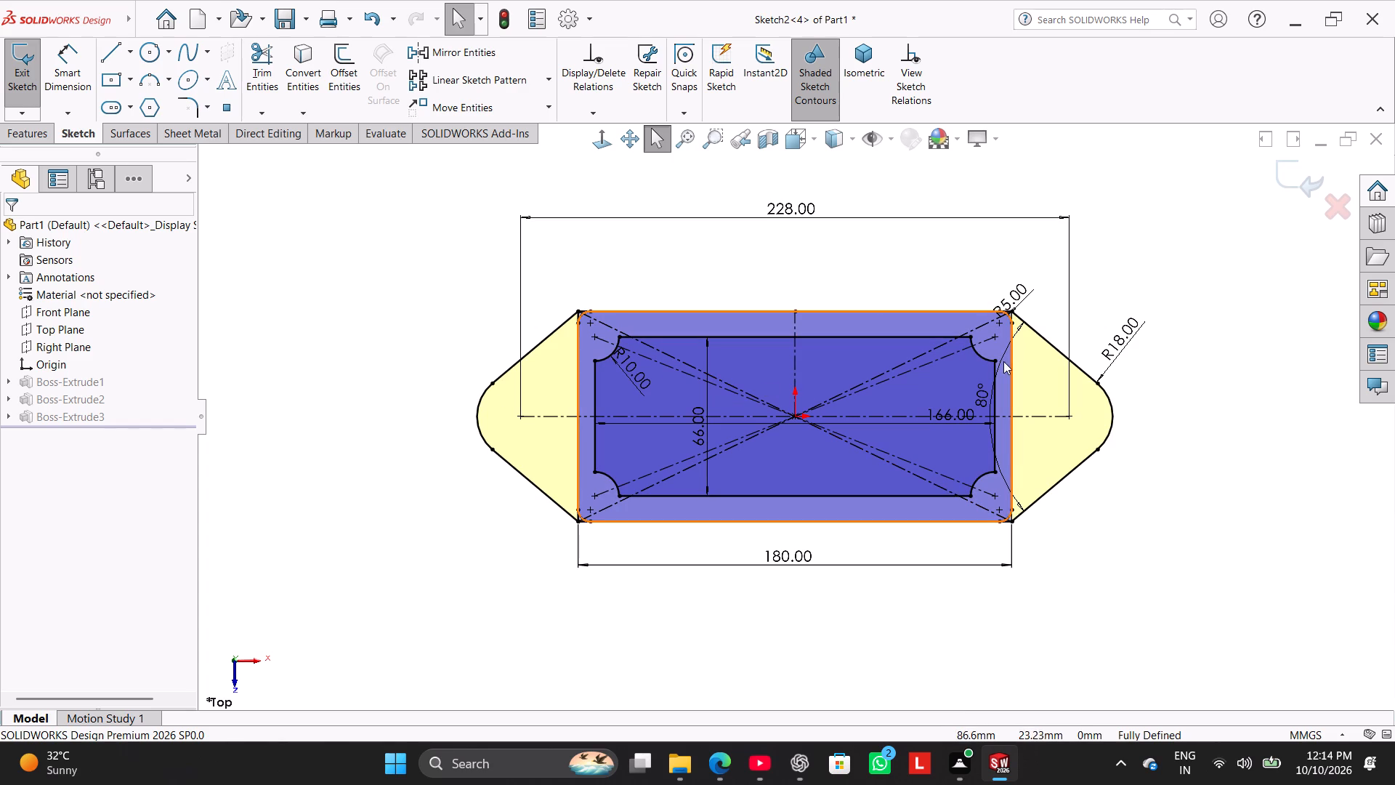
right_click(971, 400)
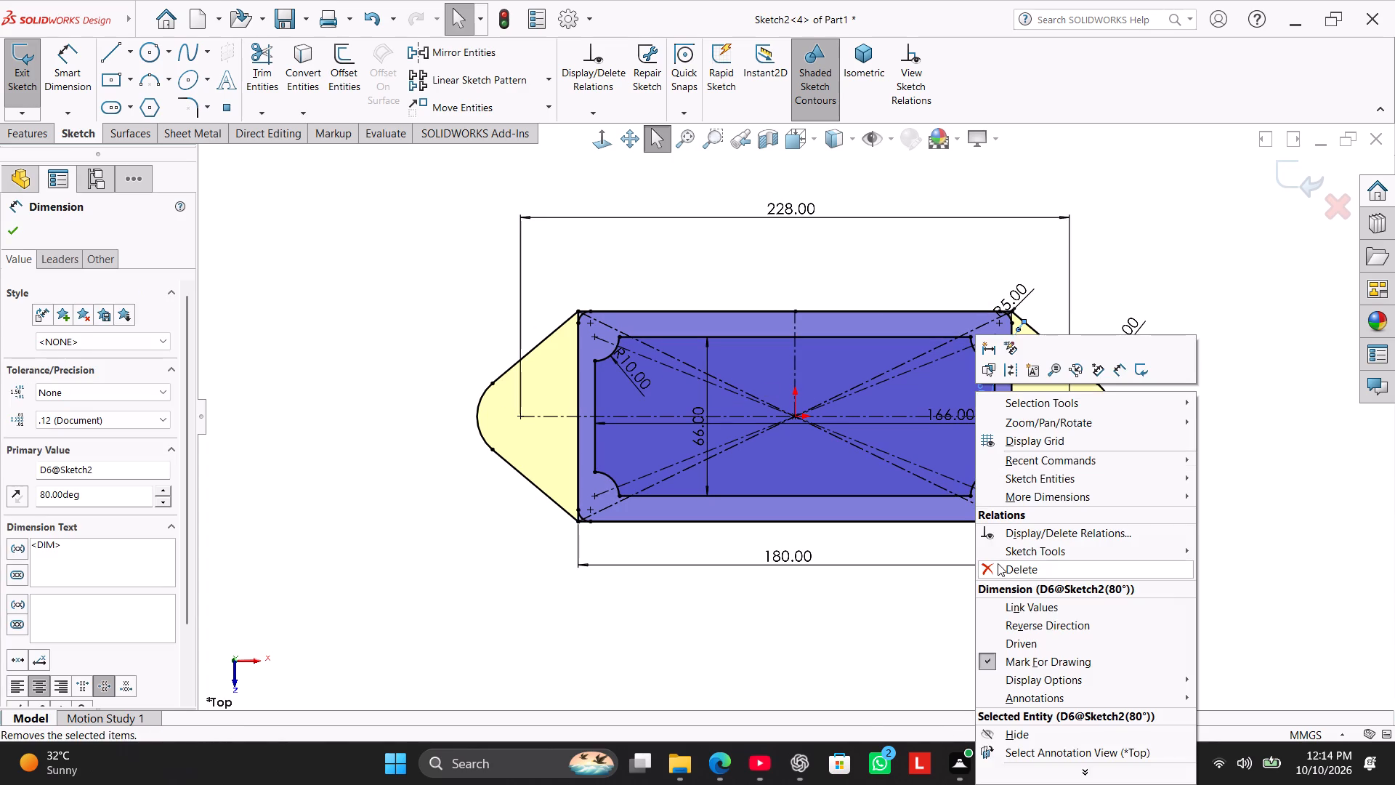
click(999, 565)
Dimension the straight short side of the filleted 180 mm rectangle as 86 mm and exit the sketch.
click(73, 86)
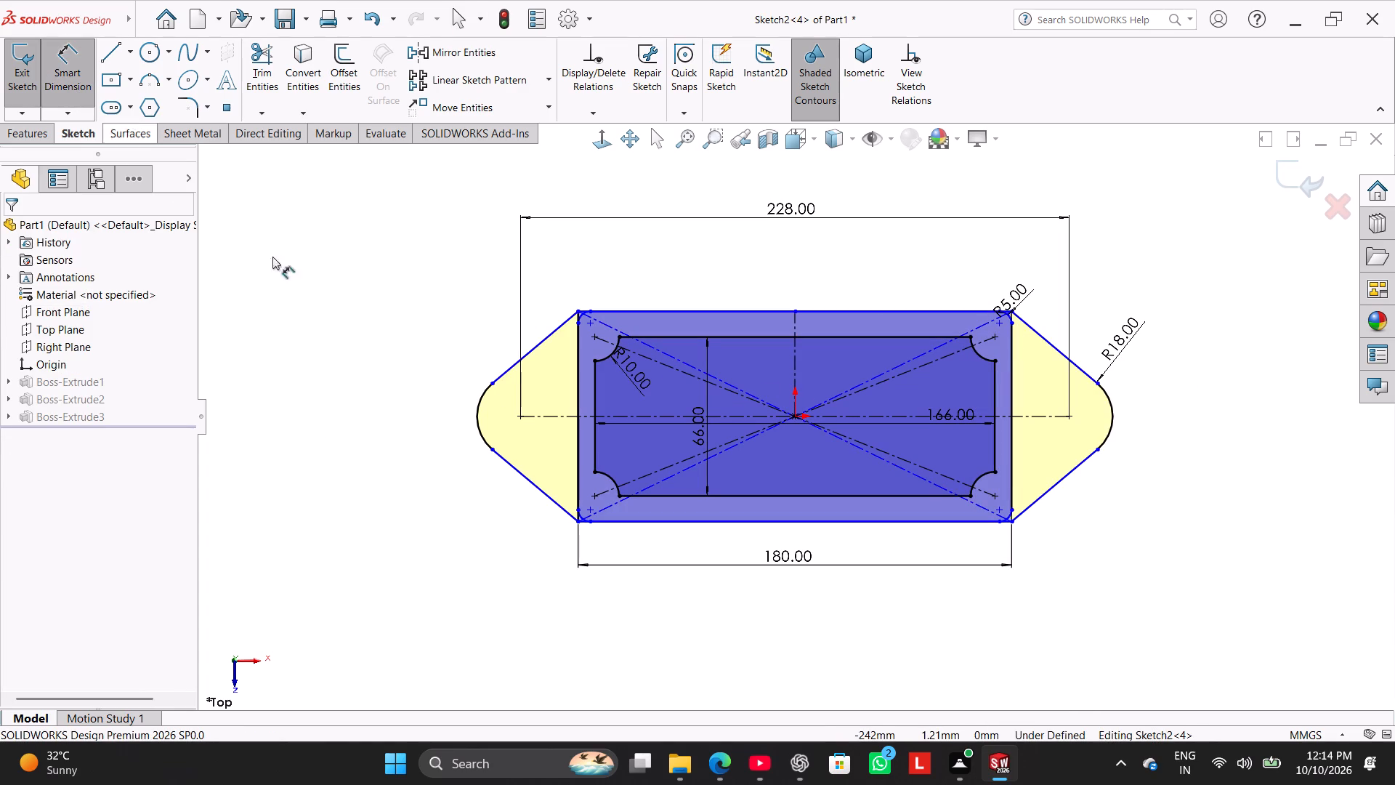
click(574, 391)
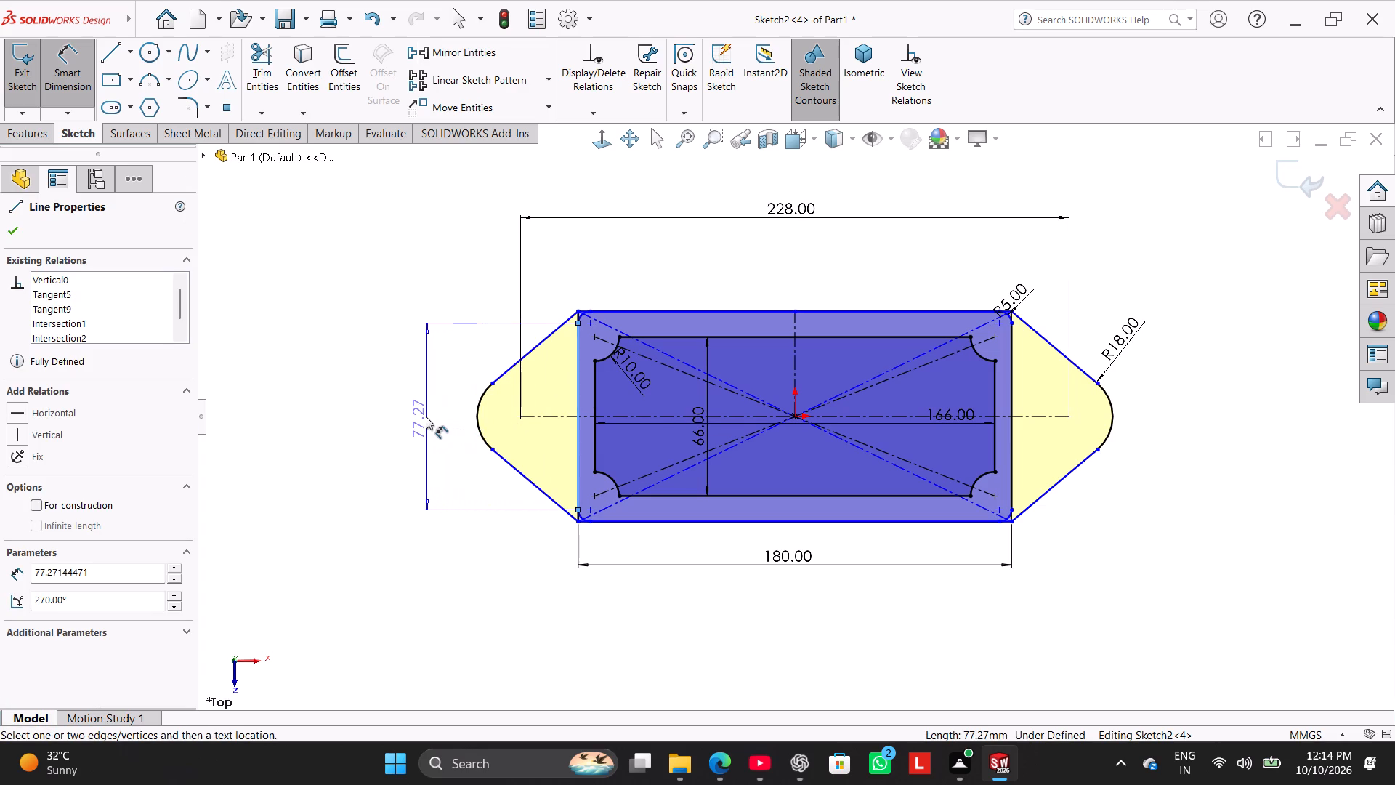
click(426, 416)
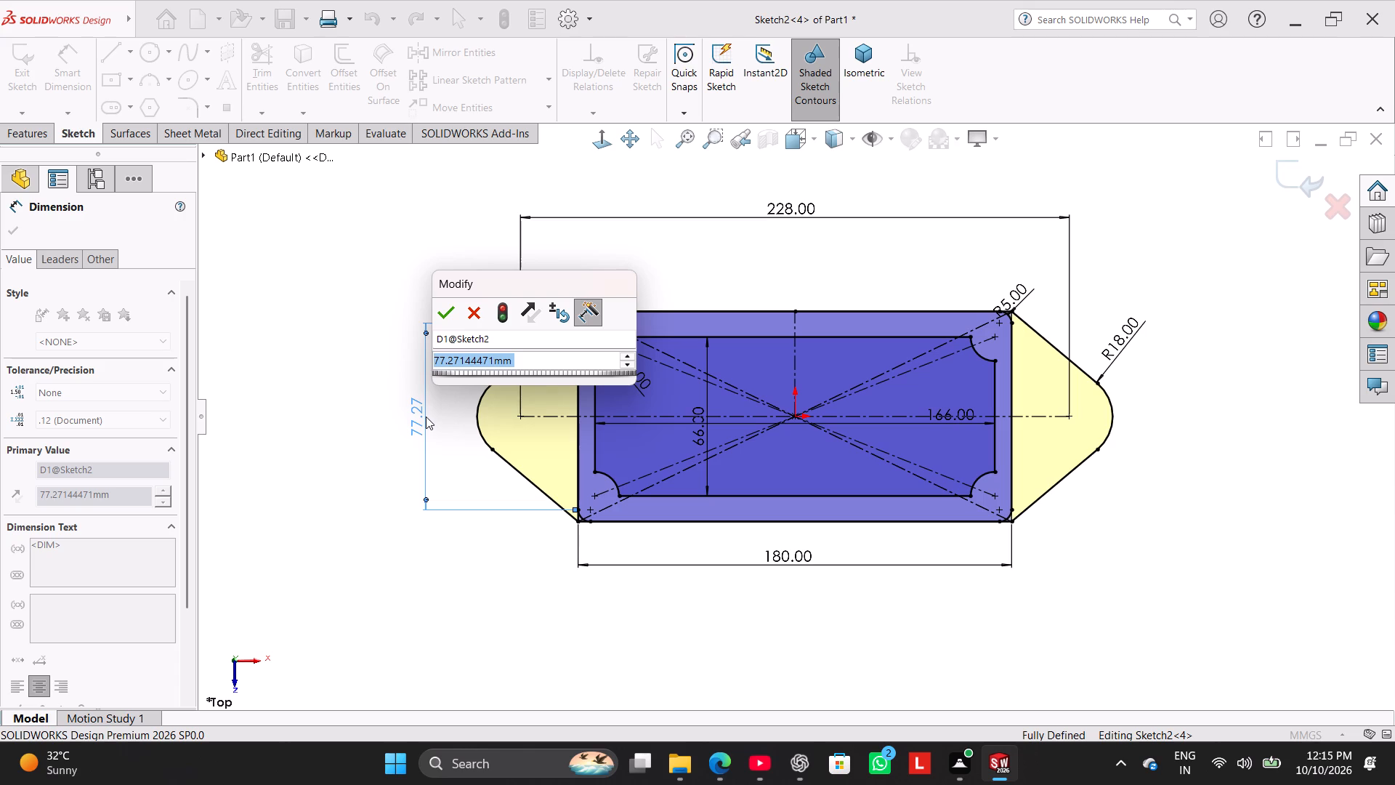
text(86)
key(Return)
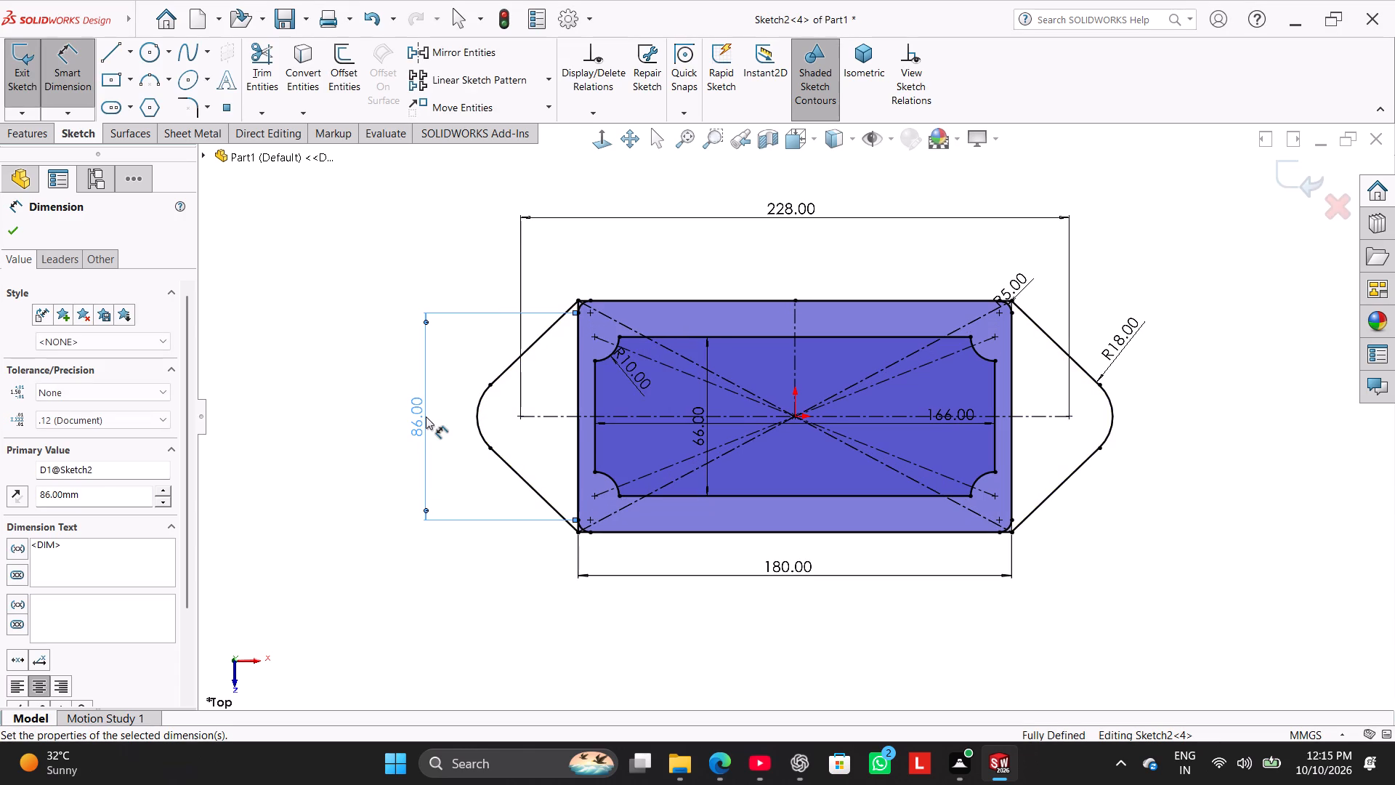
right_click(355, 250)
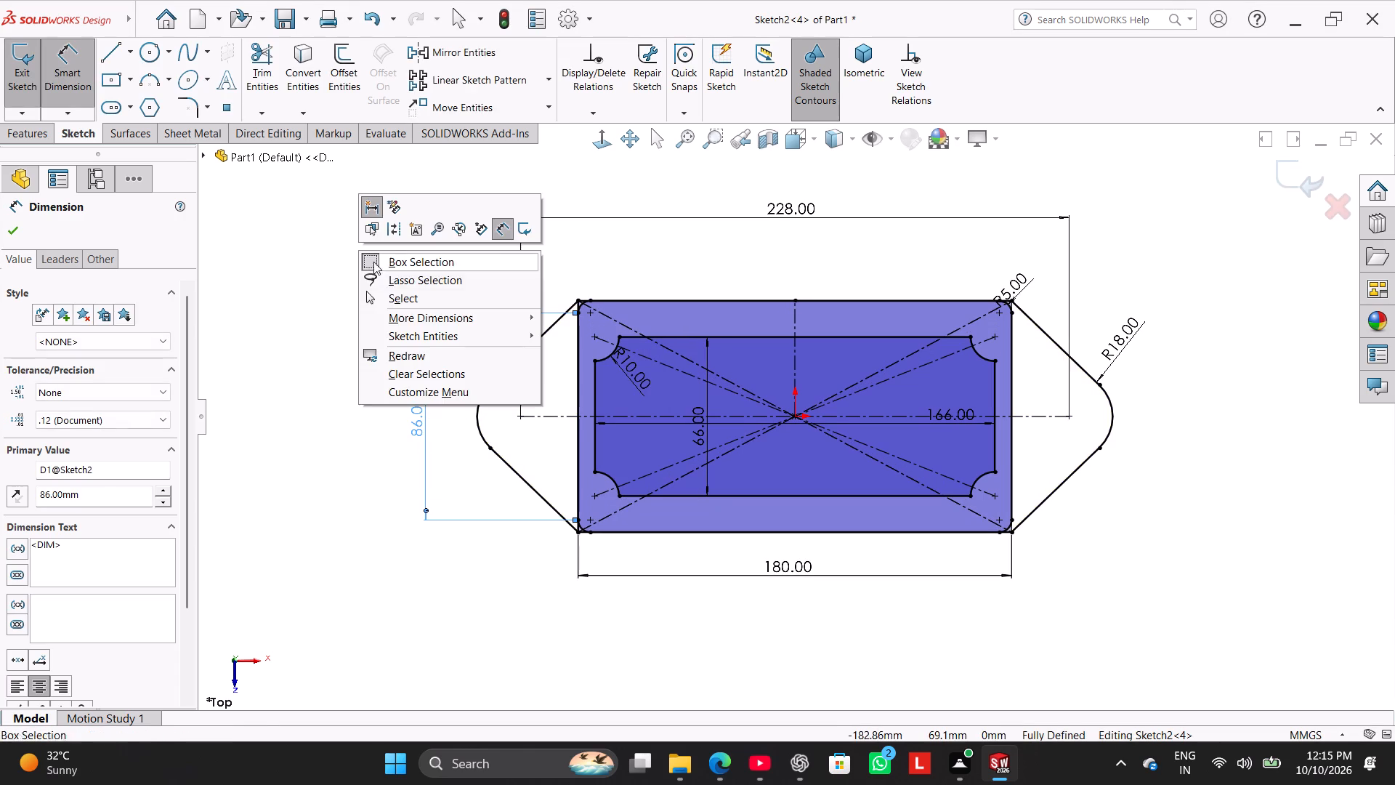
click(392, 290)
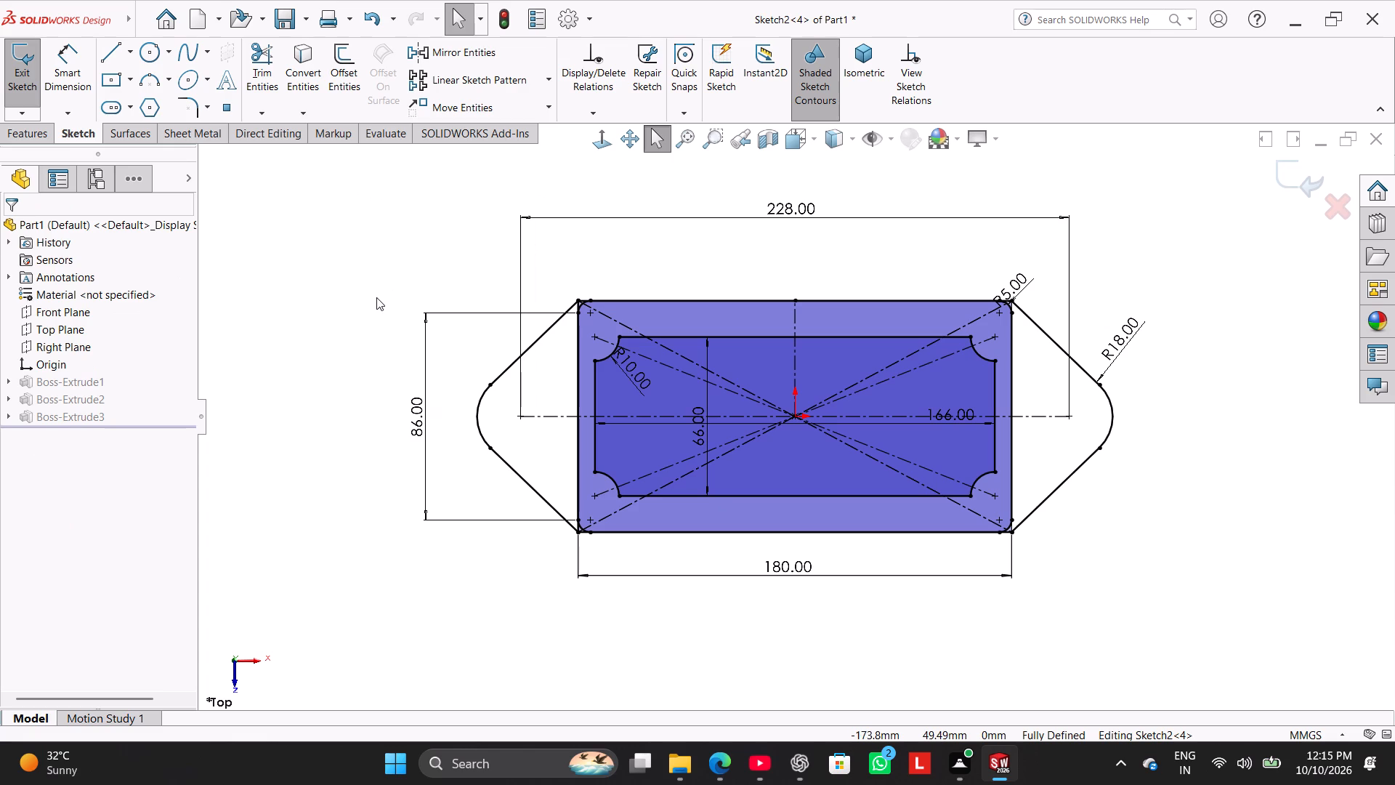
click(16, 79)
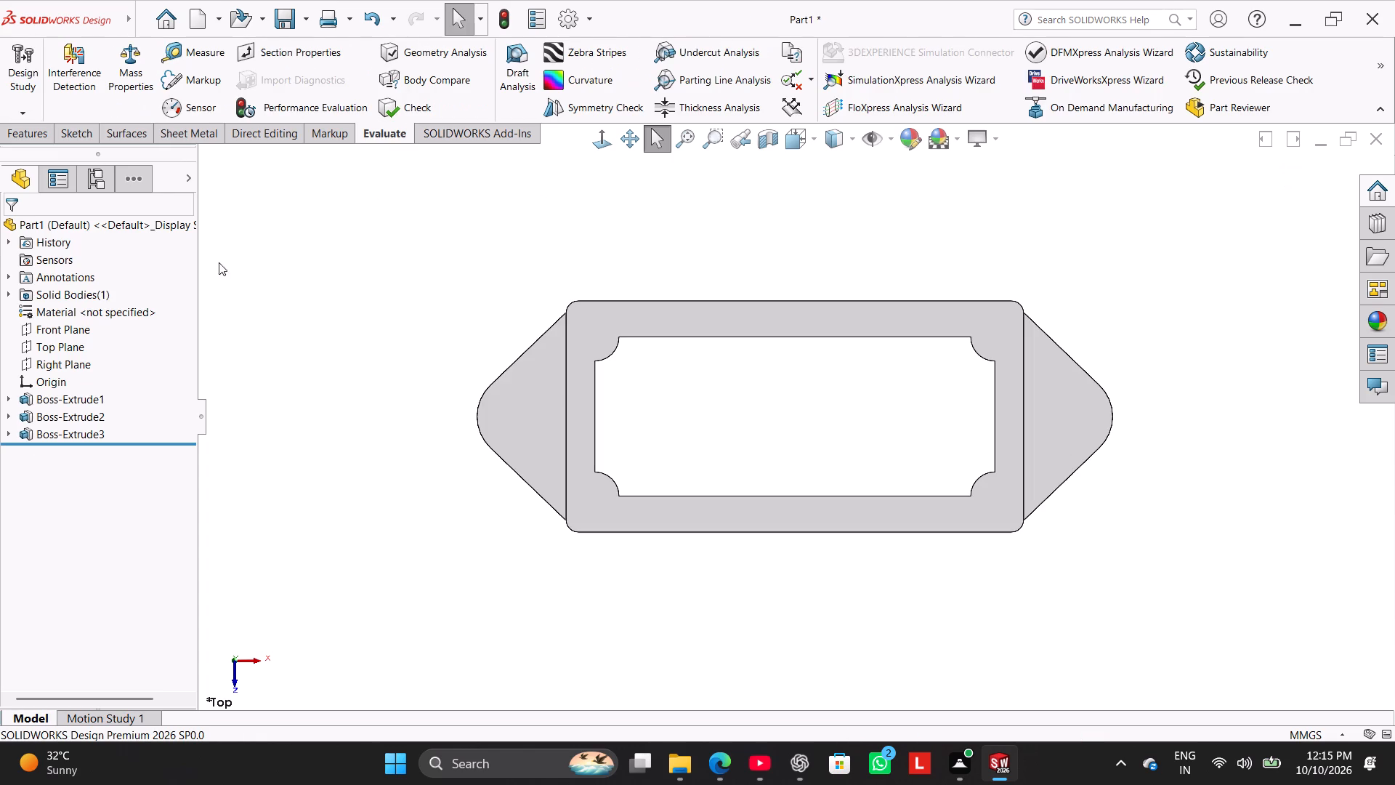
click(254, 294)
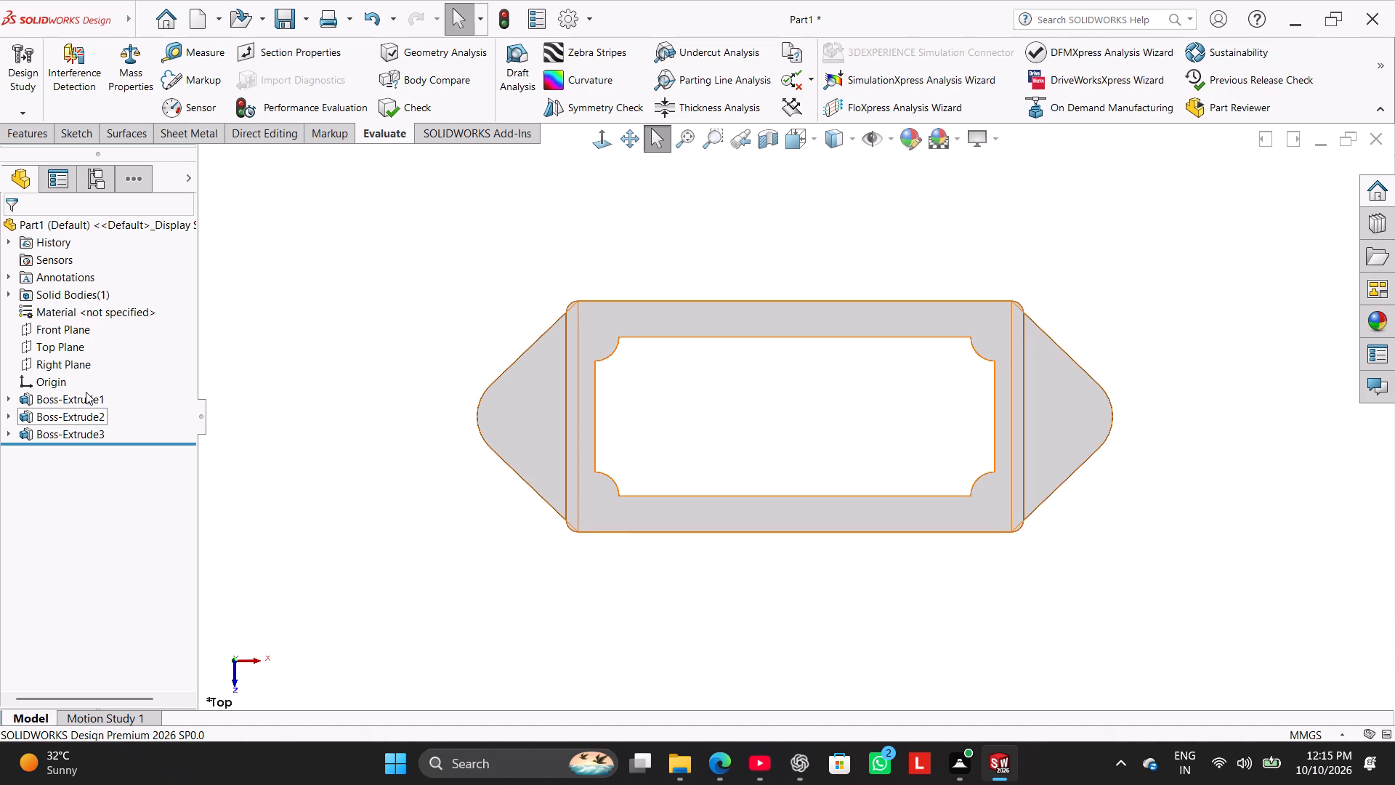
Examine the sketches behind the main body extrusion and the rim extrusion, and look over the part in 3D.
right_click(87, 391)
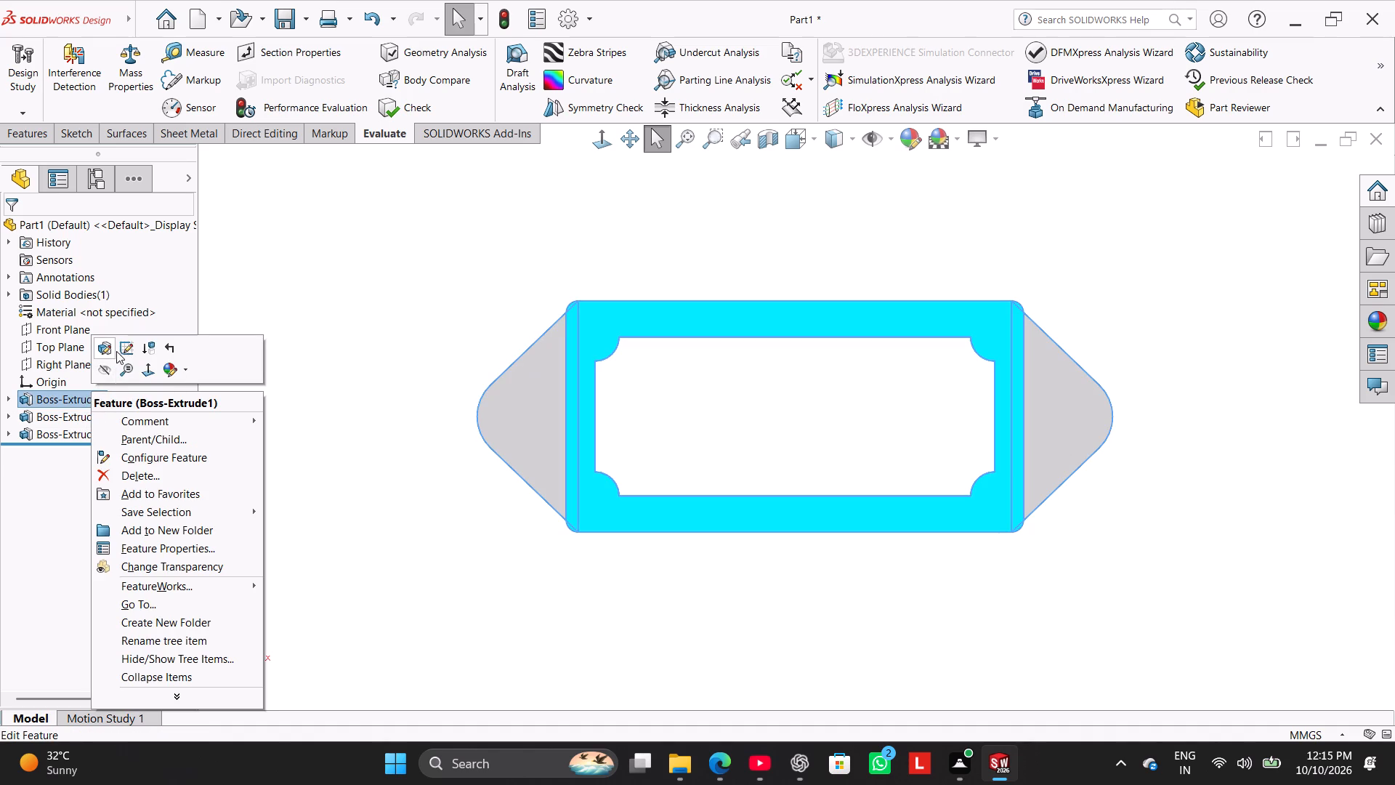
click(123, 347)
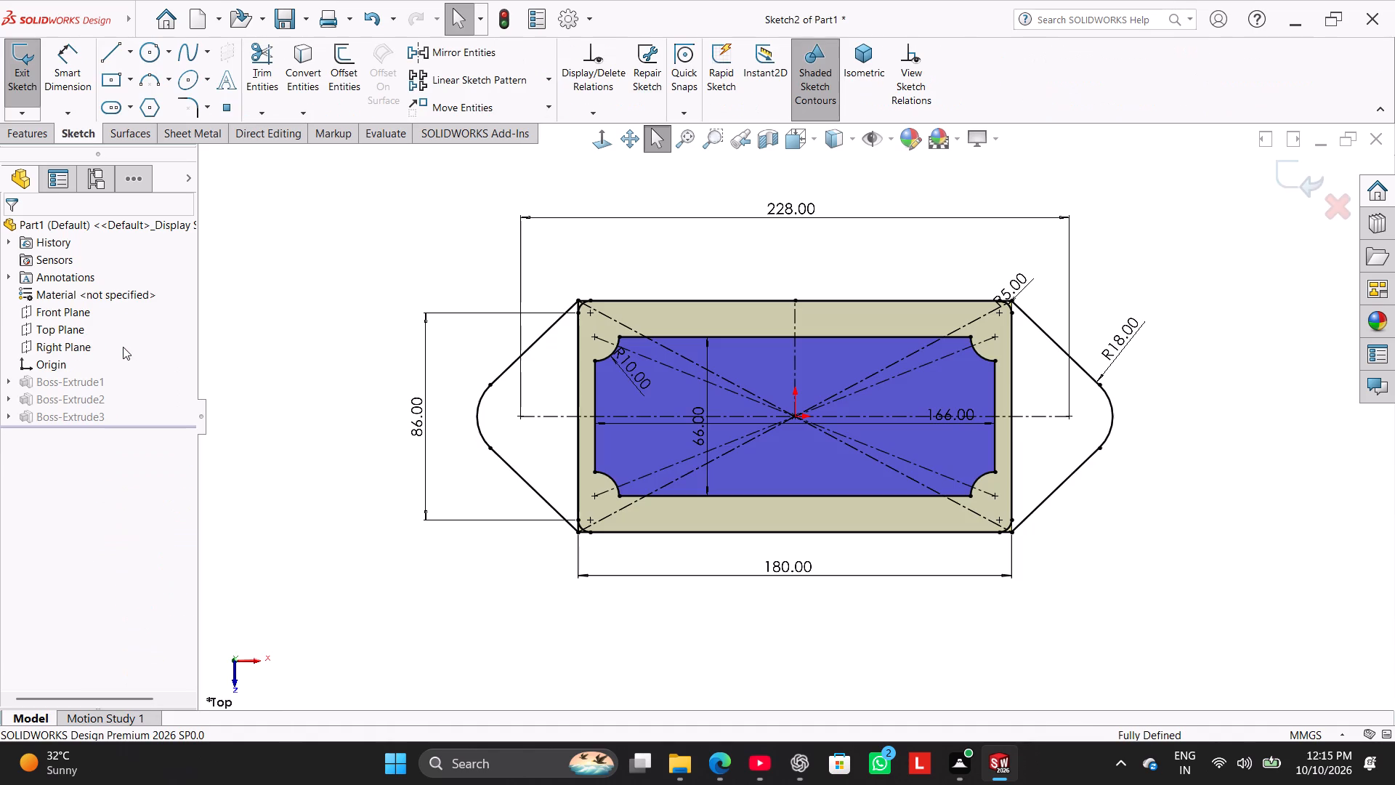
click(25, 58)
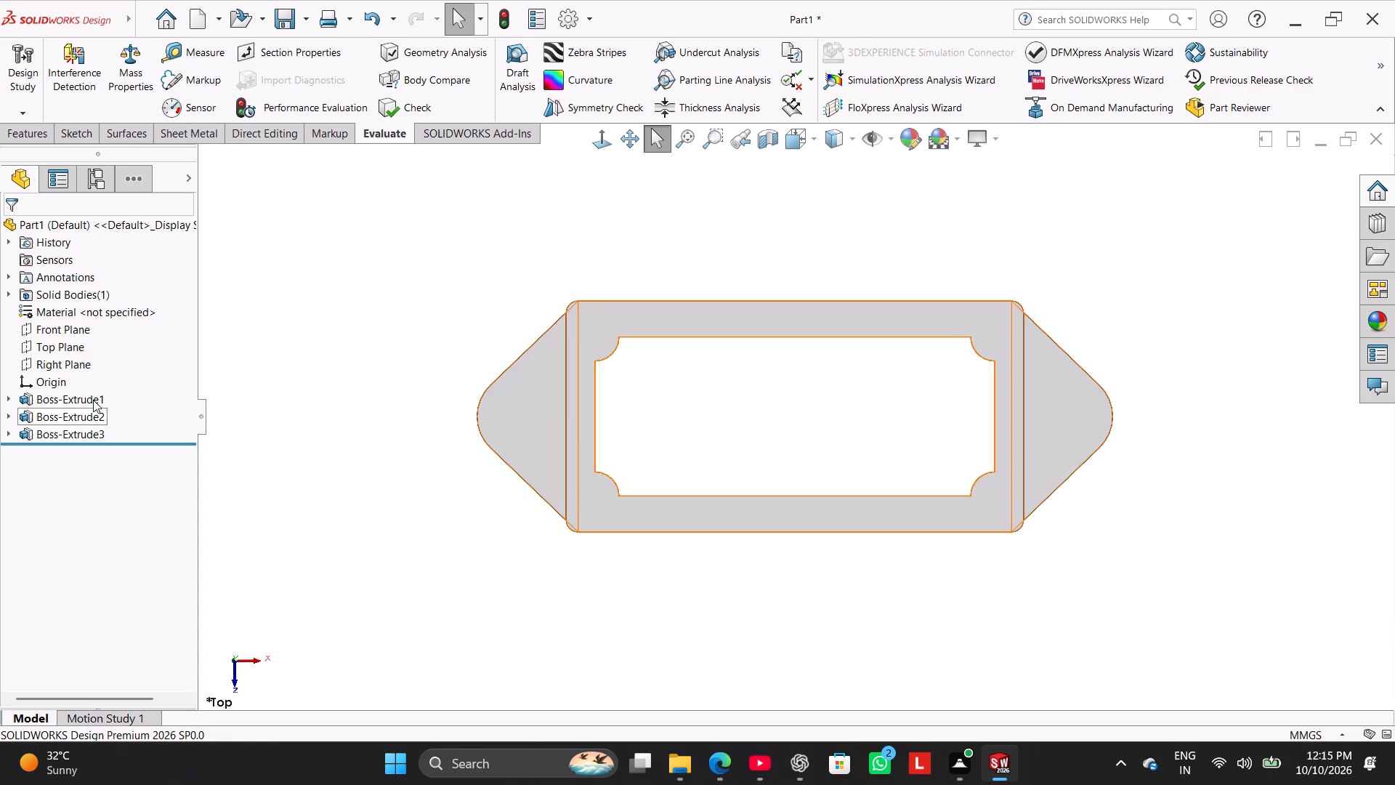
middle_drag(297, 416, 301, 315)
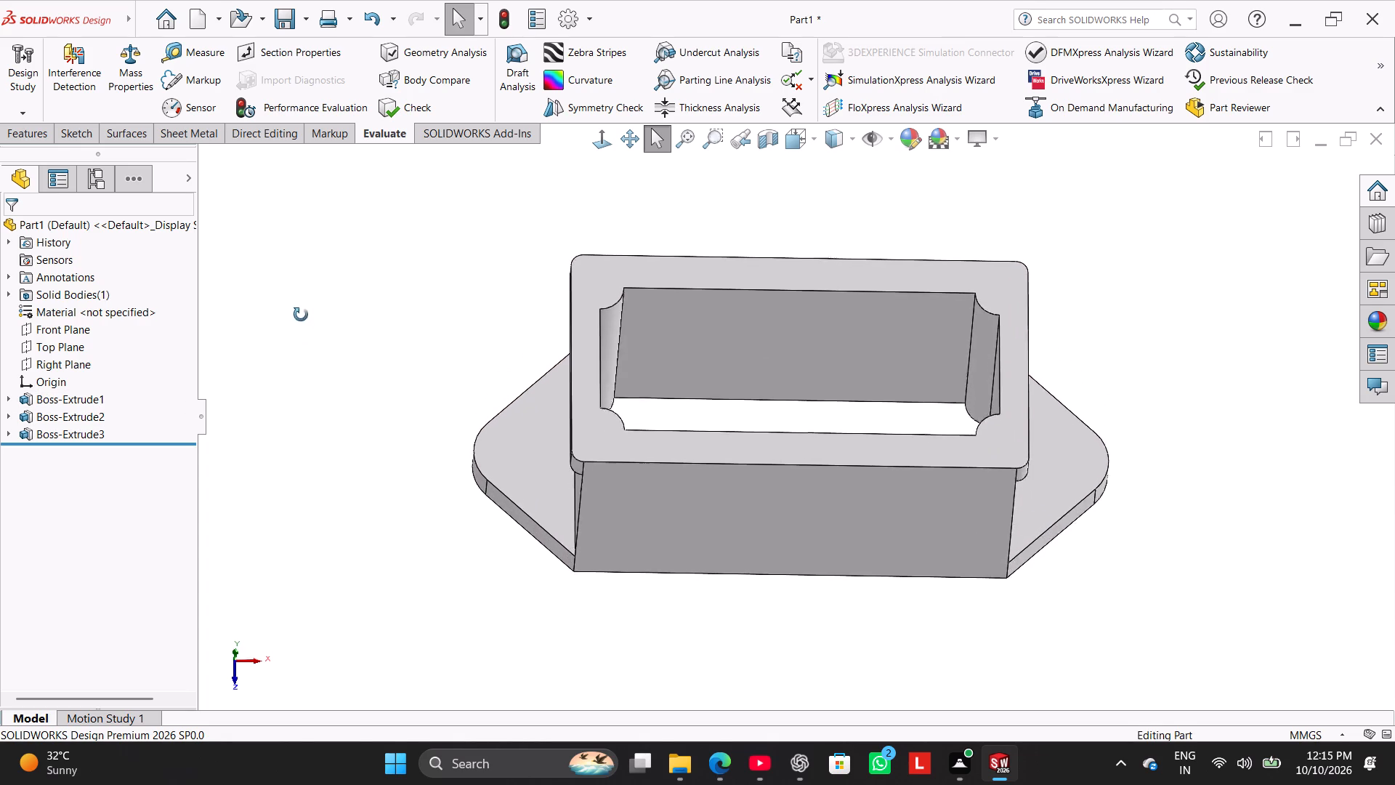
middle_drag(301, 315, 310, 409)
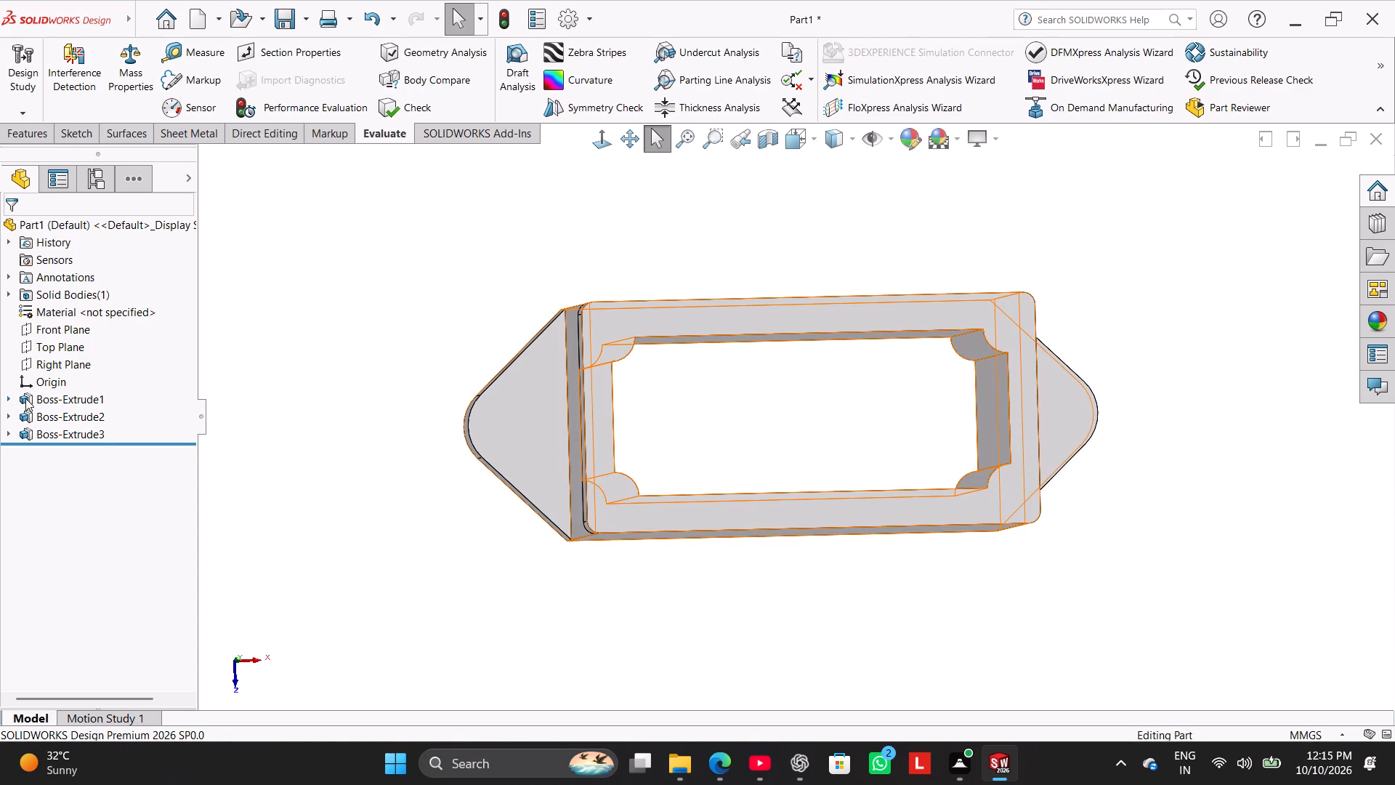
middle_drag(244, 416, 323, 440)
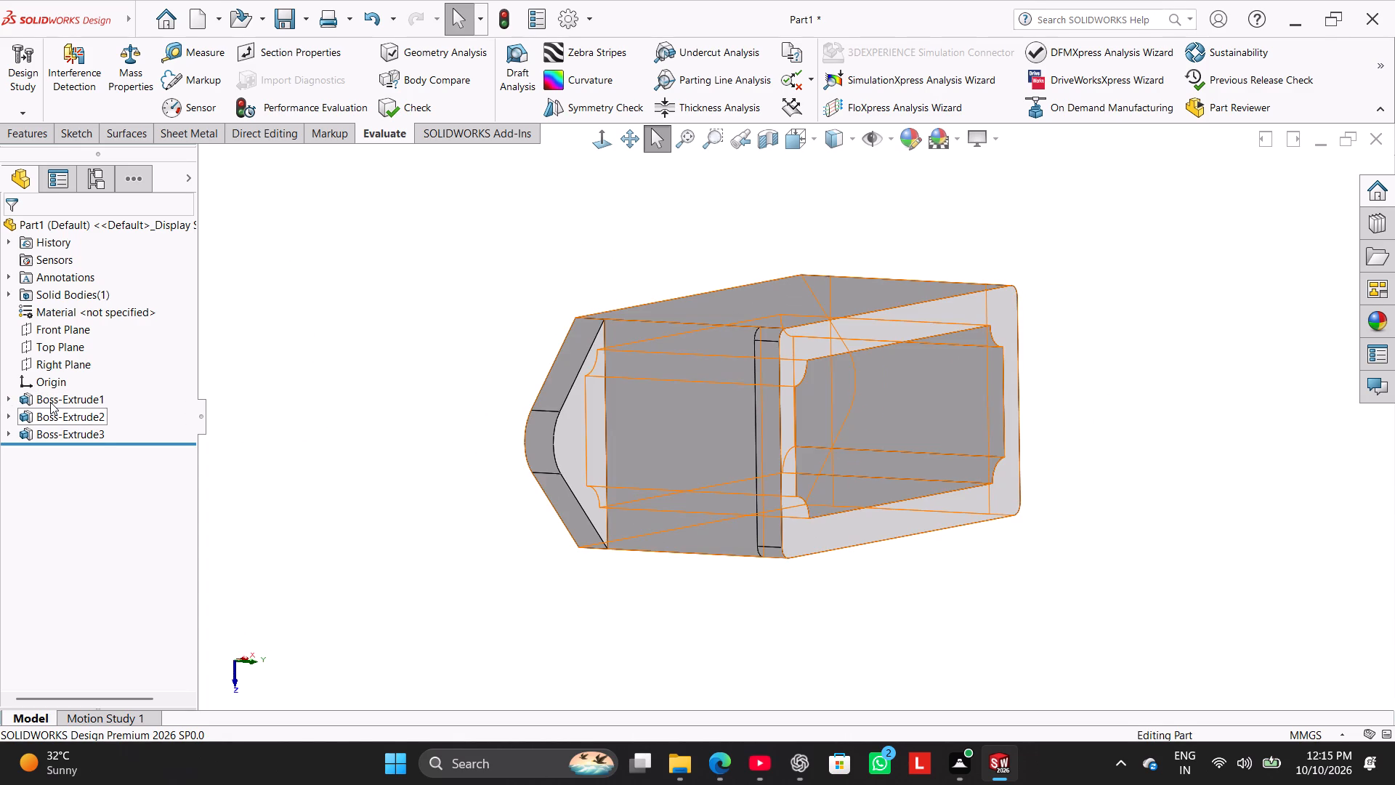
click(52, 414)
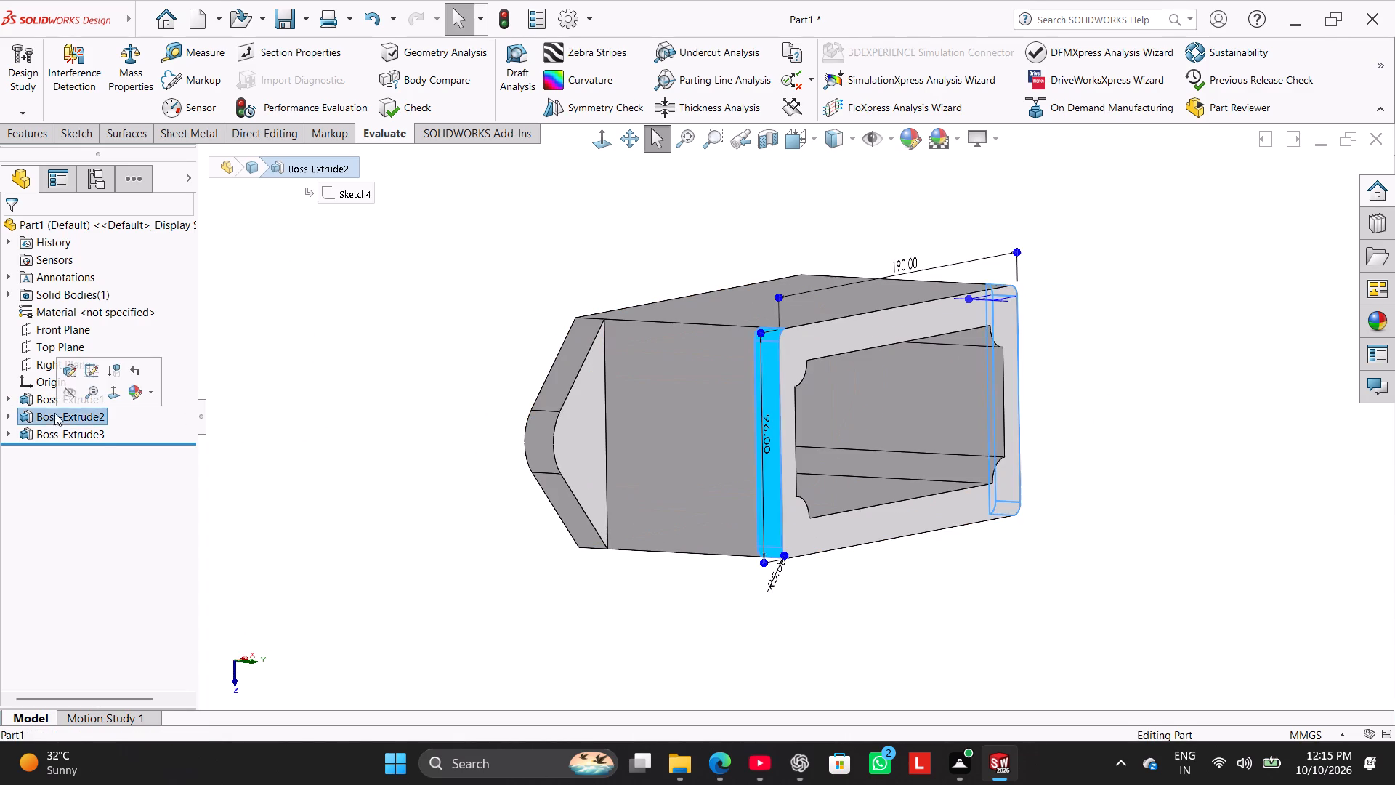
click(85, 369)
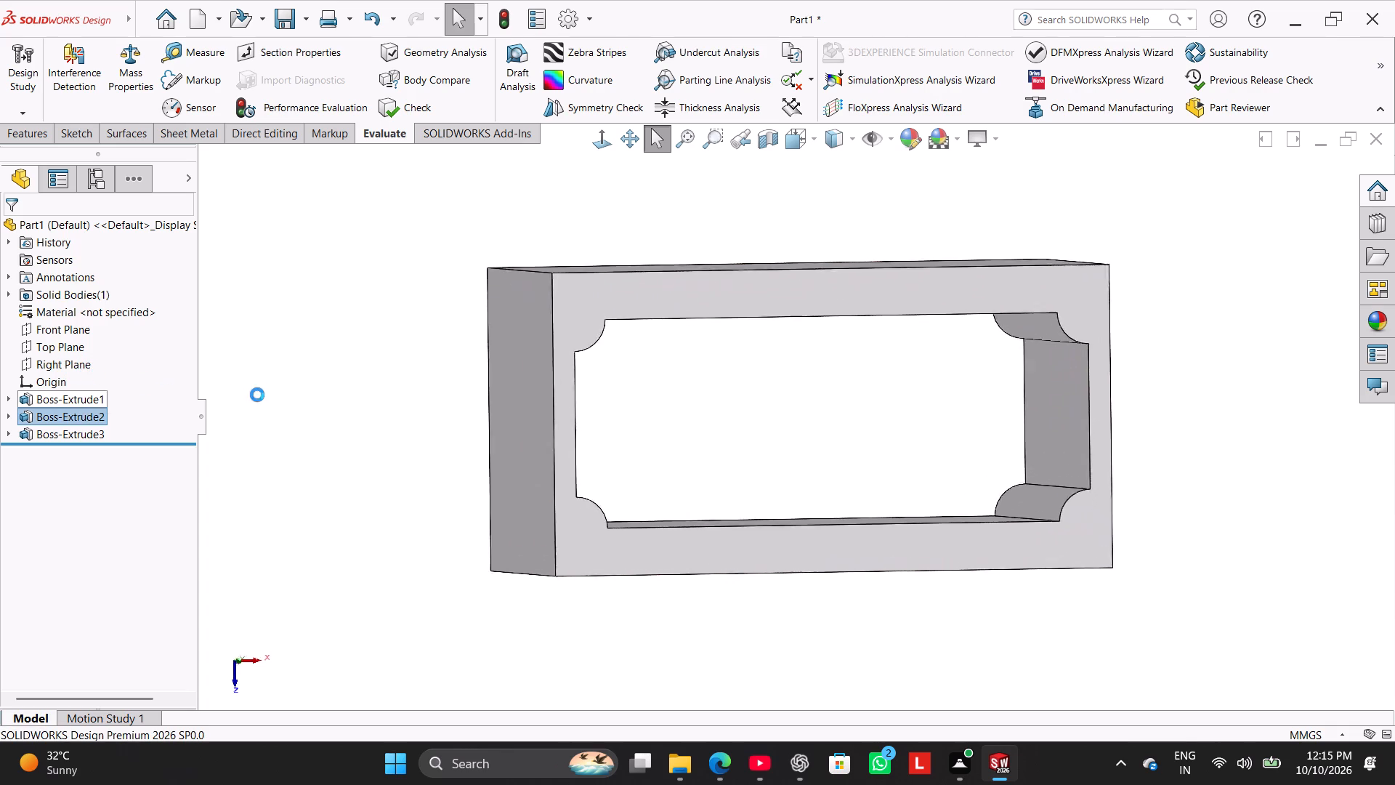
click(274, 395)
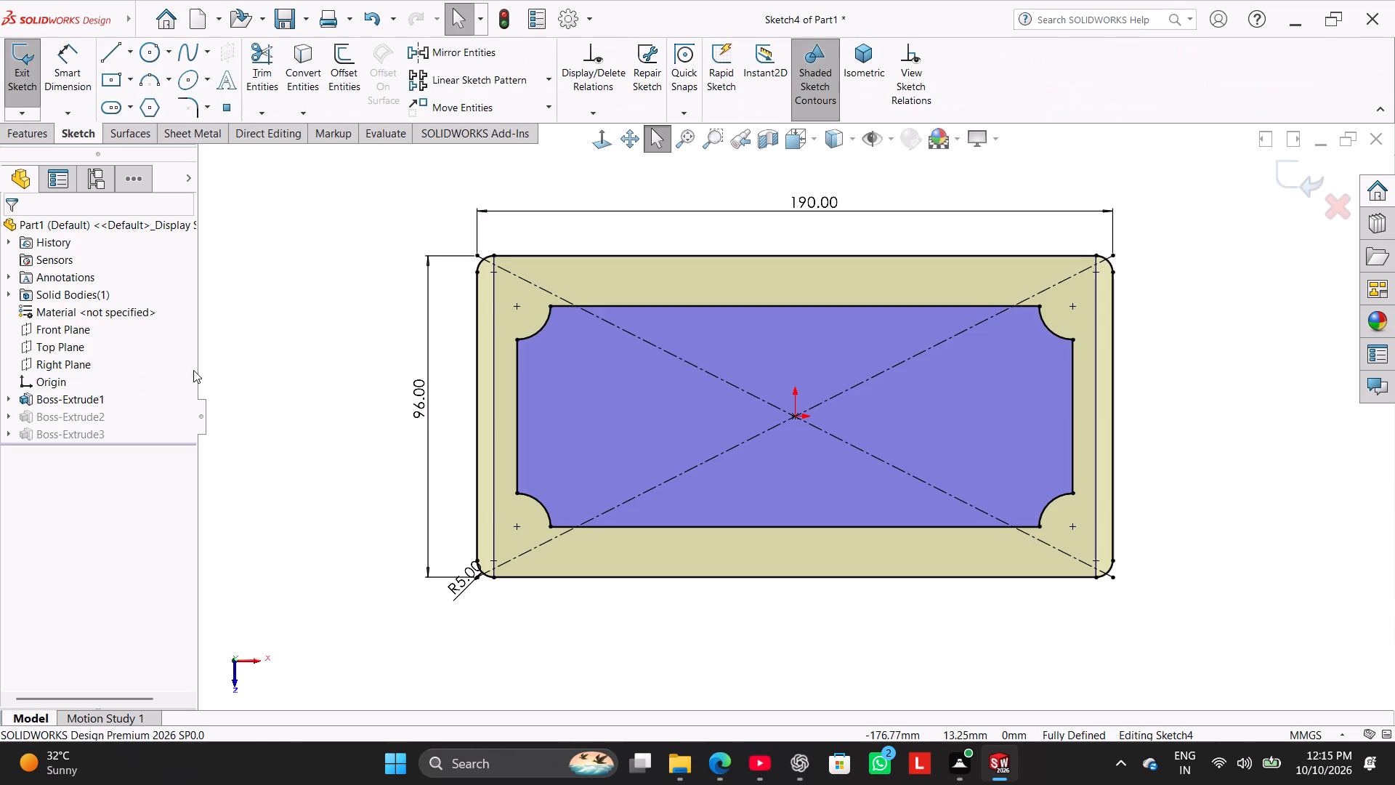
click(20, 70)
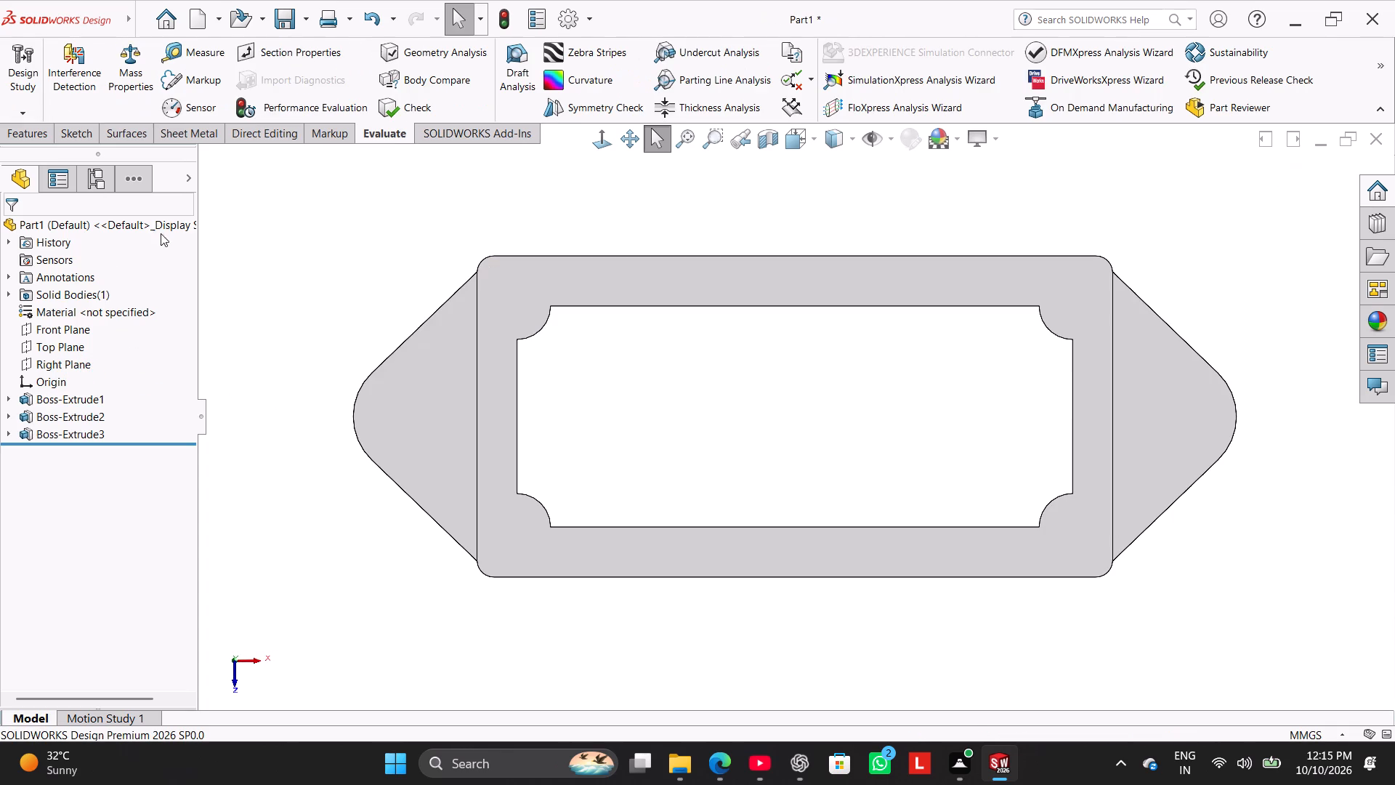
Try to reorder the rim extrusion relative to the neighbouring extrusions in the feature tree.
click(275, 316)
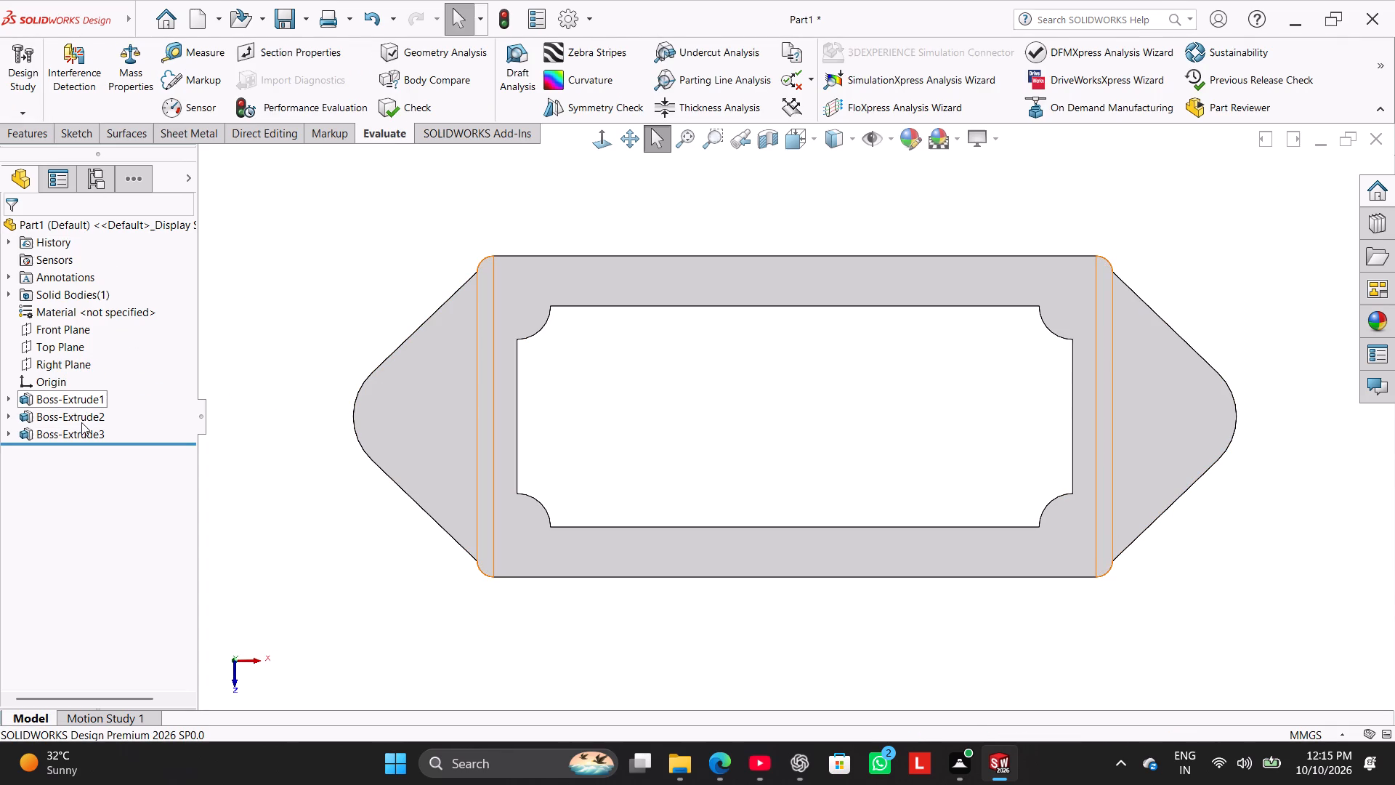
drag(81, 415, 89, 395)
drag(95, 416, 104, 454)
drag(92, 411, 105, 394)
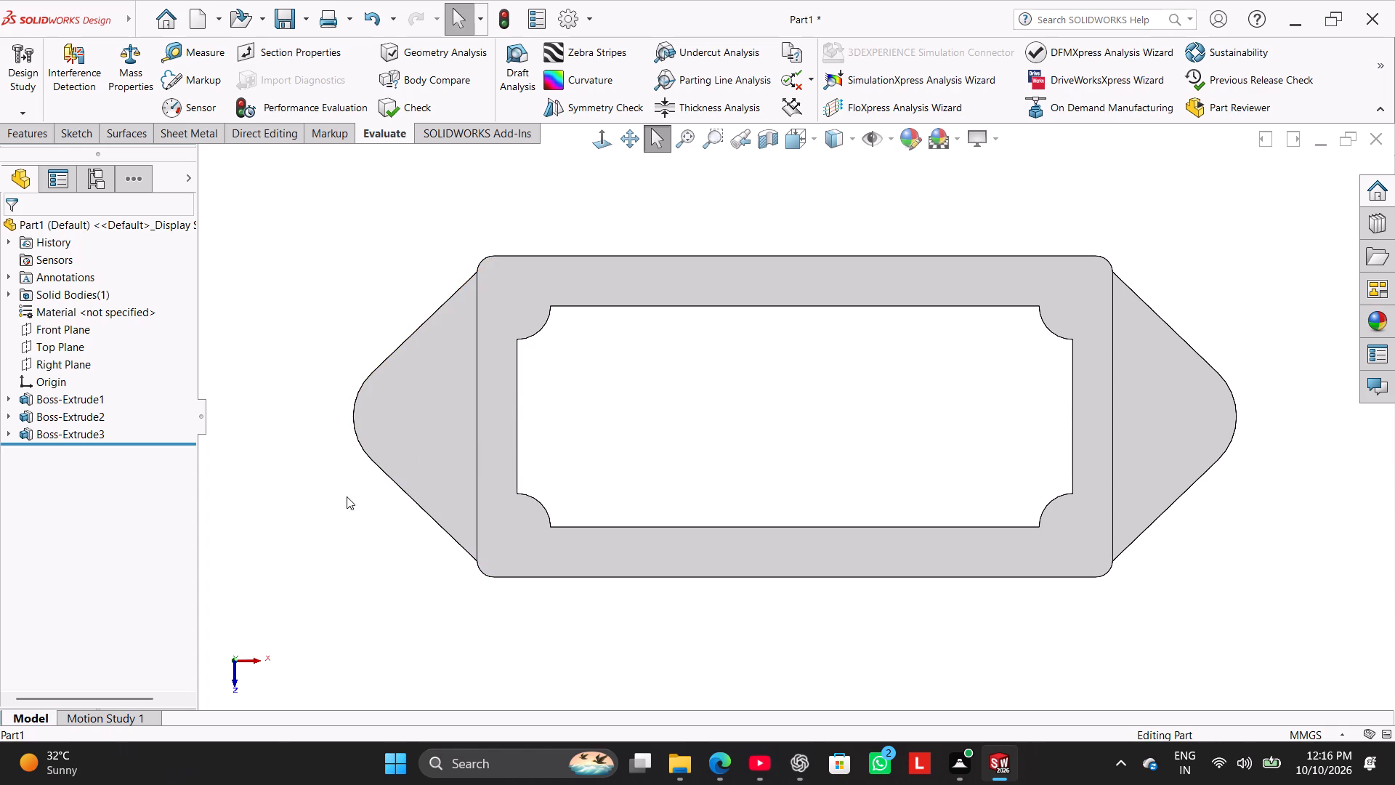
Open the sketch of the main body extrusion for editing and show its sketch relations.
right_click(78, 400)
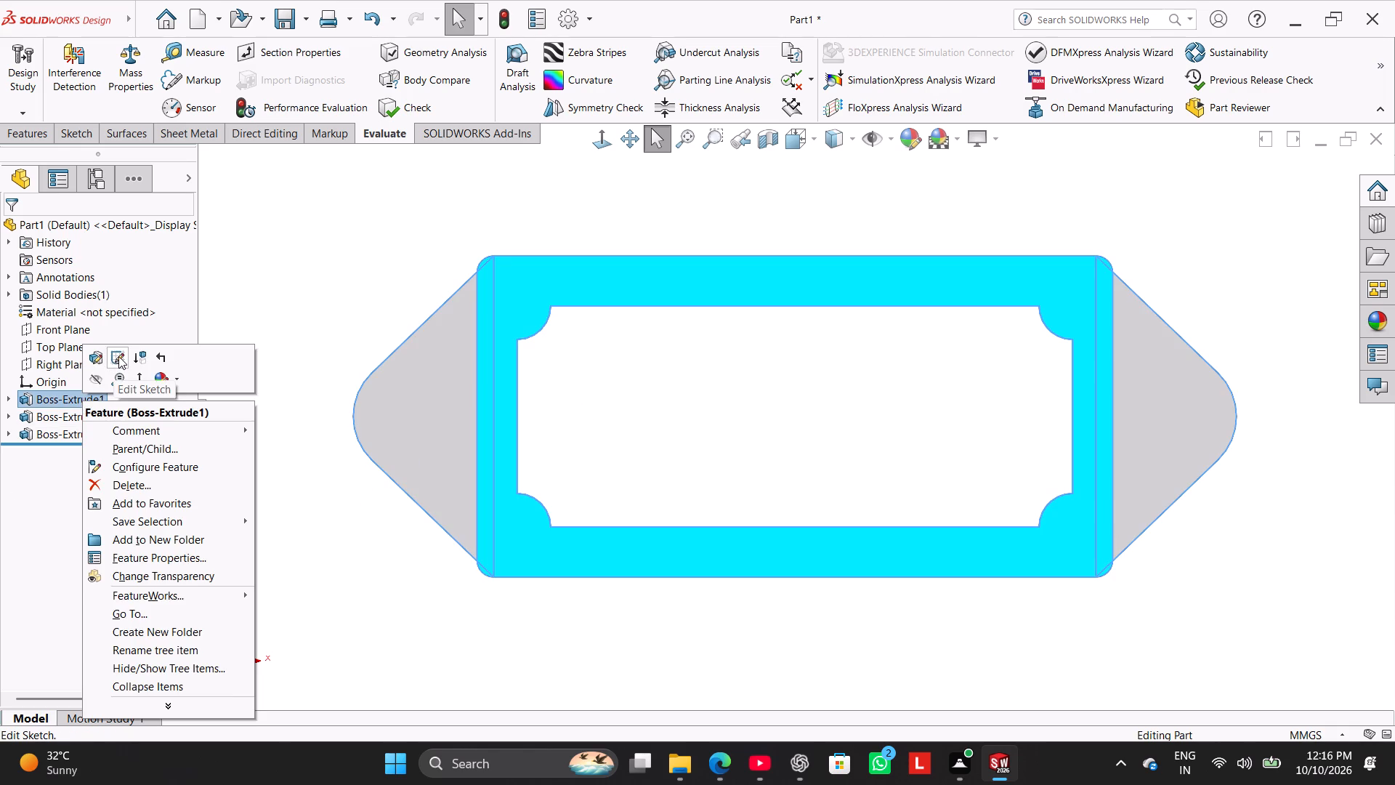
click(118, 356)
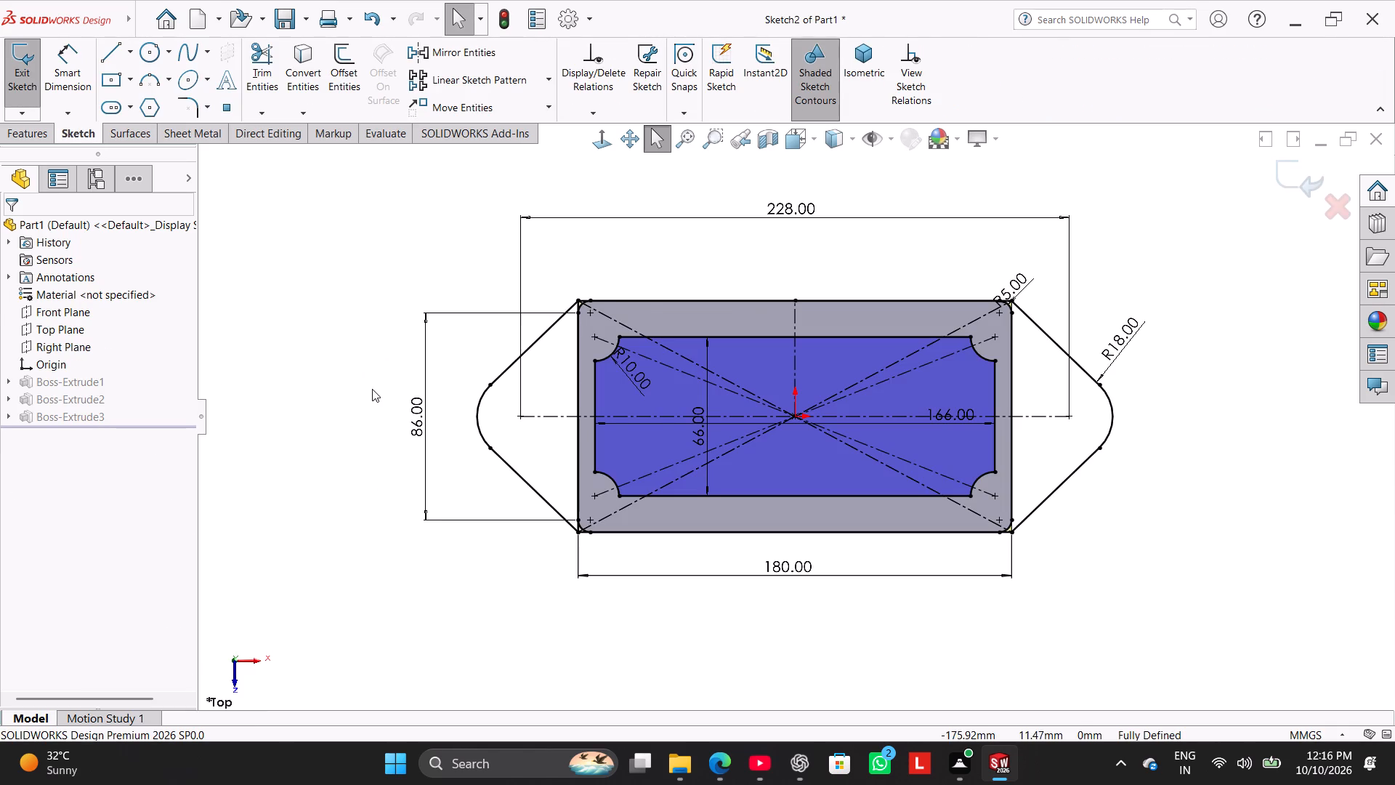
click(372, 389)
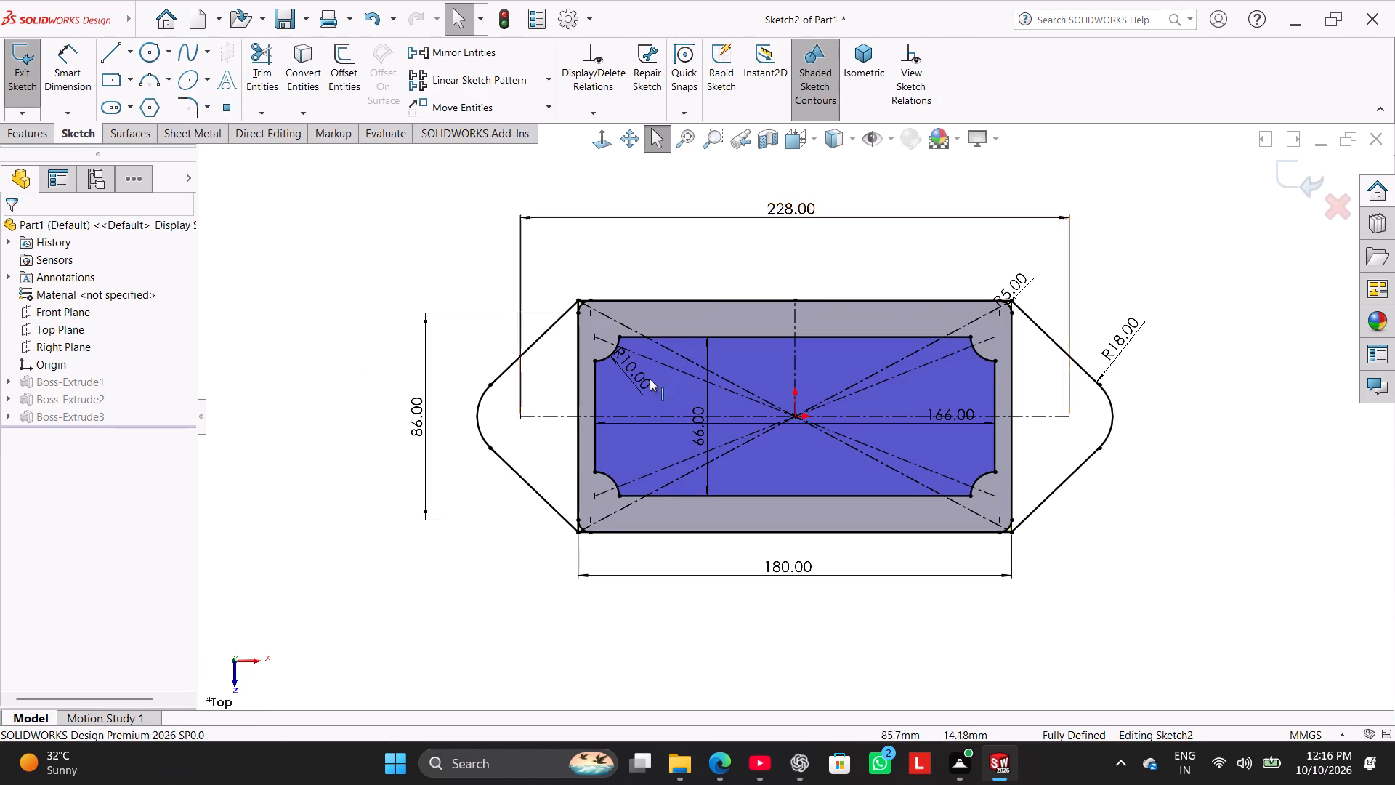
scroll(1031, 259, down, 3)
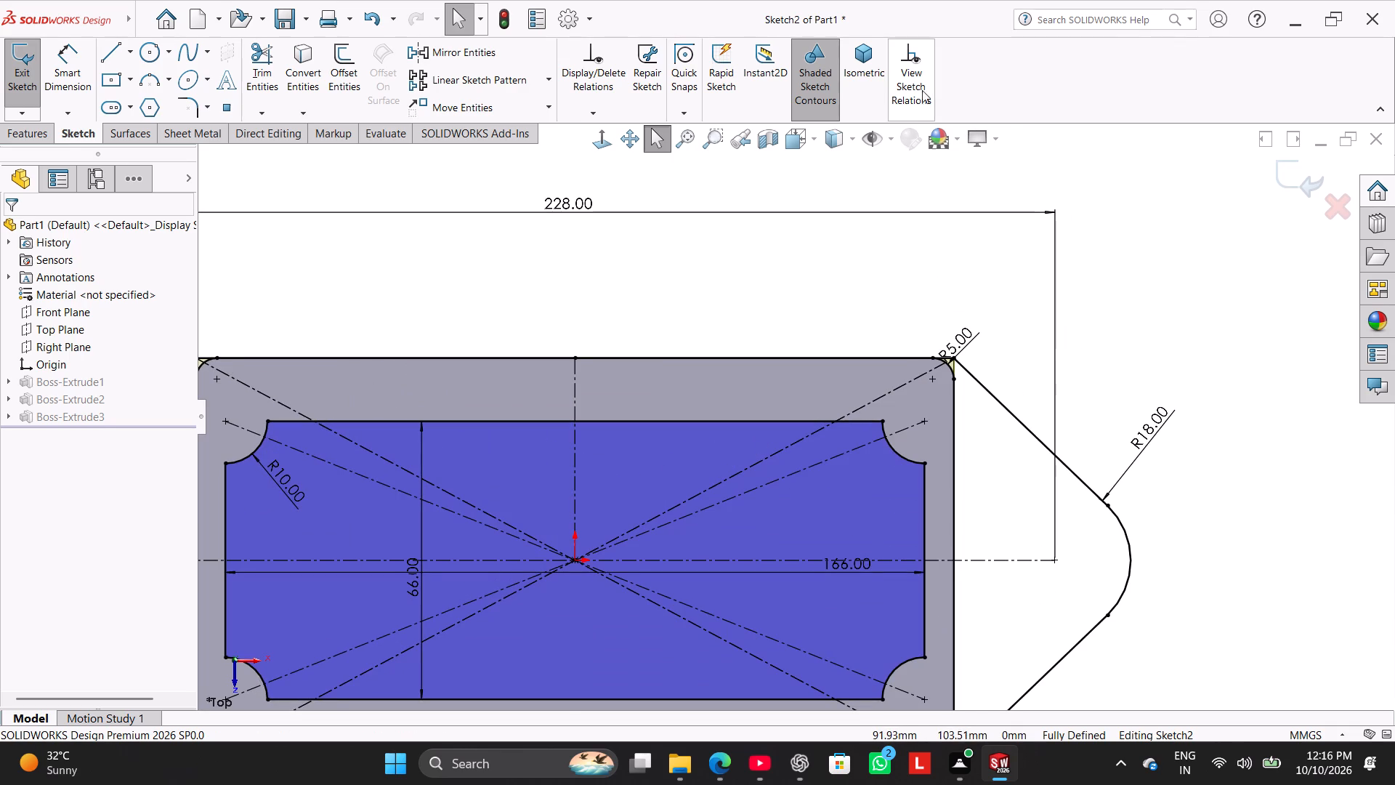
click(922, 90)
Delete two relations at the 180 mm rectangle's upper right corner, where the right lug's slanted line meets it.
scroll(992, 383, down, 6)
scroll(881, 378, down, 3)
scroll(814, 328, down, 5)
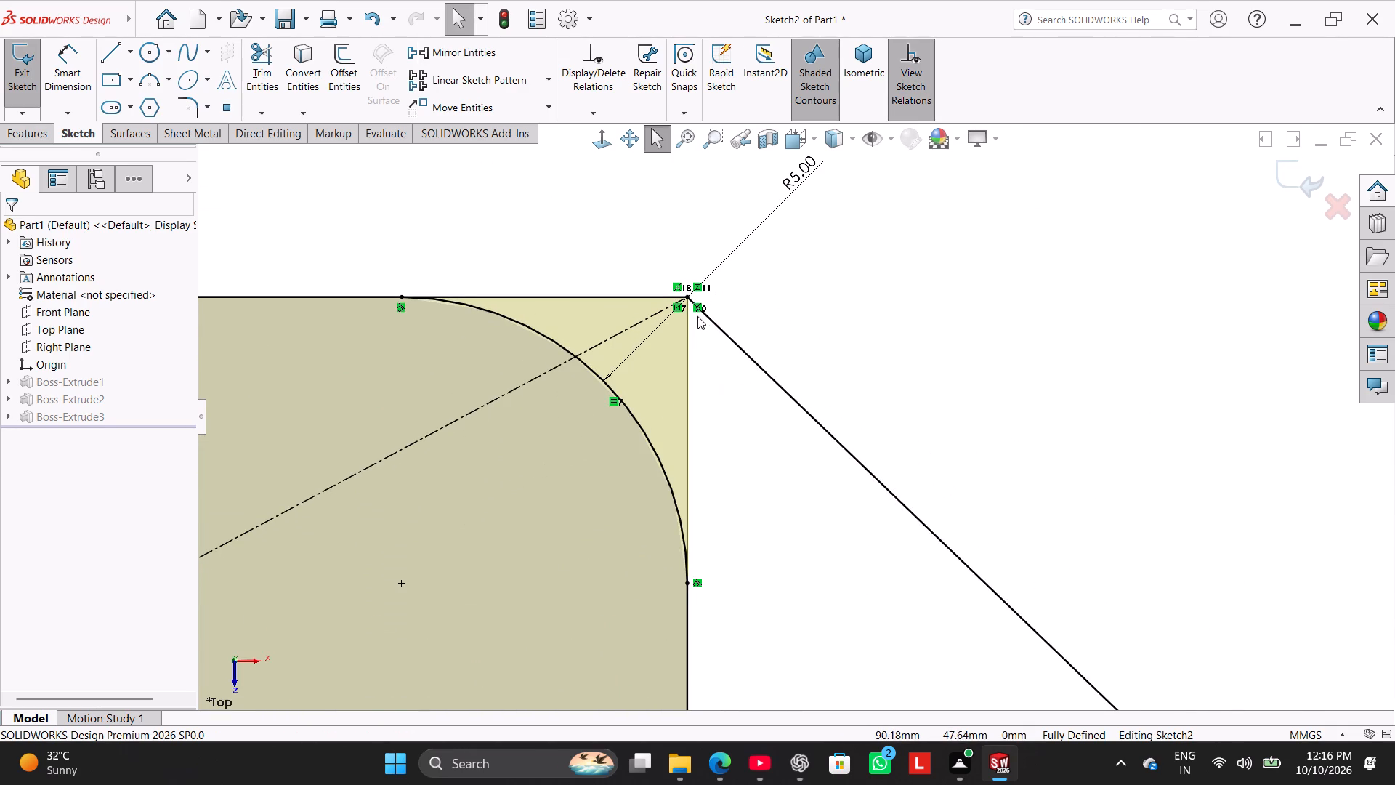
right_click(695, 306)
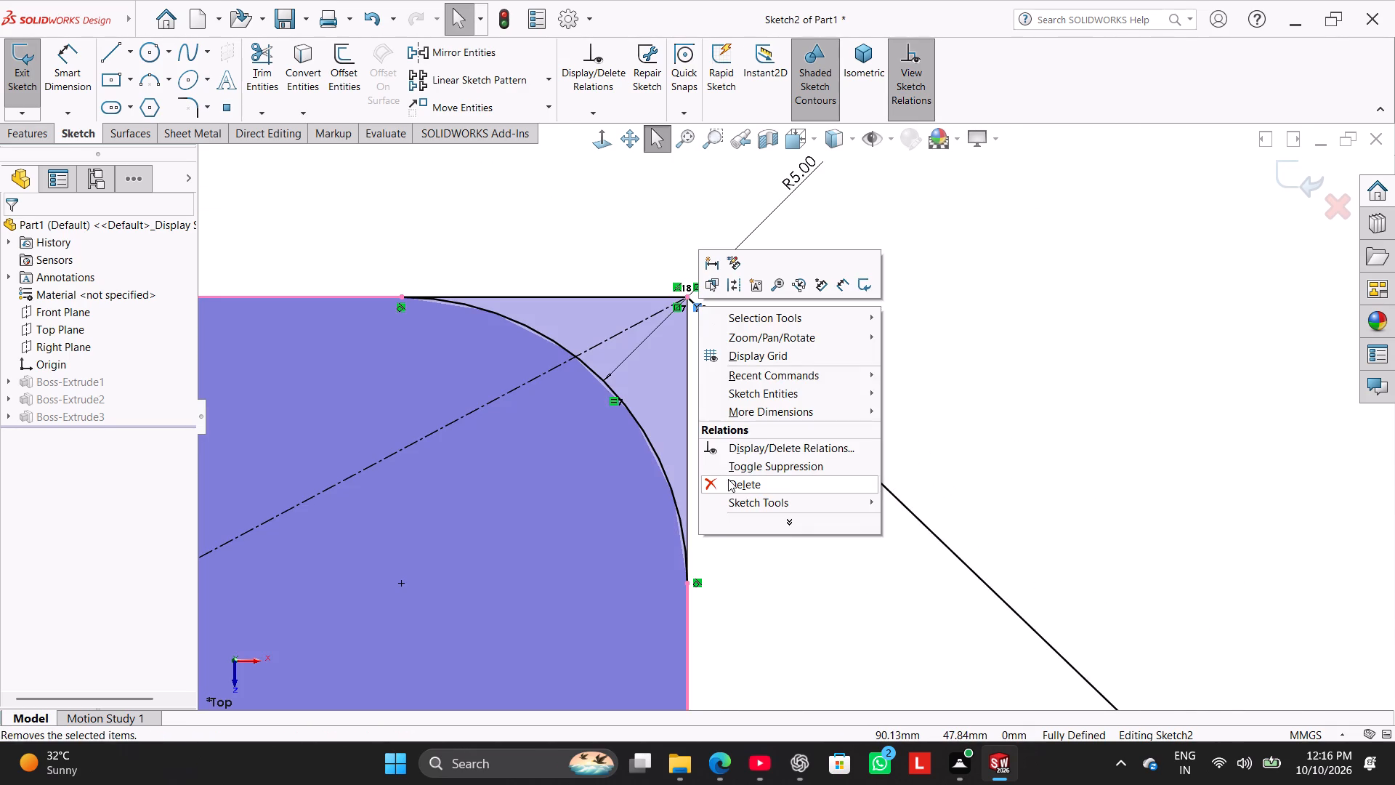
click(729, 483)
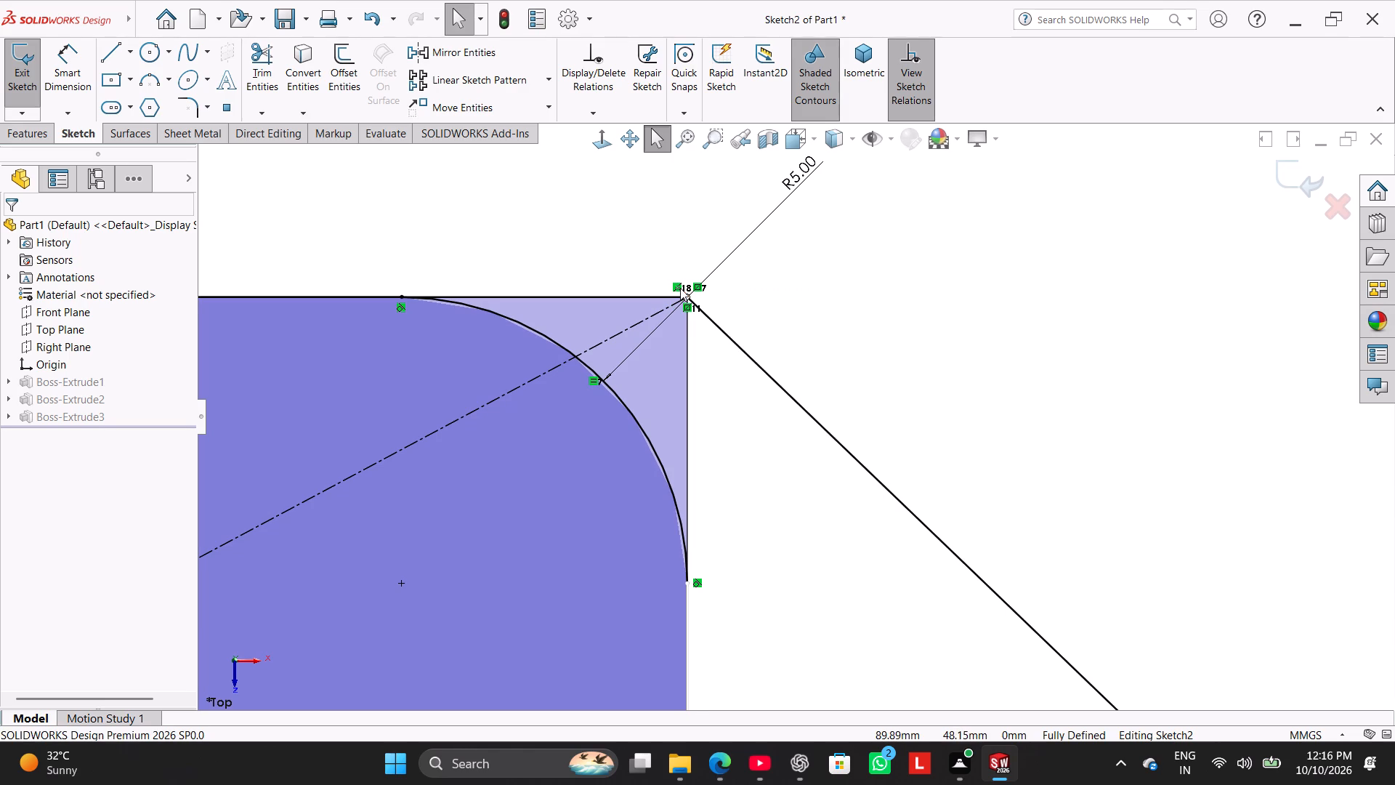
right_click(680, 286)
click(751, 456)
Remove the relation tying the right lug's lower slanted line to the rectangle's lower right corner.
scroll(760, 518, up, 3)
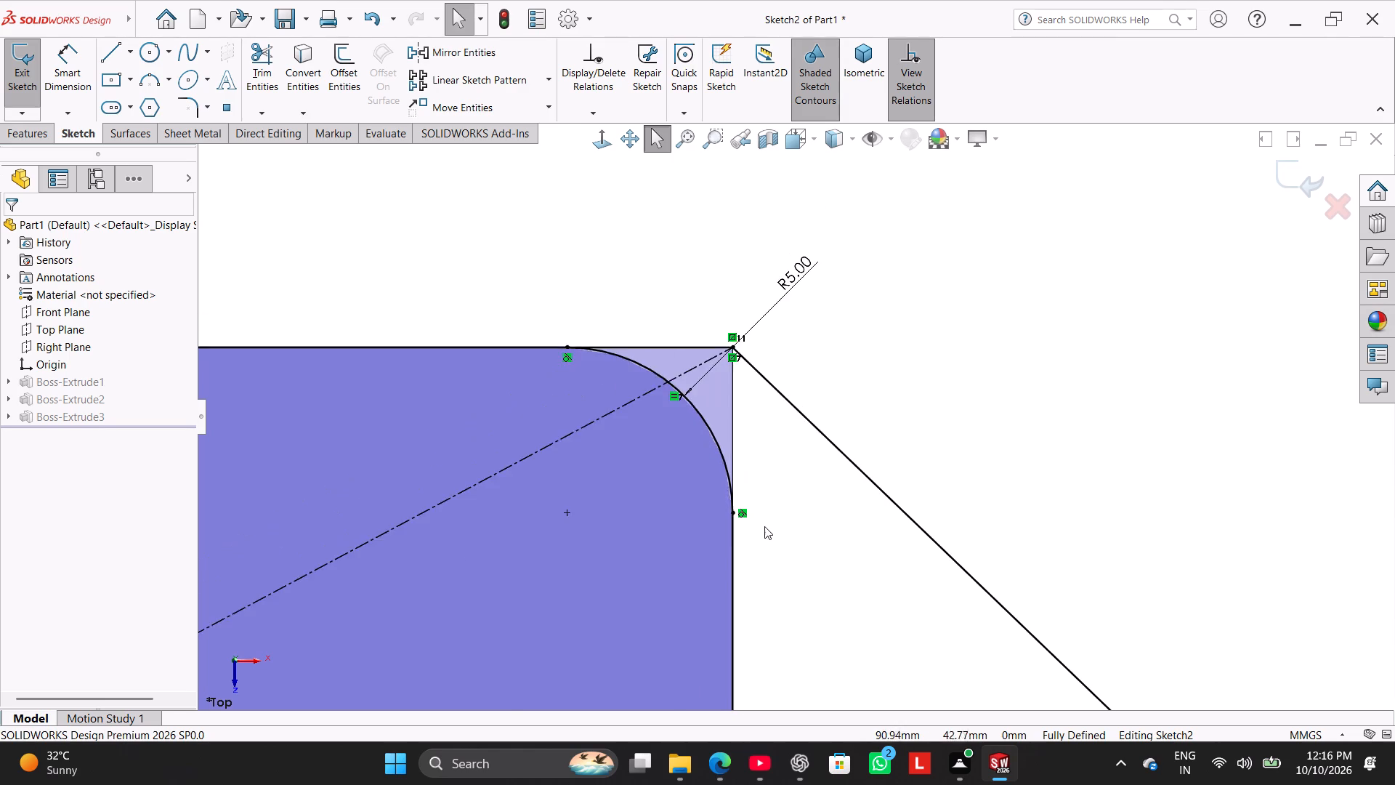
scroll(764, 526, up, 15)
scroll(846, 642, down, 4)
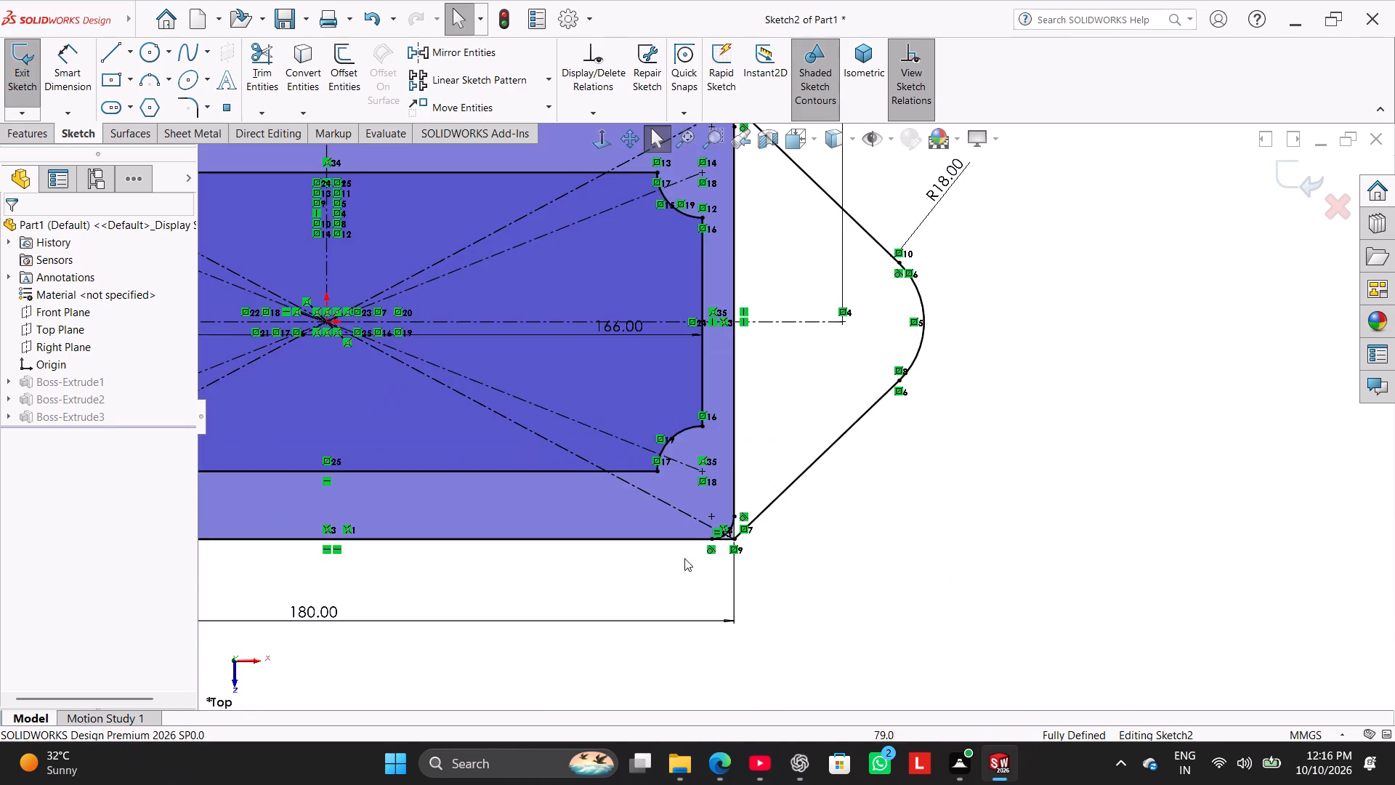
scroll(684, 557, down, 4)
scroll(765, 510, down, 6)
scroll(827, 422, down, 3)
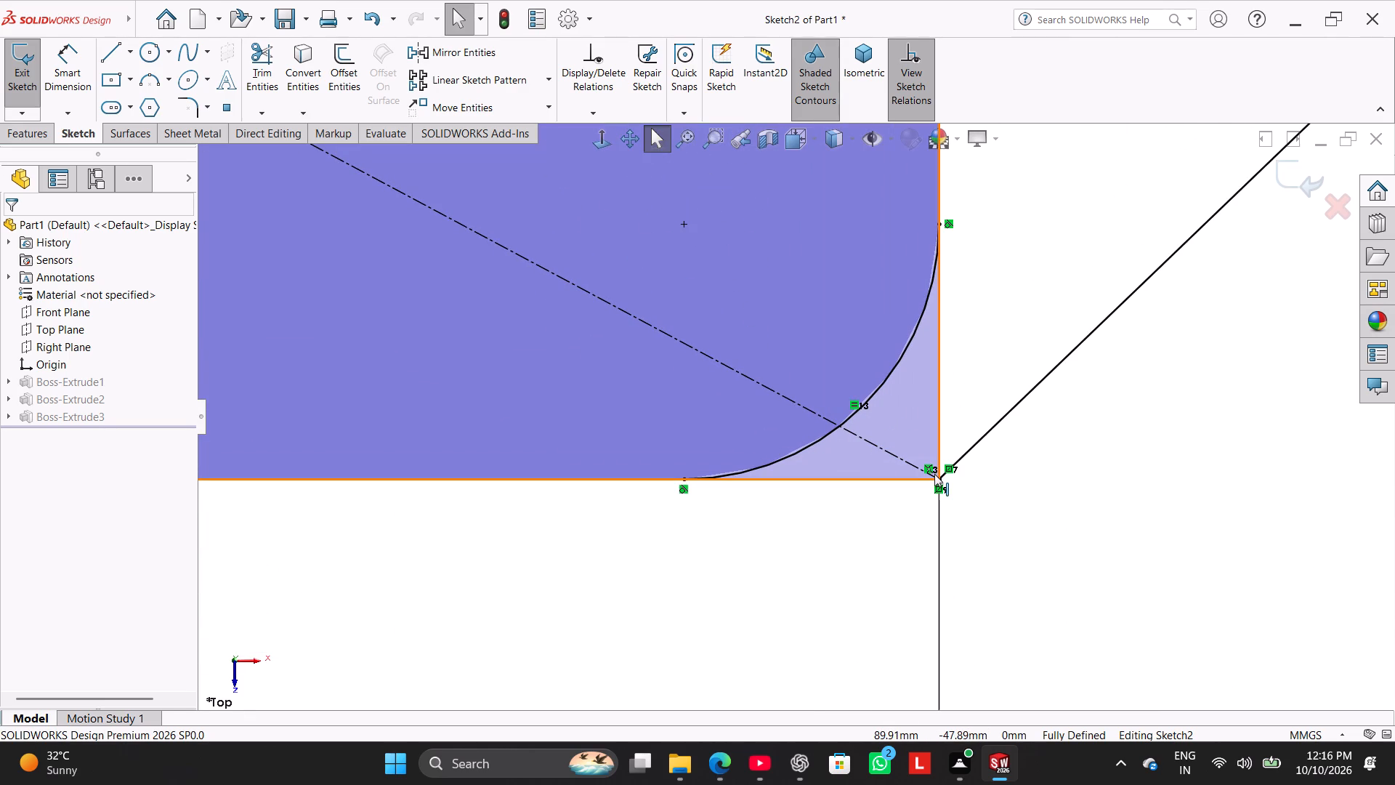
right_click(950, 470)
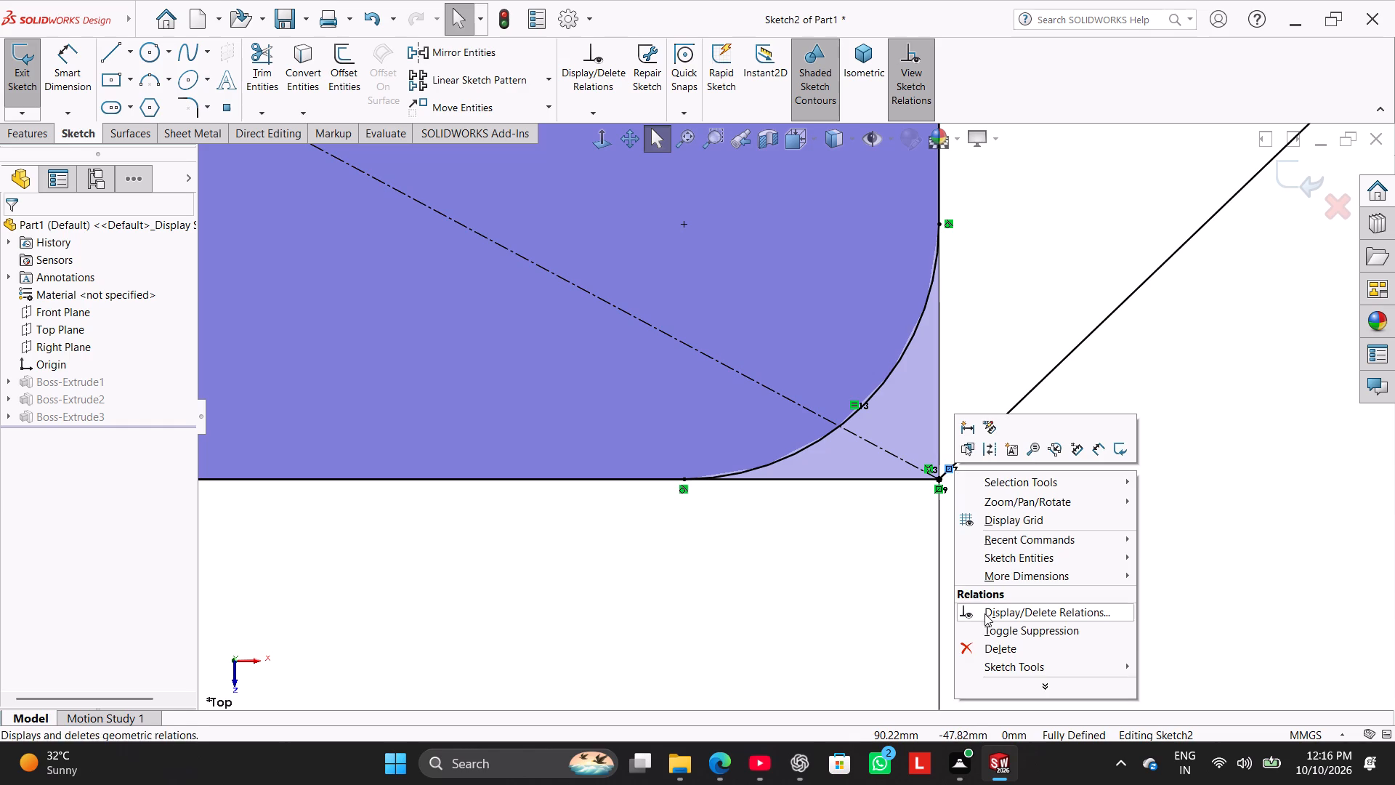
click(989, 640)
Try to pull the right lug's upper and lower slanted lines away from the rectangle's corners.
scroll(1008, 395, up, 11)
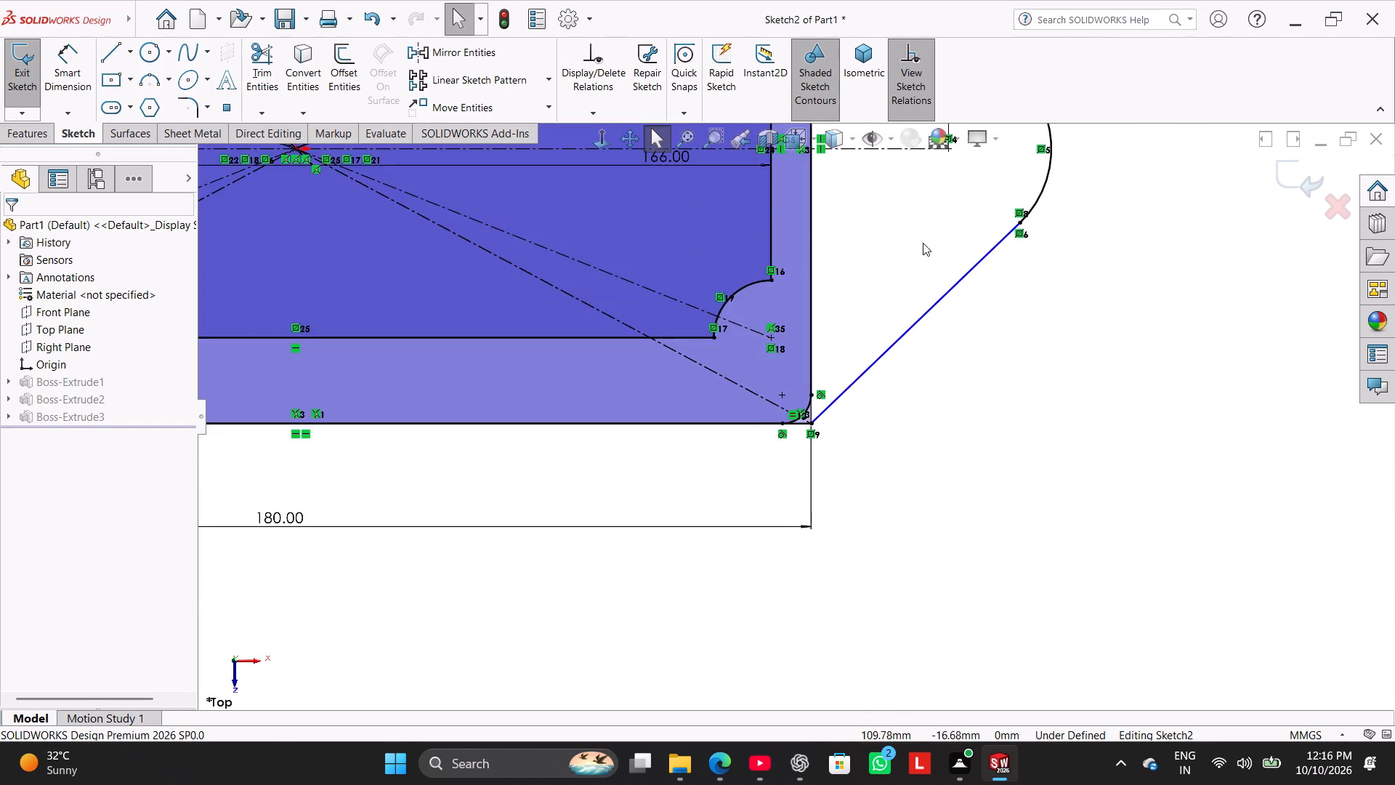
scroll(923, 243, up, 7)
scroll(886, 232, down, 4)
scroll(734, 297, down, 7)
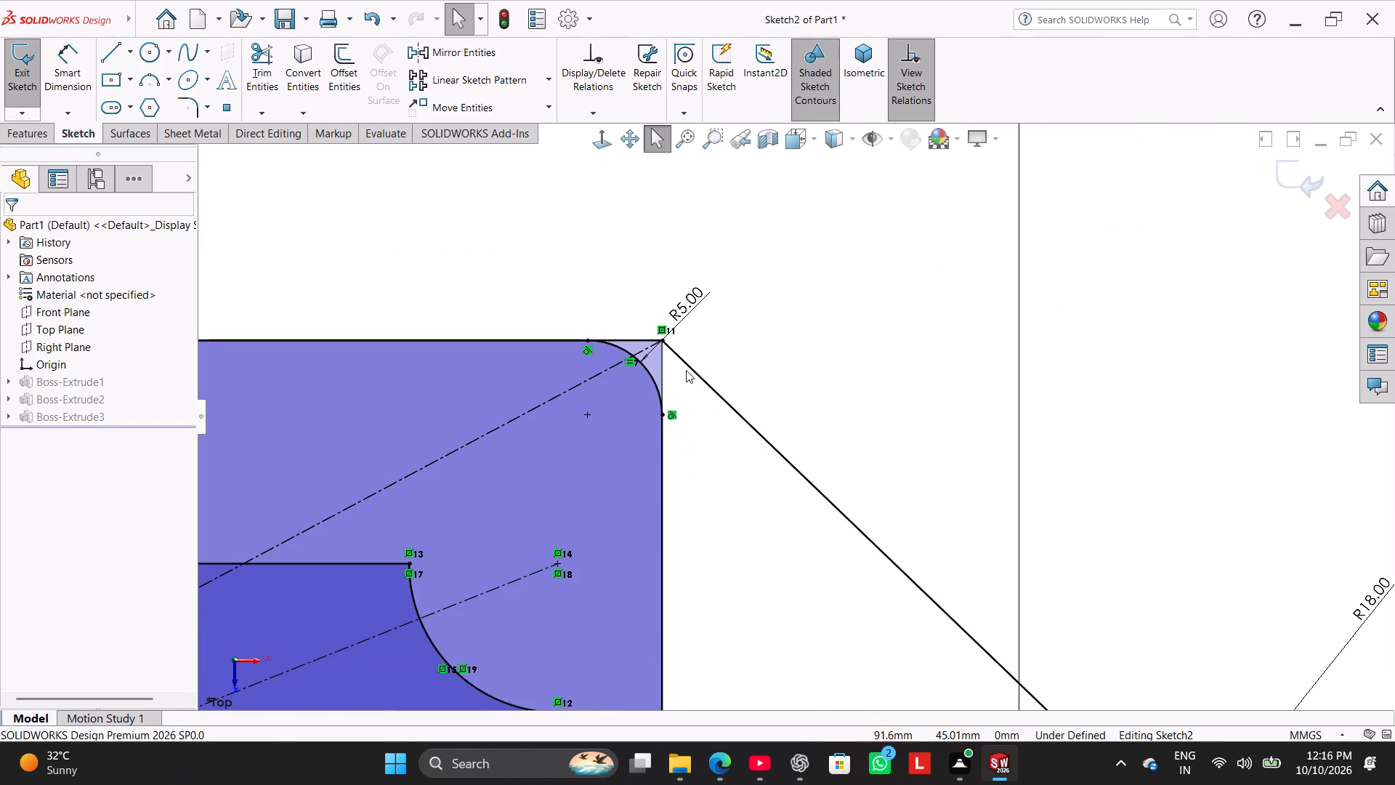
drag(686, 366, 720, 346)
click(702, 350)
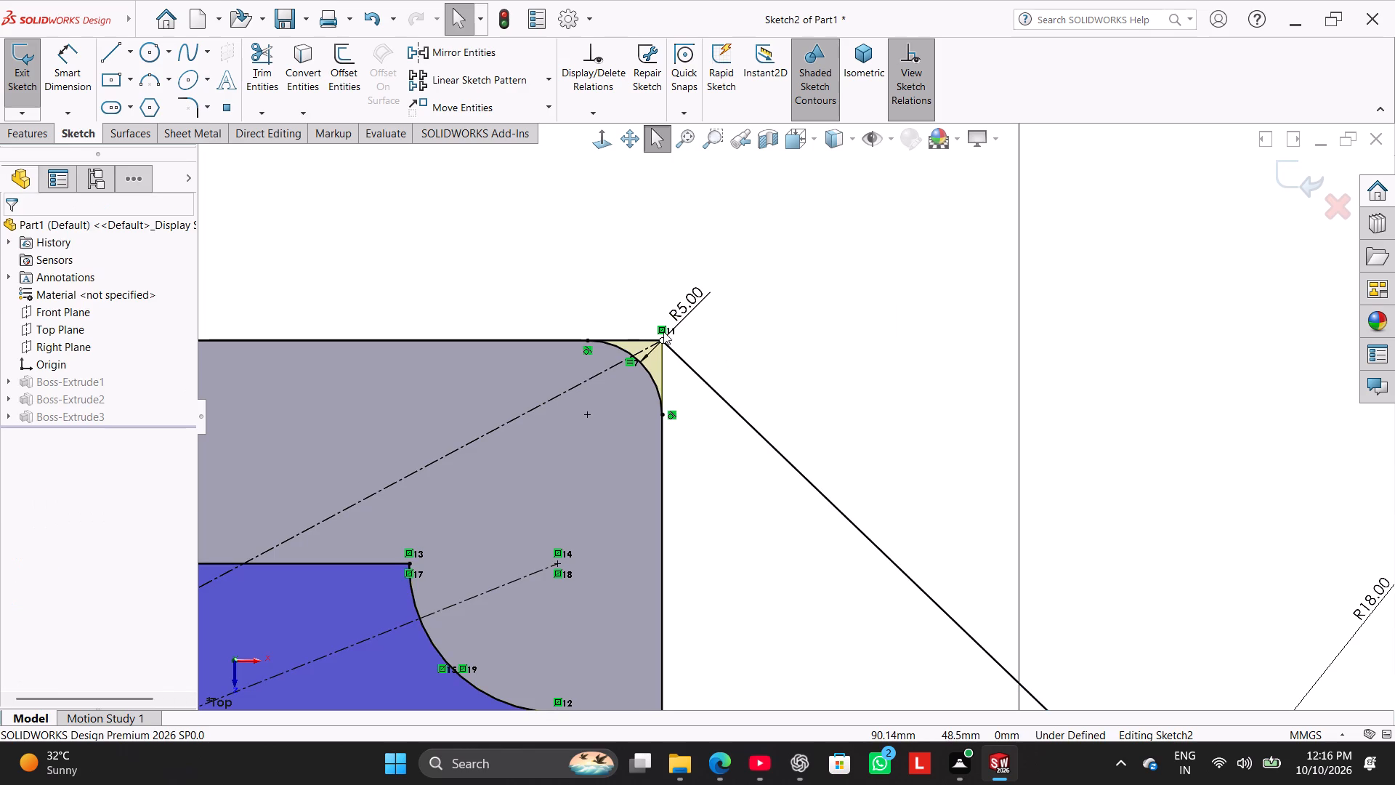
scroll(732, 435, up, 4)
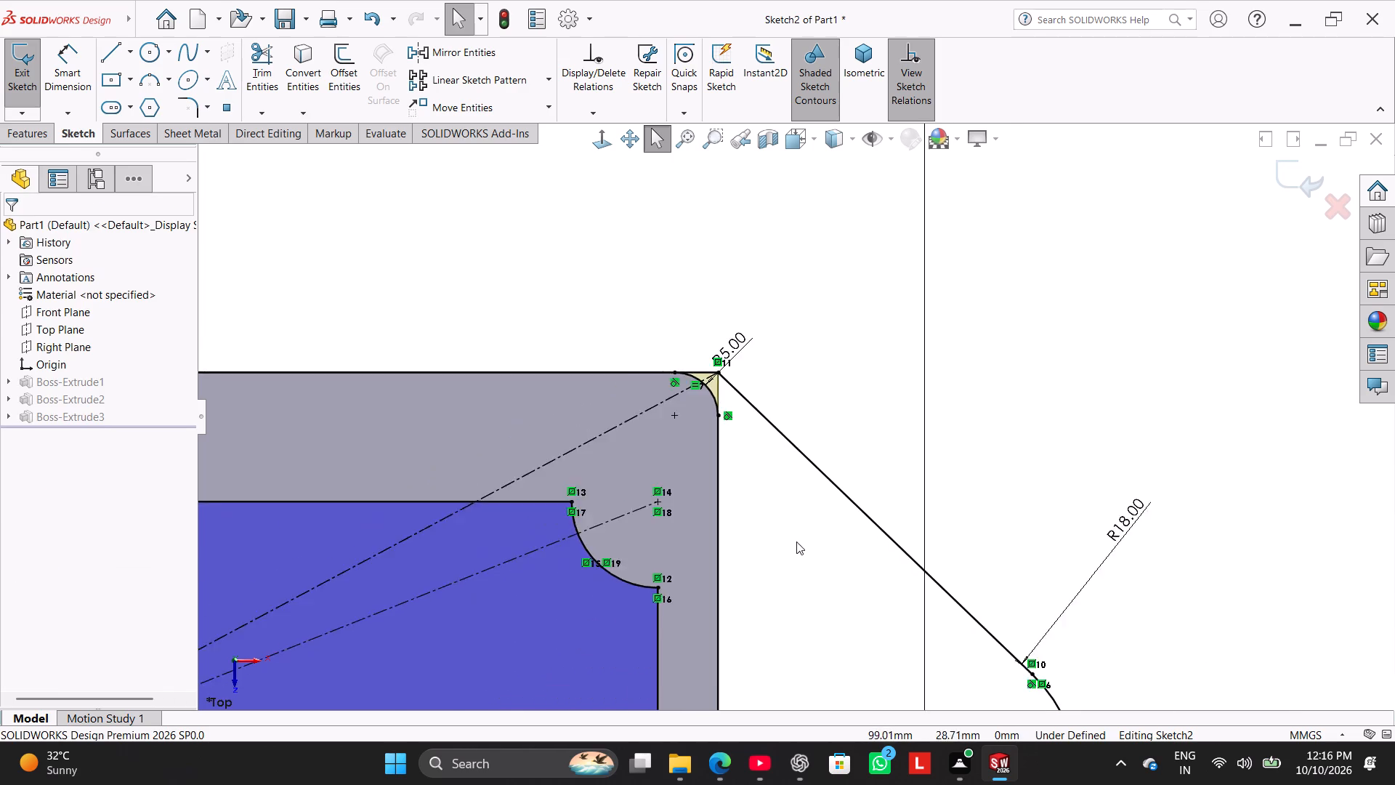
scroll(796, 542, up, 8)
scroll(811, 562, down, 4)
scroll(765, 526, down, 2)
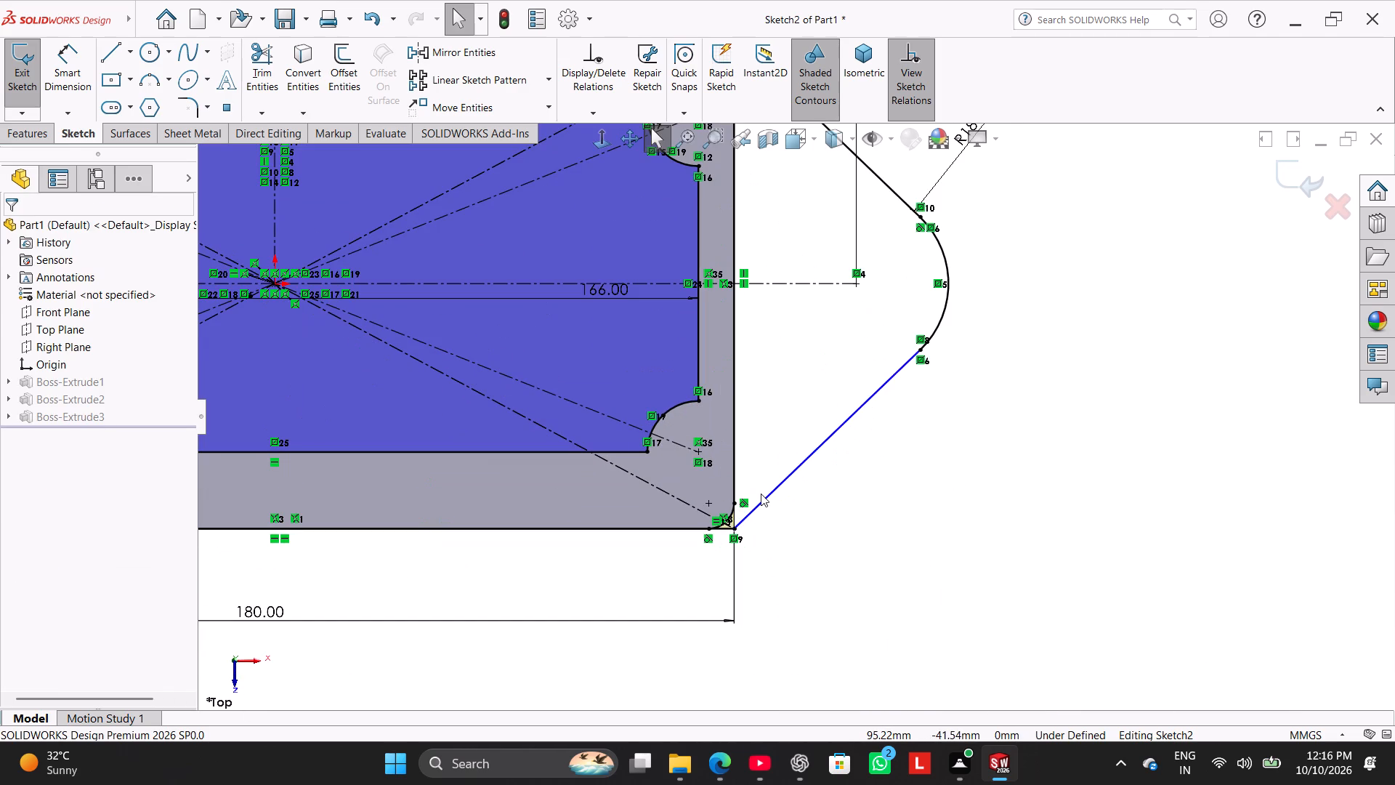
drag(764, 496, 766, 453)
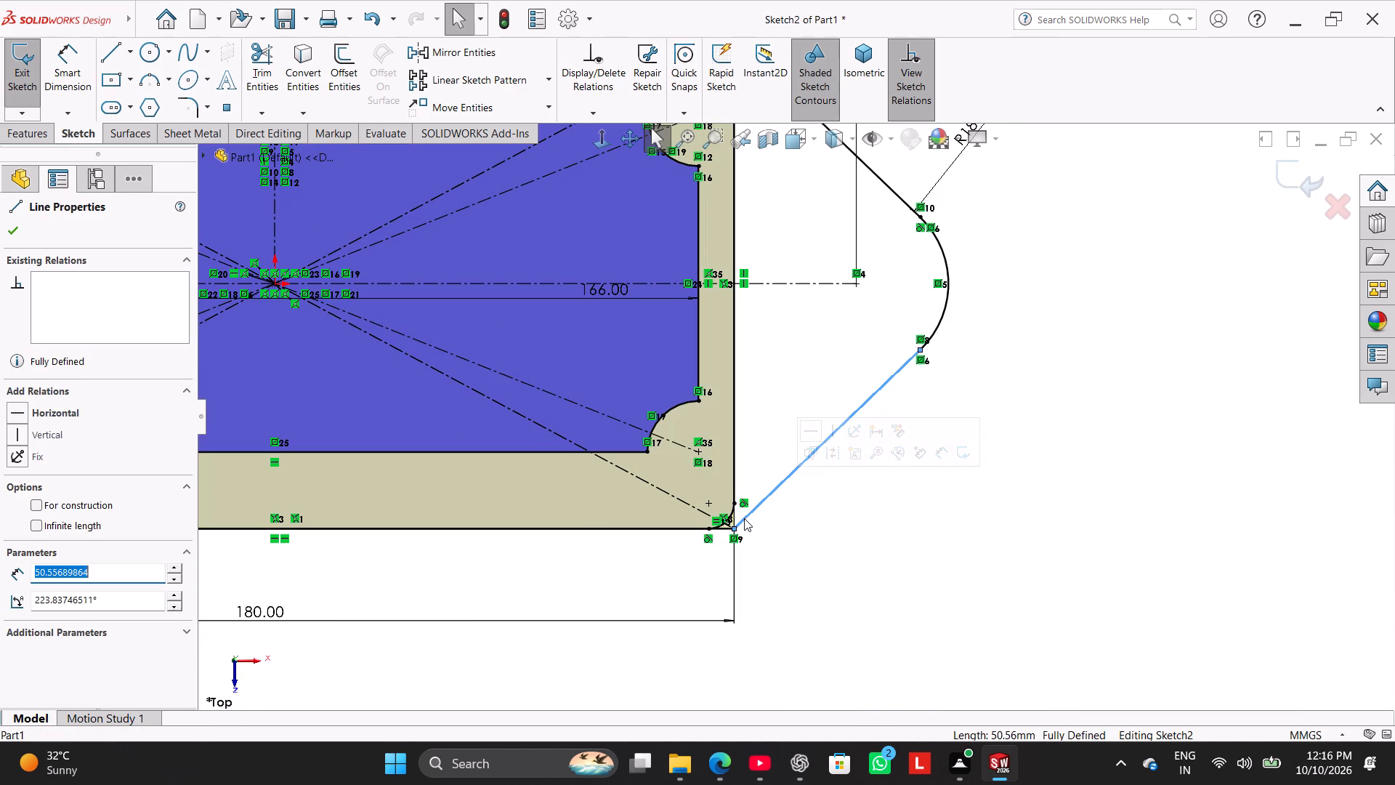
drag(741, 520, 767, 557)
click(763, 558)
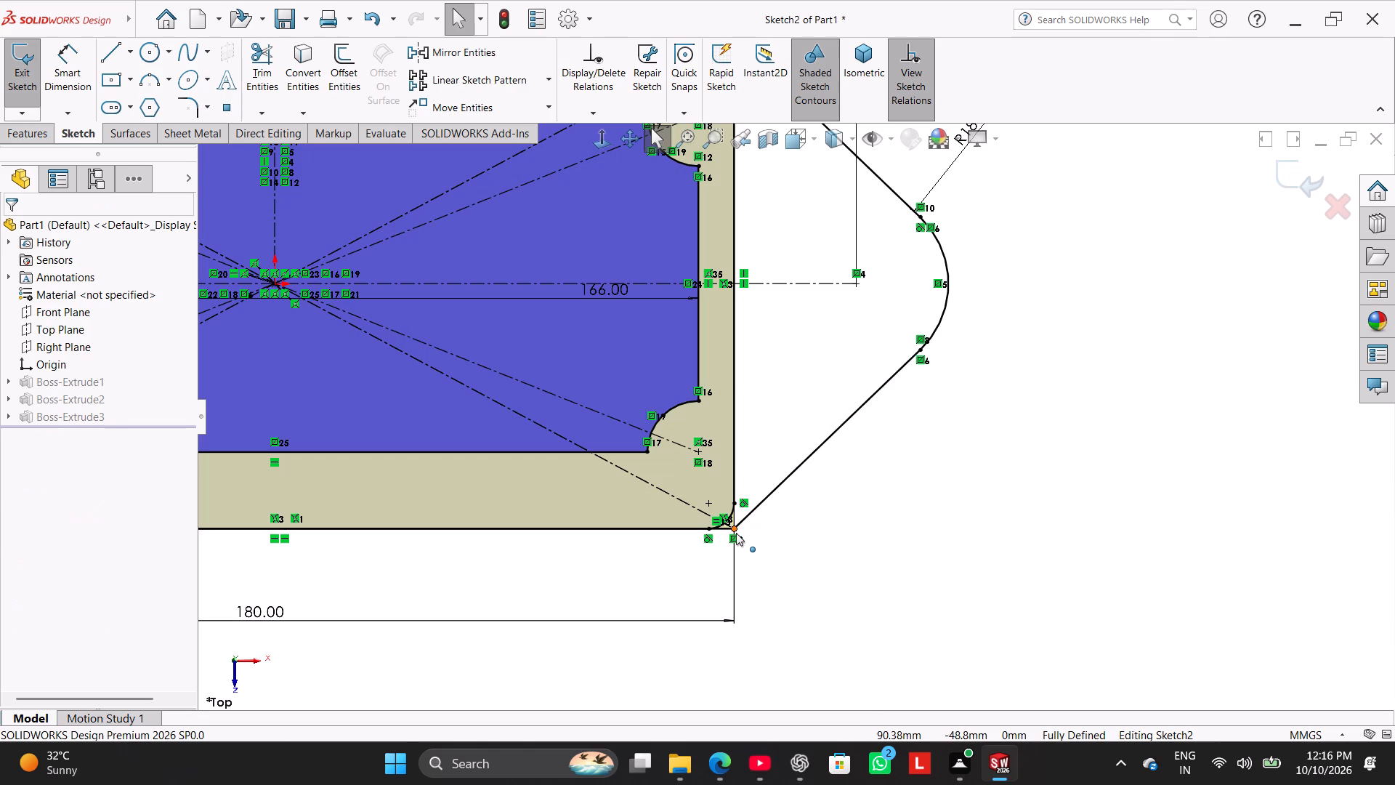
Delete the remaining coincident relation at the lower end of the right lug's slanted line.
right_click(736, 535)
click(770, 710)
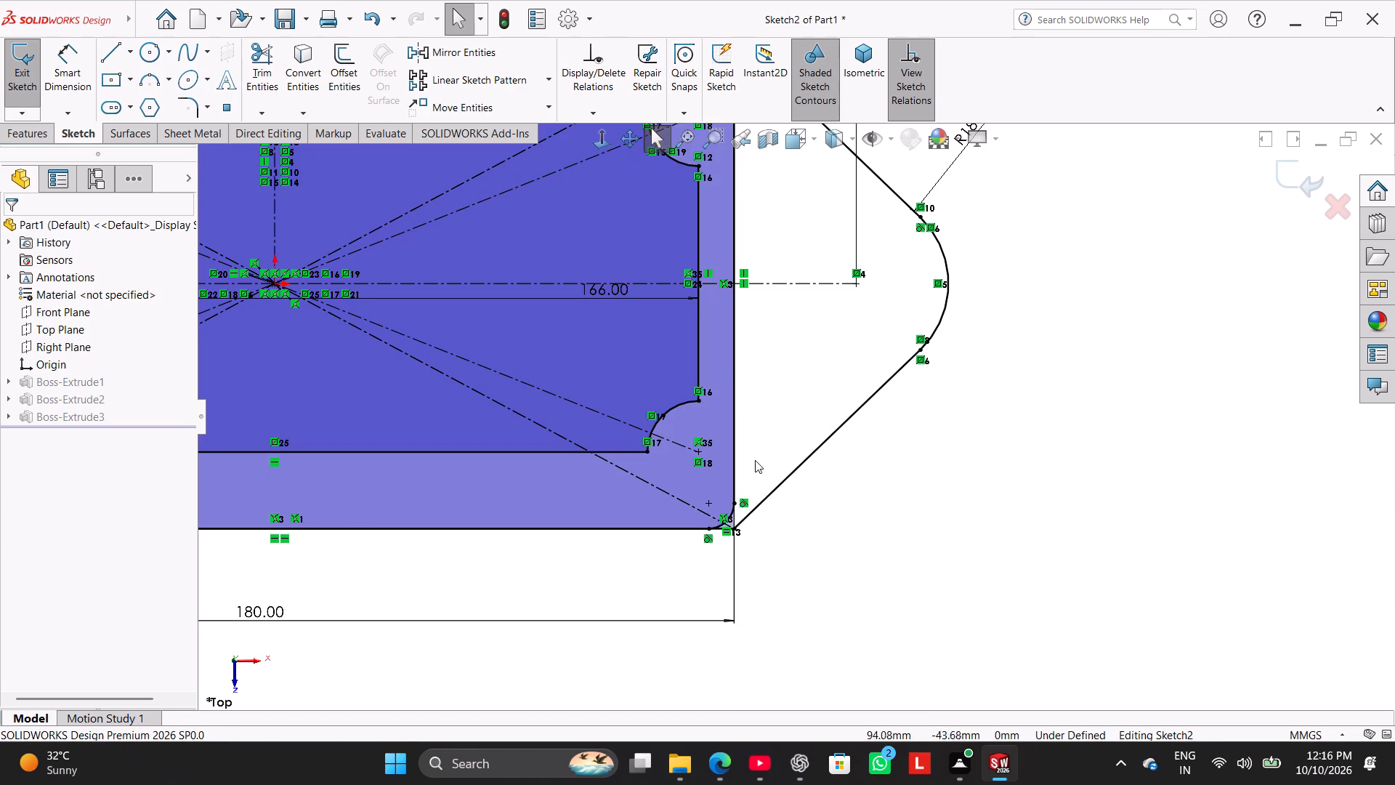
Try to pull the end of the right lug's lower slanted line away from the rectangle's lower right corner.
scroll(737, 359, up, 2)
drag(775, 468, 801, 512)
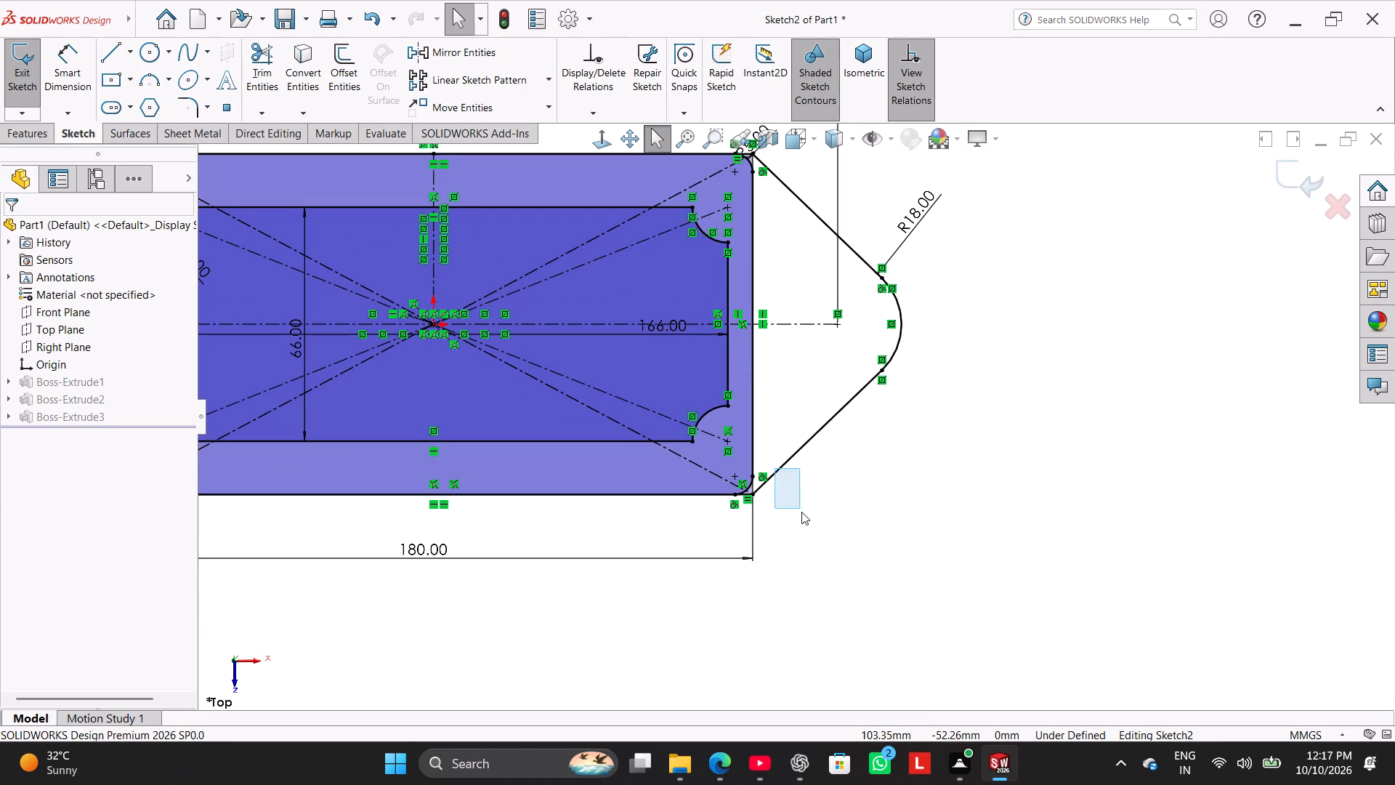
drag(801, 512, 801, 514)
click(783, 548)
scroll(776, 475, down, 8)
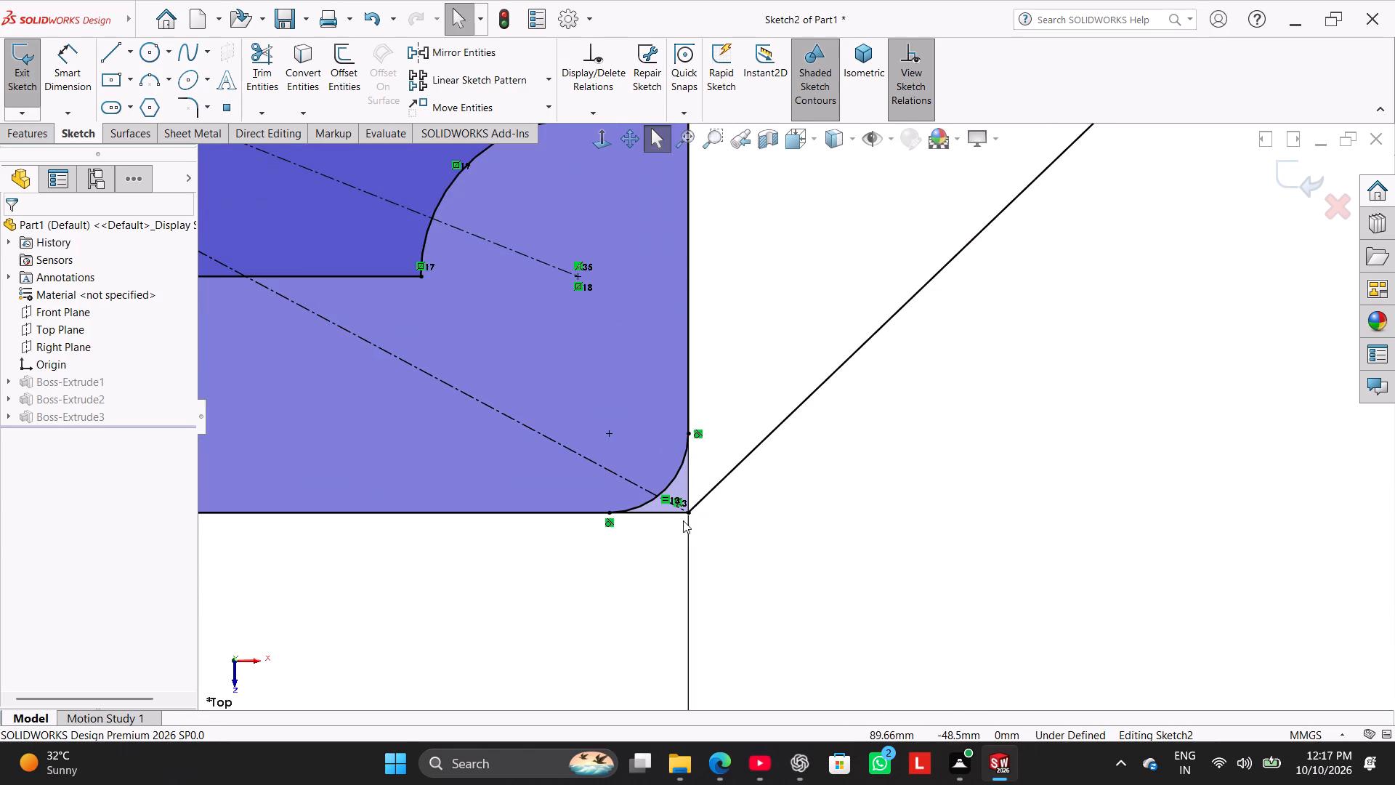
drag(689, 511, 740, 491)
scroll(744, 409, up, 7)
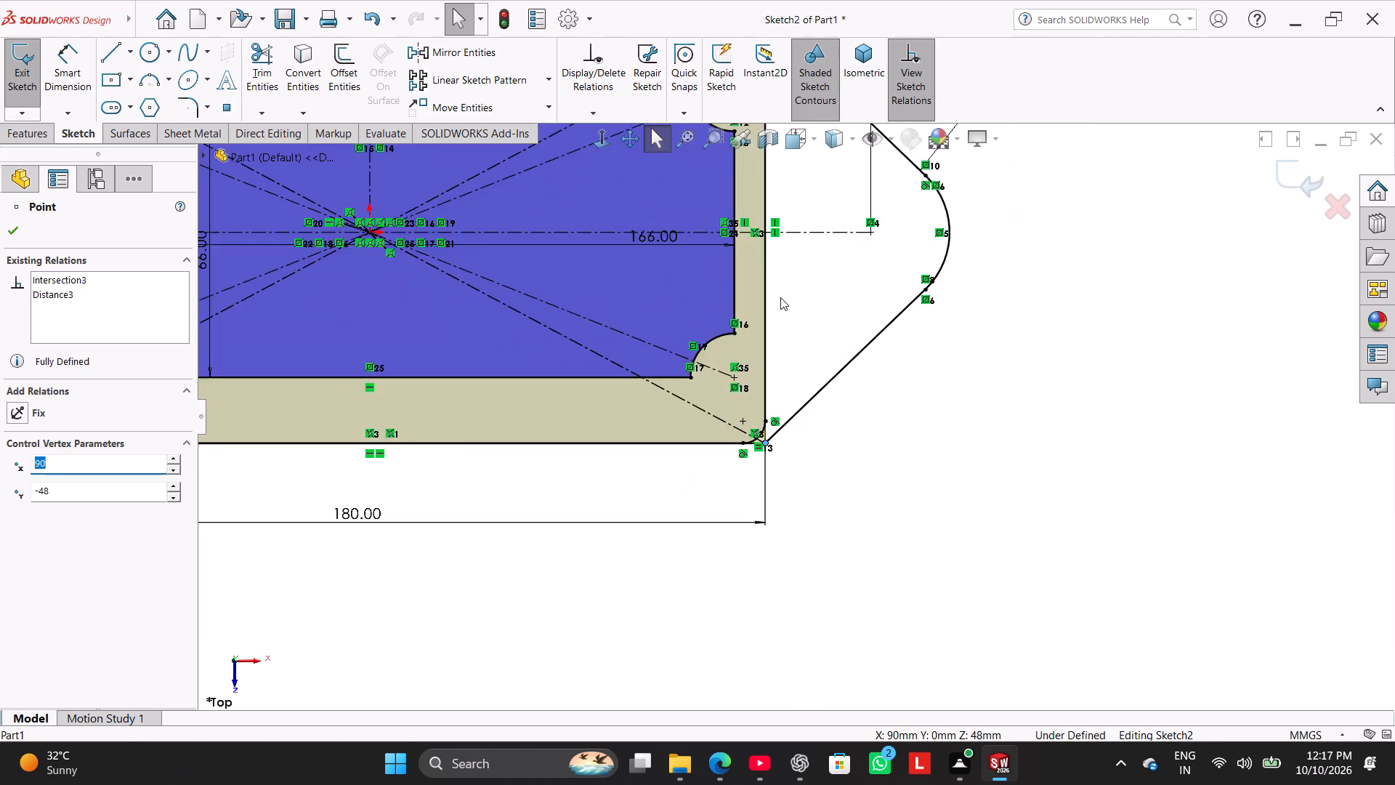
Delete the relation at the rectangle's upper right corner and try pulling the right lug's upper slanted line free.
scroll(780, 297, up, 7)
scroll(823, 253, down, 15)
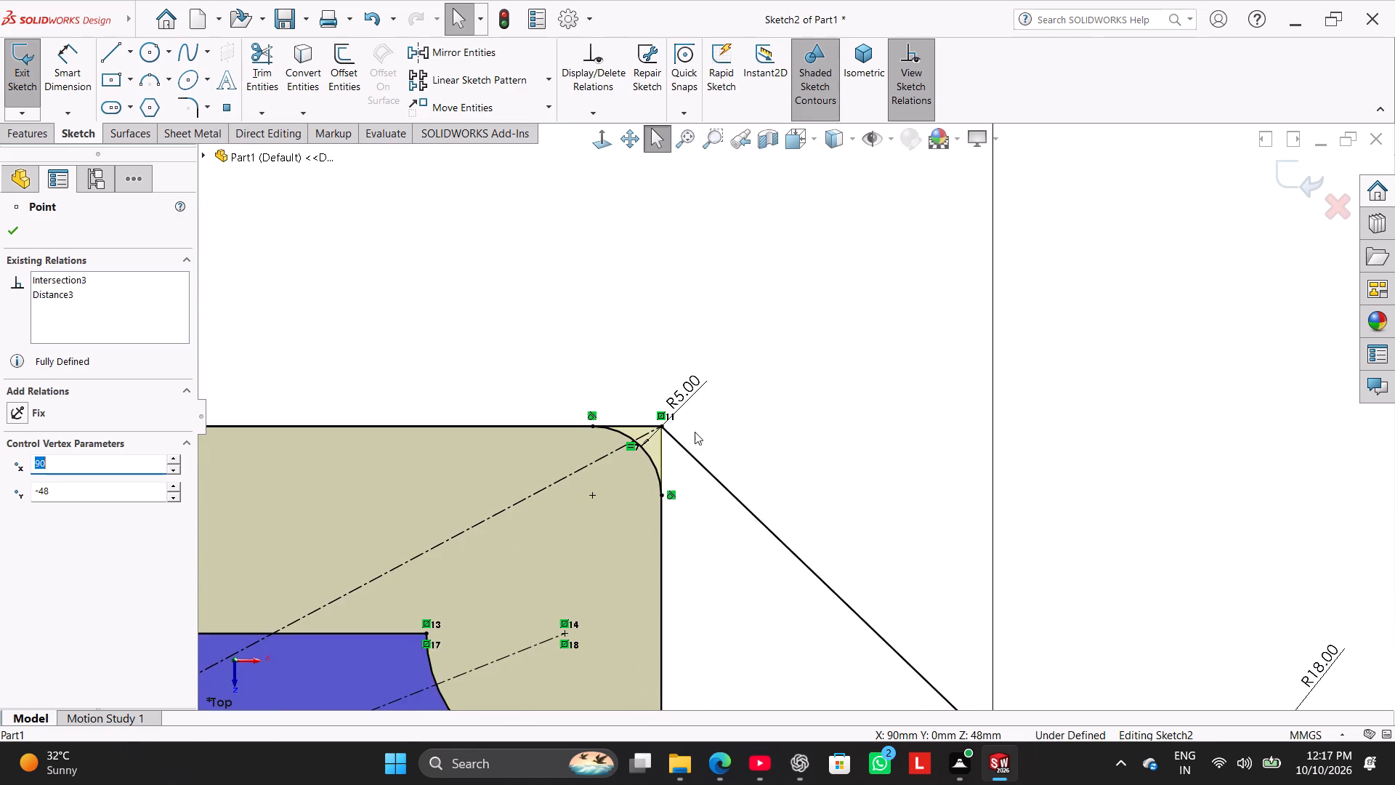
right_click(650, 403)
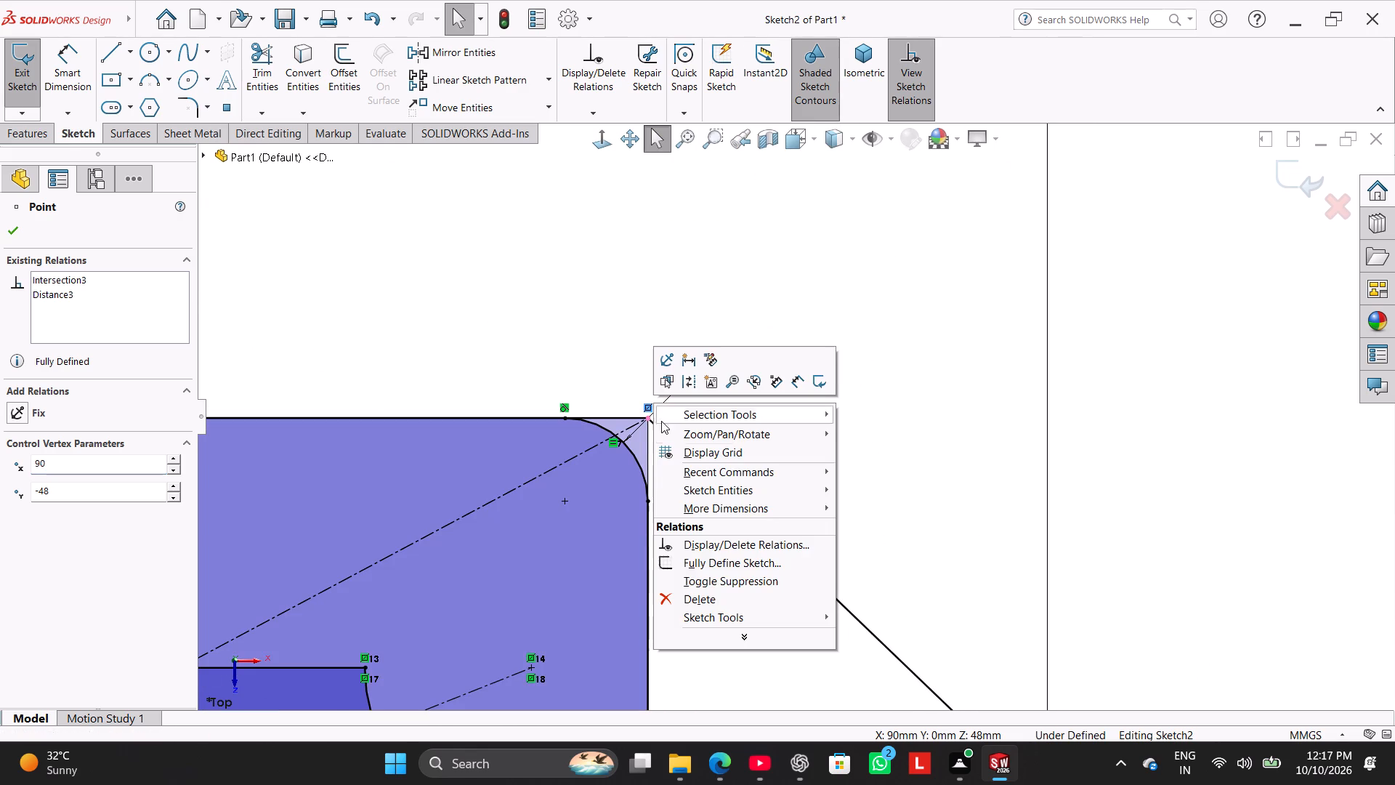
click(707, 597)
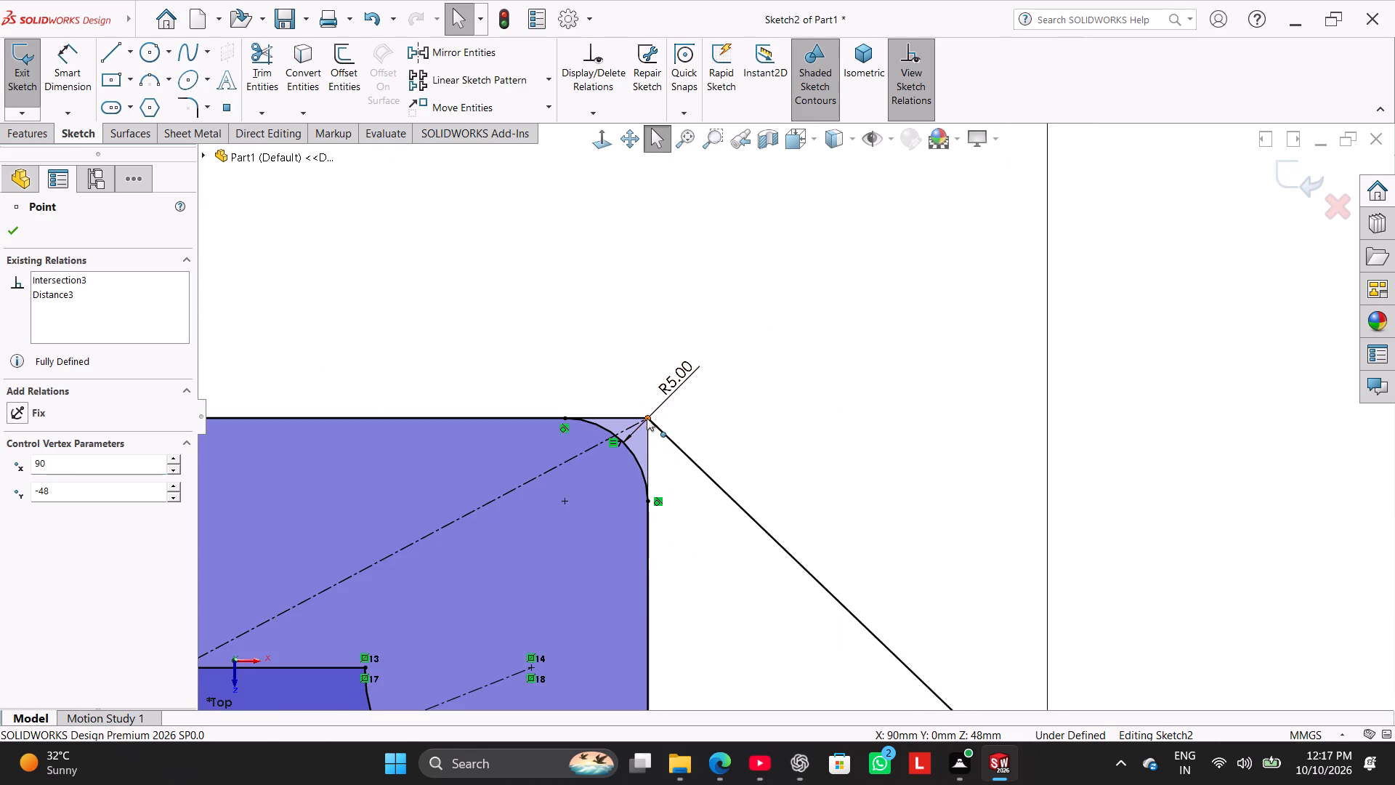
drag(647, 418, 677, 451)
click(612, 366)
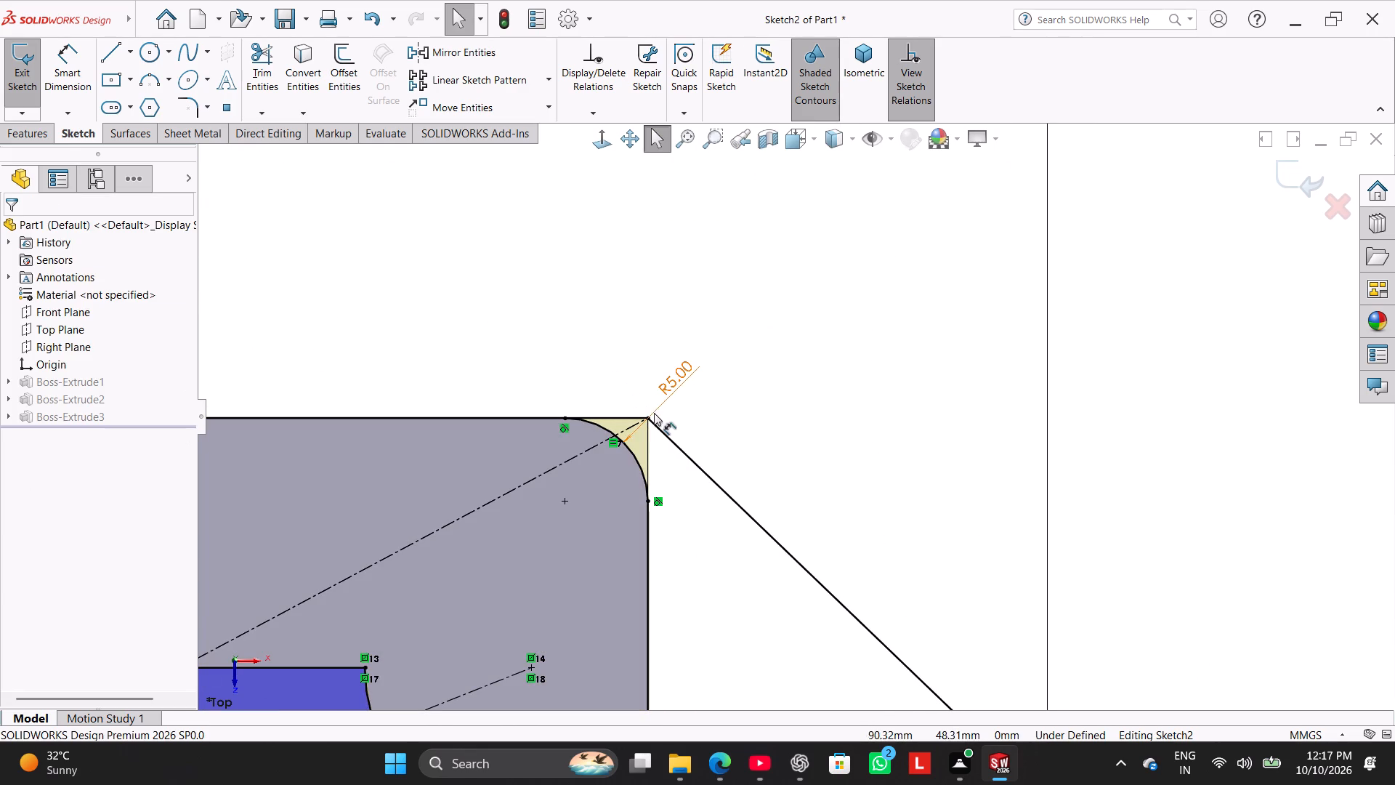
Trim away the right lug's upper and lower slanted lines, leaving its R18 end arc.
drag(264, 55, 271, 72)
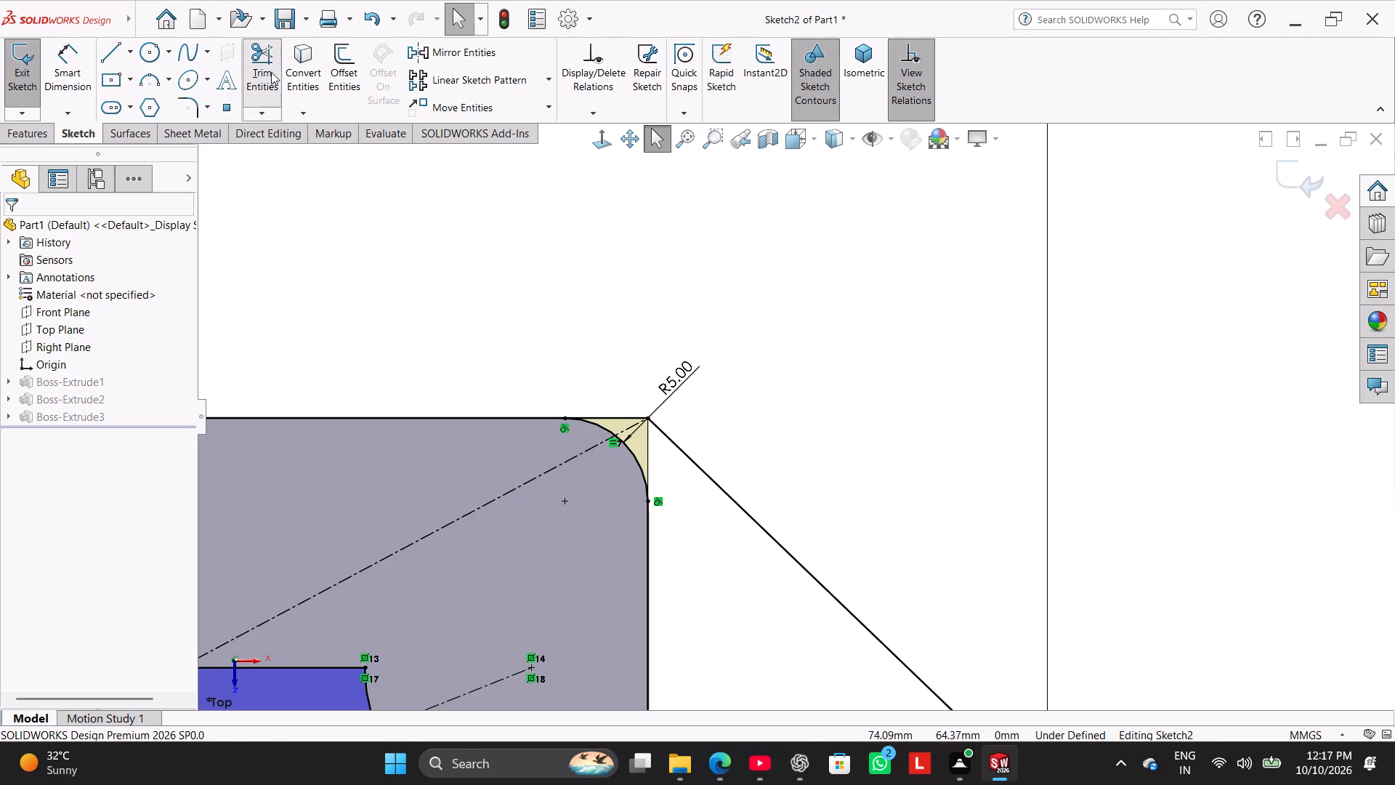
drag(271, 72, 328, 149)
drag(700, 408, 685, 477)
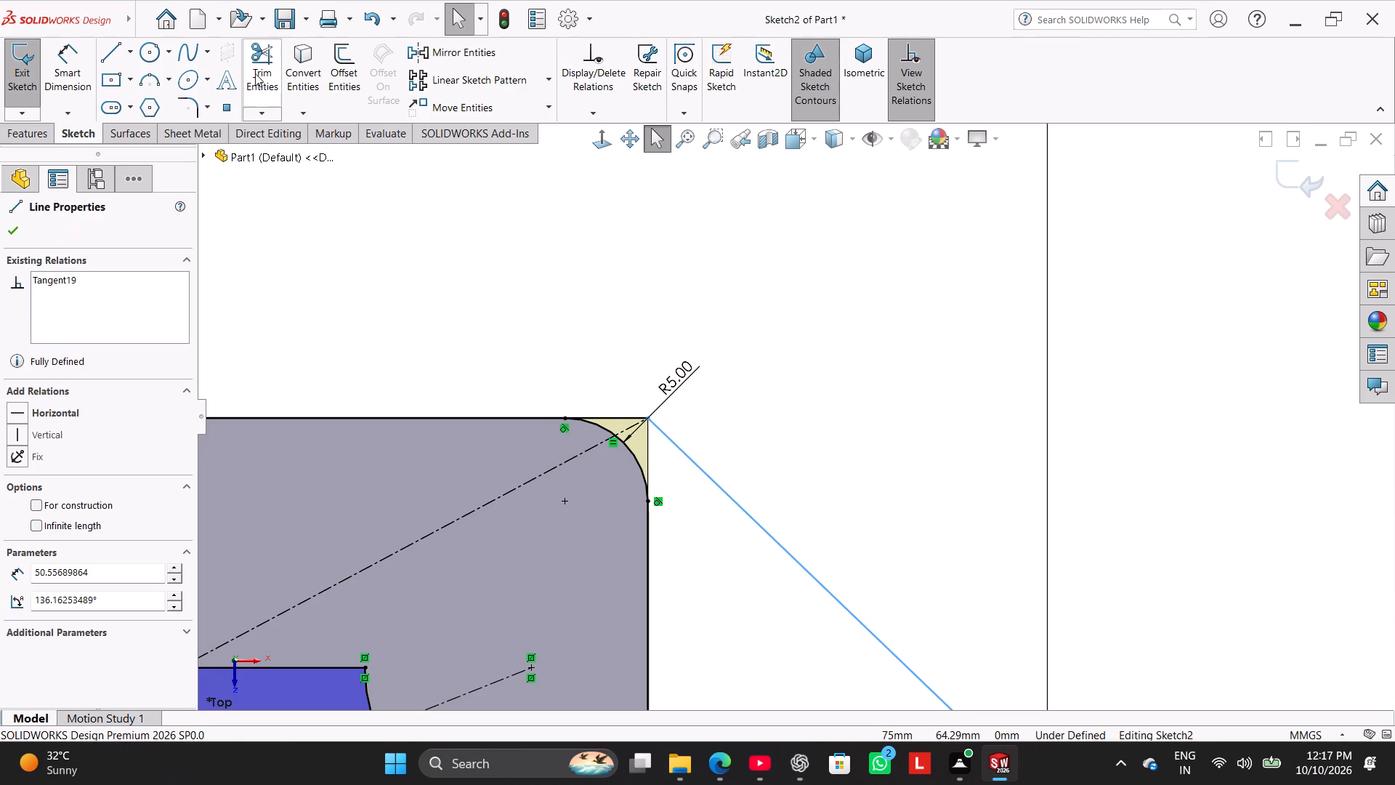
drag(260, 60, 271, 78)
drag(690, 414, 660, 505)
scroll(751, 539, up, 6)
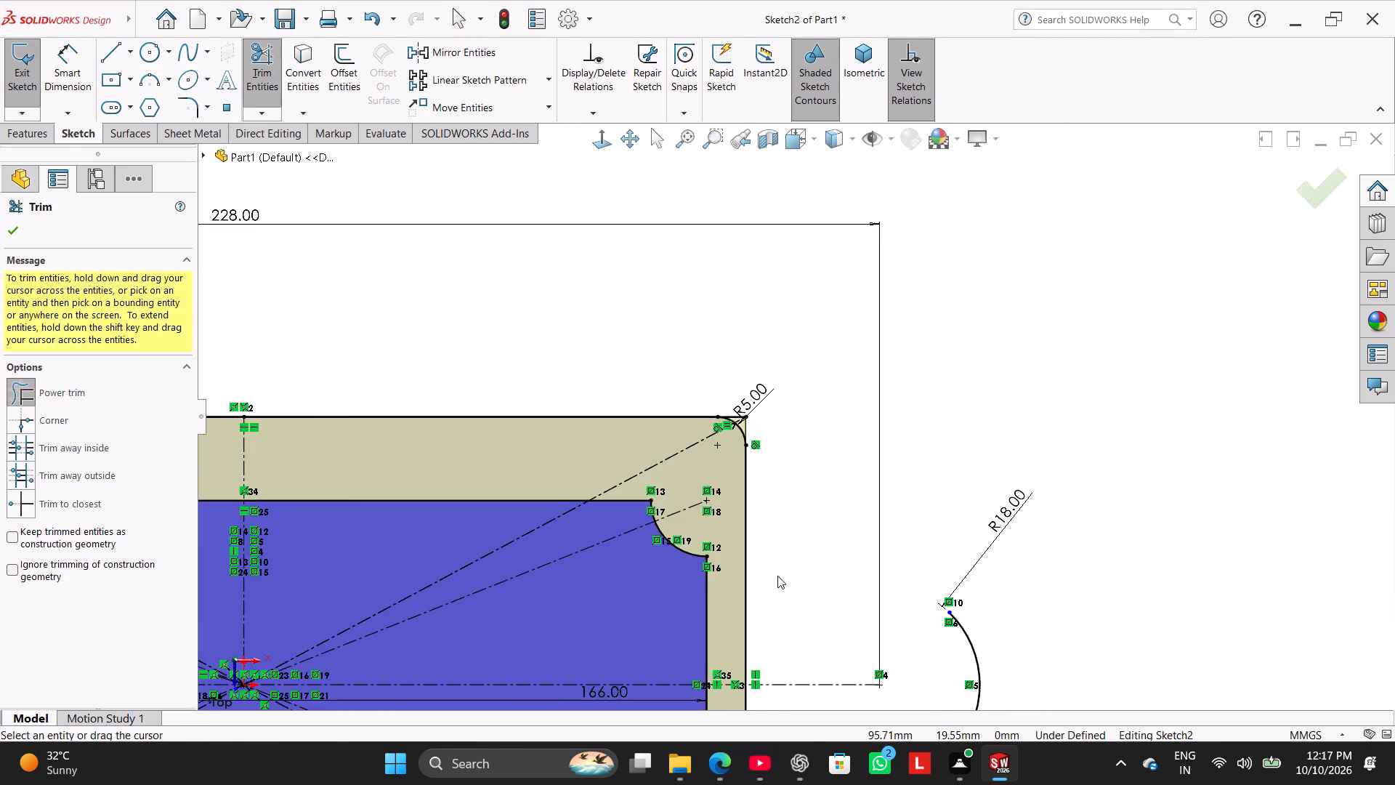
scroll(777, 576, up, 5)
scroll(802, 596, down, 3)
drag(799, 546, 840, 631)
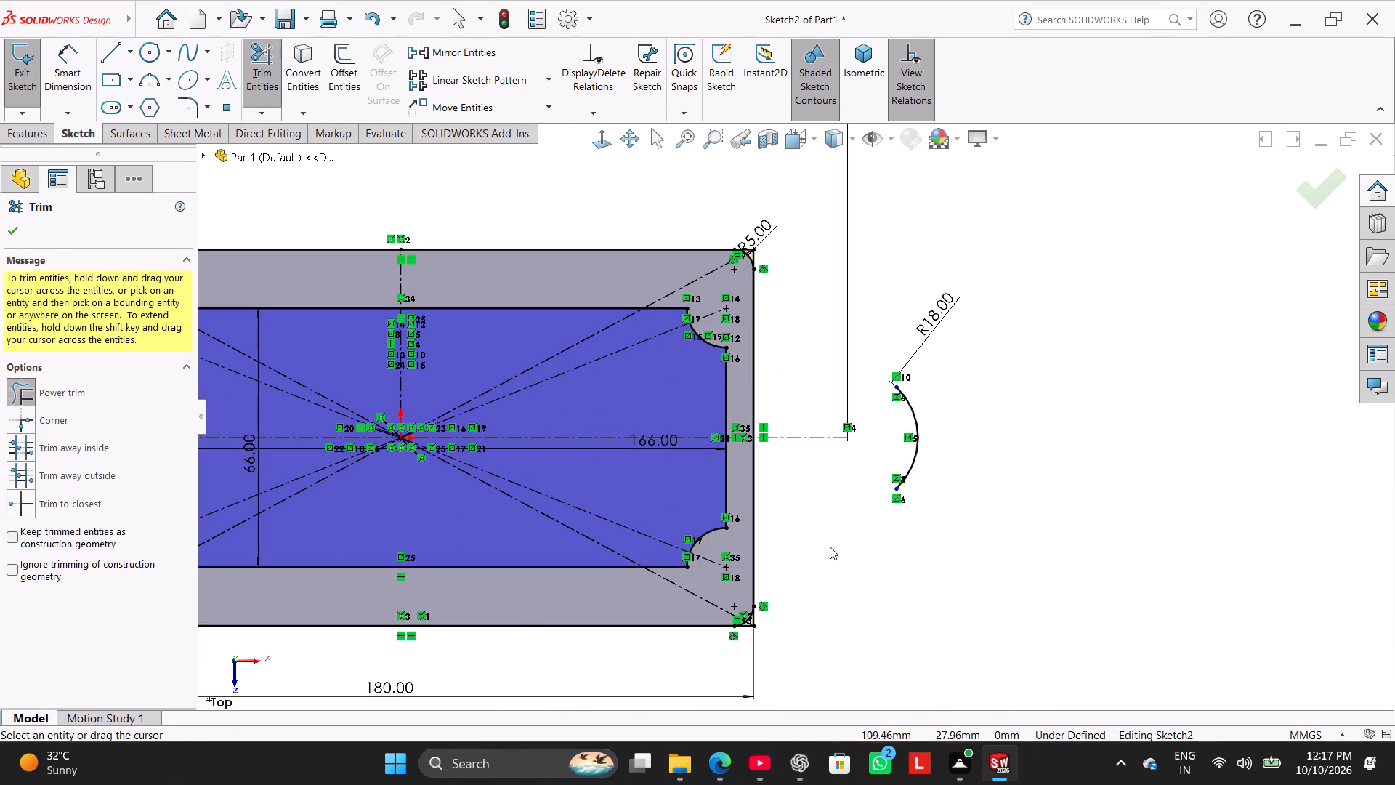
Trim away the left lug's upper and lower slanted lines, leaving only its end arc.
scroll(767, 546, up, 2)
scroll(616, 520, up, 2)
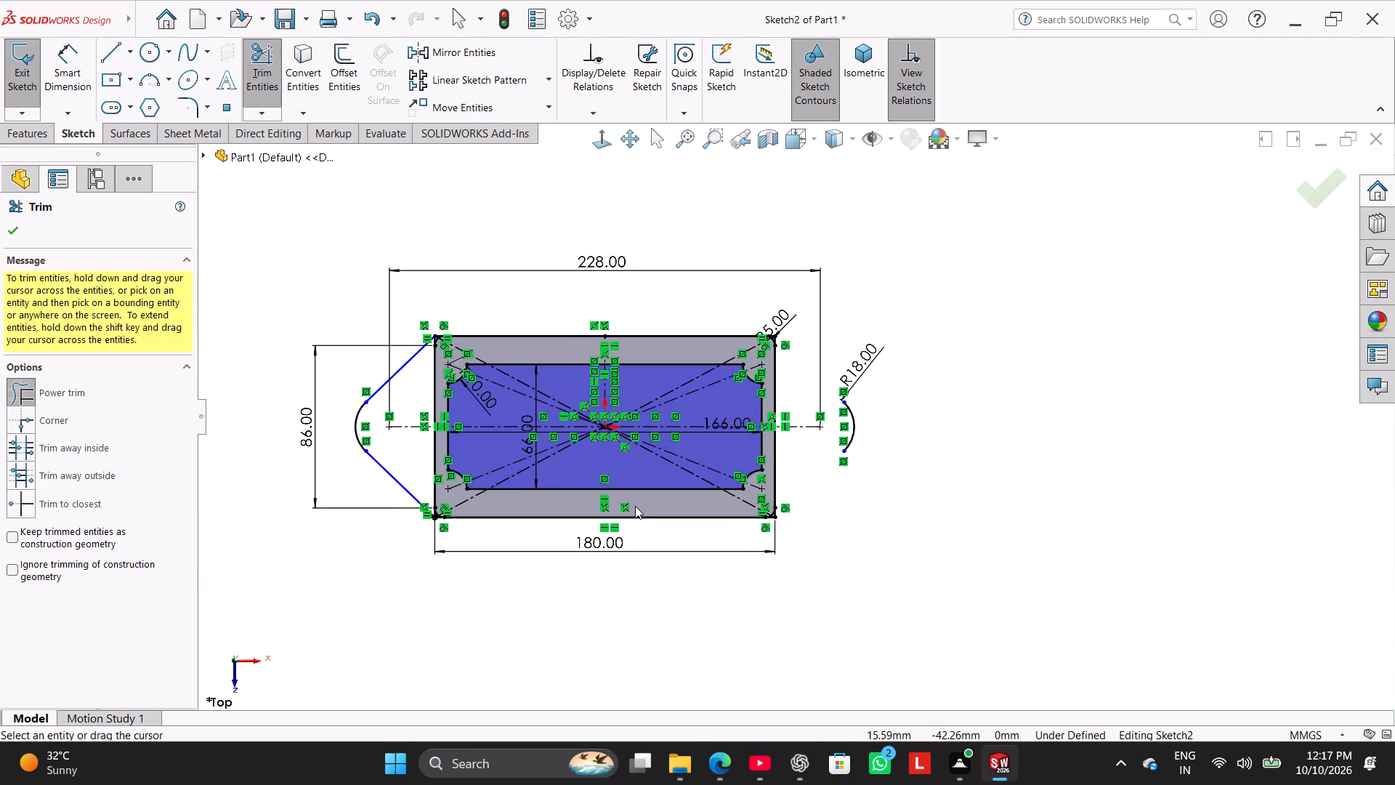
scroll(398, 494, down, 4)
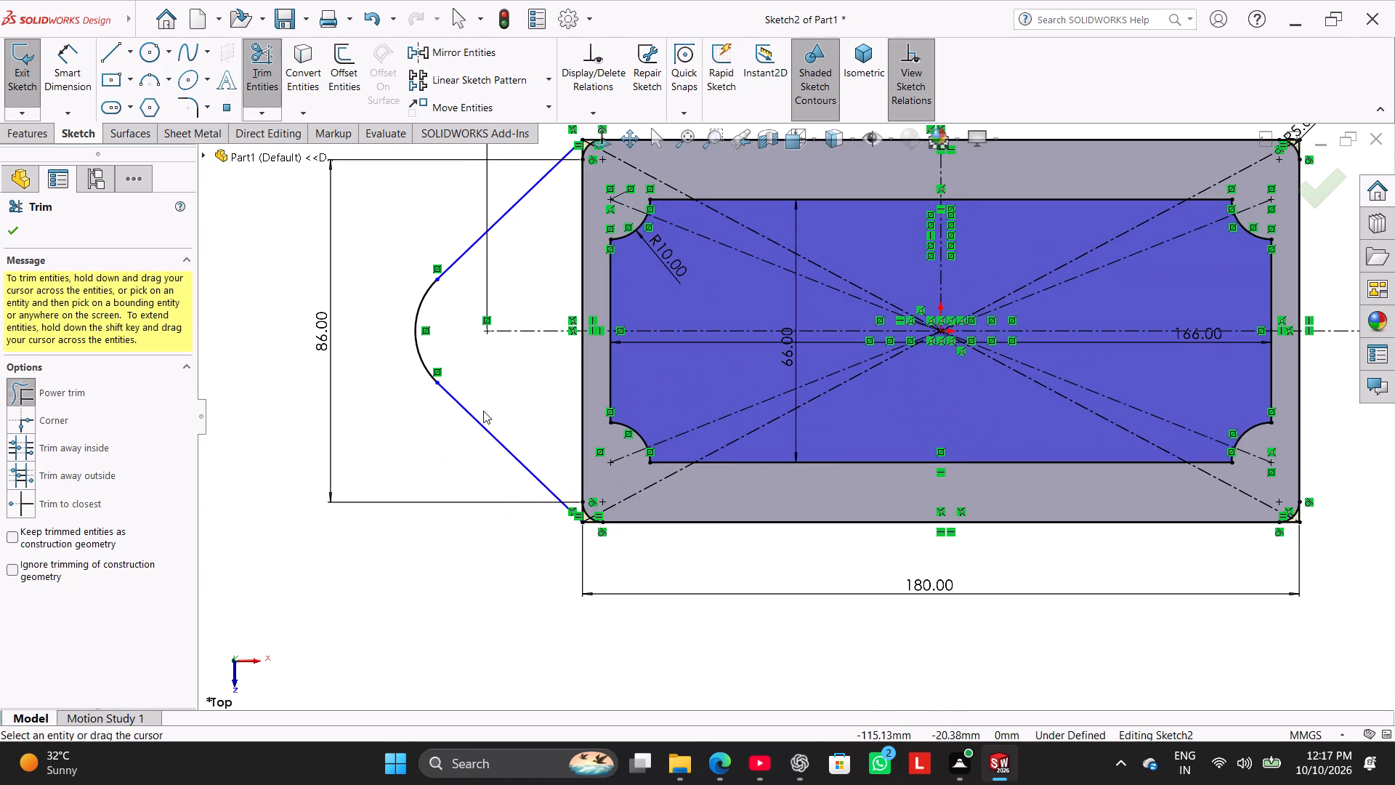
drag(483, 409, 470, 455)
drag(440, 215, 461, 294)
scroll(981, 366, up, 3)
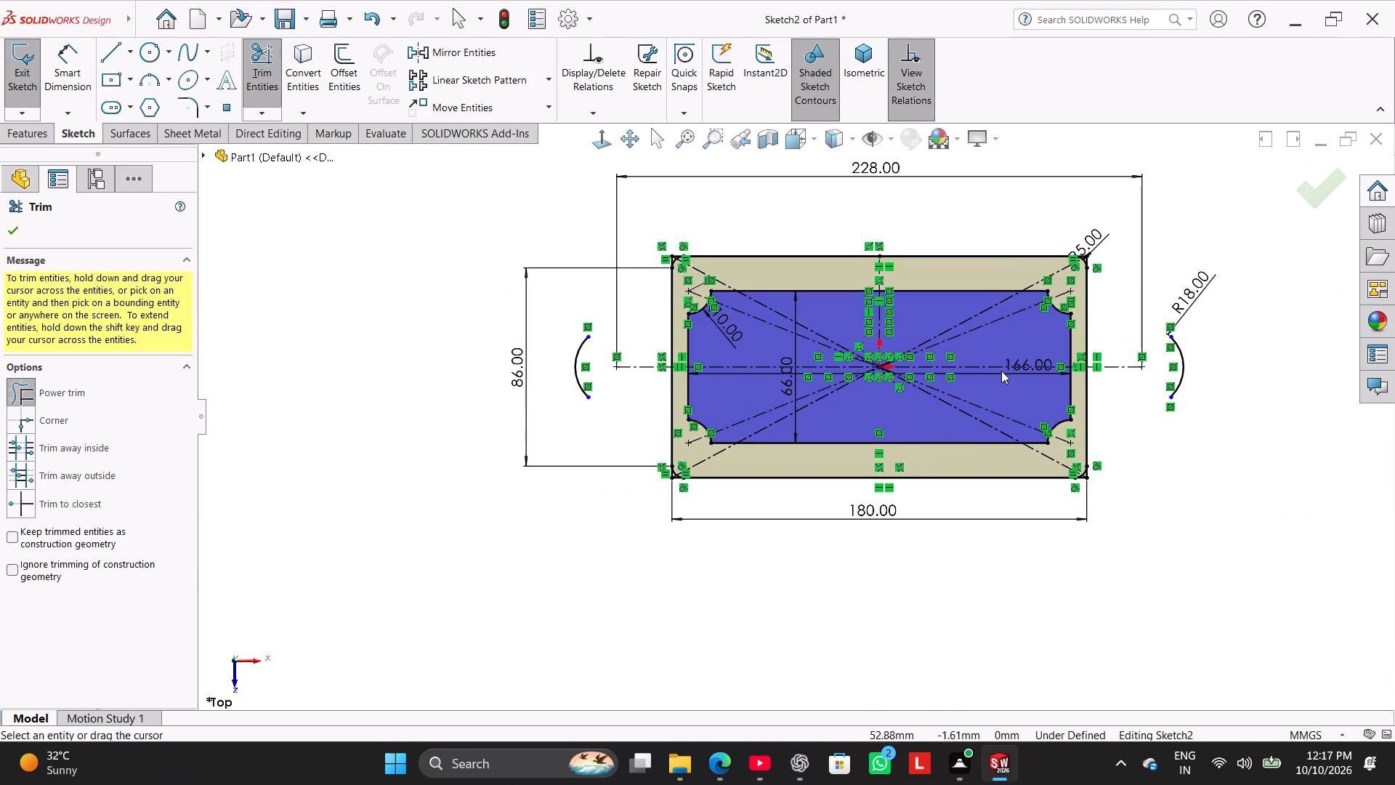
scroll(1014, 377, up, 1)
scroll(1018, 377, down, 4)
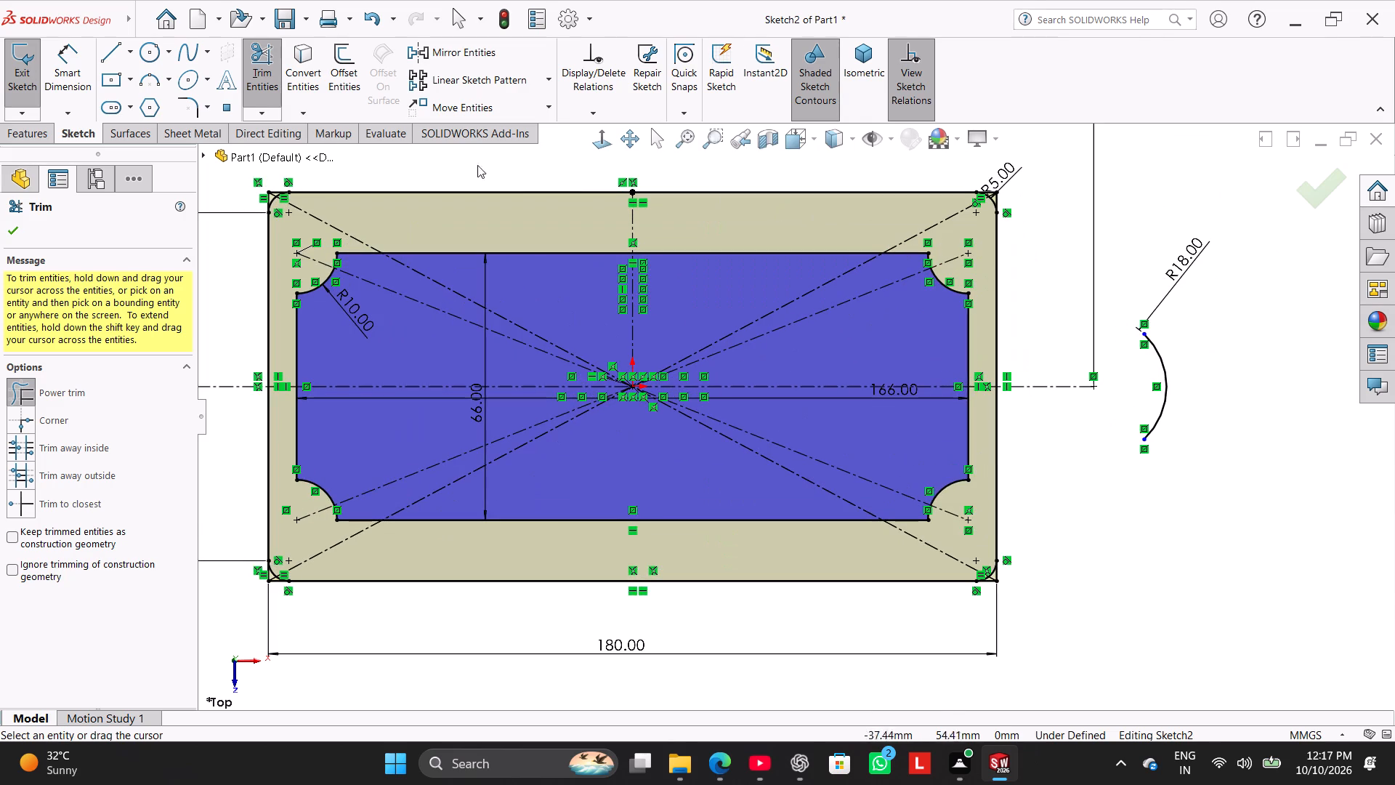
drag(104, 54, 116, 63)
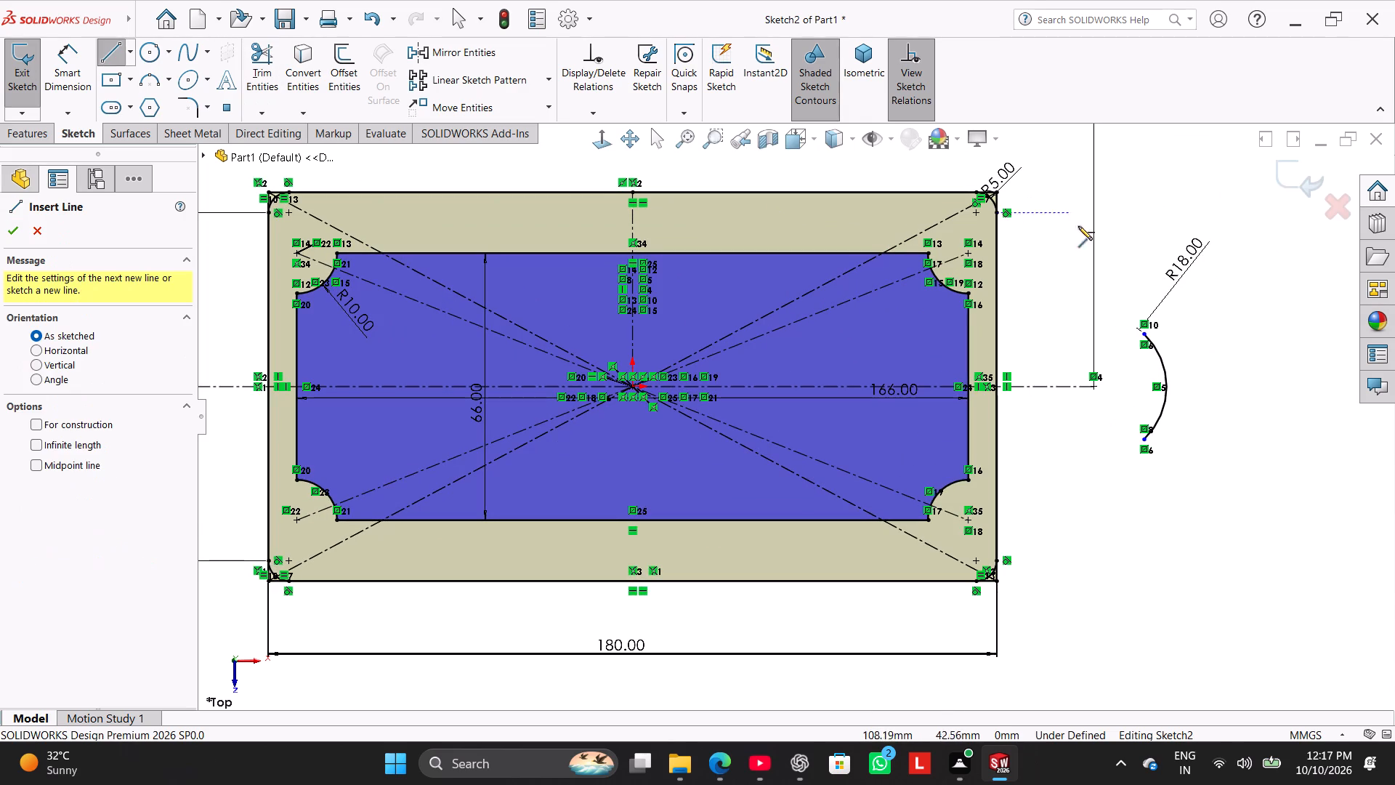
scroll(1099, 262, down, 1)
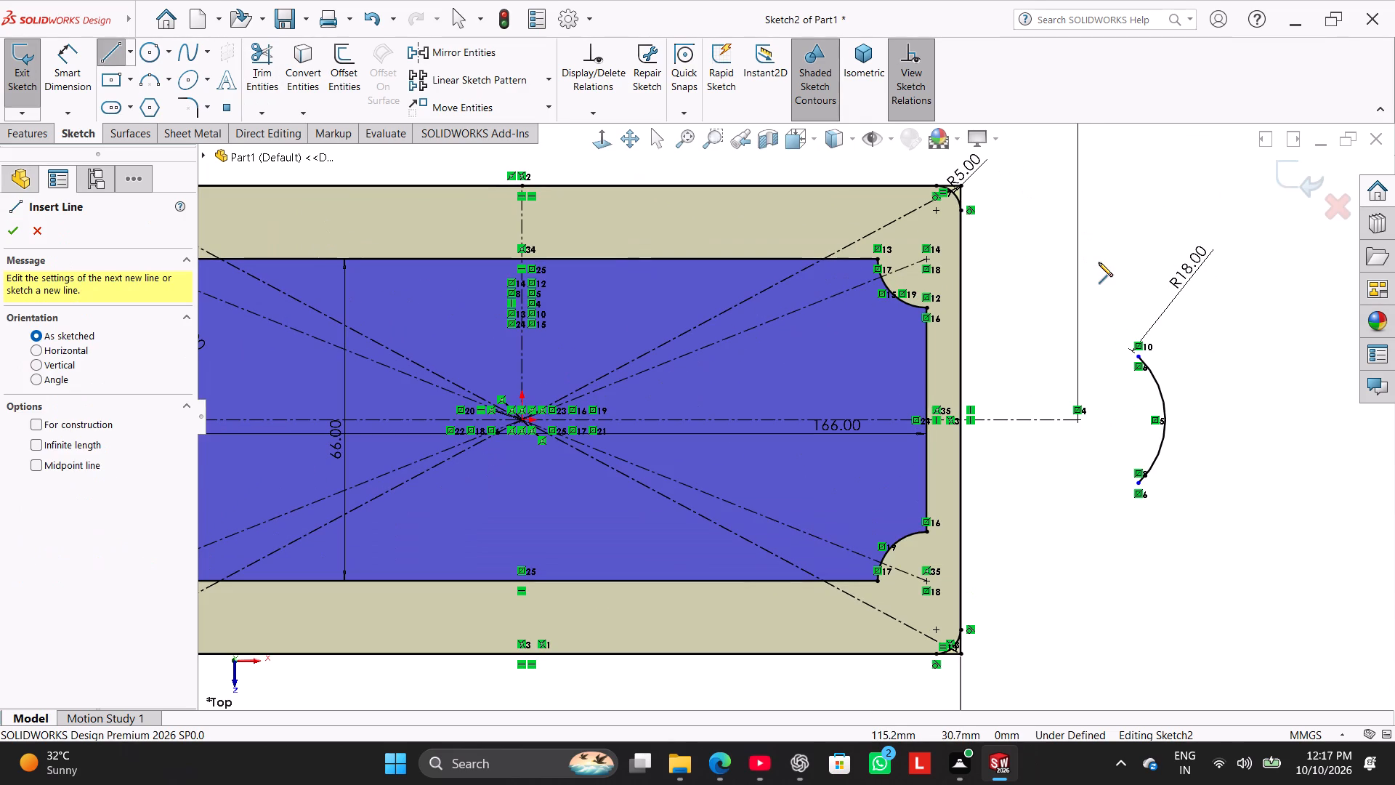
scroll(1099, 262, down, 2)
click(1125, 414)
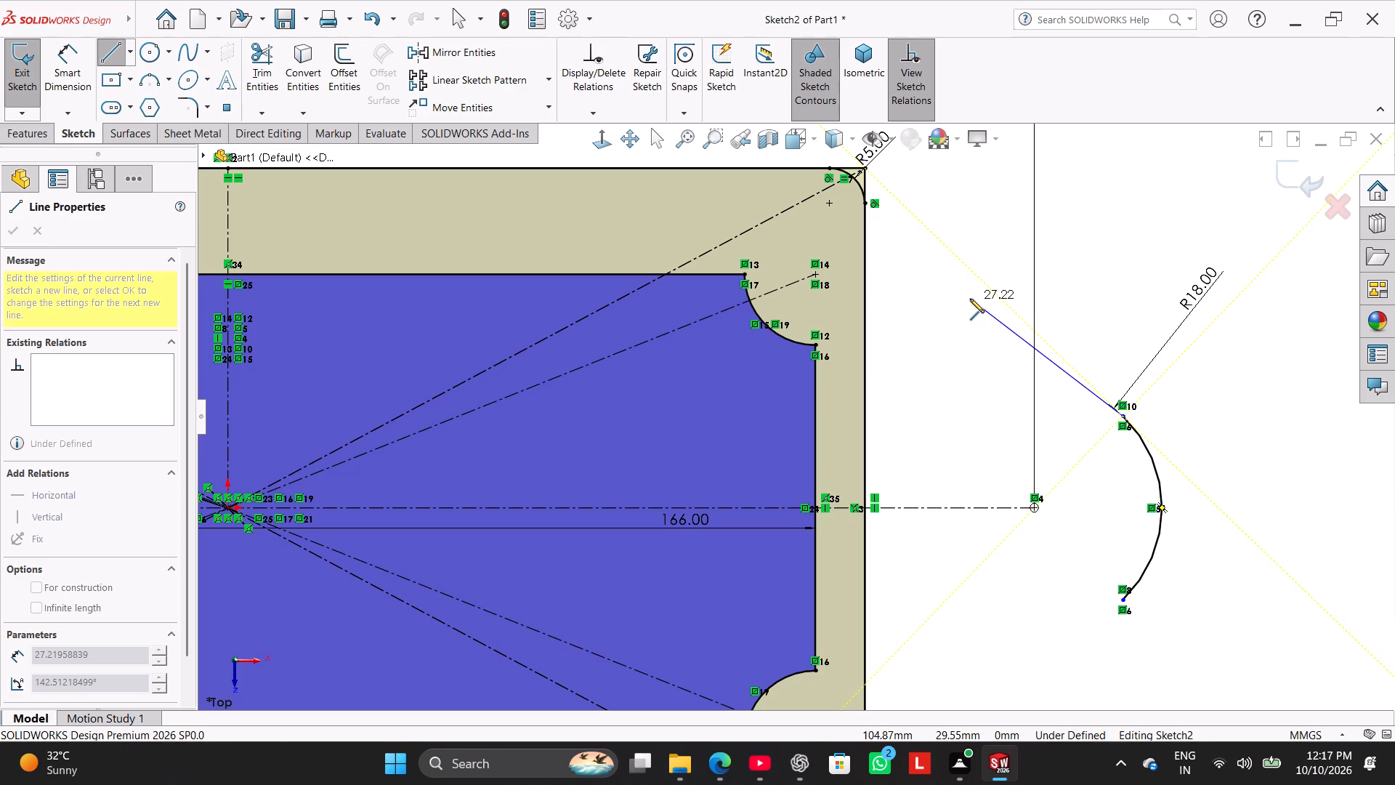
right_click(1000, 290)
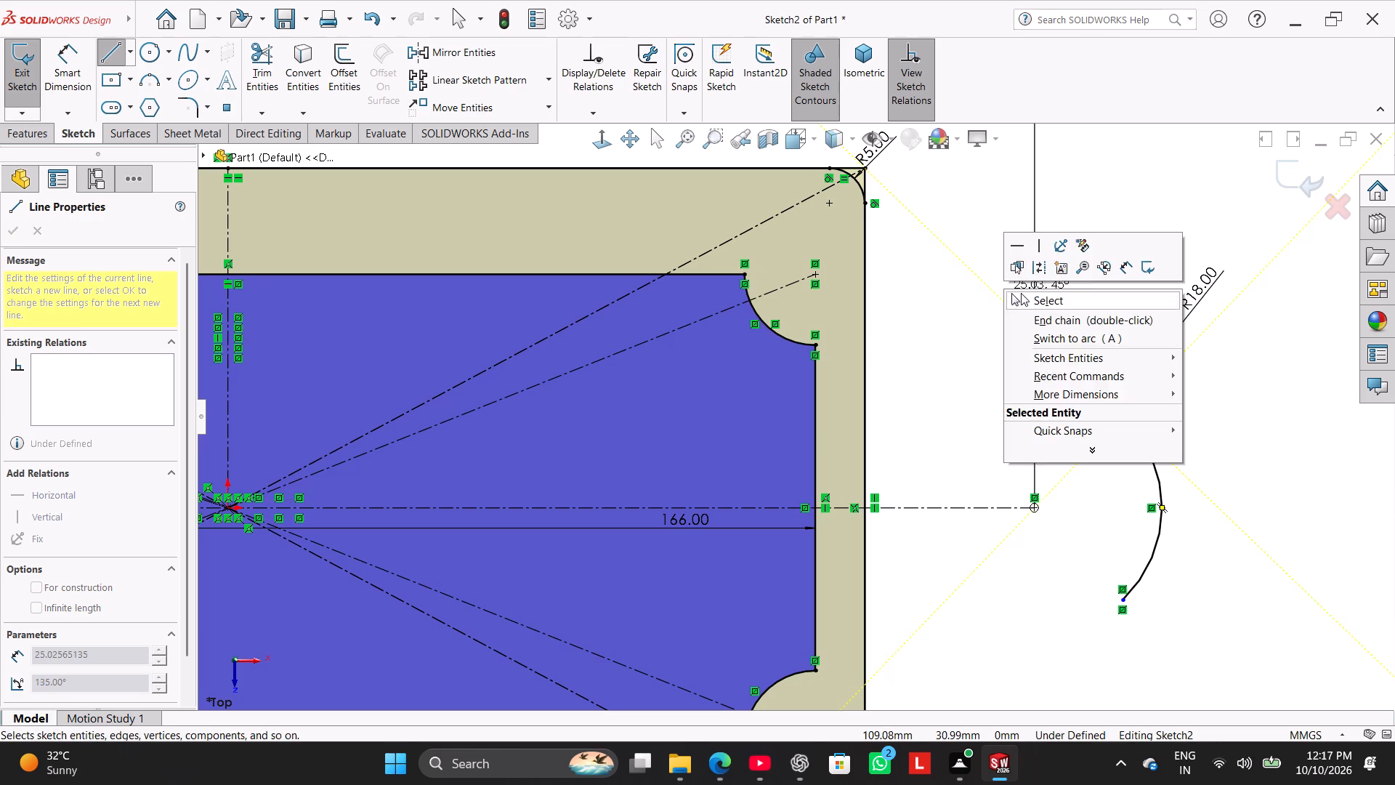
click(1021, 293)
Lengthen the right lug's R18 arc by moving its upper endpoint to about X 120.7, Y 16.7 mm.
scroll(1134, 398, down, 3)
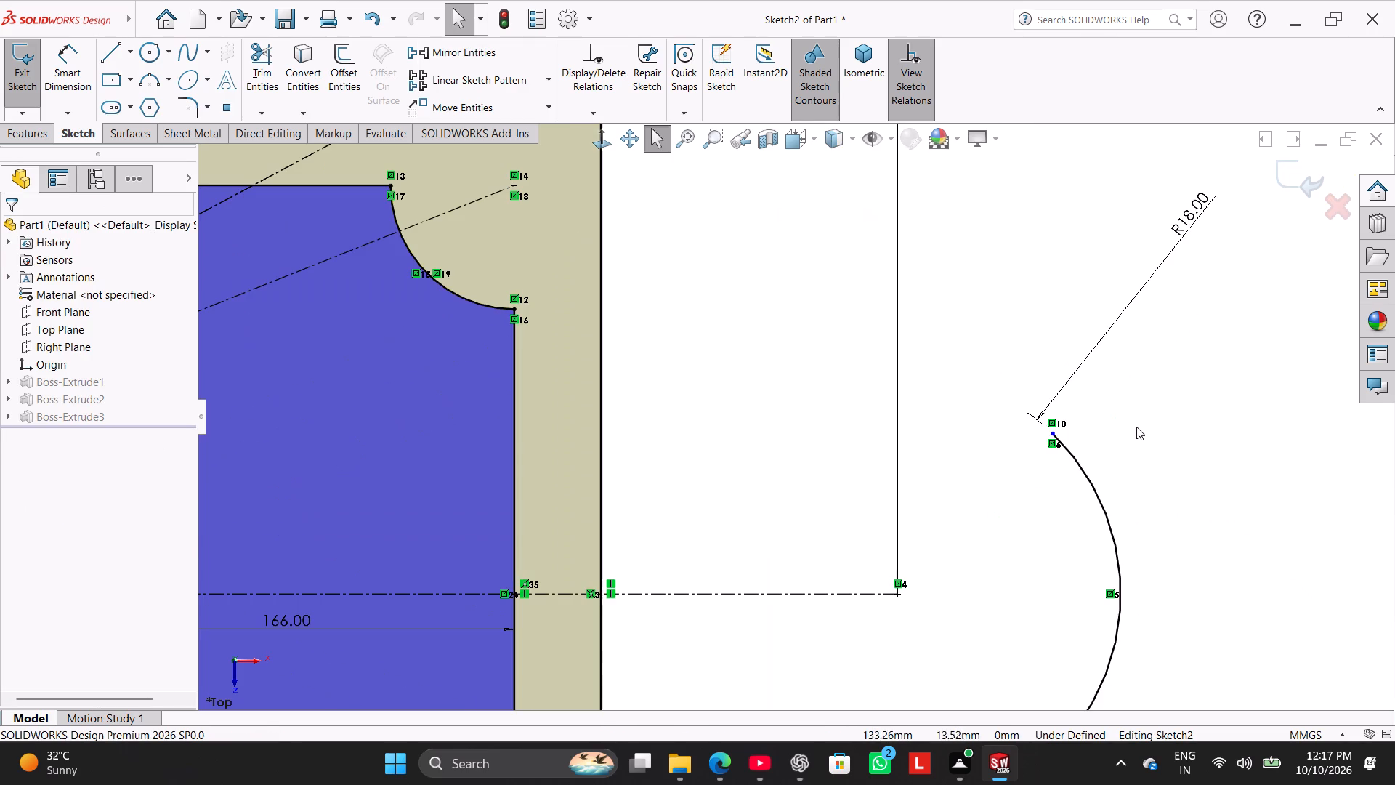
drag(1054, 436, 1009, 405)
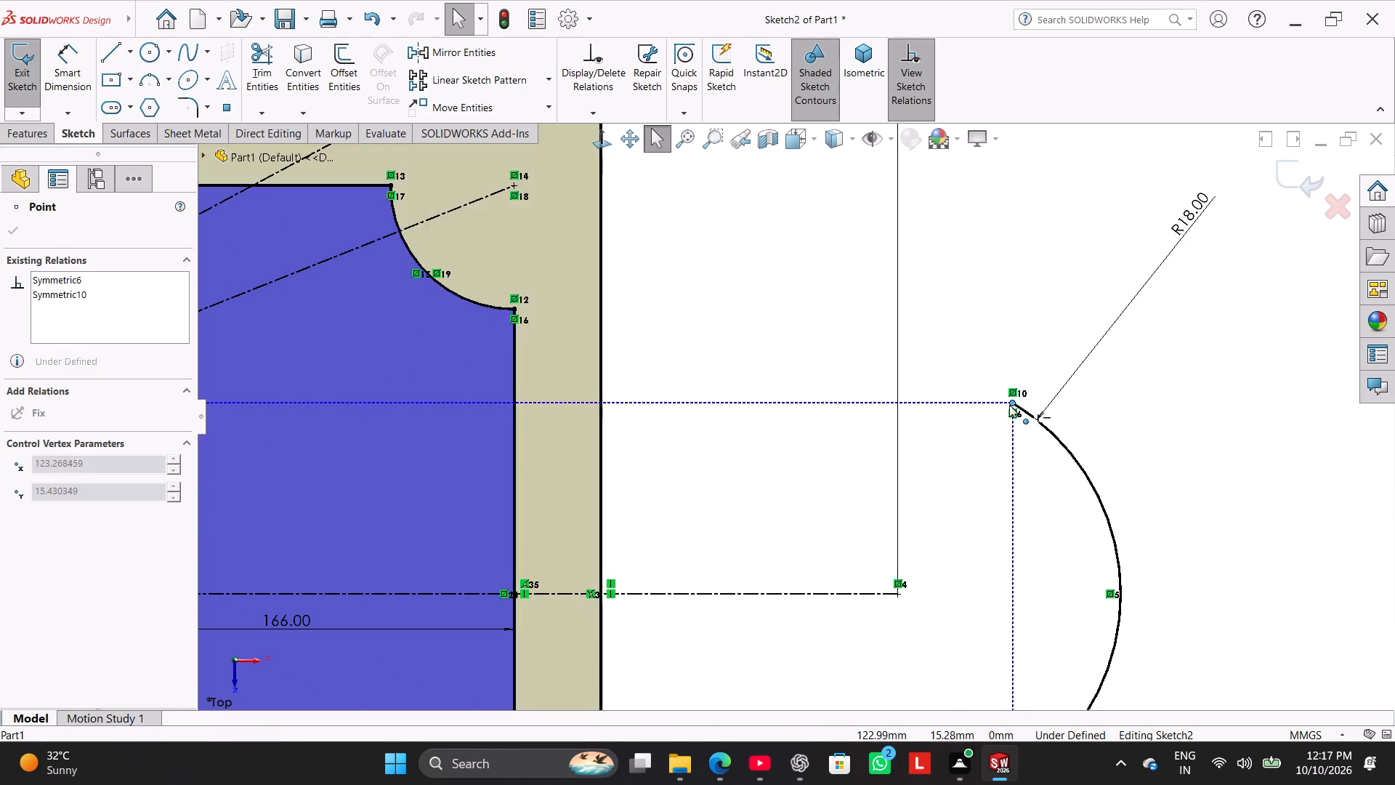
drag(1009, 405, 984, 382)
scroll(1005, 480, up, 5)
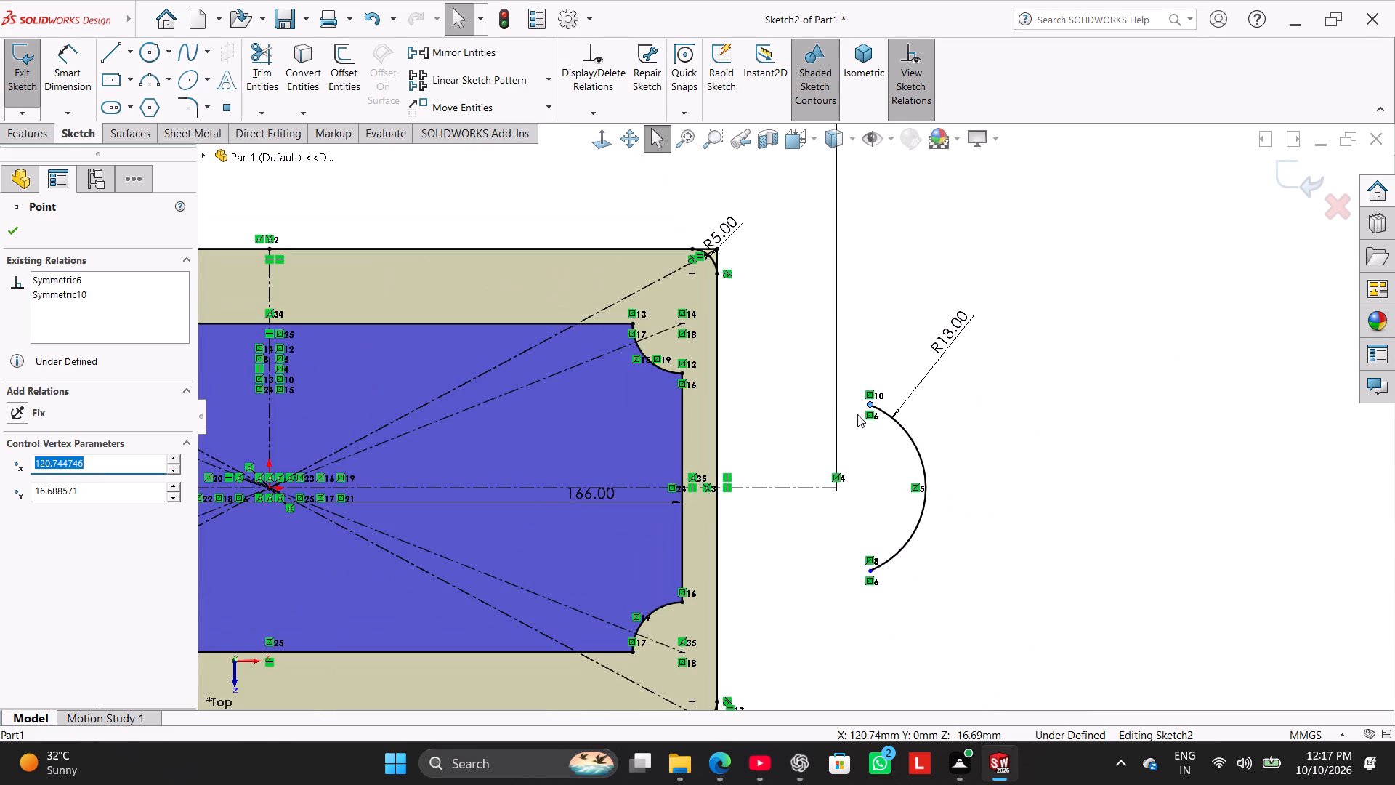
Draw a line about 40 mm long from the right arc's upper part to the rectangle's right edge, just below the corner fillet.
click(106, 53)
scroll(644, 294, down, 3)
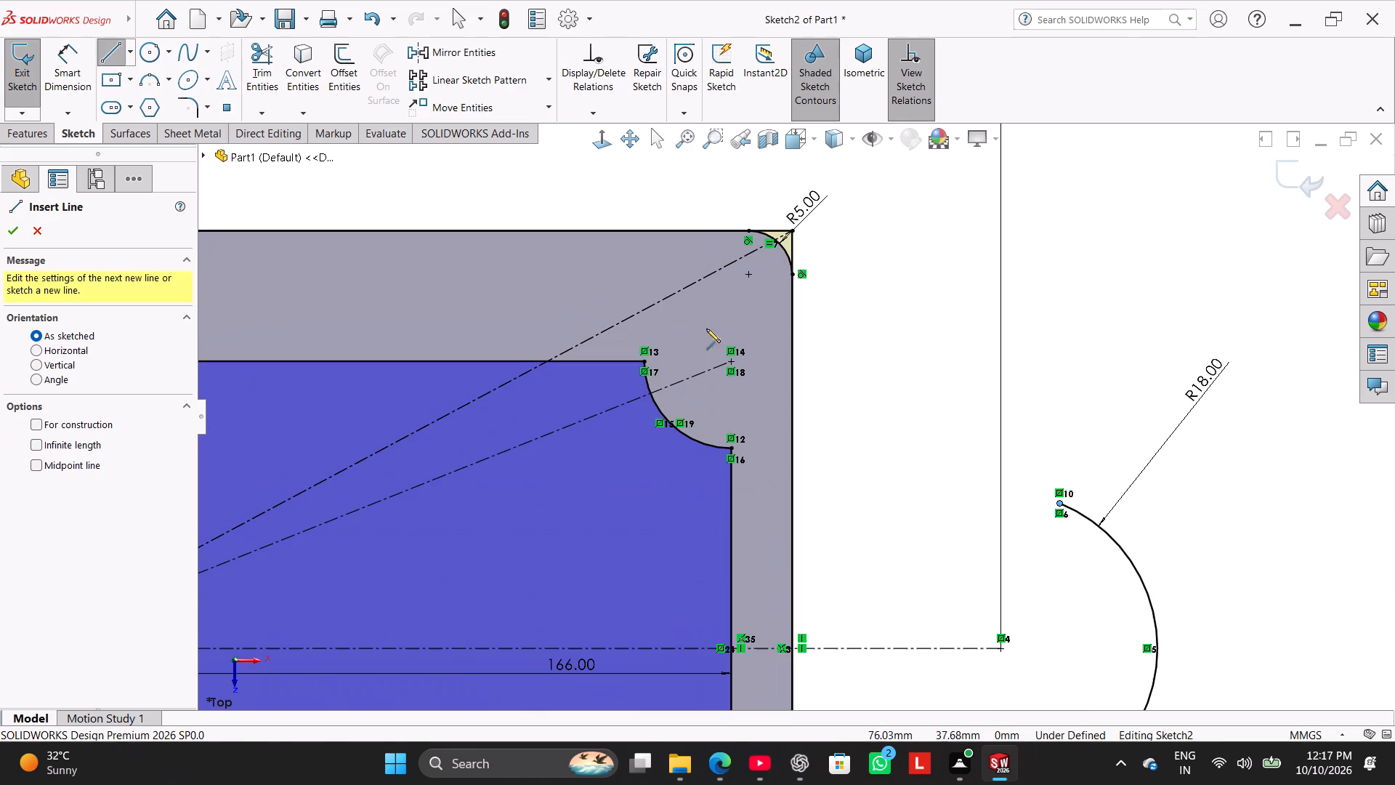
click(1075, 509)
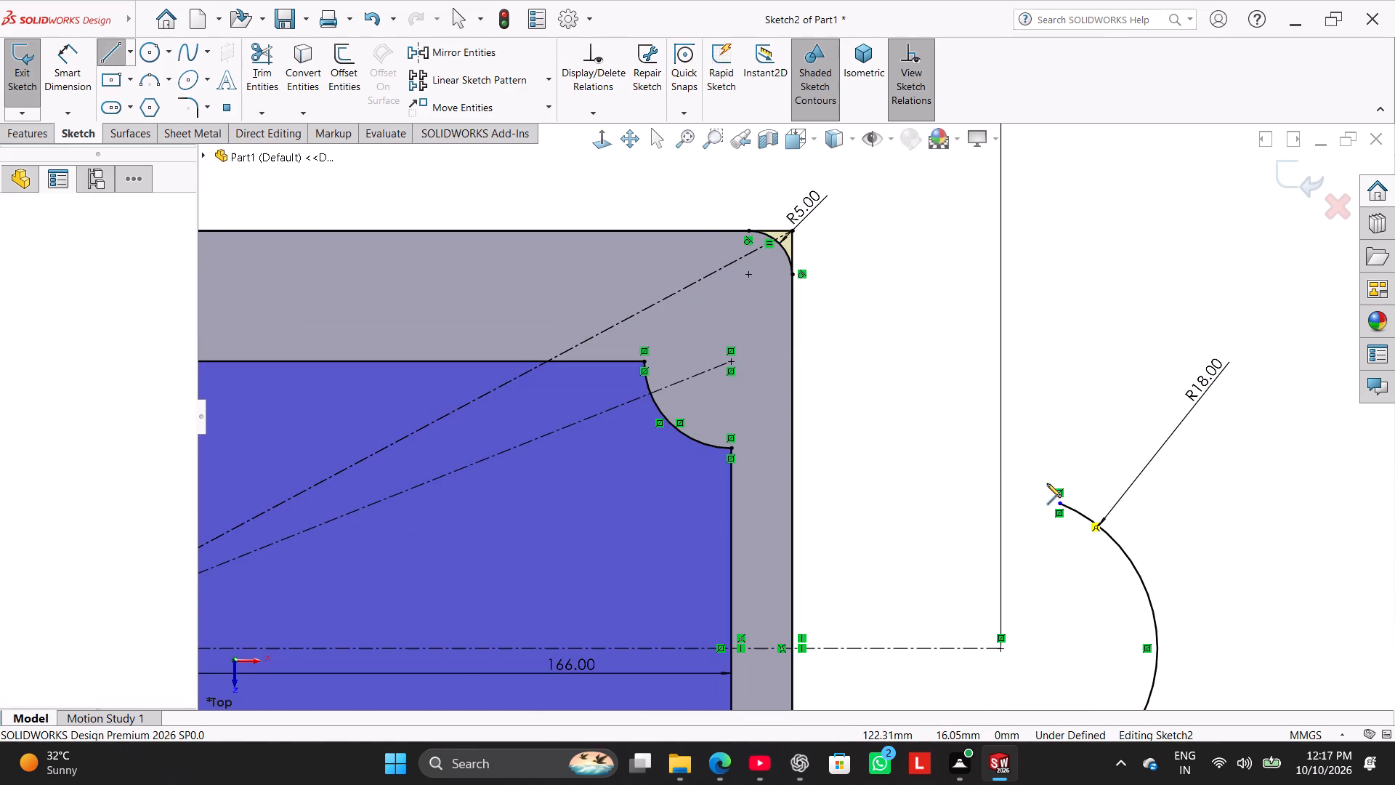
click(794, 302)
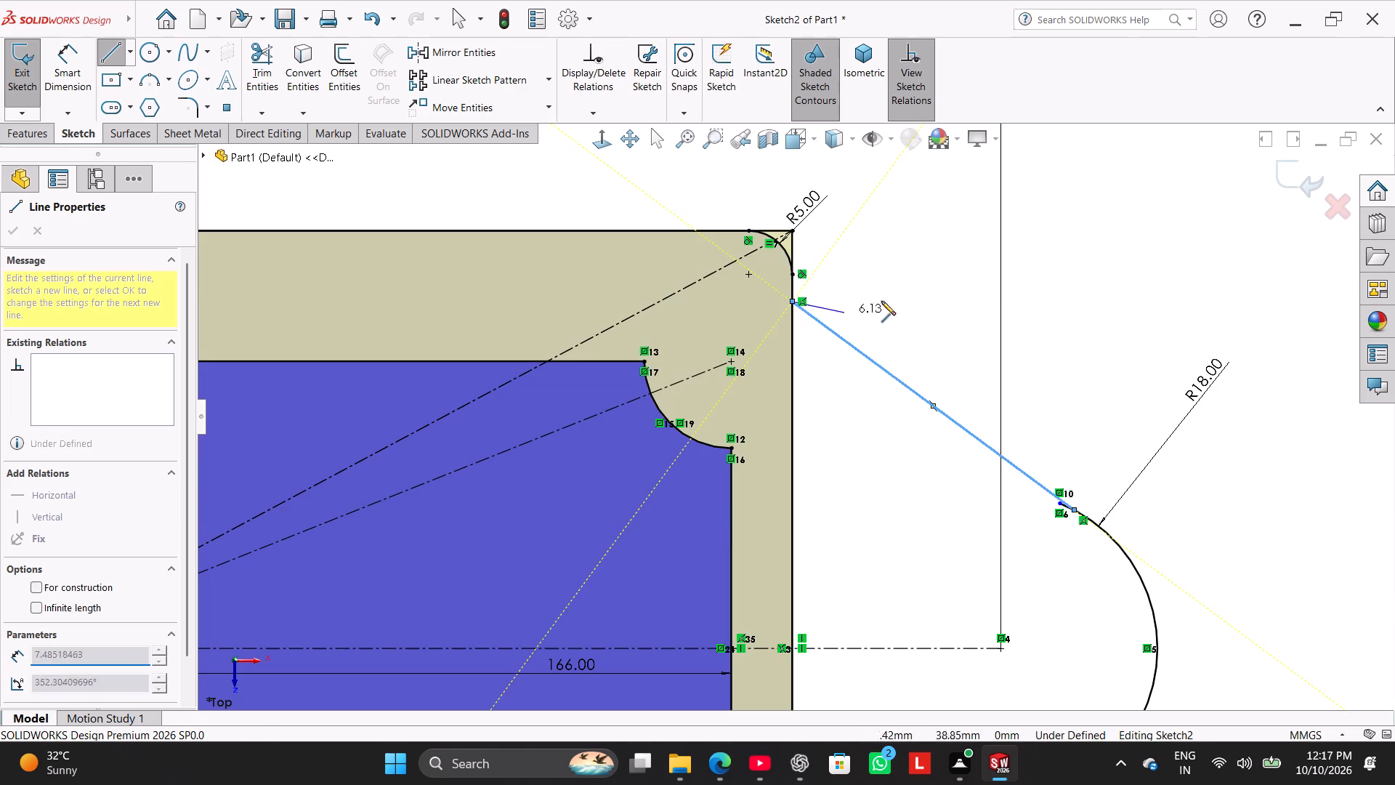
right_click(924, 275)
click(960, 286)
Draw a slanted line tangent to the right arc's lower part, ending on the rectangle's right edge above the lower corner fillet.
scroll(1020, 606, up, 4)
scroll(1009, 608, down, 2)
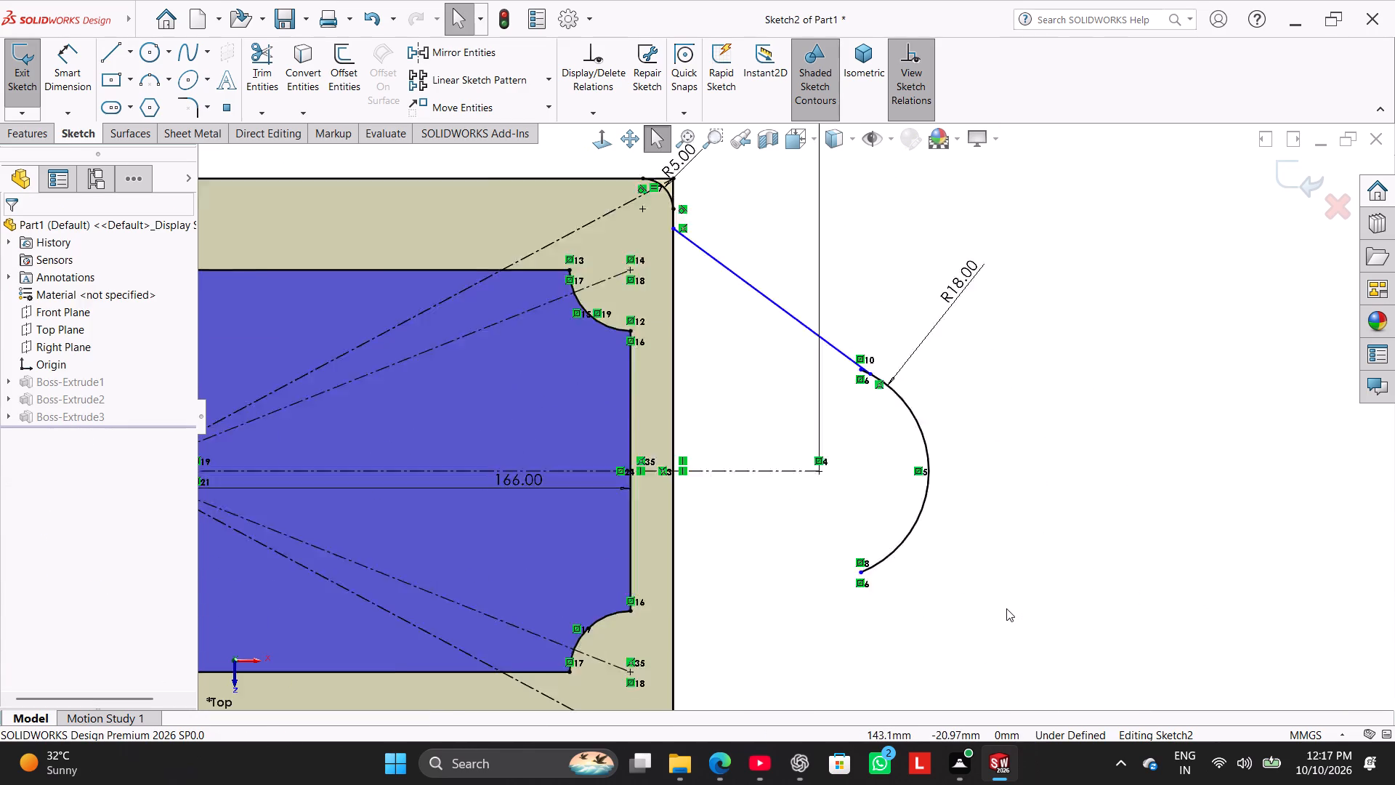
scroll(1006, 608, down, 1)
click(111, 43)
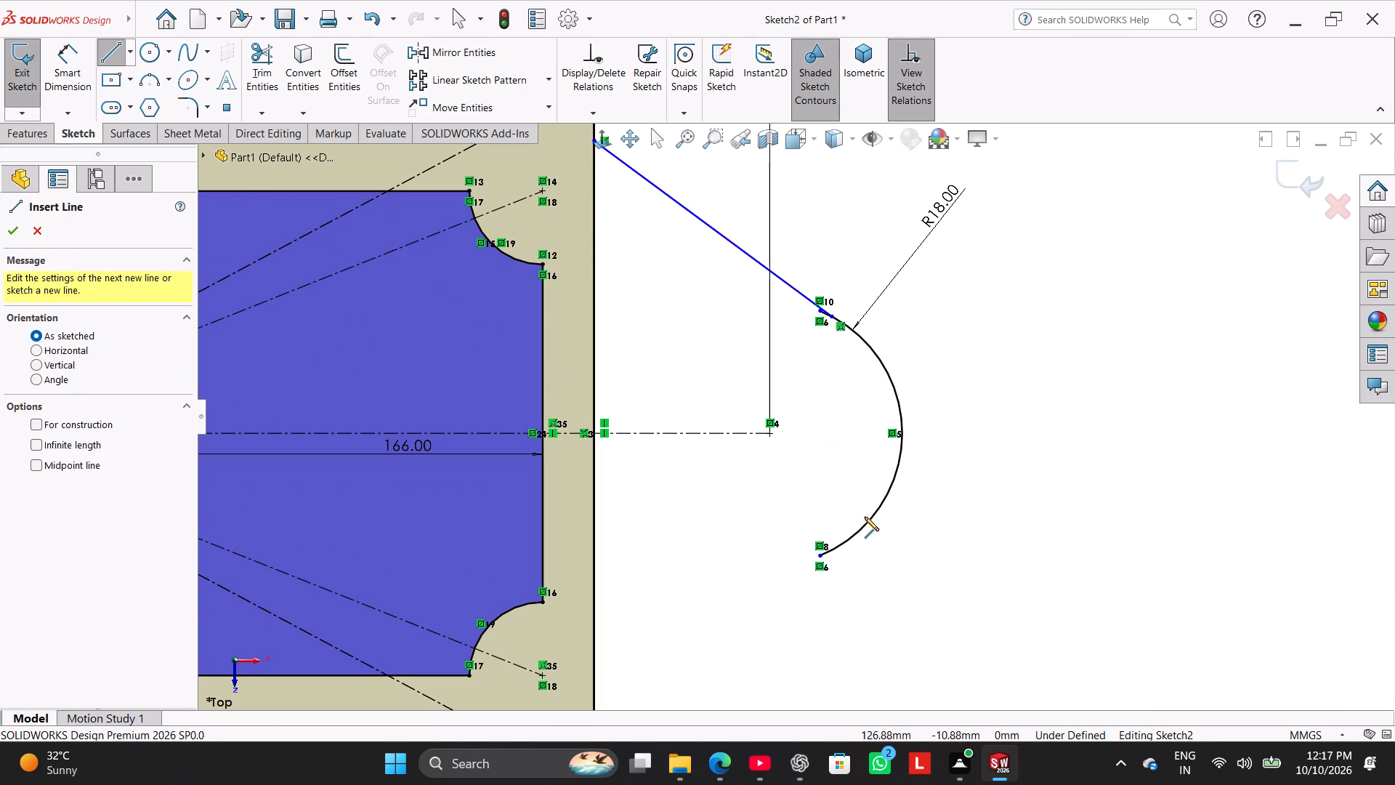
click(865, 524)
scroll(783, 578, up, 3)
scroll(764, 574, down, 2)
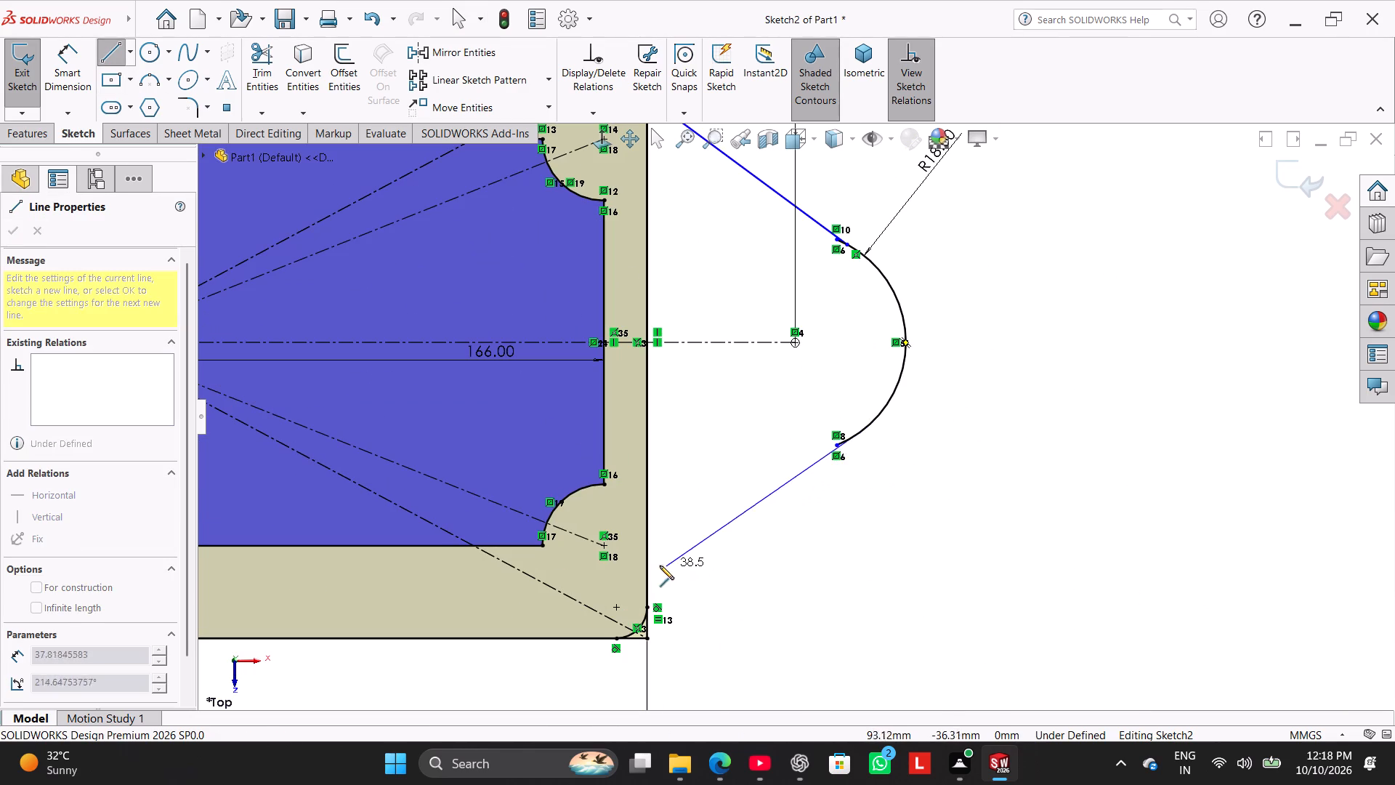
click(646, 557)
right_click(706, 565)
click(736, 572)
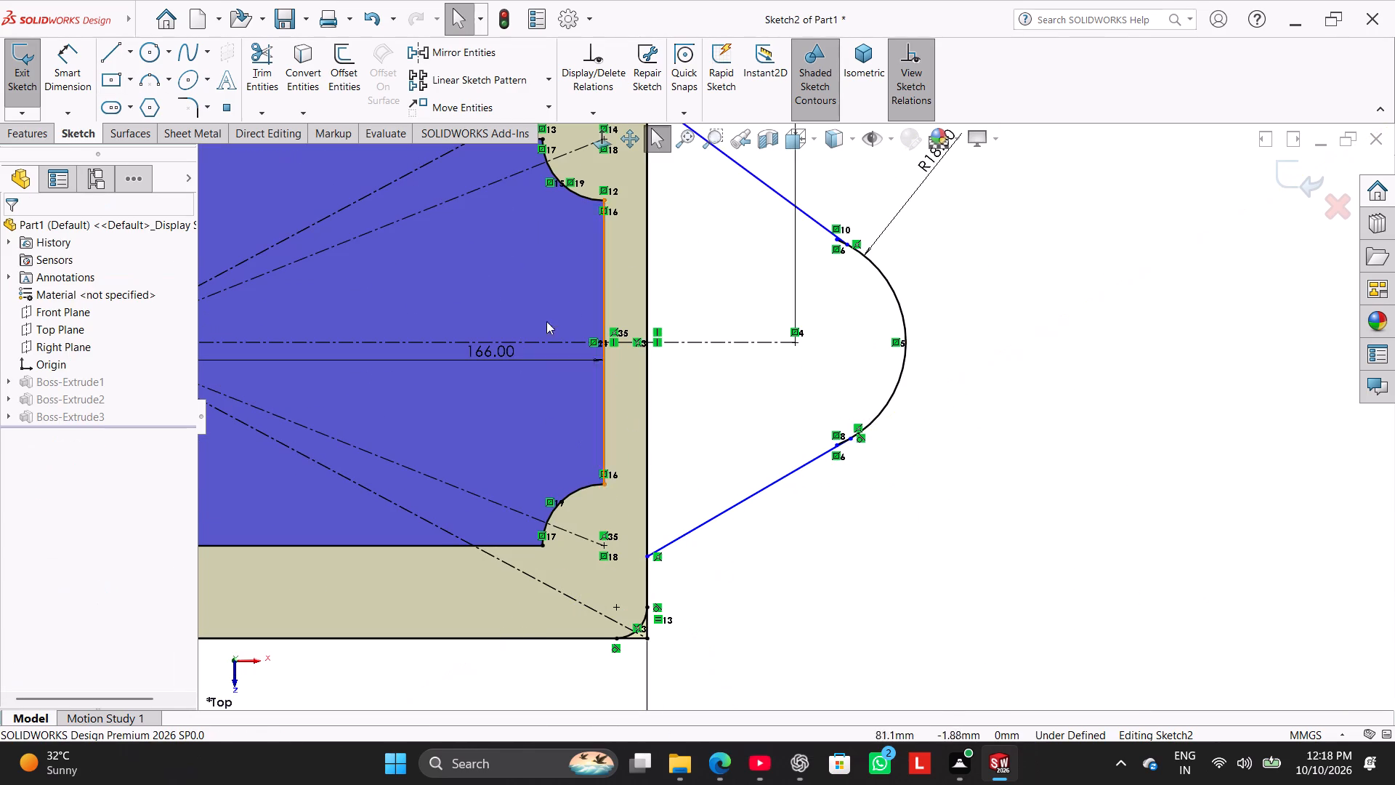
Dimension the angle between the right lug's two slanted lines as 80°.
drag(83, 60, 83, 68)
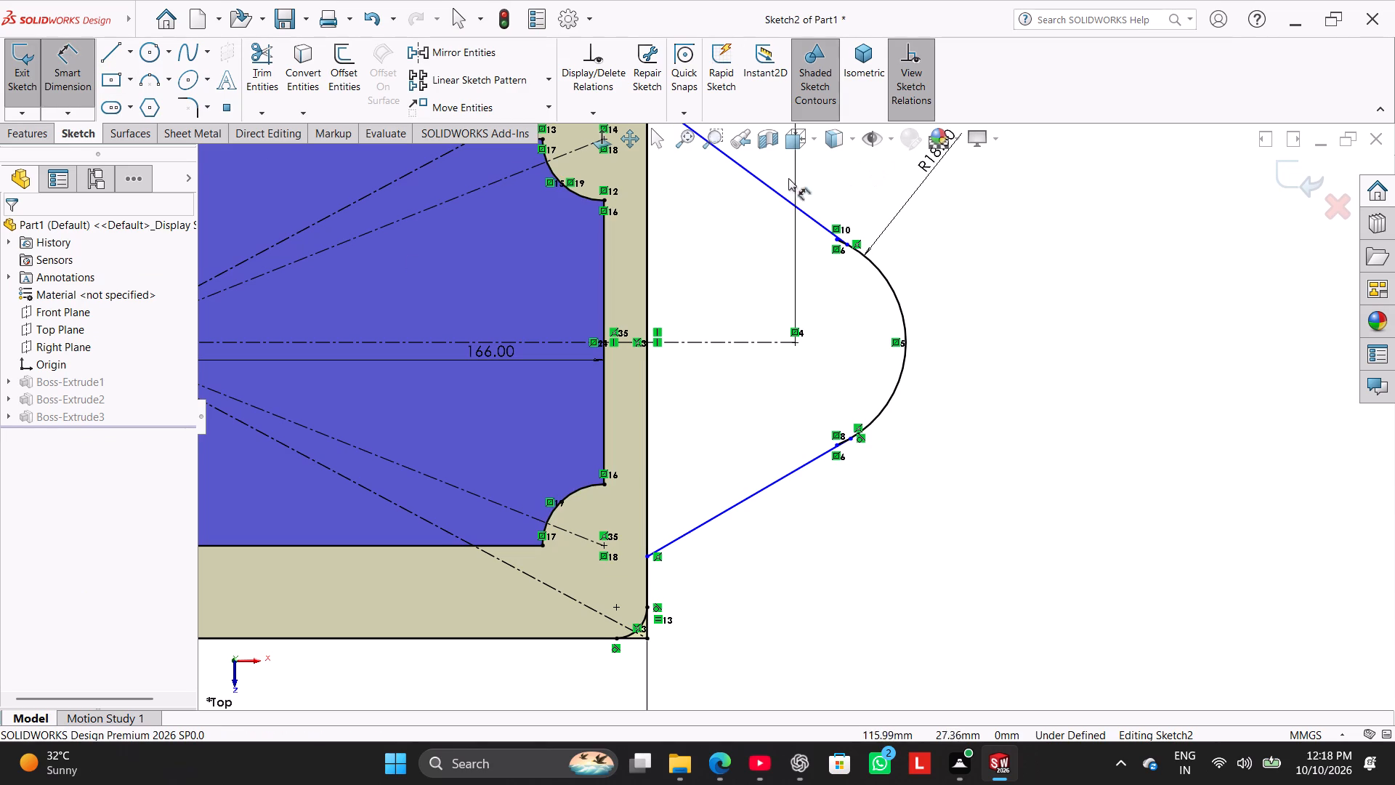
click(766, 180)
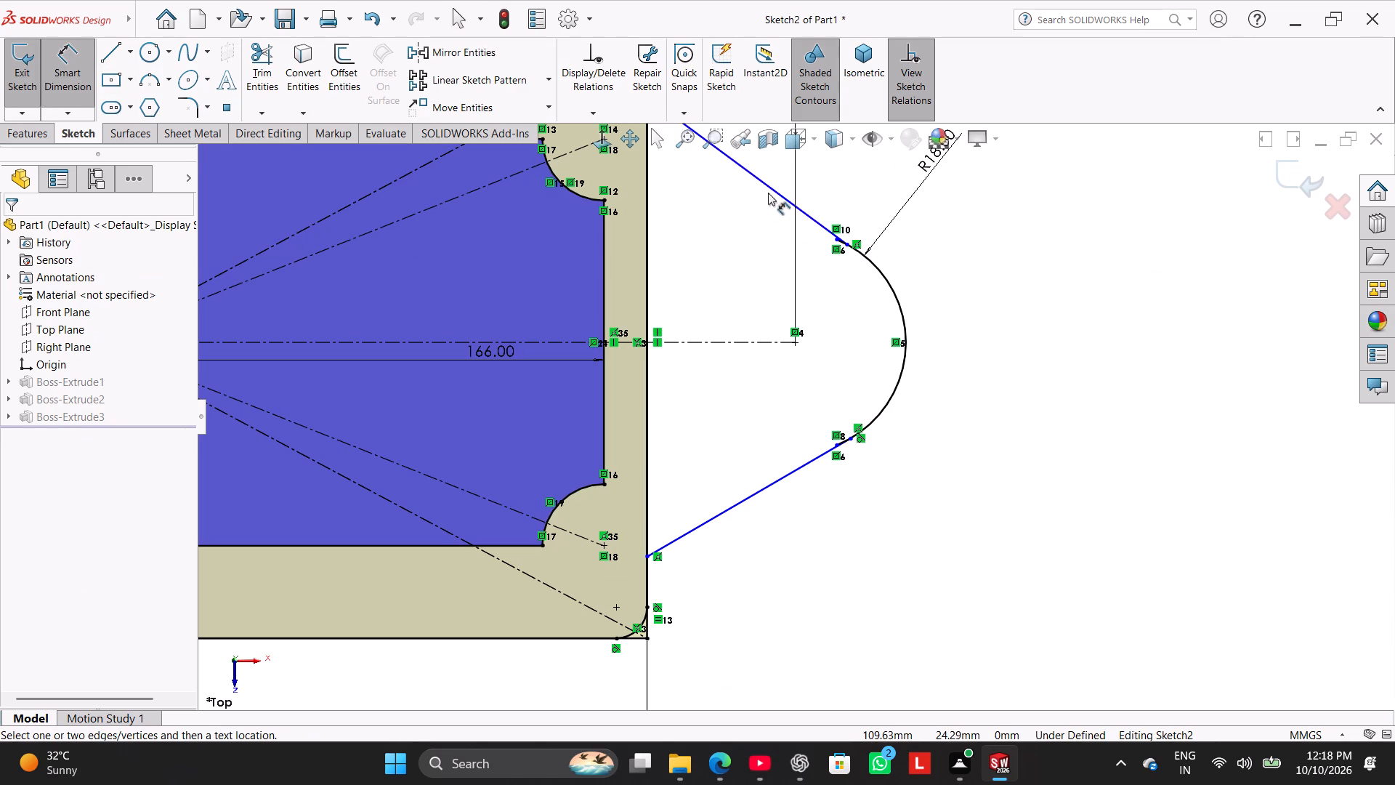
click(767, 185)
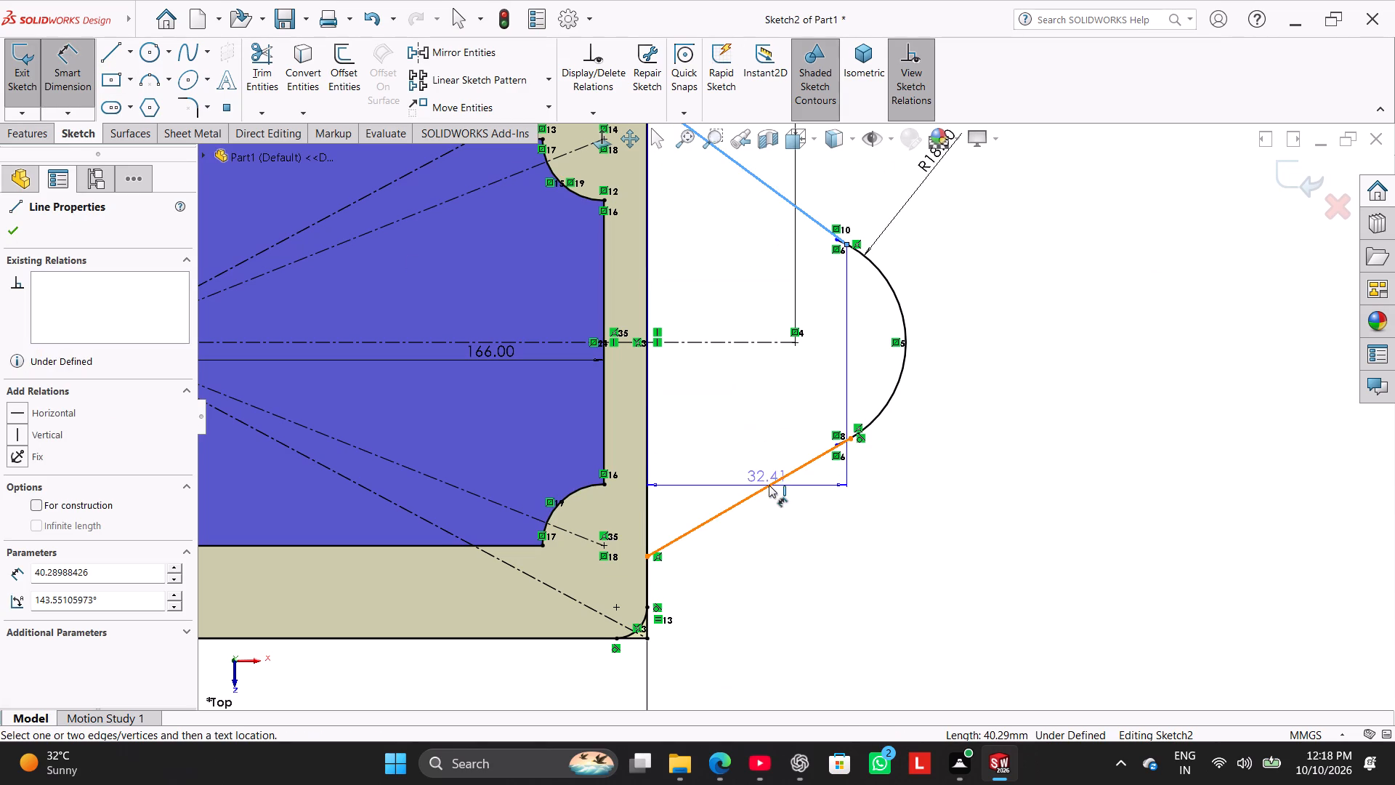
click(769, 486)
click(721, 318)
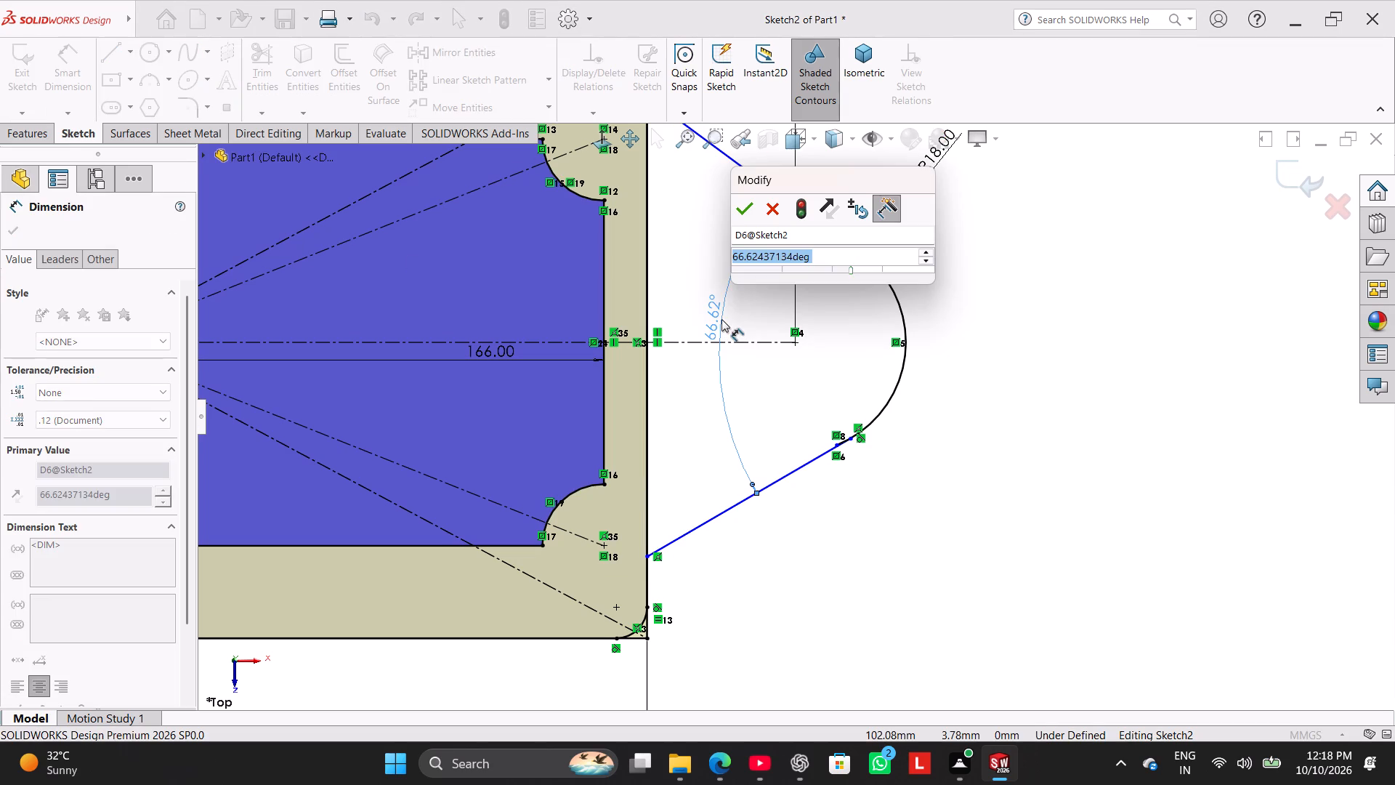
text(80)
key(Return)
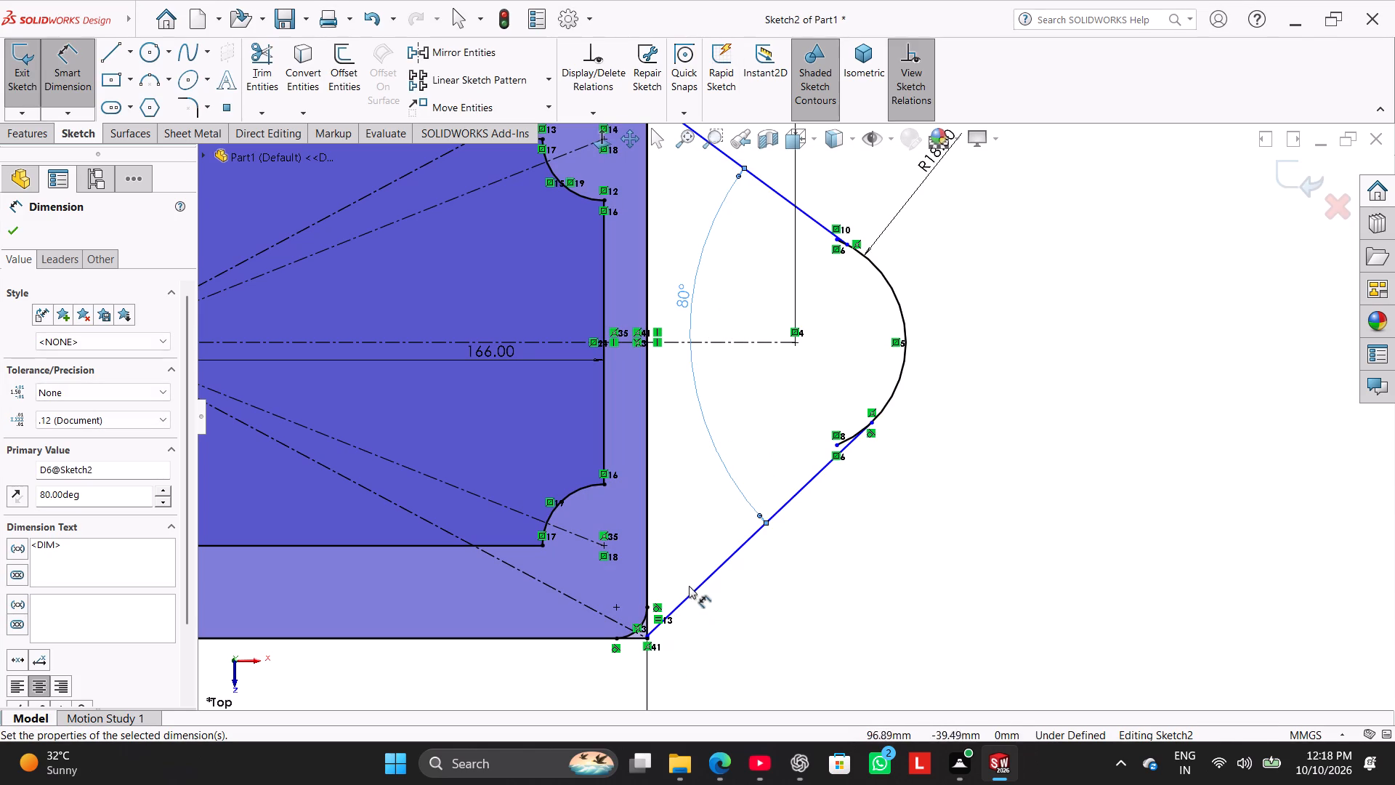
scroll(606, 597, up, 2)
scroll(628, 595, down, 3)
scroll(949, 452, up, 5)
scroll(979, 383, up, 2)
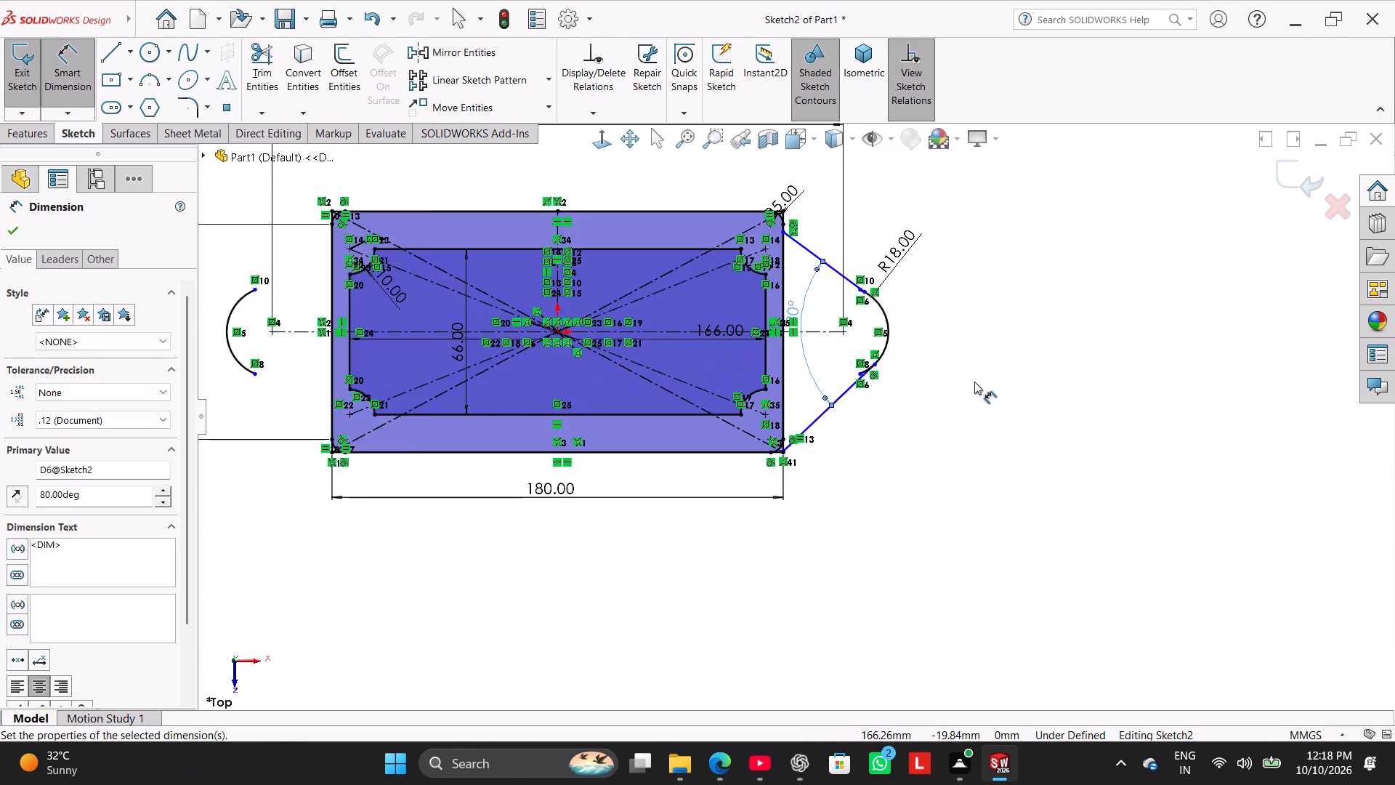
Make the right lug's two slanted lines symmetric about the horizontal centerline.
right_click(1005, 345)
click(1102, 395)
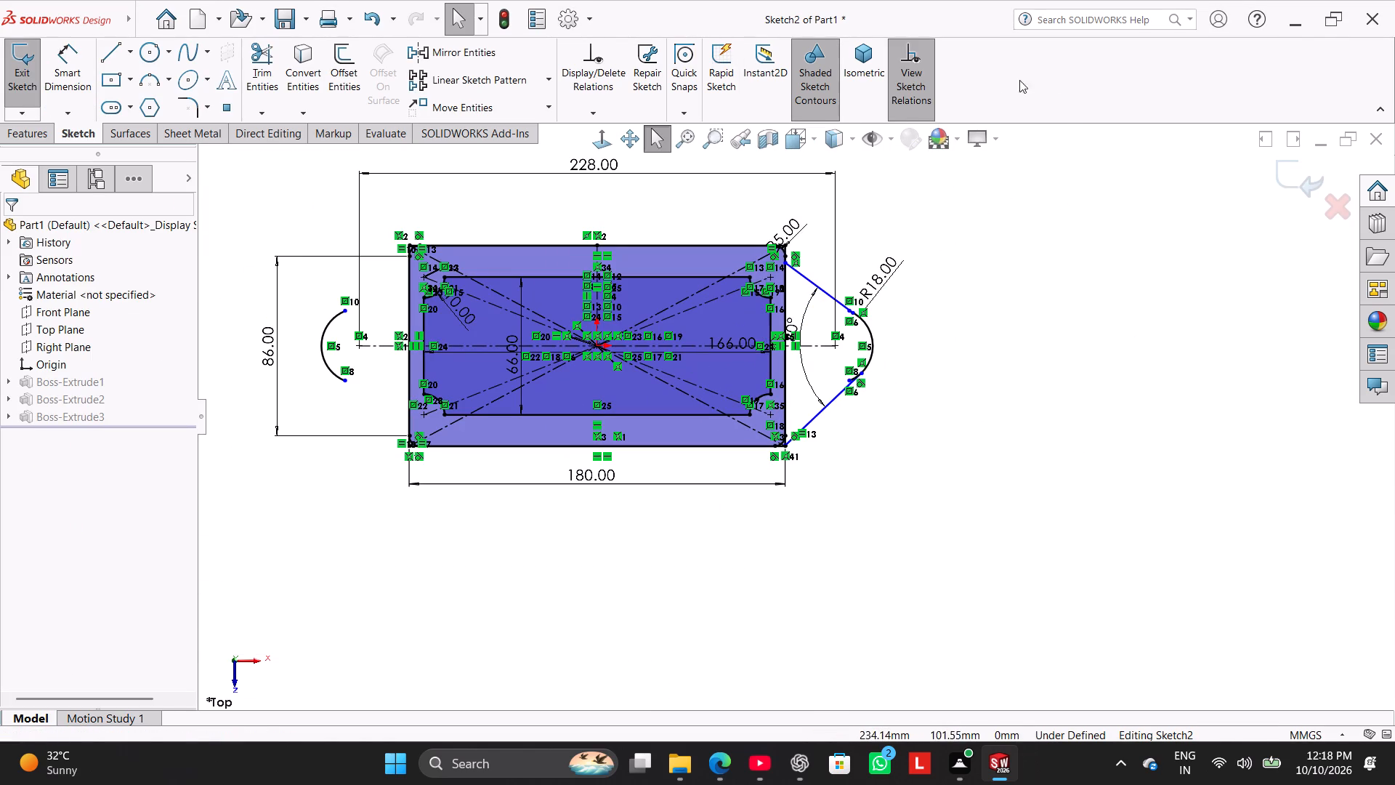
scroll(922, 289, down, 3)
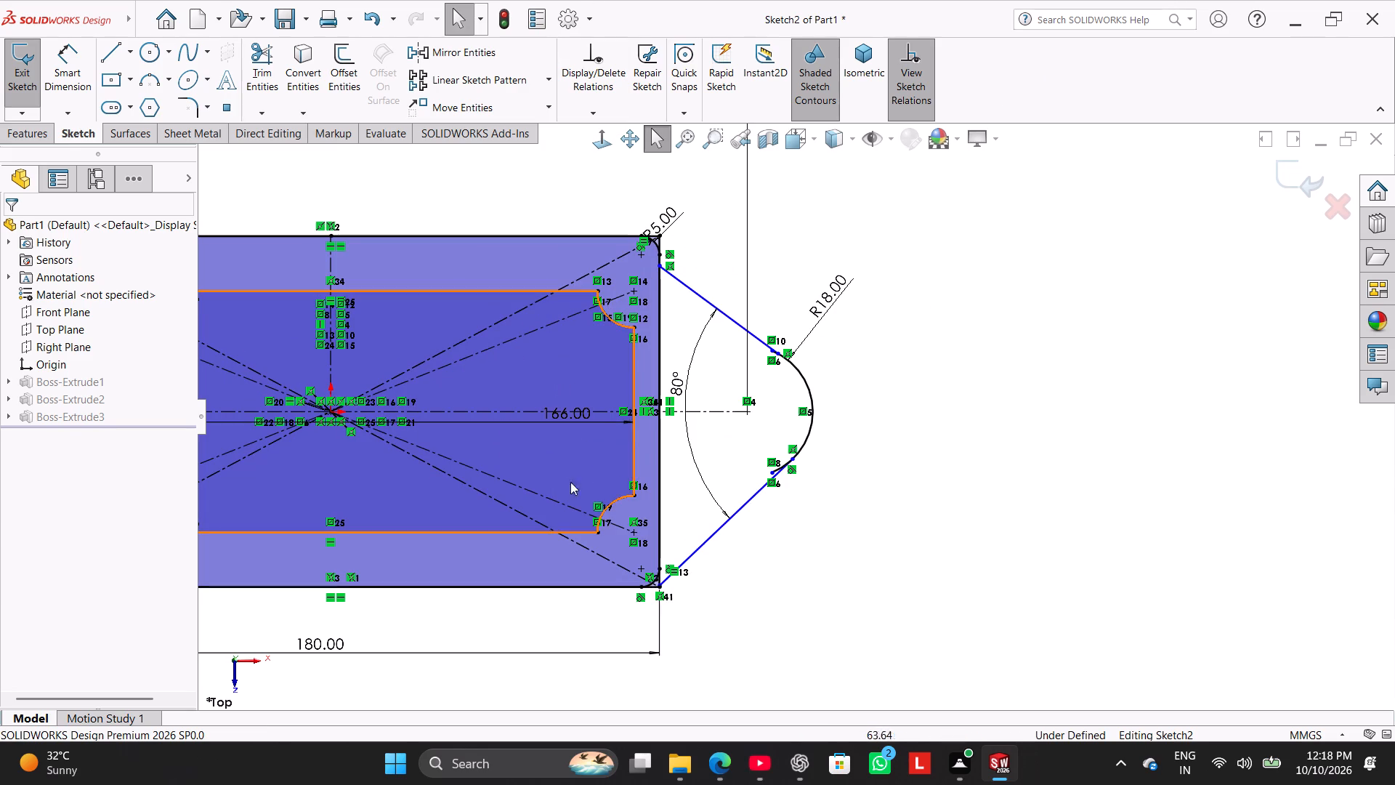
ctrl+click(736, 324)
ctrl+click(726, 414)
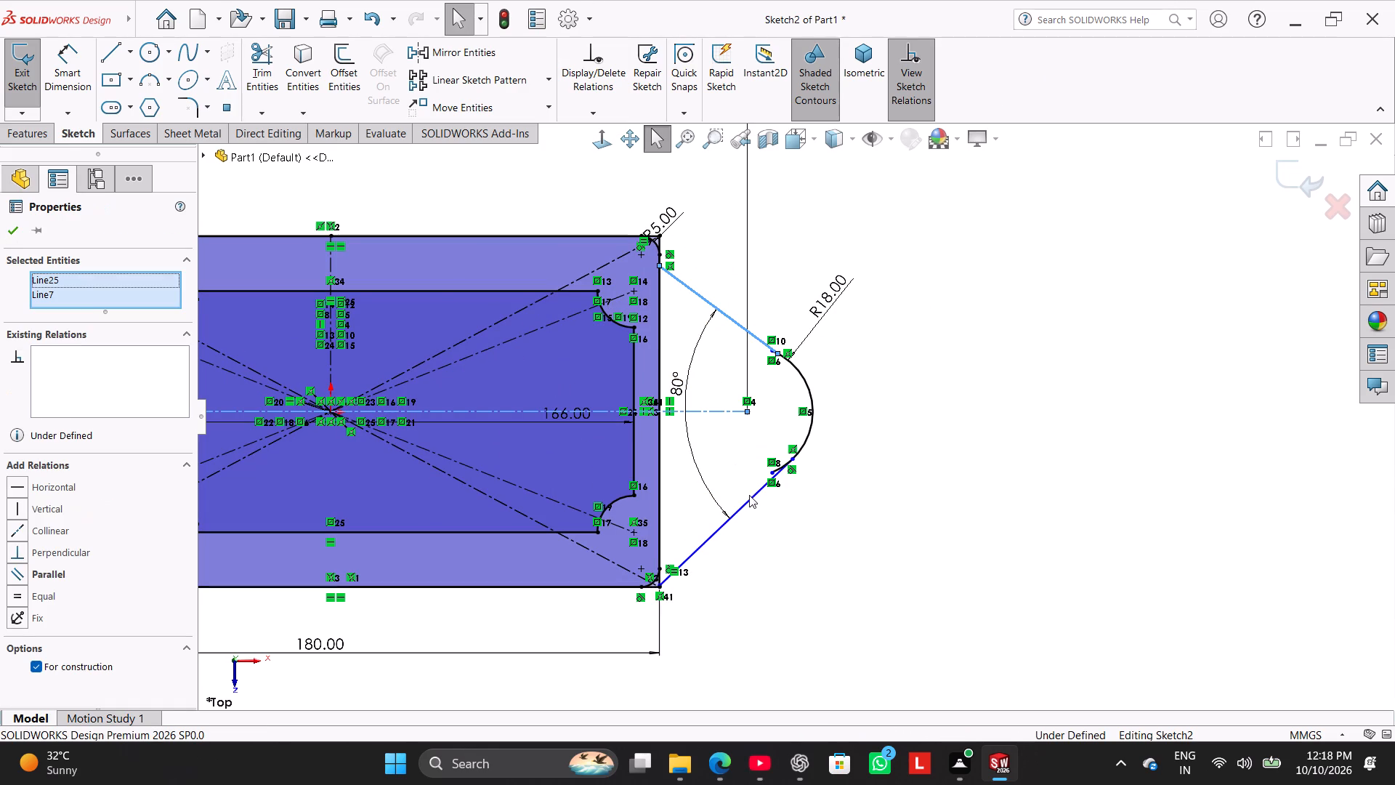
ctrl+click(752, 496)
click(47, 610)
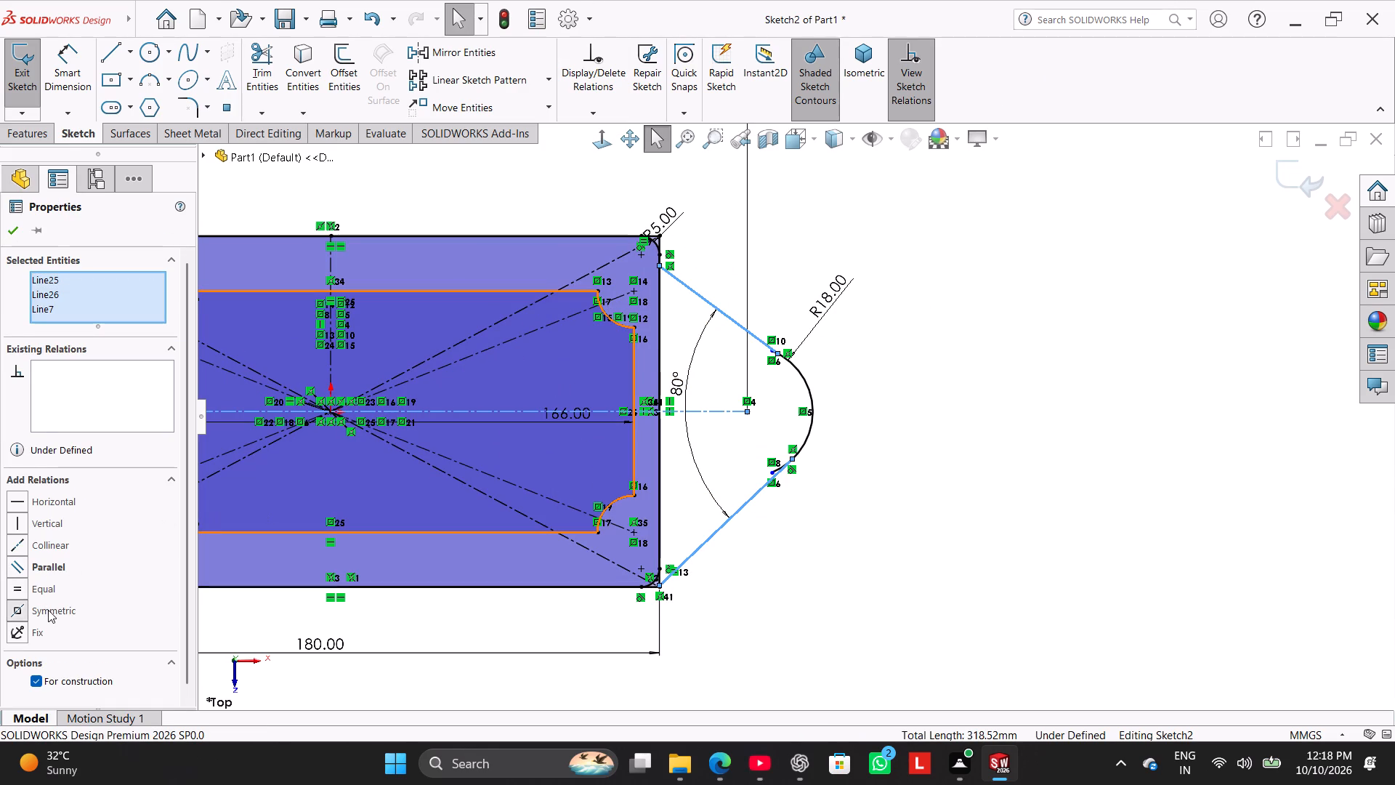
click(959, 435)
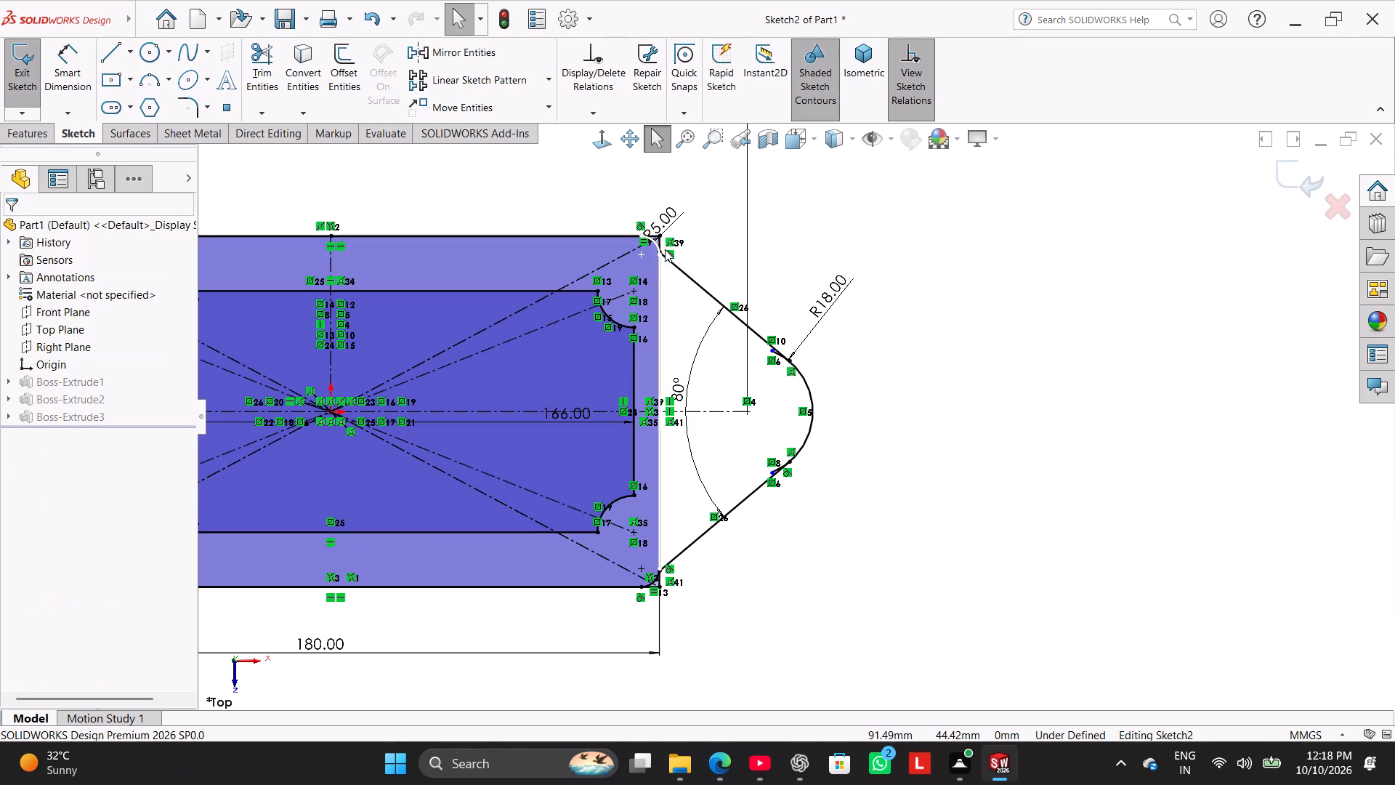
Examine how the right lug's upper slanted line meets the rectangle's corner fillet and right edge.
scroll(667, 258, down, 10)
scroll(718, 325, down, 4)
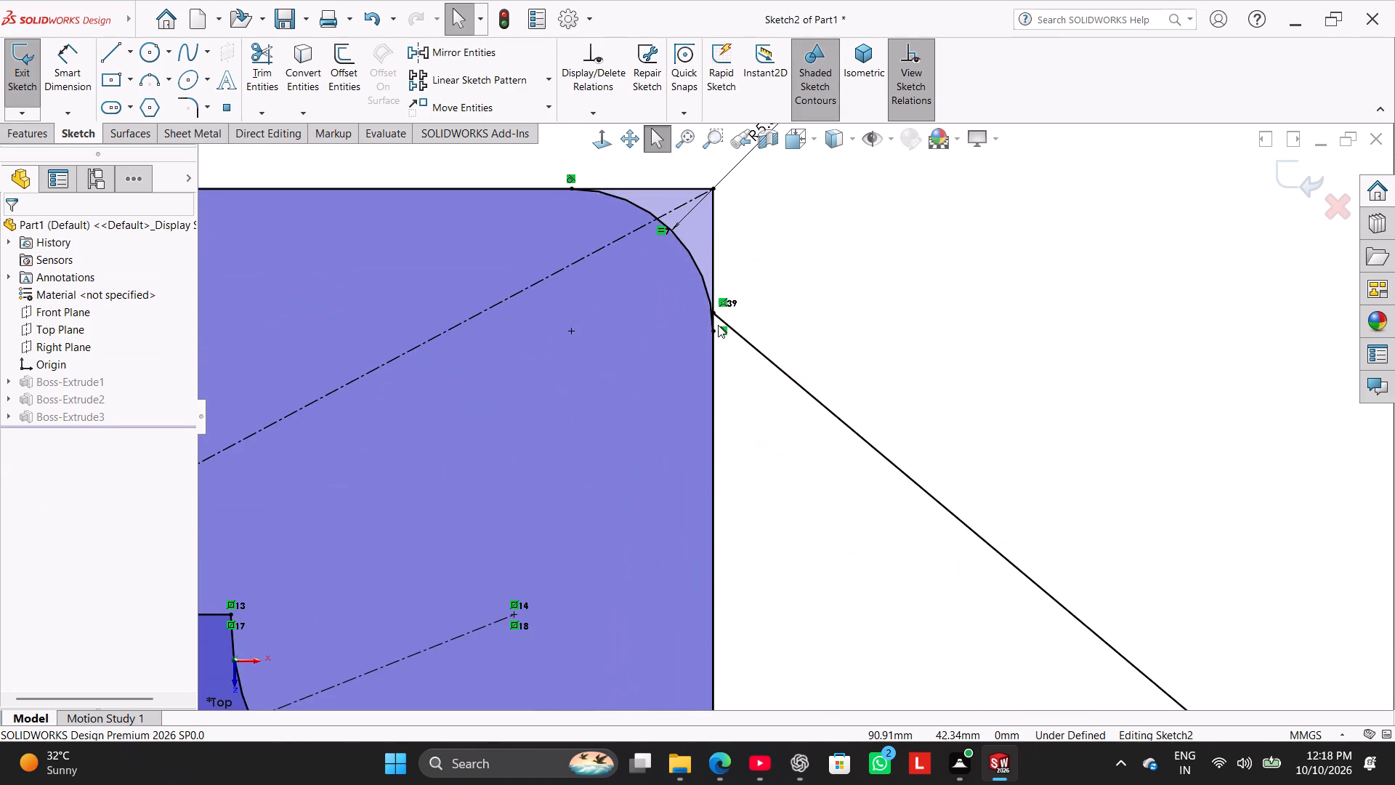
scroll(718, 325, up, 17)
scroll(543, 414, down, 4)
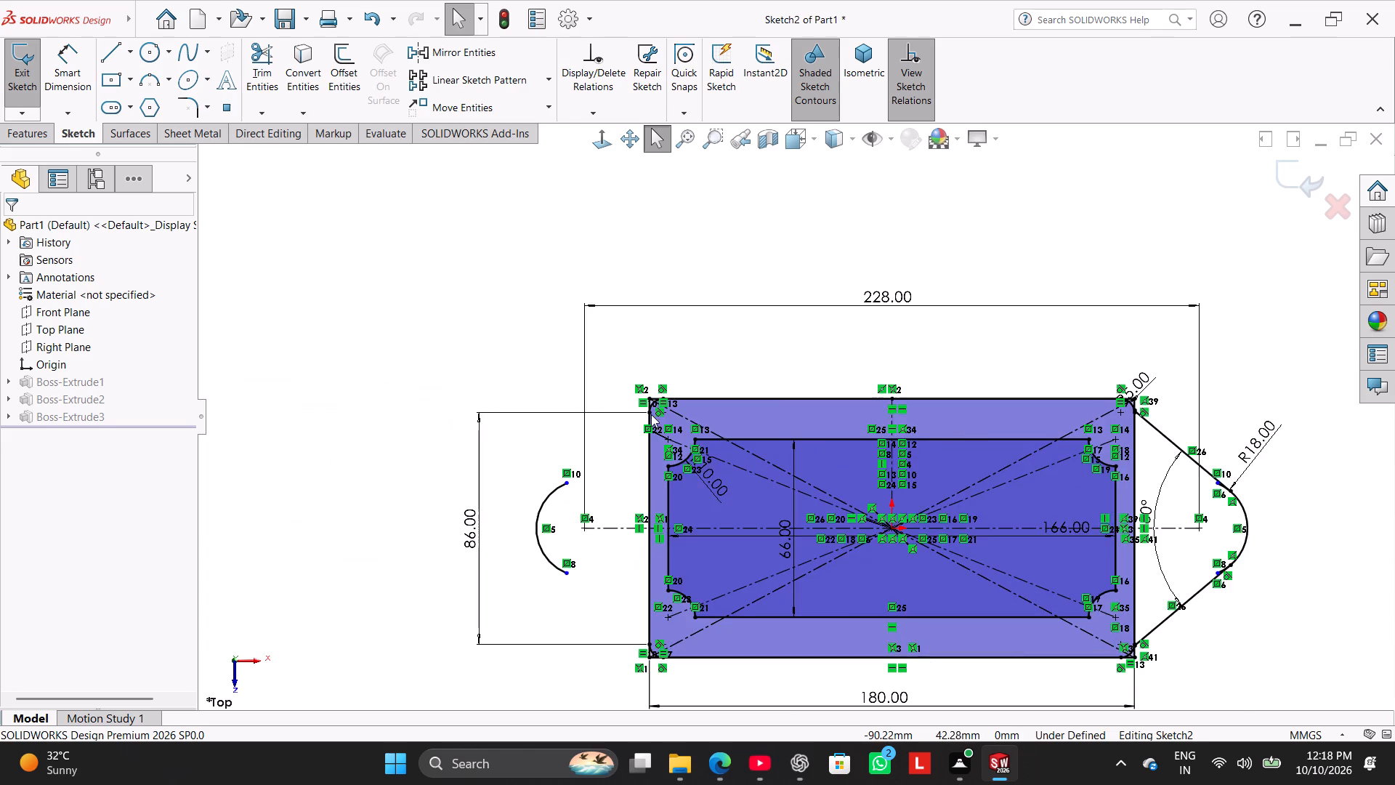
scroll(661, 426, down, 2)
scroll(699, 438, up, 2)
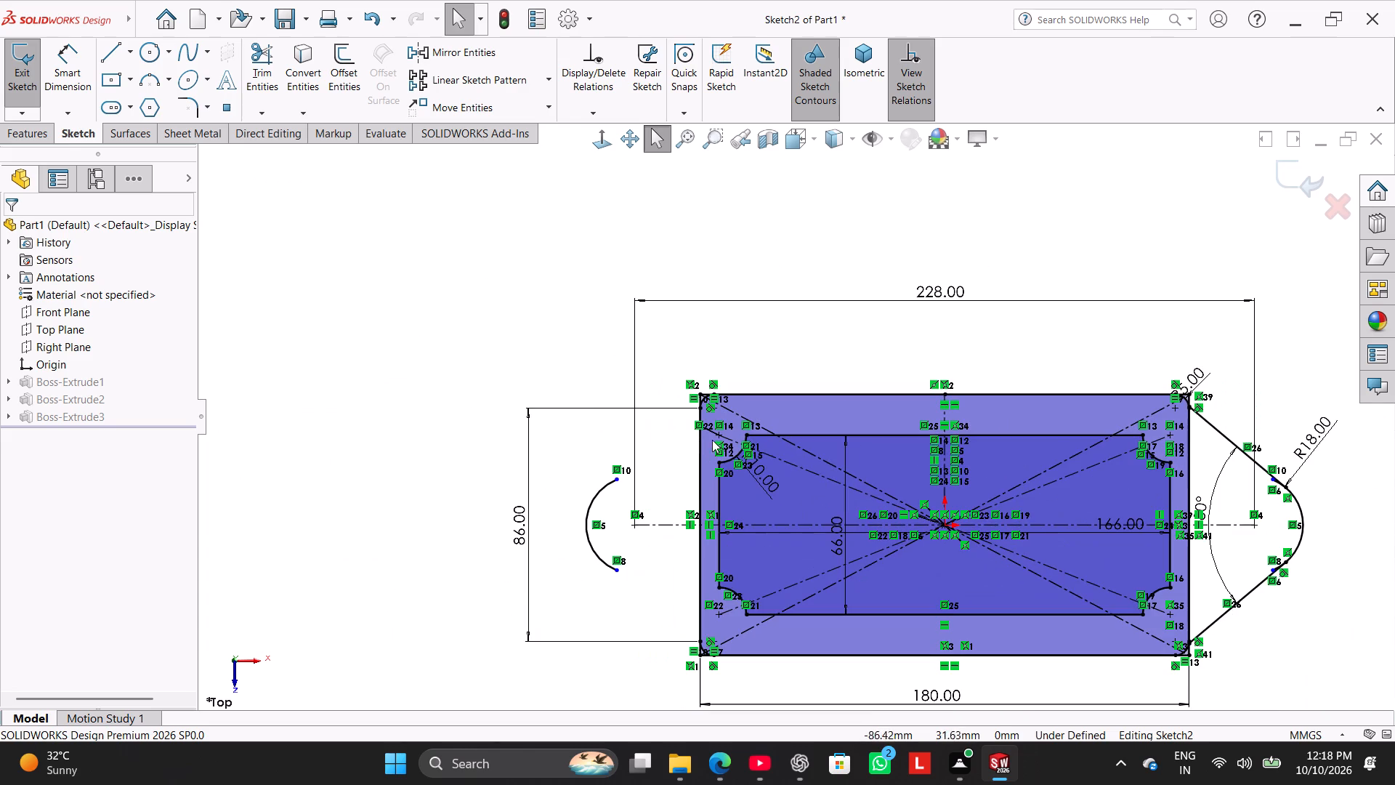
scroll(1048, 467, up, 1)
scroll(1146, 473, down, 4)
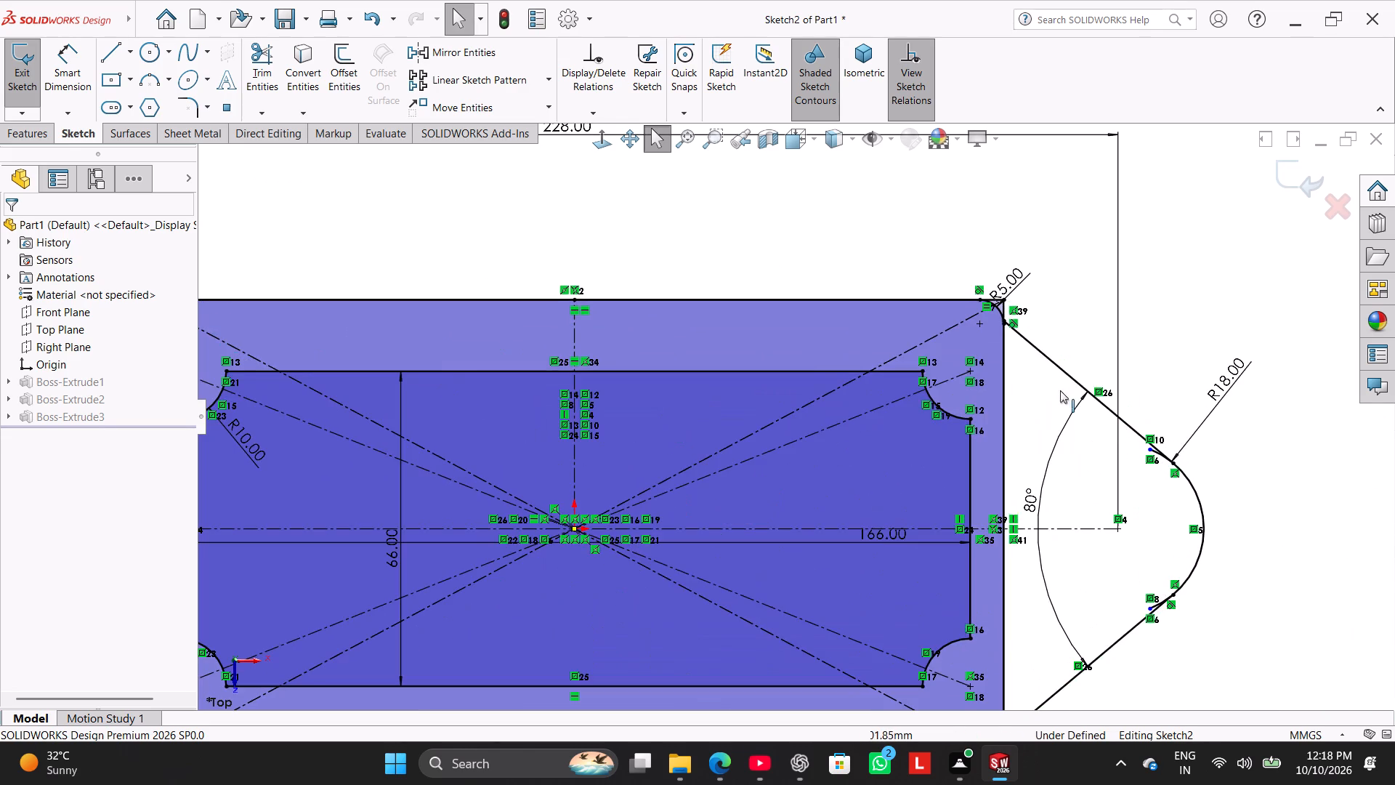
scroll(1059, 390, down, 2)
scroll(998, 334, down, 2)
scroll(892, 290, down, 3)
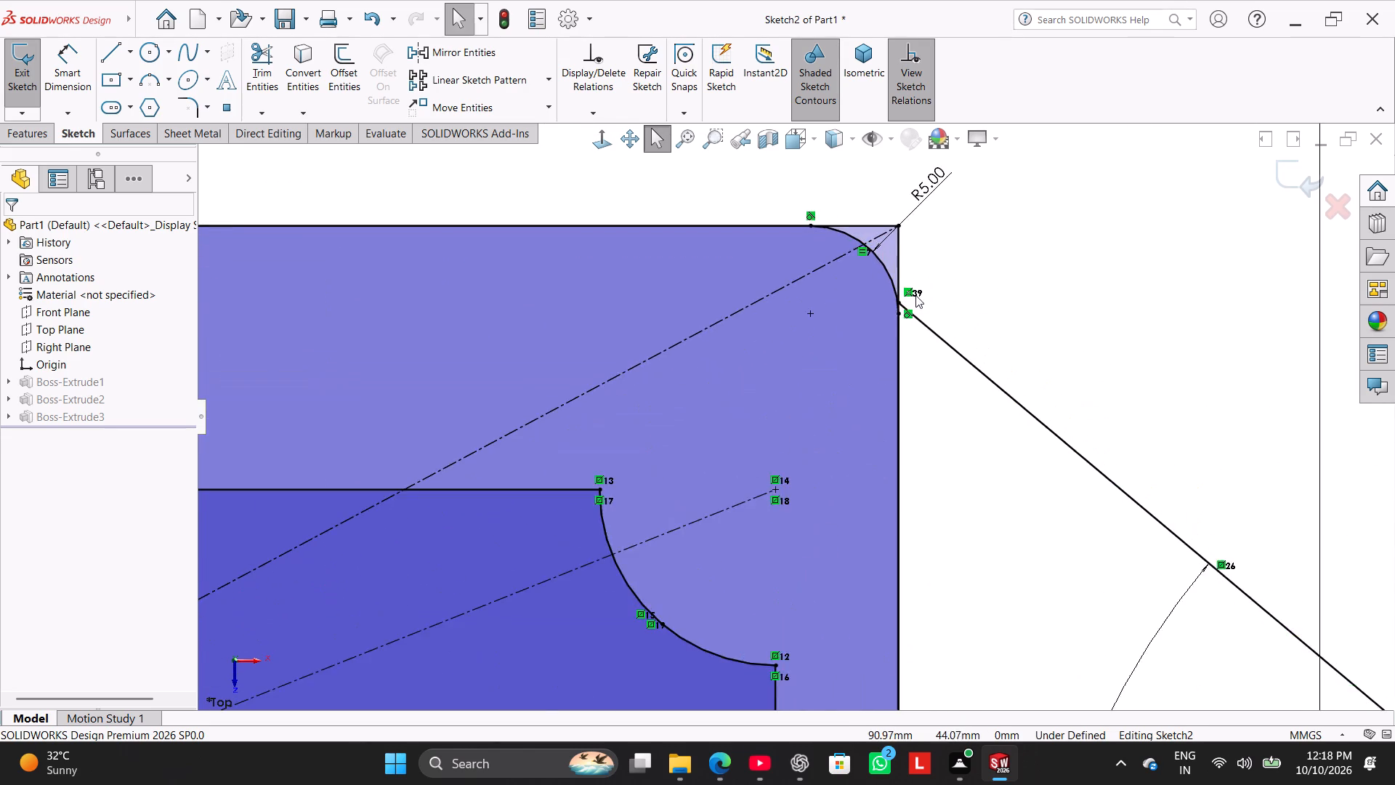
scroll(917, 297, down, 6)
scroll(850, 372, down, 5)
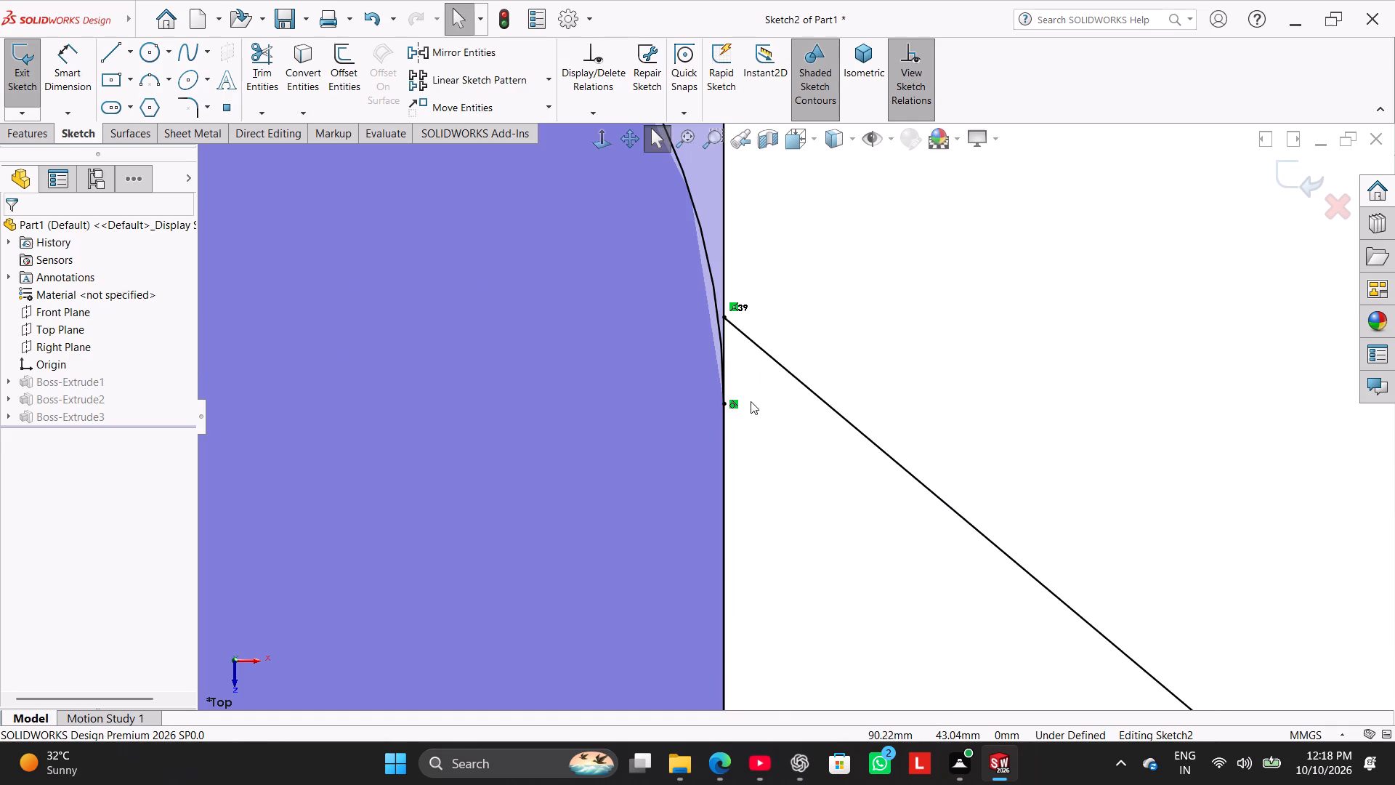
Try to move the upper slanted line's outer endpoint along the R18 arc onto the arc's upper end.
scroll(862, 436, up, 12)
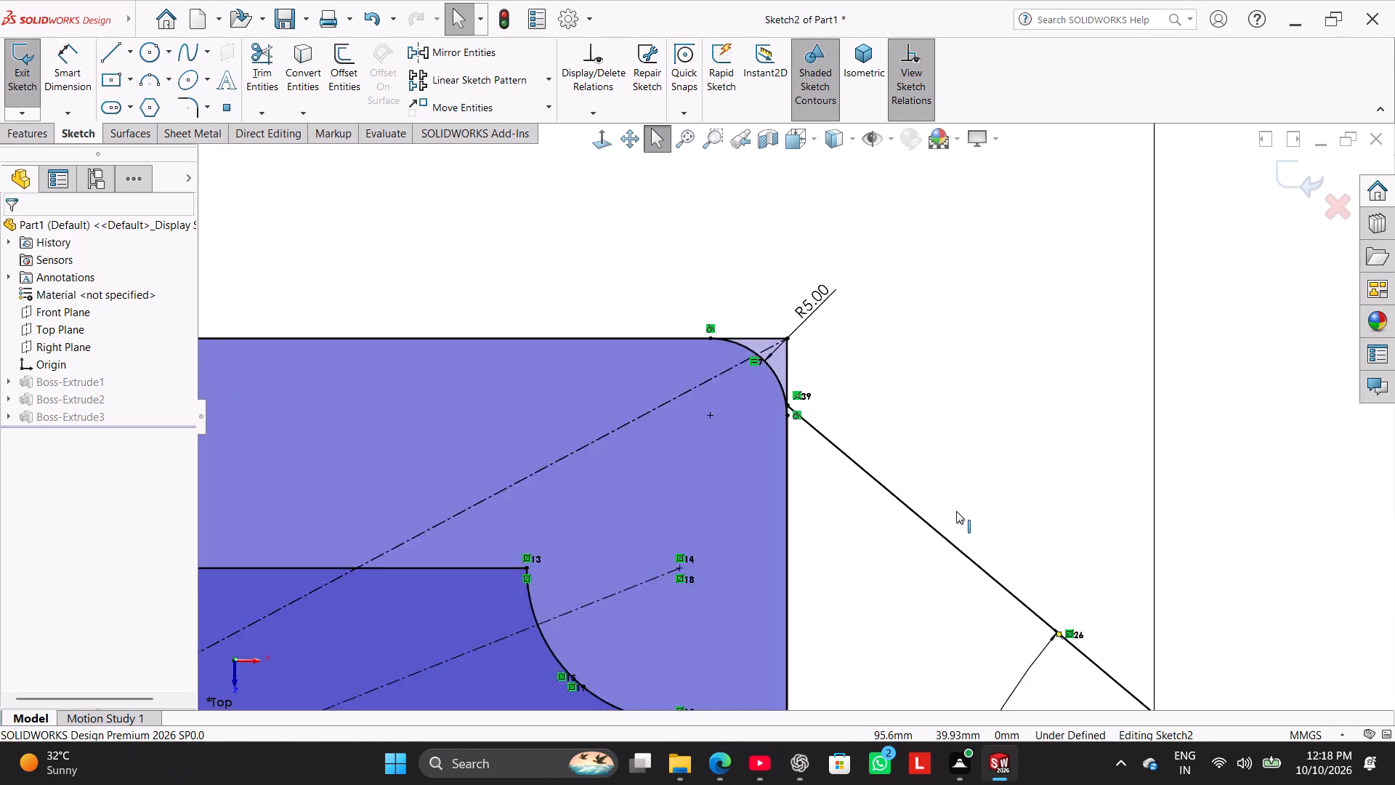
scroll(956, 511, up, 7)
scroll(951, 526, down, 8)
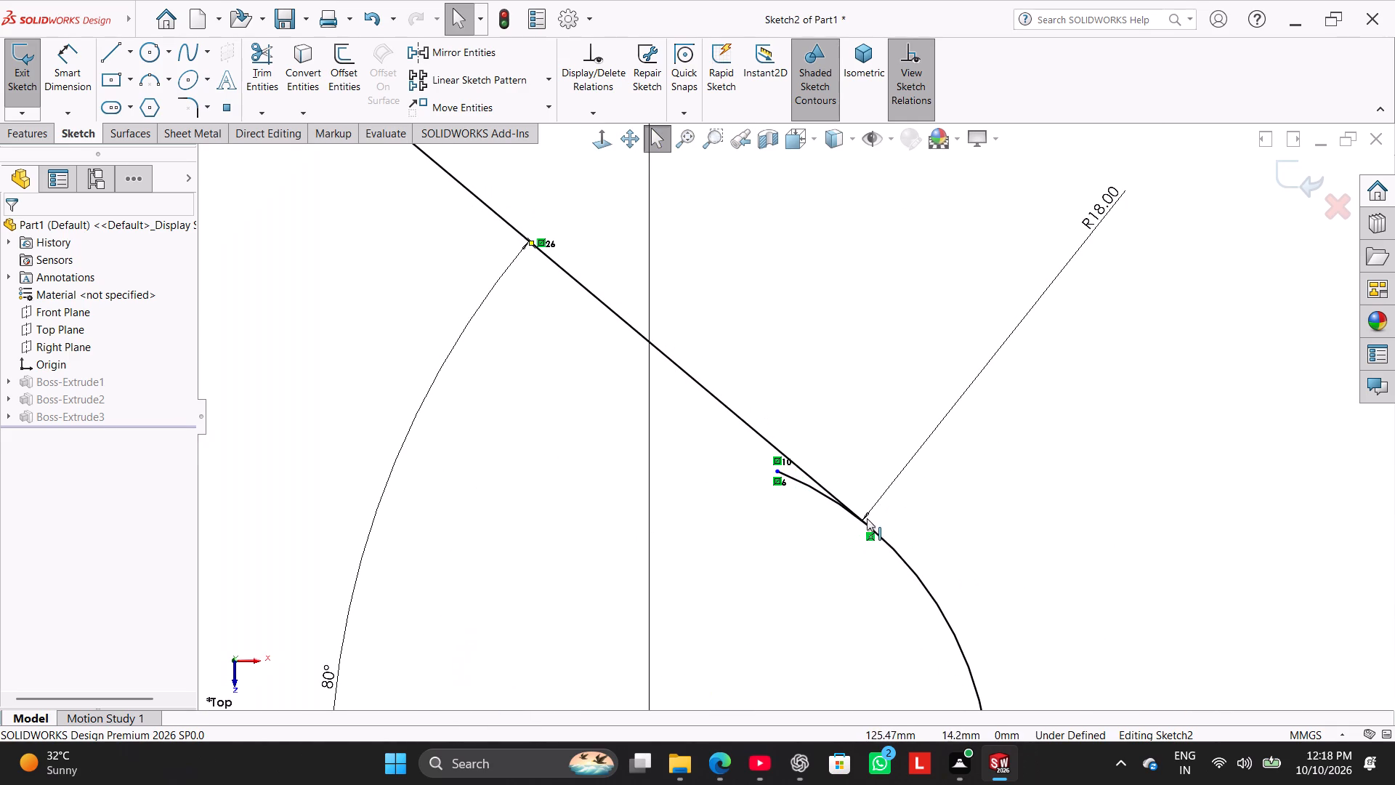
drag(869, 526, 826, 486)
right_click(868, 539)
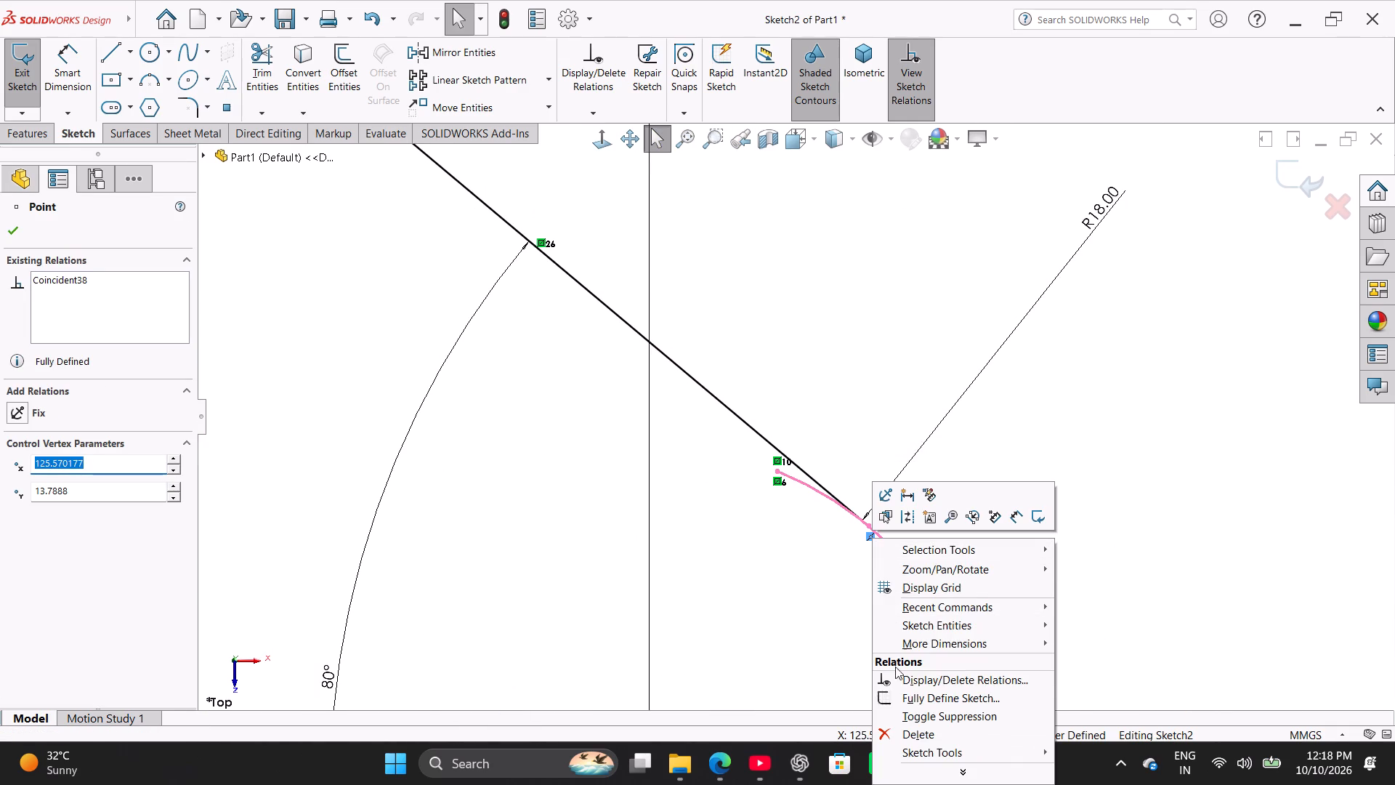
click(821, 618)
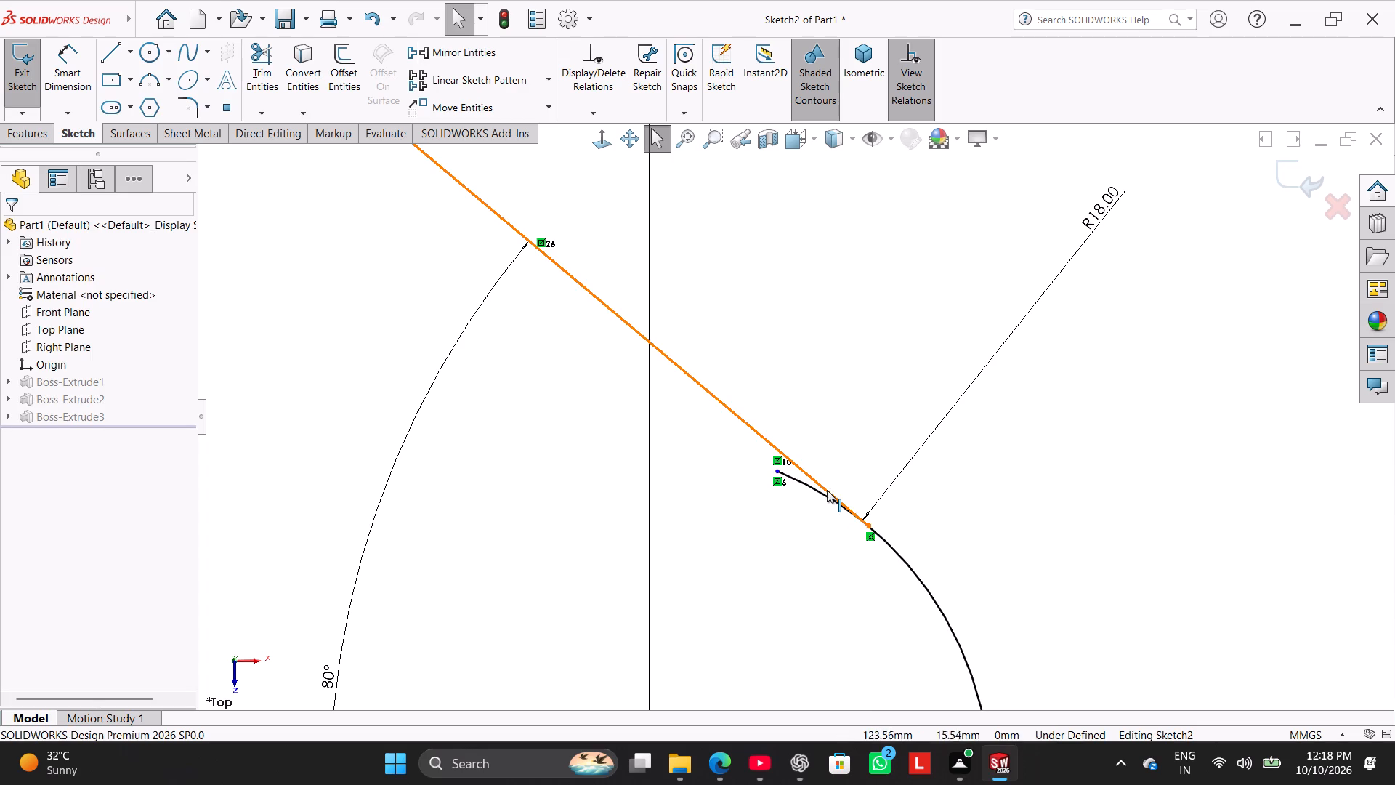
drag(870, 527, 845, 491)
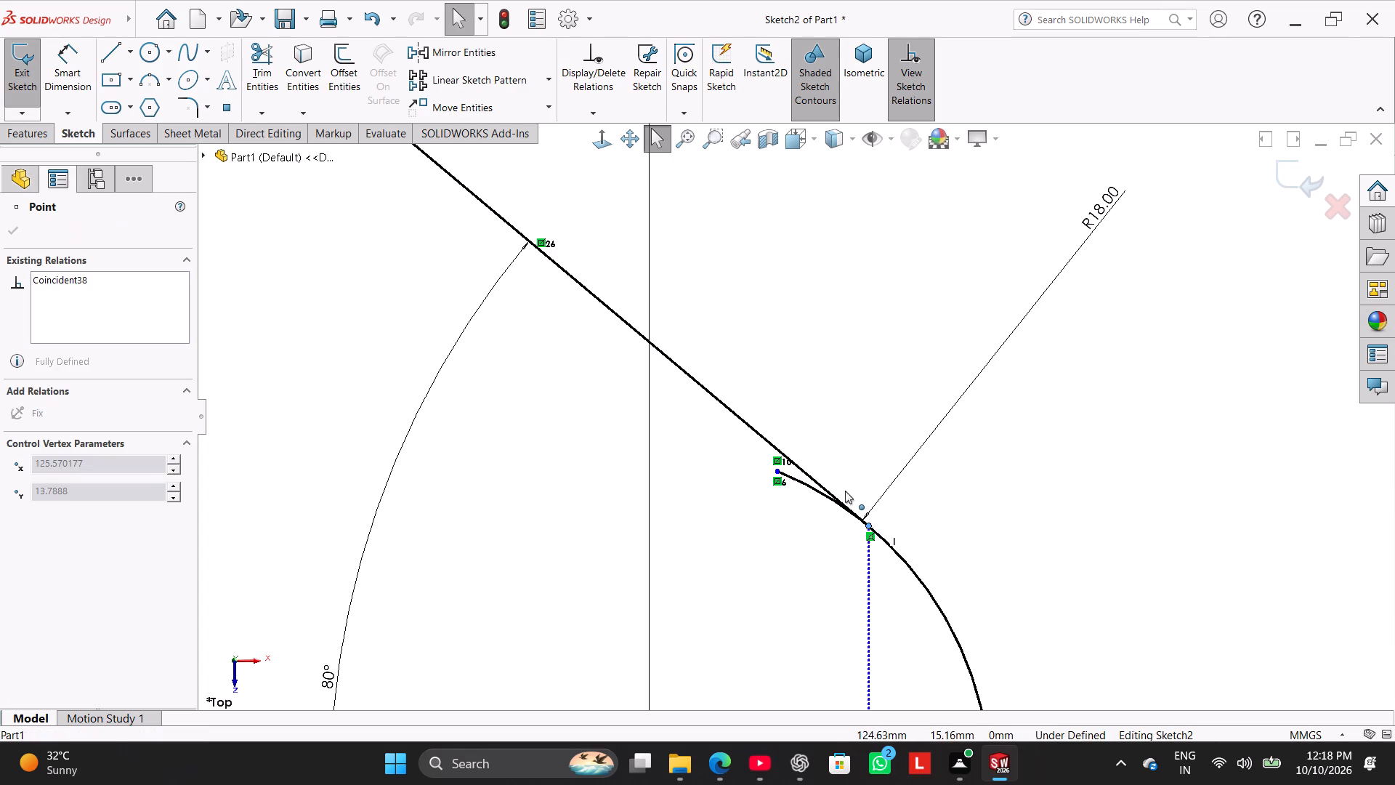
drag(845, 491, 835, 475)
Delete the tangent relation between the lower slanted line and the R18 arc, and join the line's endpoint to the arc's lower end.
scroll(857, 561, up, 8)
scroll(820, 568, down, 3)
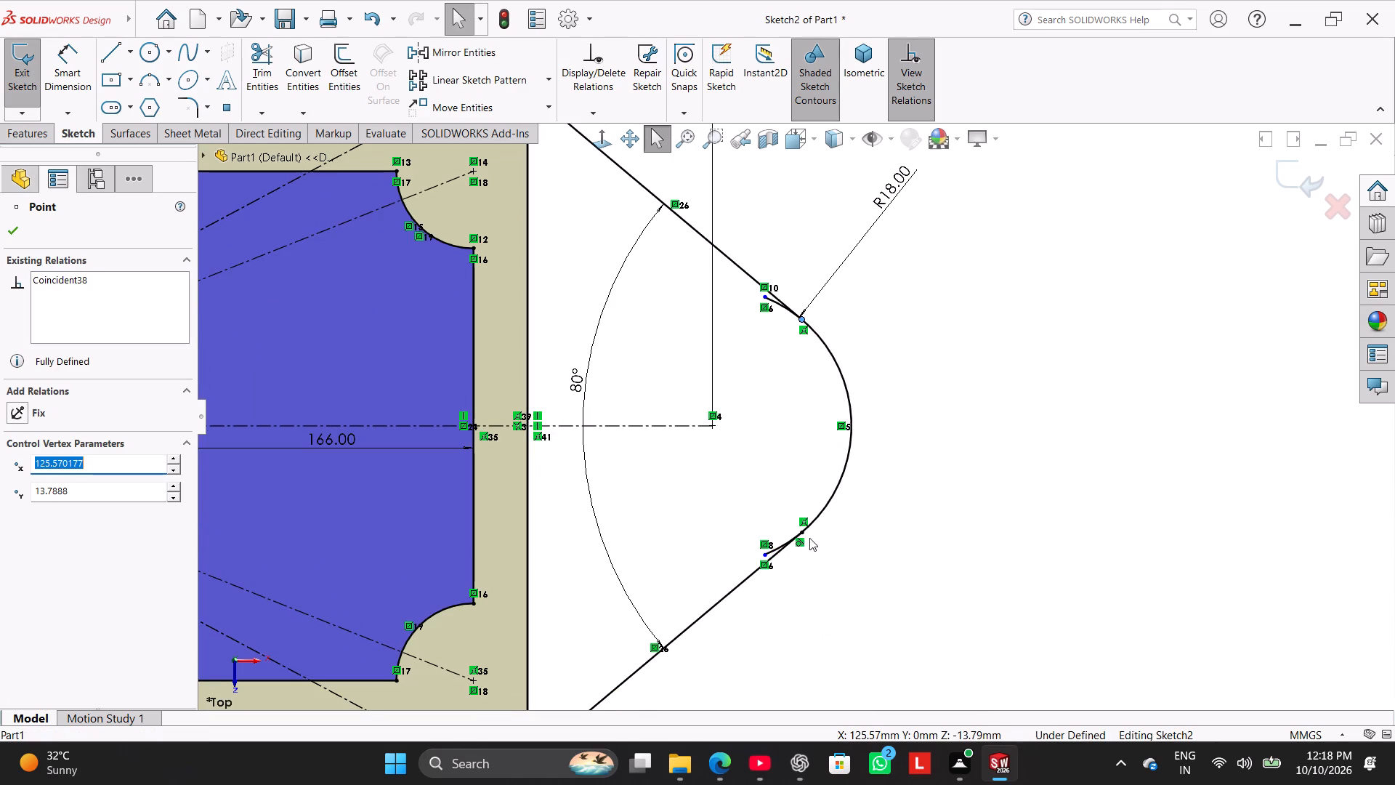
right_click(798, 542)
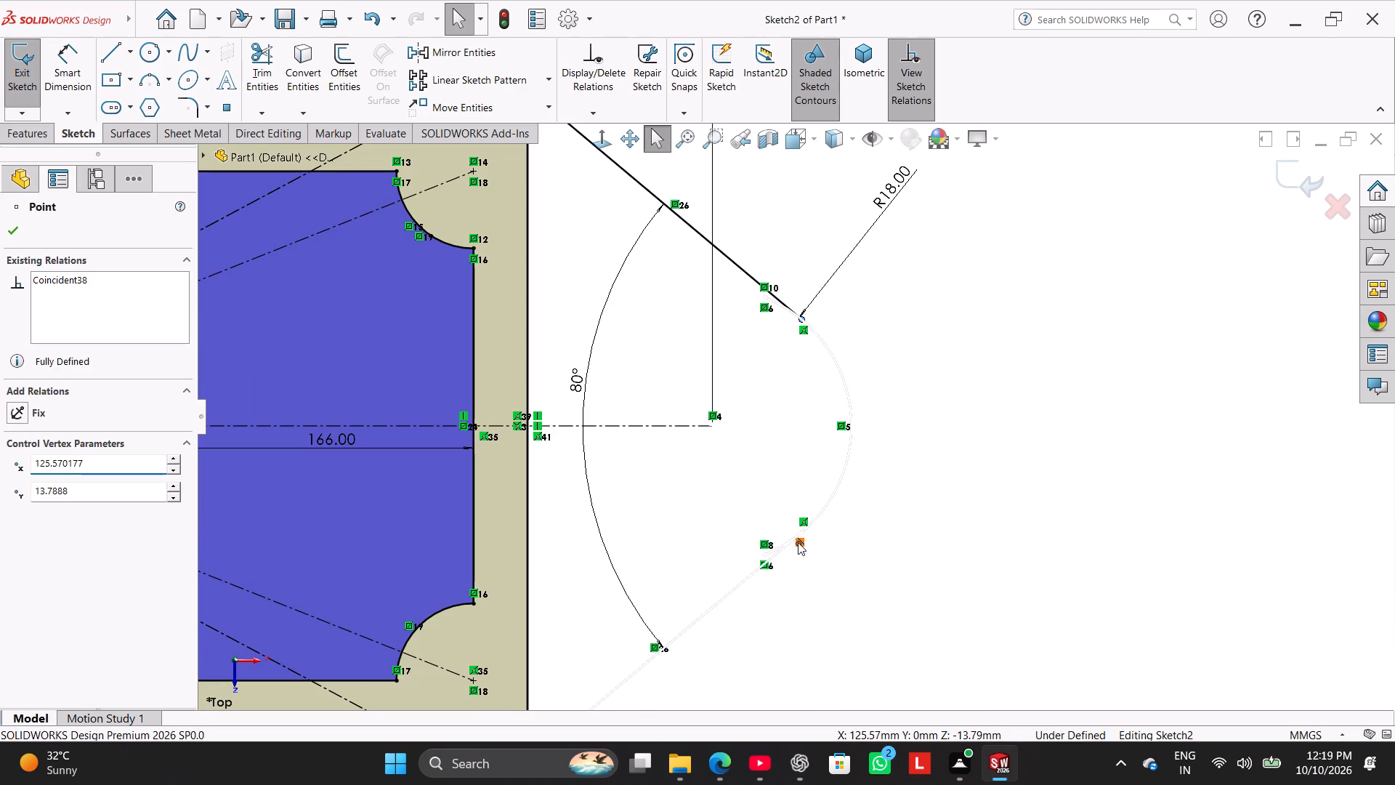
click(851, 732)
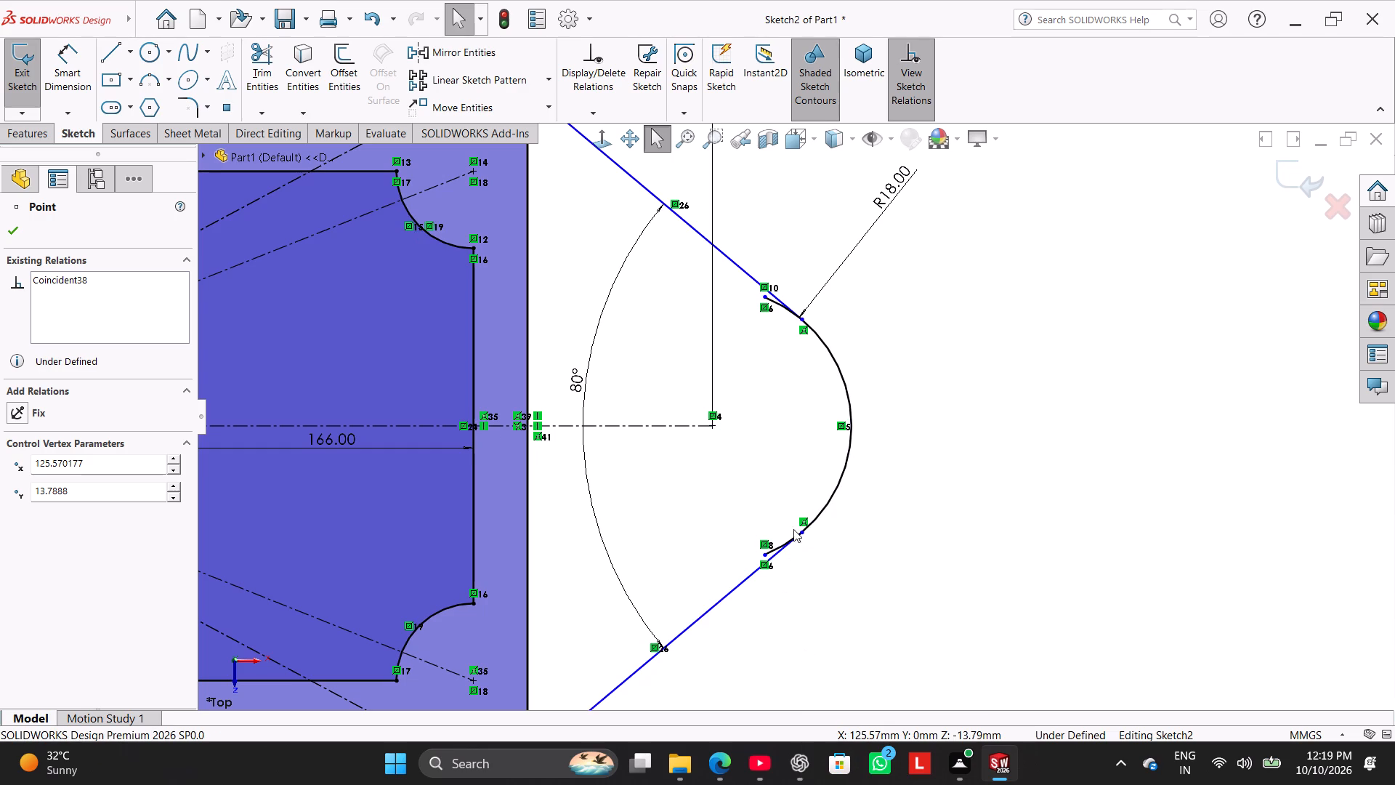
drag(801, 535, 773, 560)
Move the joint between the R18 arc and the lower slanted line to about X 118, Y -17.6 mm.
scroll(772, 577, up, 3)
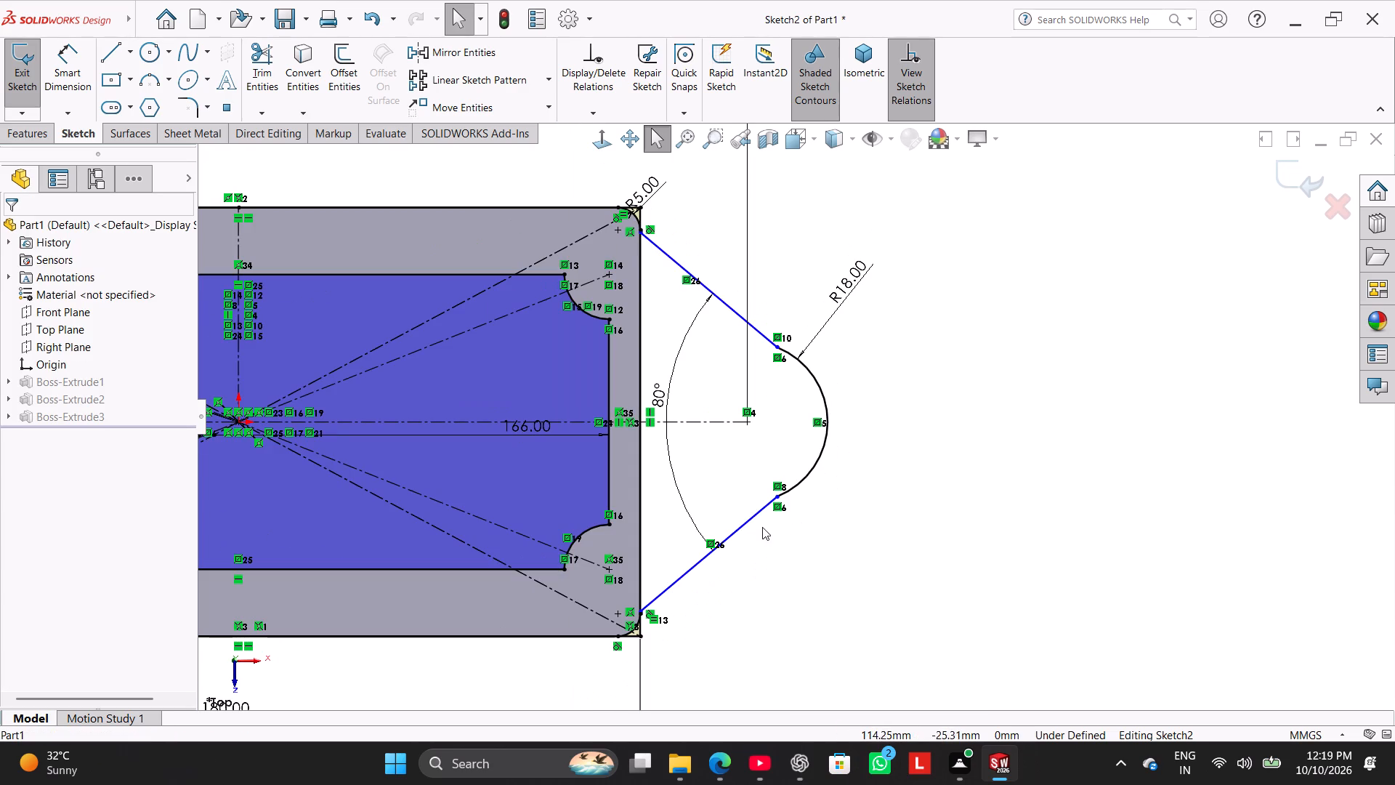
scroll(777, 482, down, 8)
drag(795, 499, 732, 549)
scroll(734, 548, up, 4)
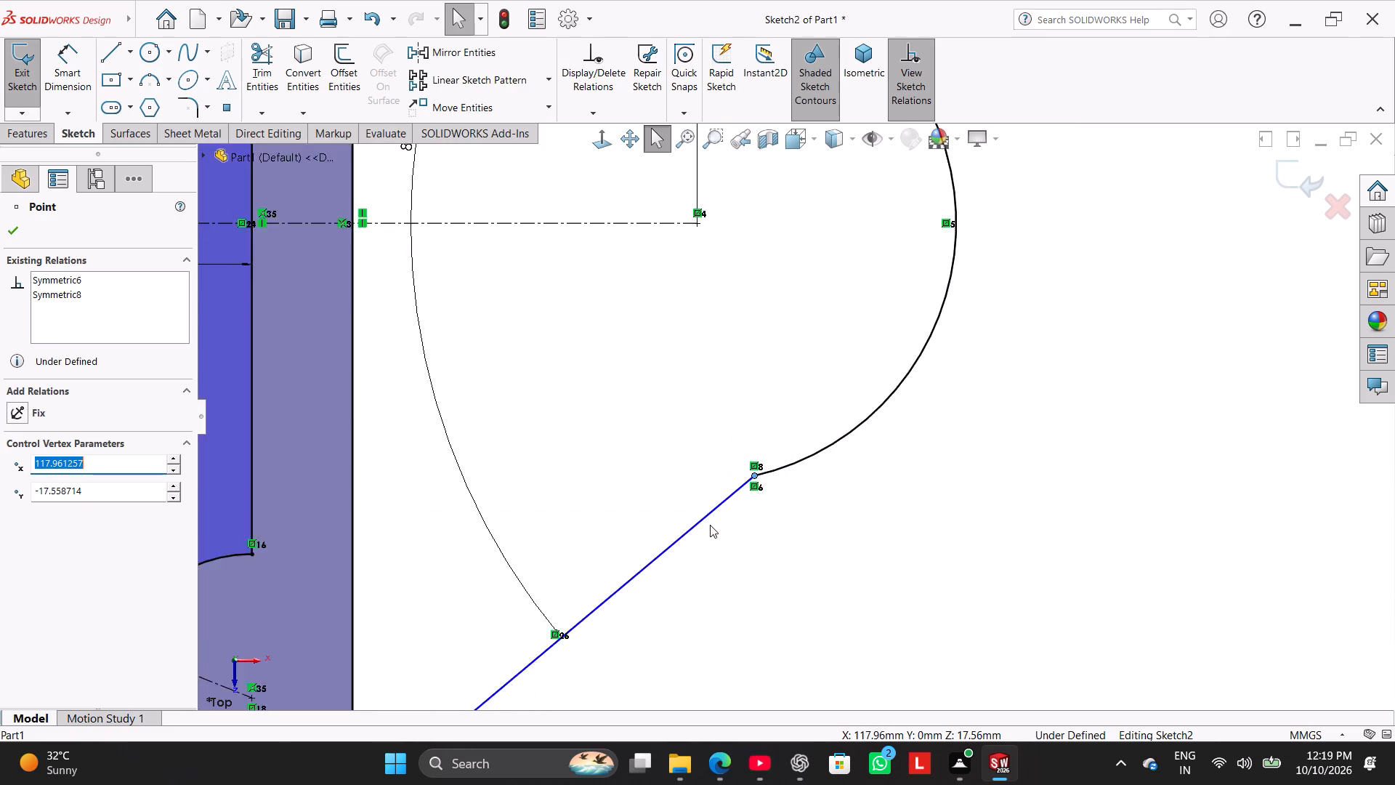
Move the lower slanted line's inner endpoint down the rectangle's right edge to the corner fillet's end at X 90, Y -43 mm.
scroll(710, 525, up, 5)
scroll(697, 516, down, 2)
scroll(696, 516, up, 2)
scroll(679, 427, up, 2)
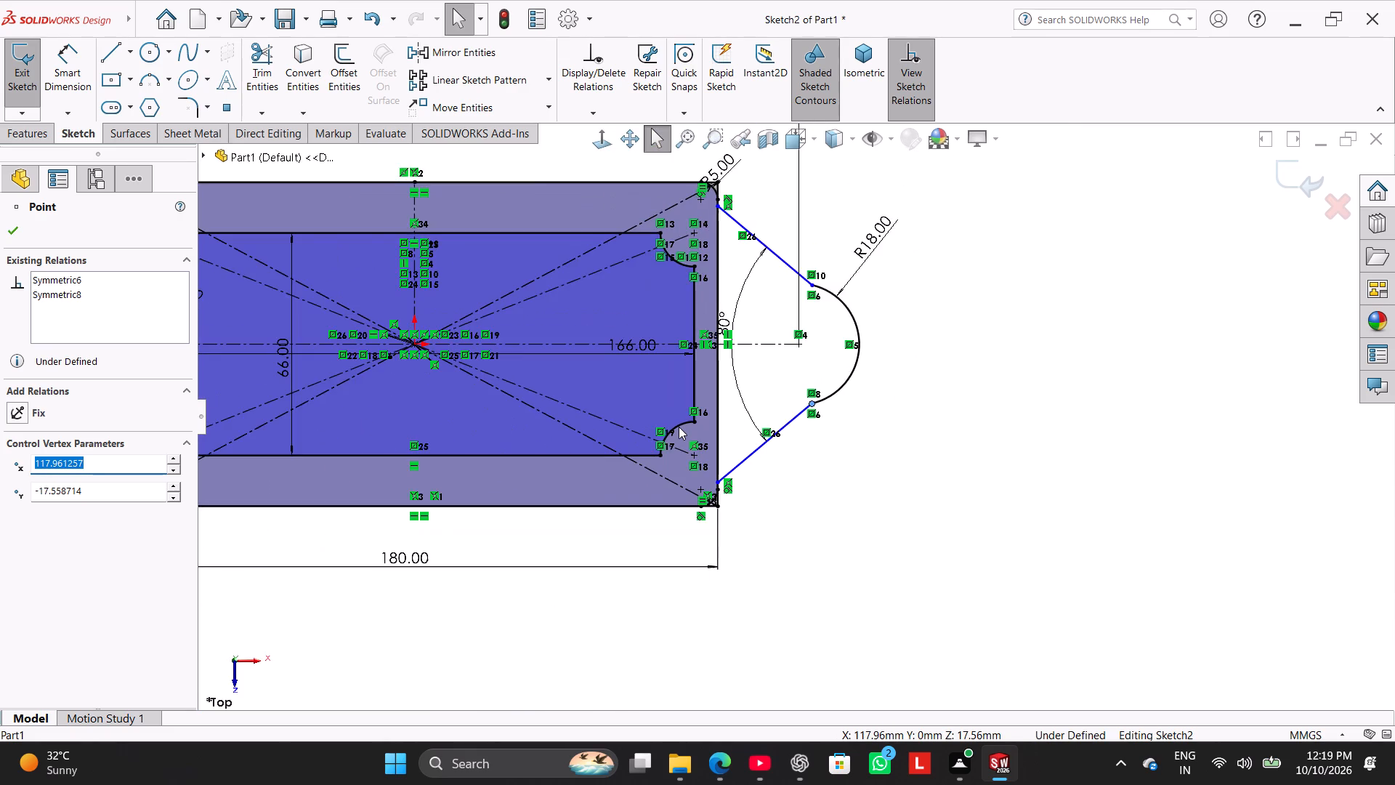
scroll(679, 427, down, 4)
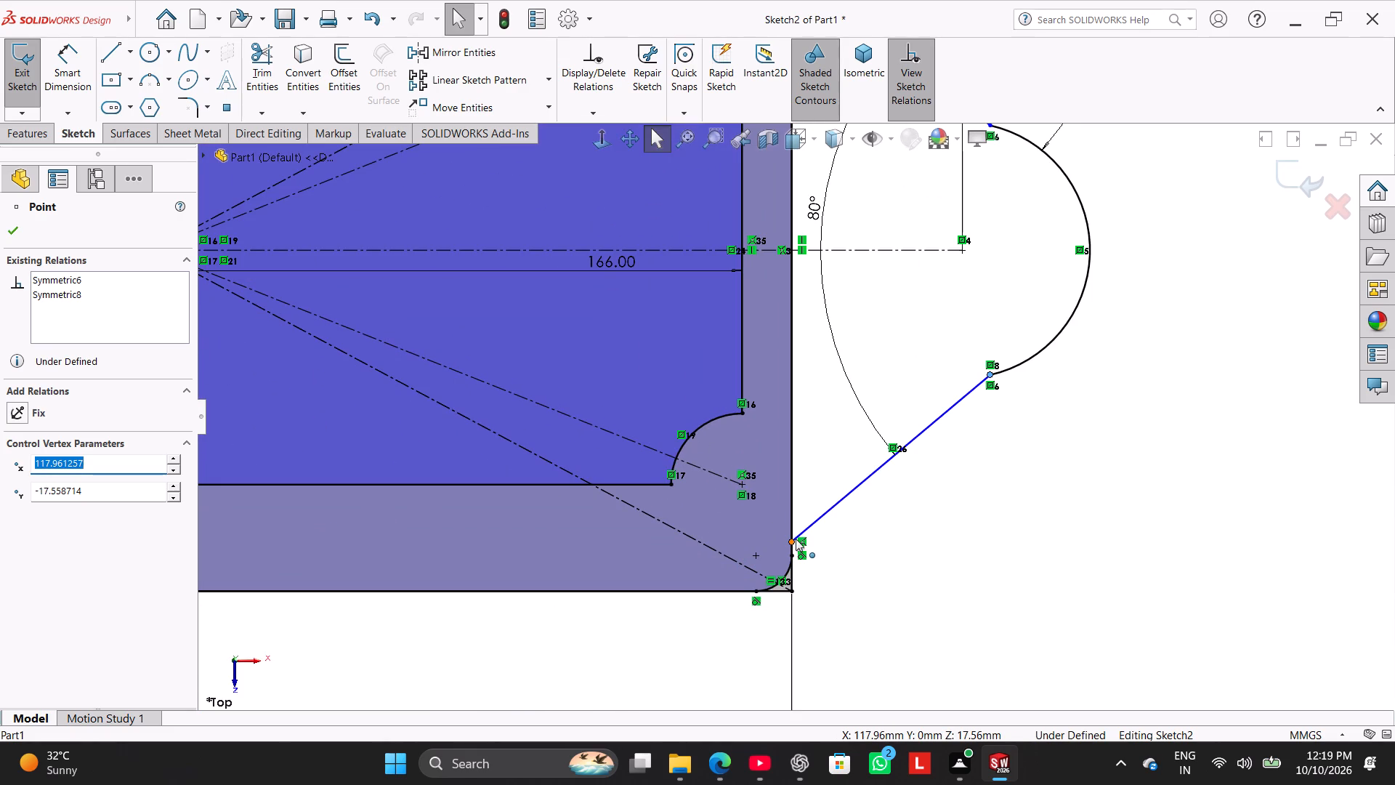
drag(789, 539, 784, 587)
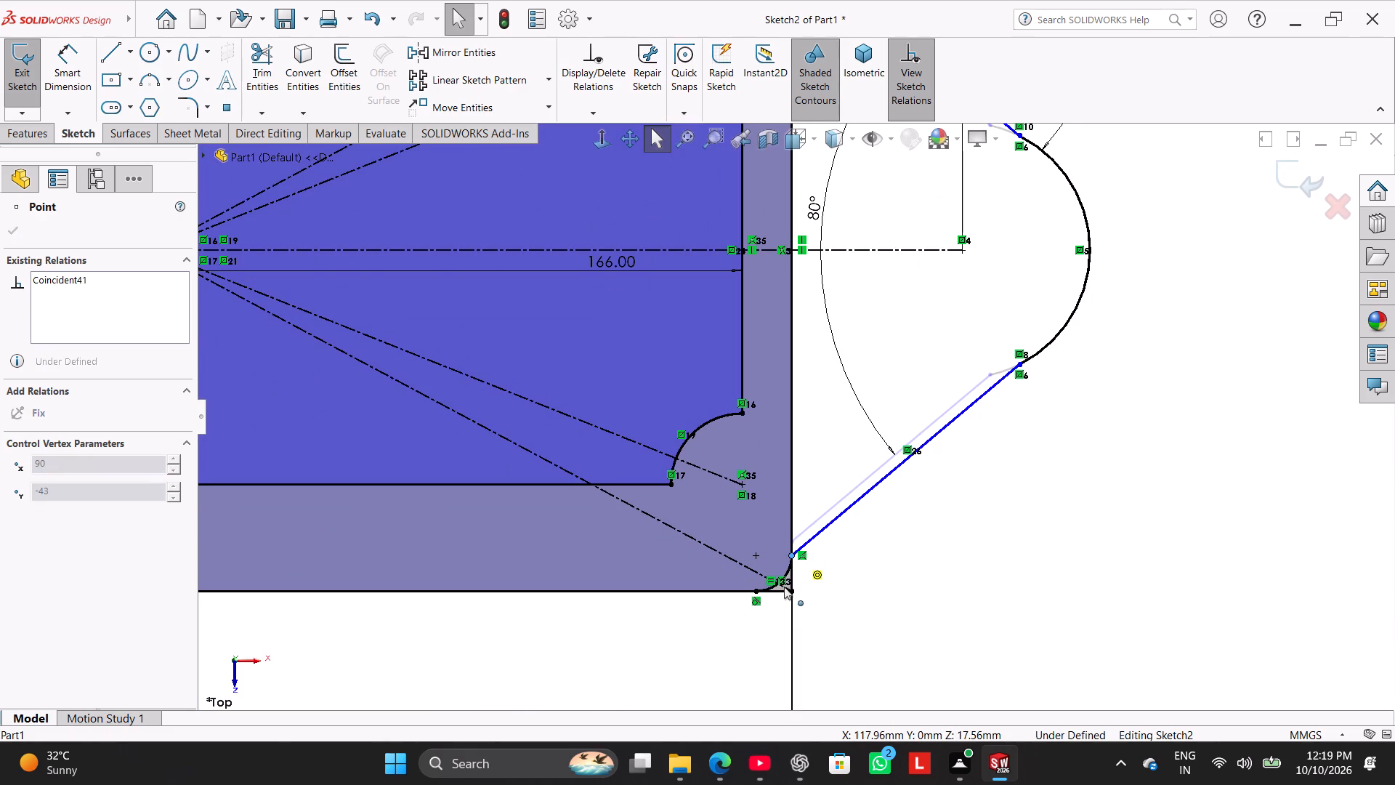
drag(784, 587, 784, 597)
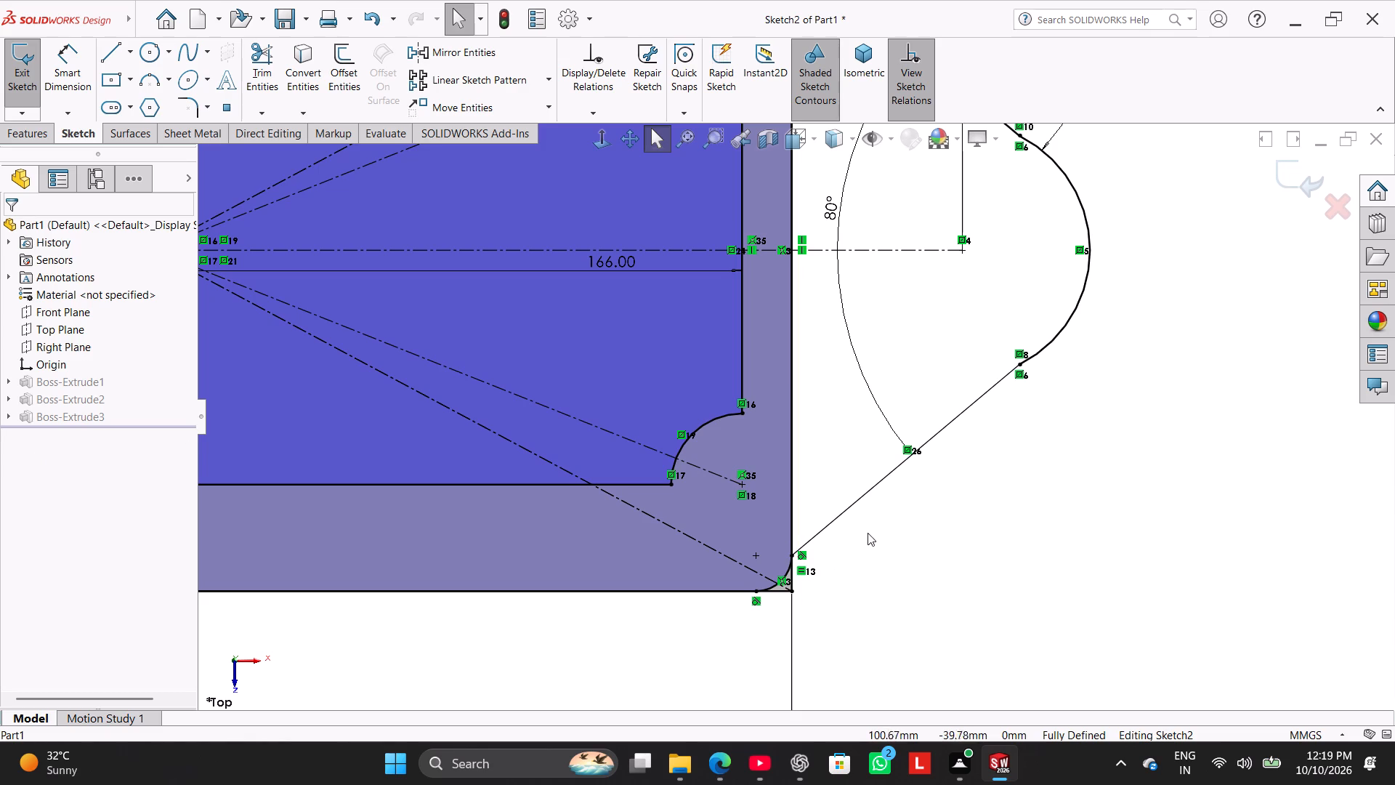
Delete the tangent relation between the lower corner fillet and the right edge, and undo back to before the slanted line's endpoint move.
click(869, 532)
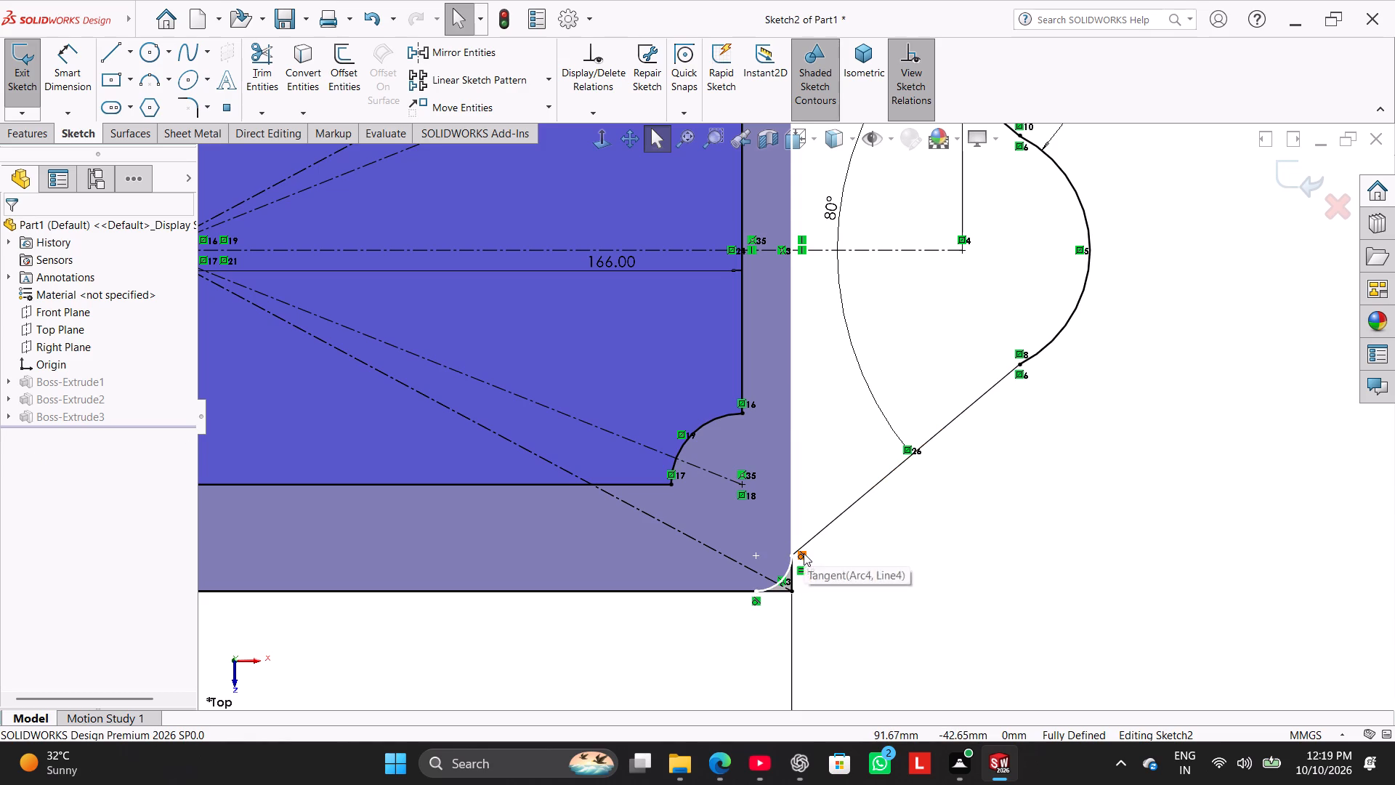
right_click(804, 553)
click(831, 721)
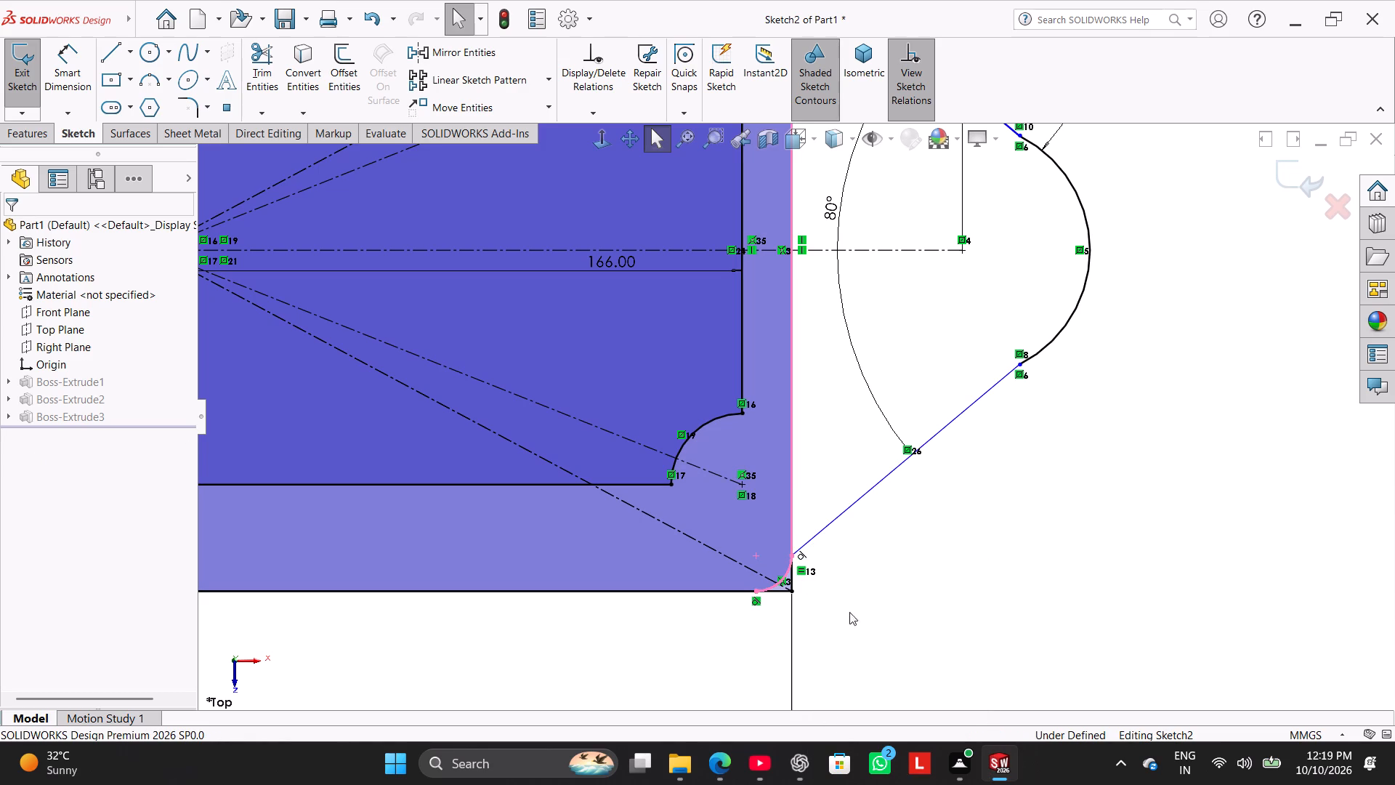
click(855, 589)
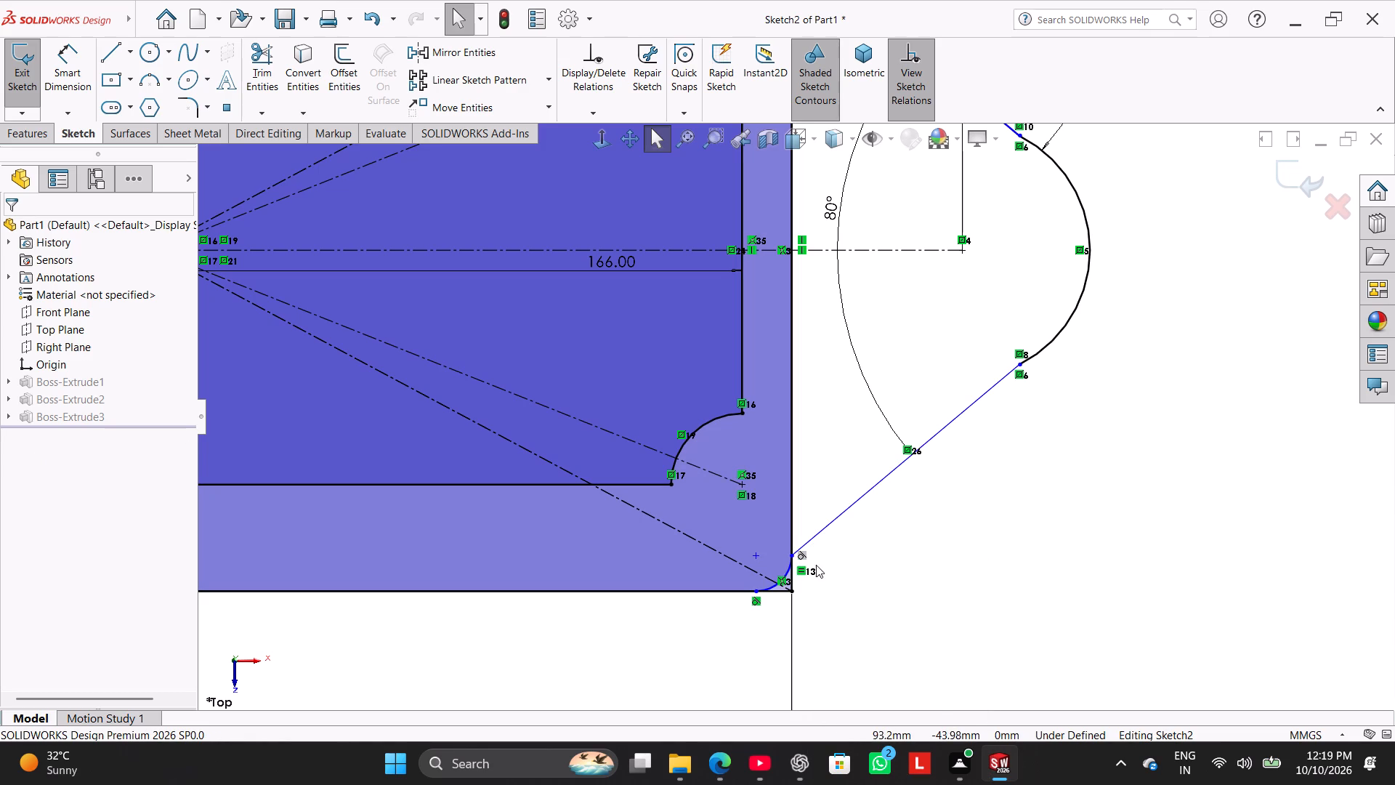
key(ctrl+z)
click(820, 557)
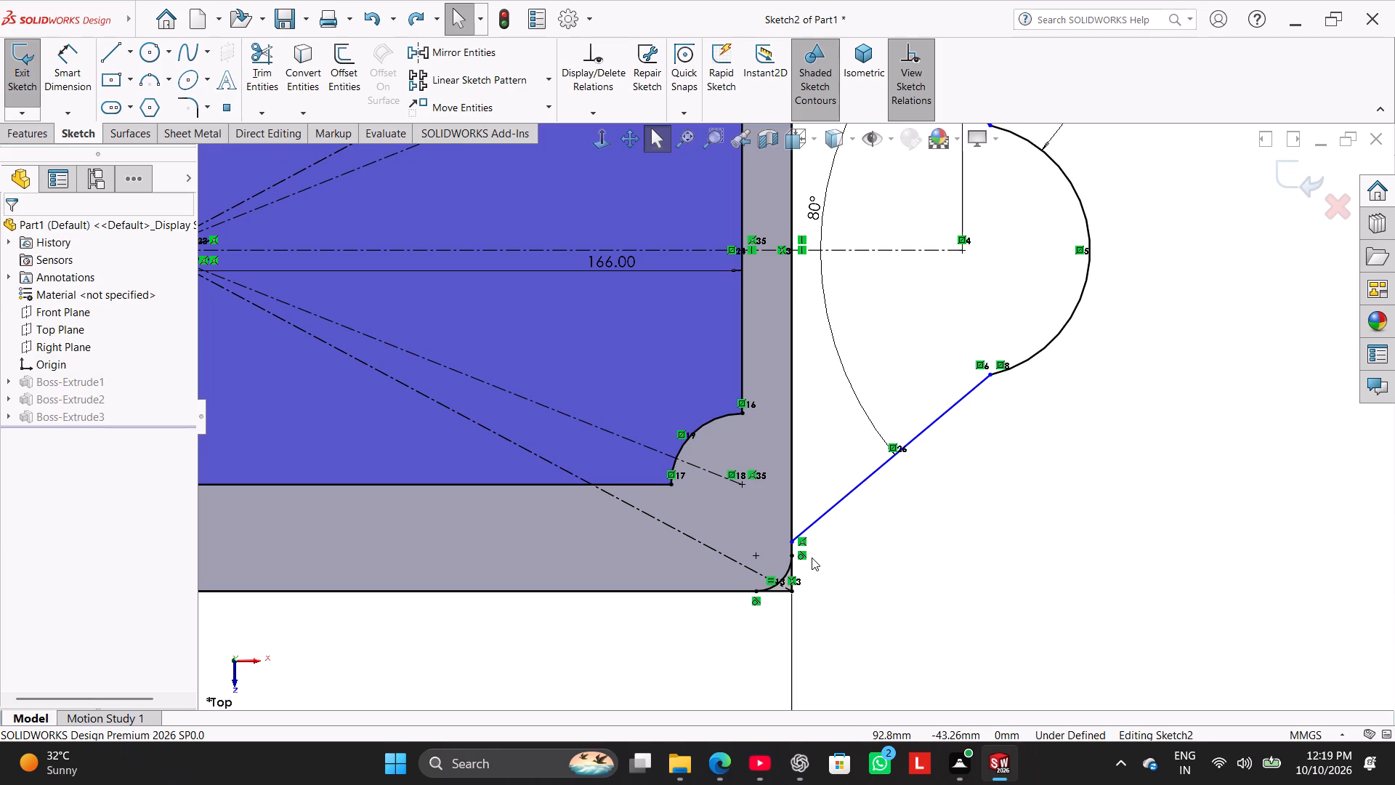
Delete the coincident relation tying the lower slanted line's inner endpoint to the rectangle's right edge.
drag(792, 542, 858, 518)
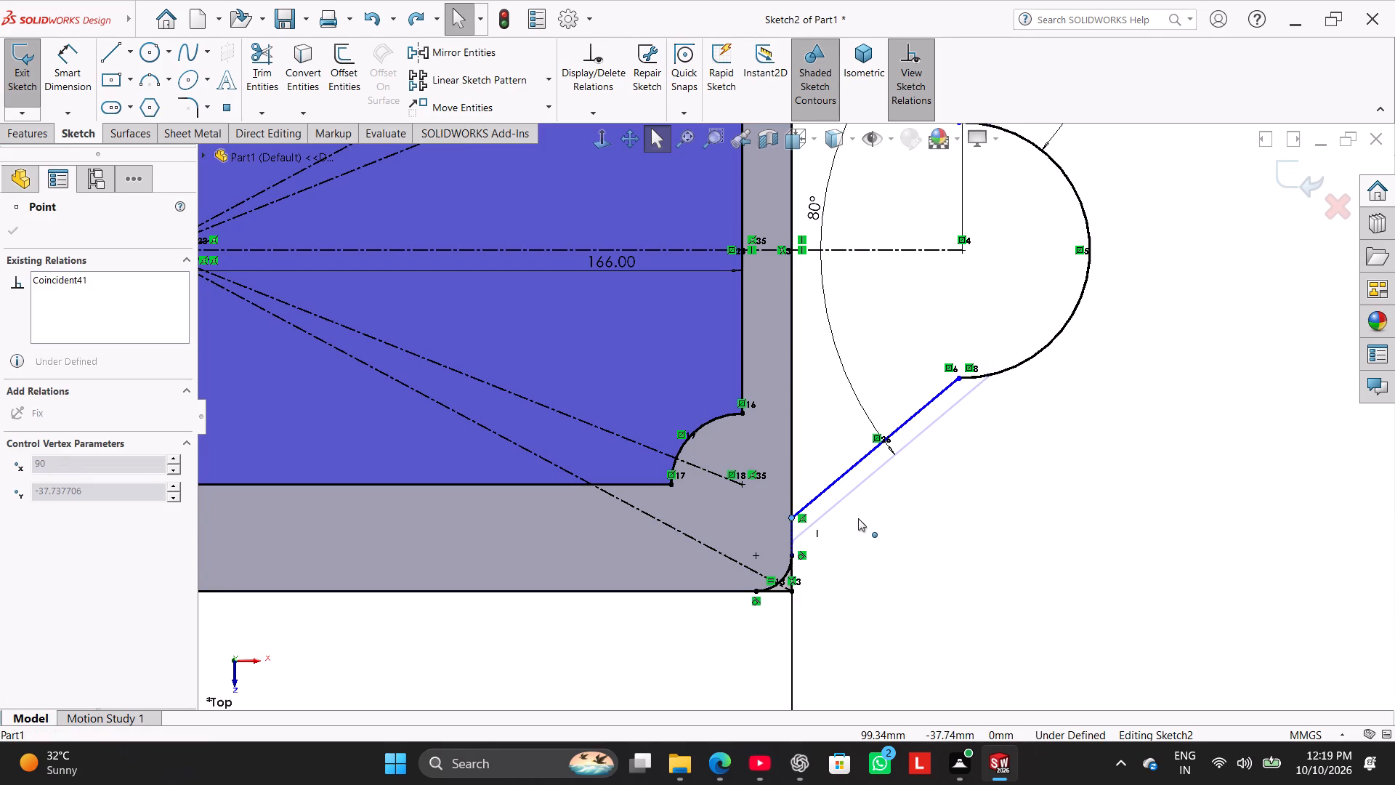
drag(858, 518, 860, 534)
right_click(804, 534)
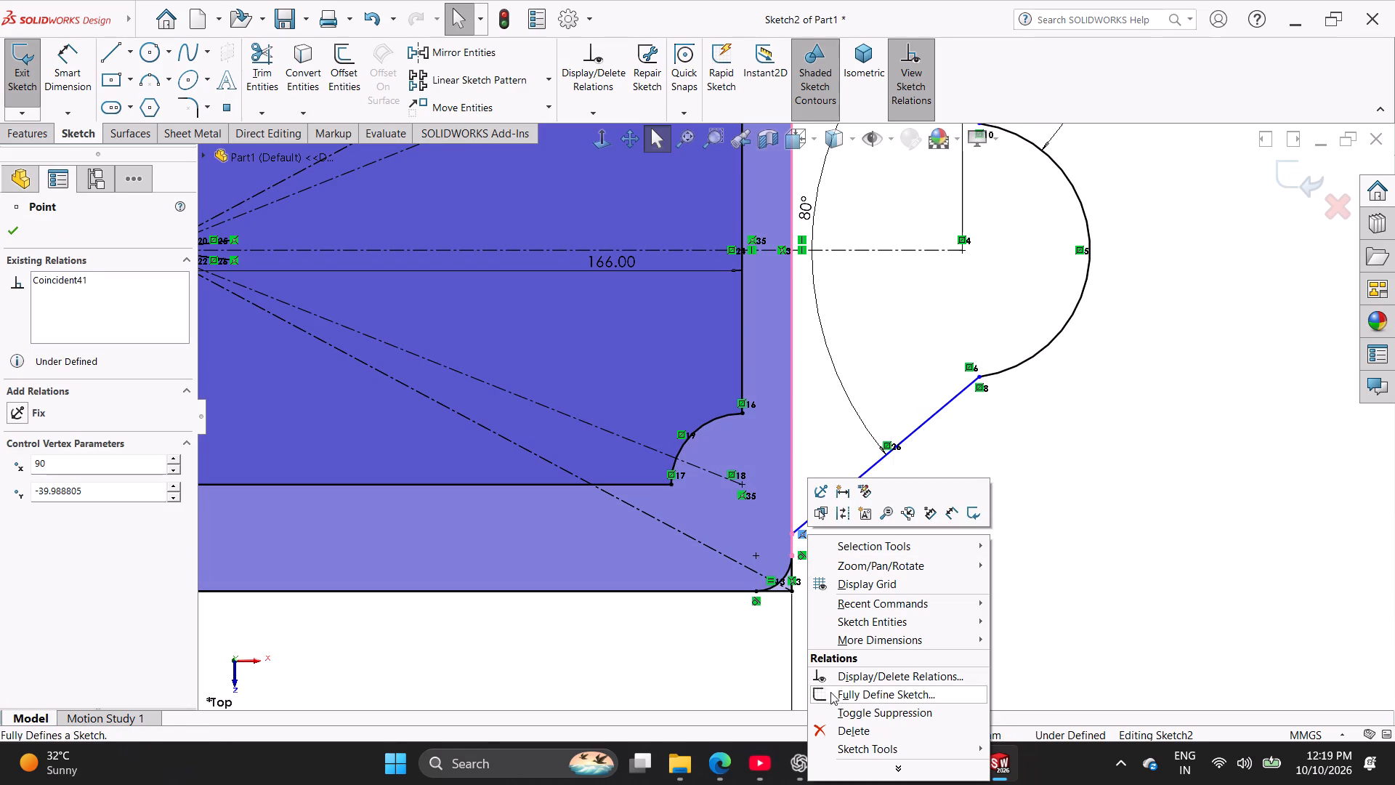
click(836, 724)
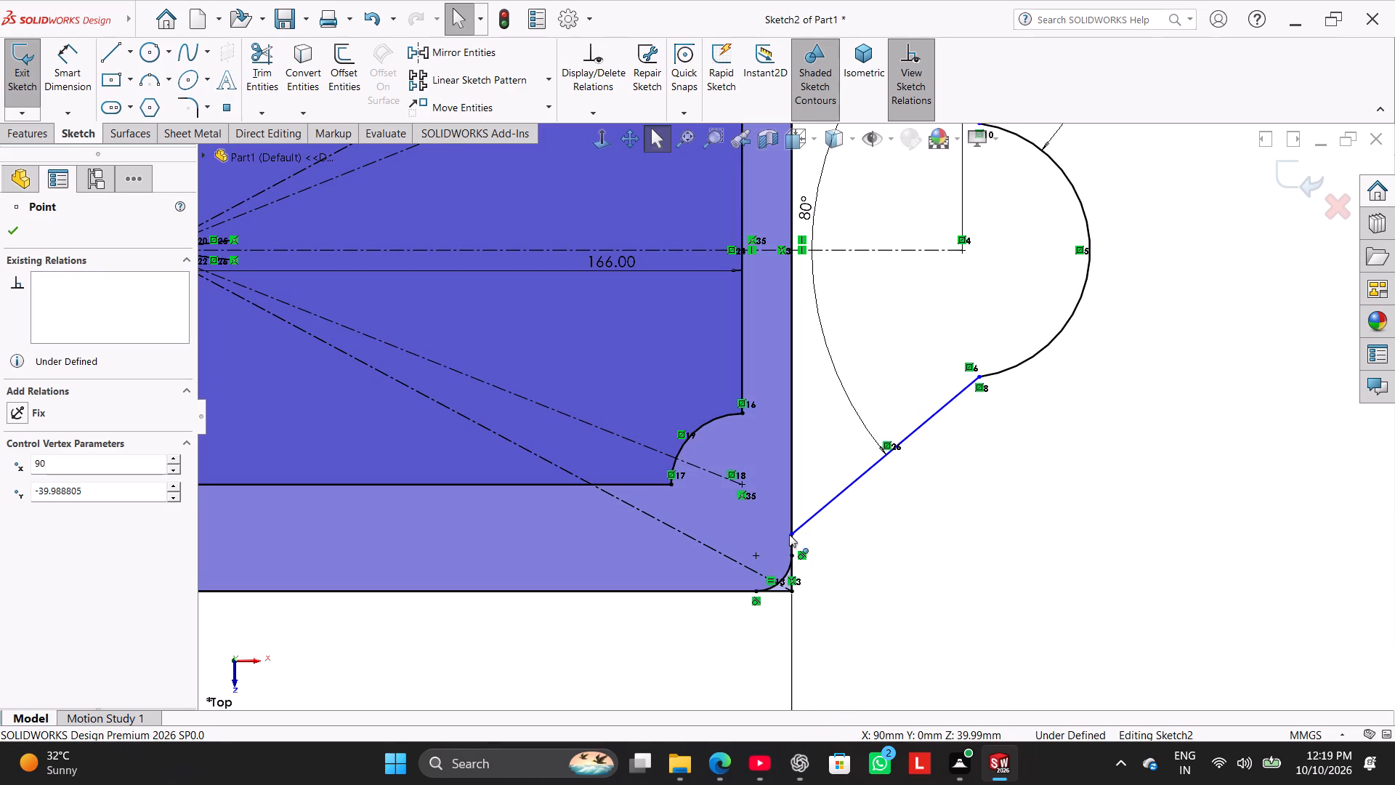
Pull the lower slanted line's freed inner endpoint outward, clear of the rectangle's right edge.
drag(792, 533, 852, 620)
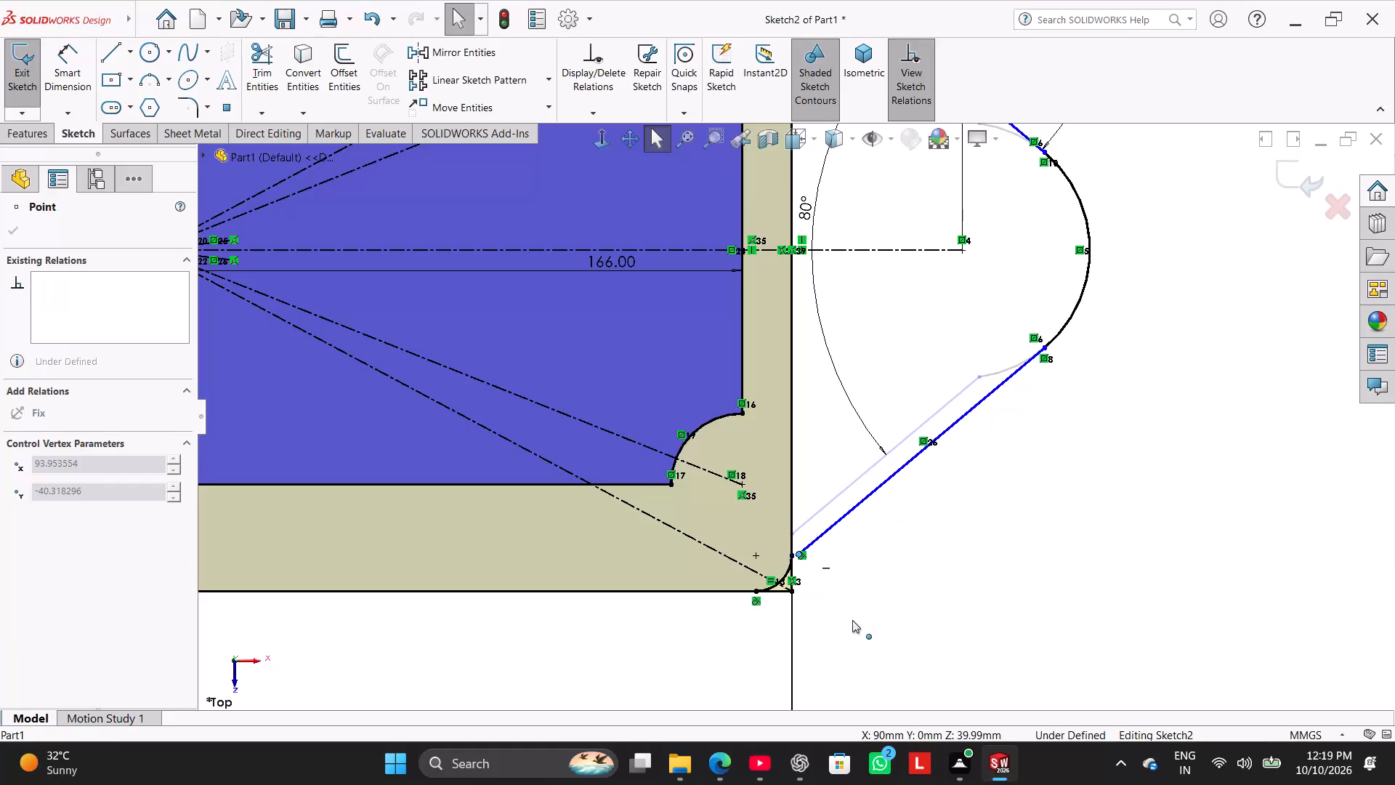
drag(852, 620, 907, 600)
click(844, 597)
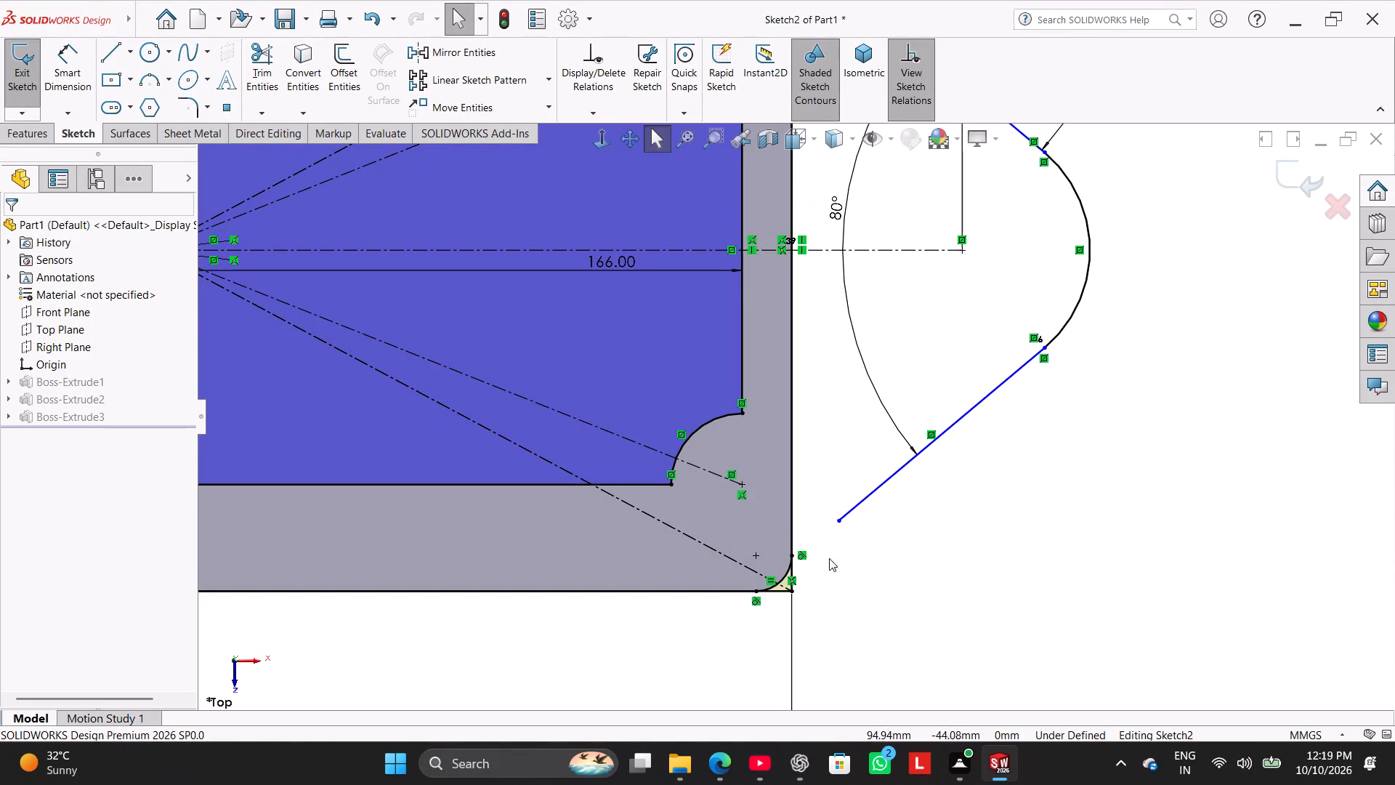
scroll(802, 446, up, 6)
scroll(782, 308, down, 7)
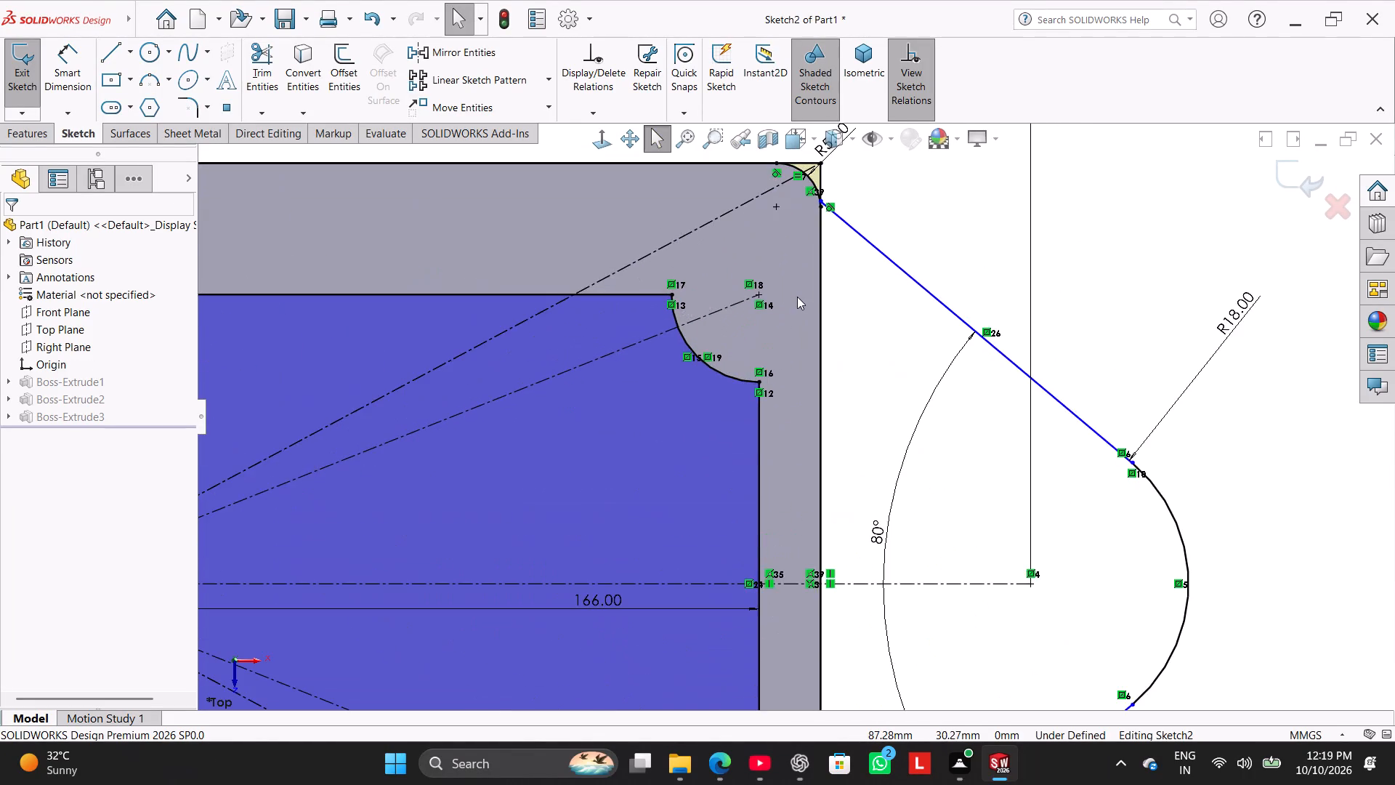
Delete the coincident relation tying the upper slanted line's inner endpoint to the rectangle's right edge, and pull it outward to about X 90.14, Y 43.52 mm.
scroll(801, 268, down, 7)
scroll(805, 268, up, 3)
scroll(816, 250, down, 7)
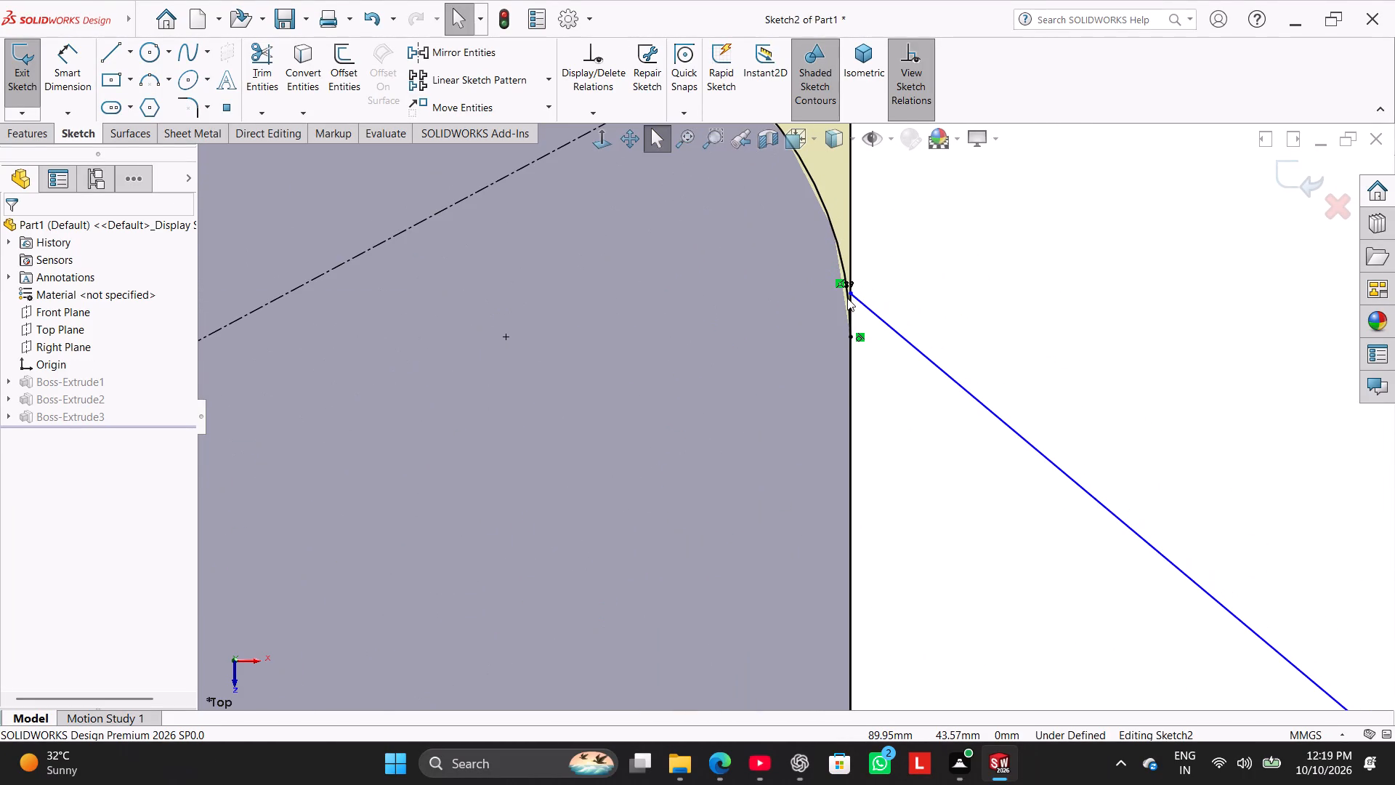
drag(852, 297, 899, 280)
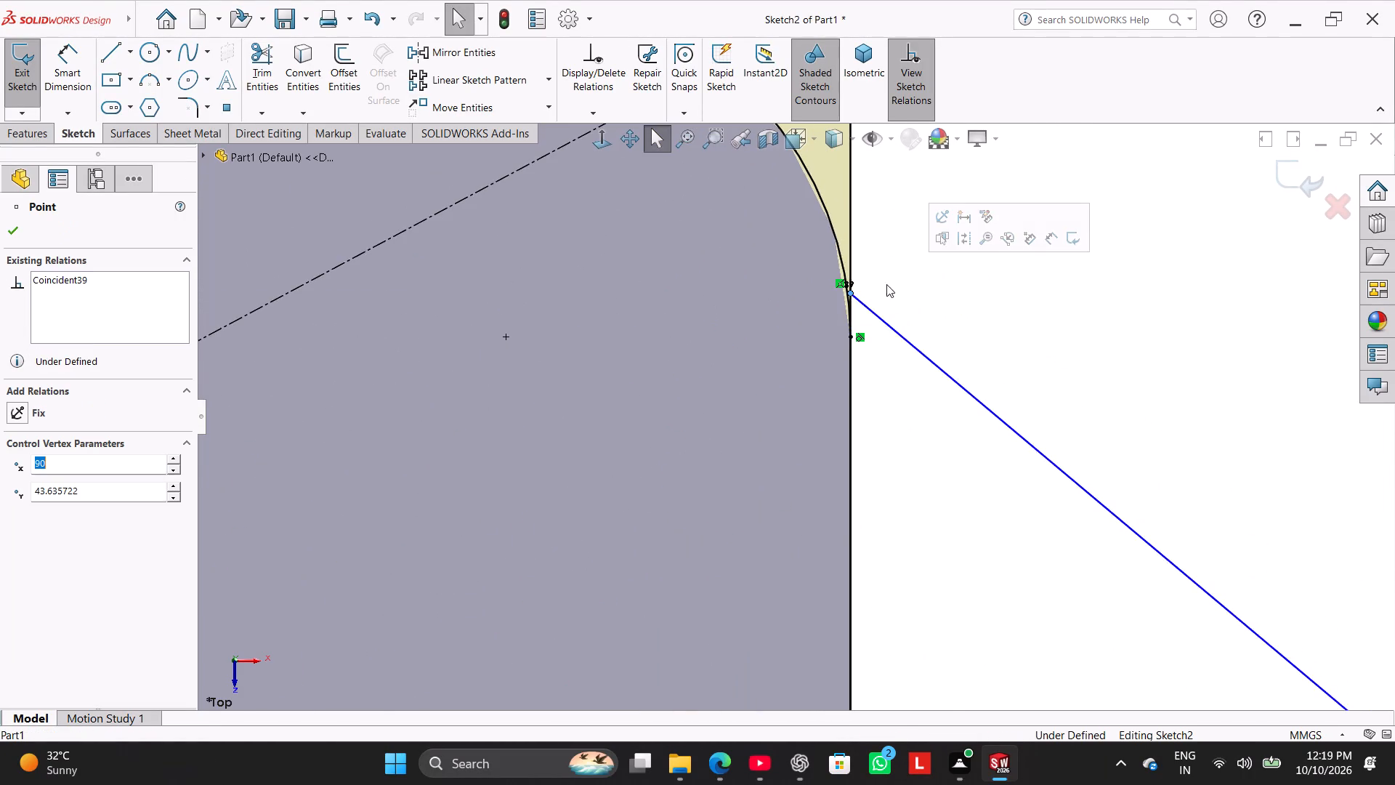
scroll(886, 284, down, 8)
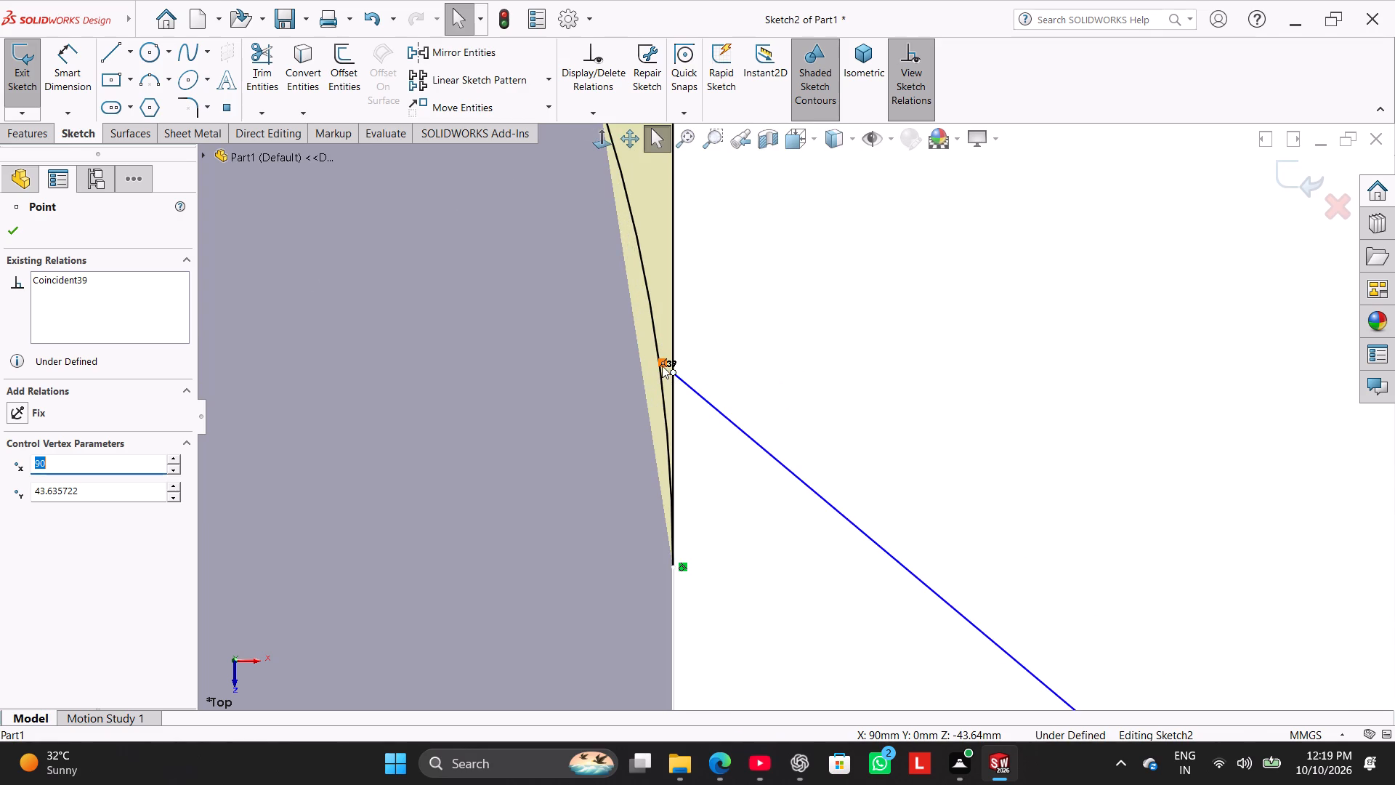
right_click(663, 361)
click(714, 556)
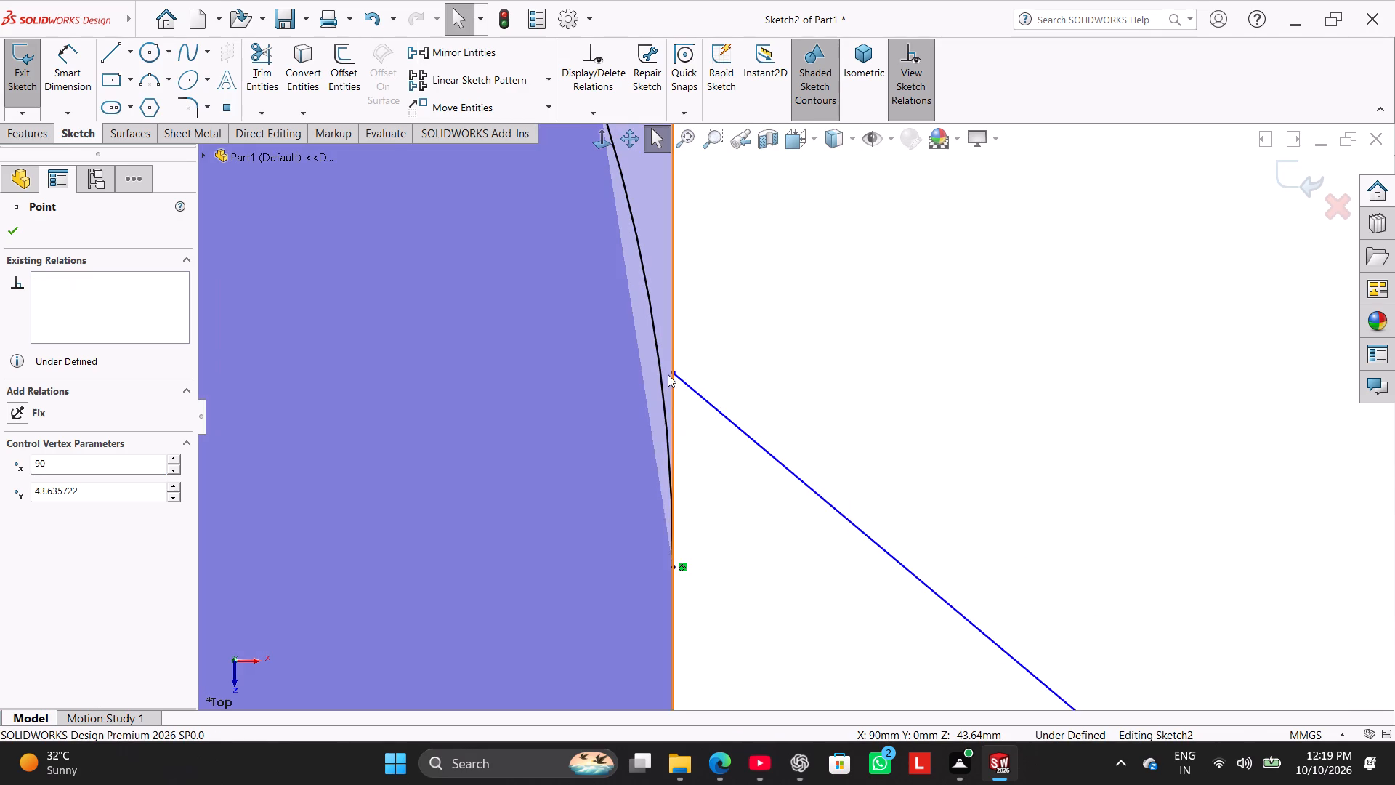
drag(672, 372, 802, 307)
scroll(773, 329, up, 6)
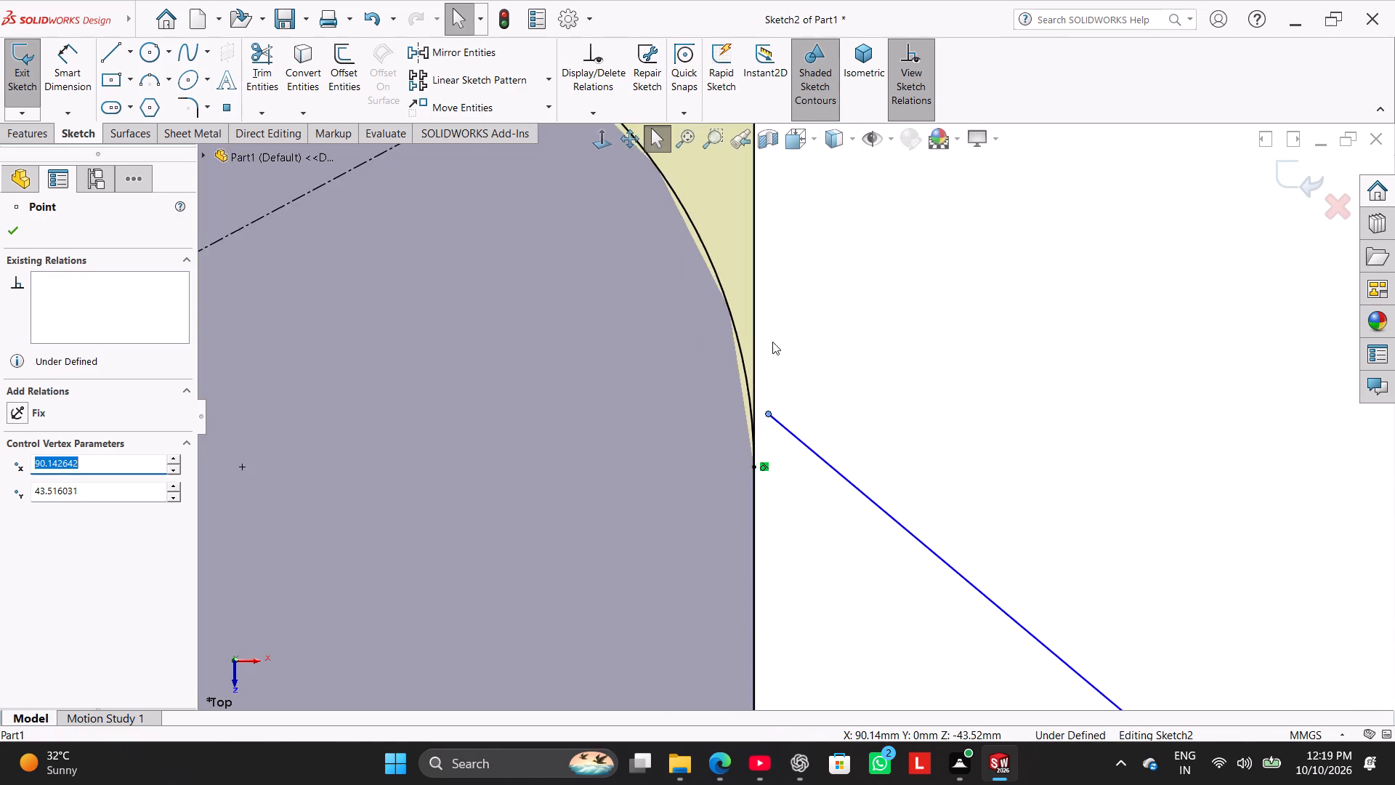
scroll(772, 342, up, 14)
scroll(904, 493, up, 3)
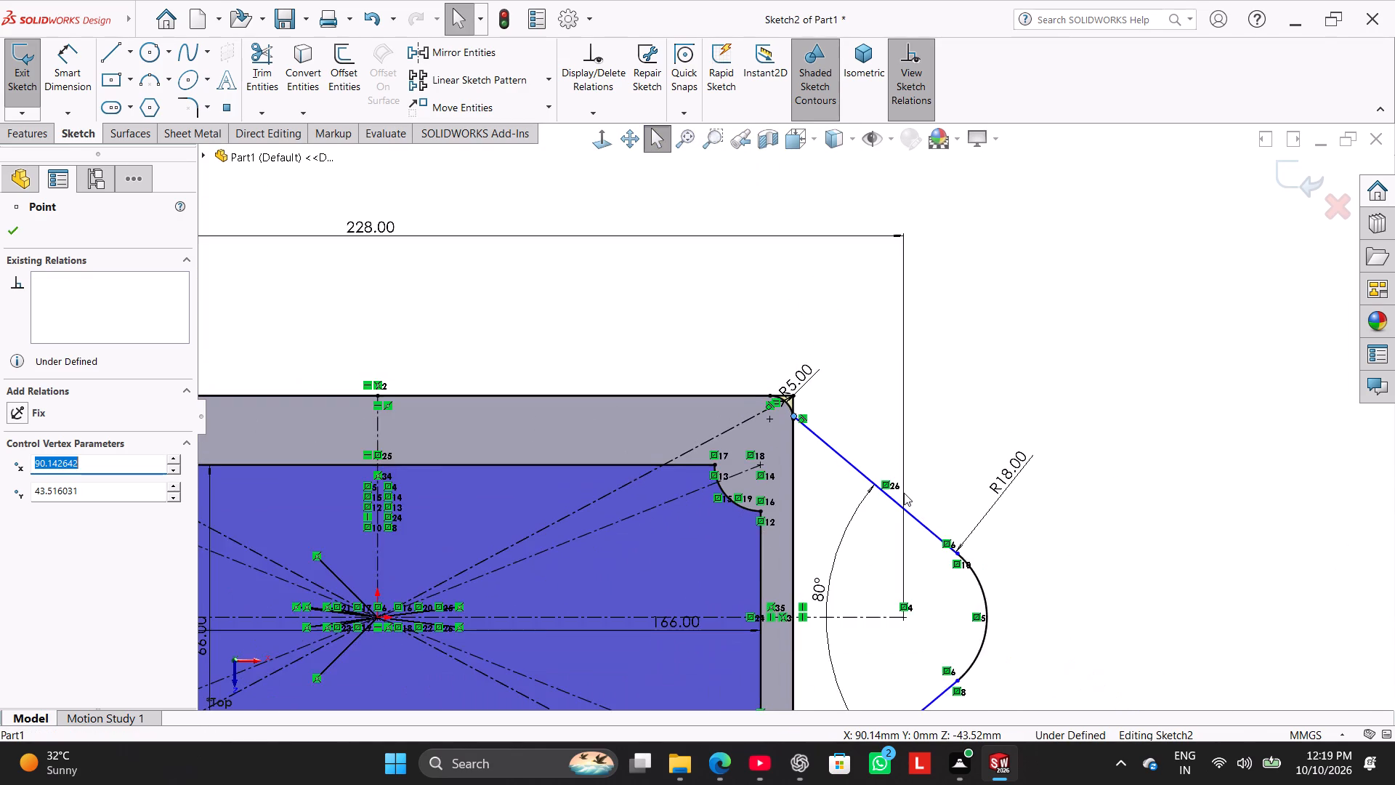
scroll(904, 493, up, 1)
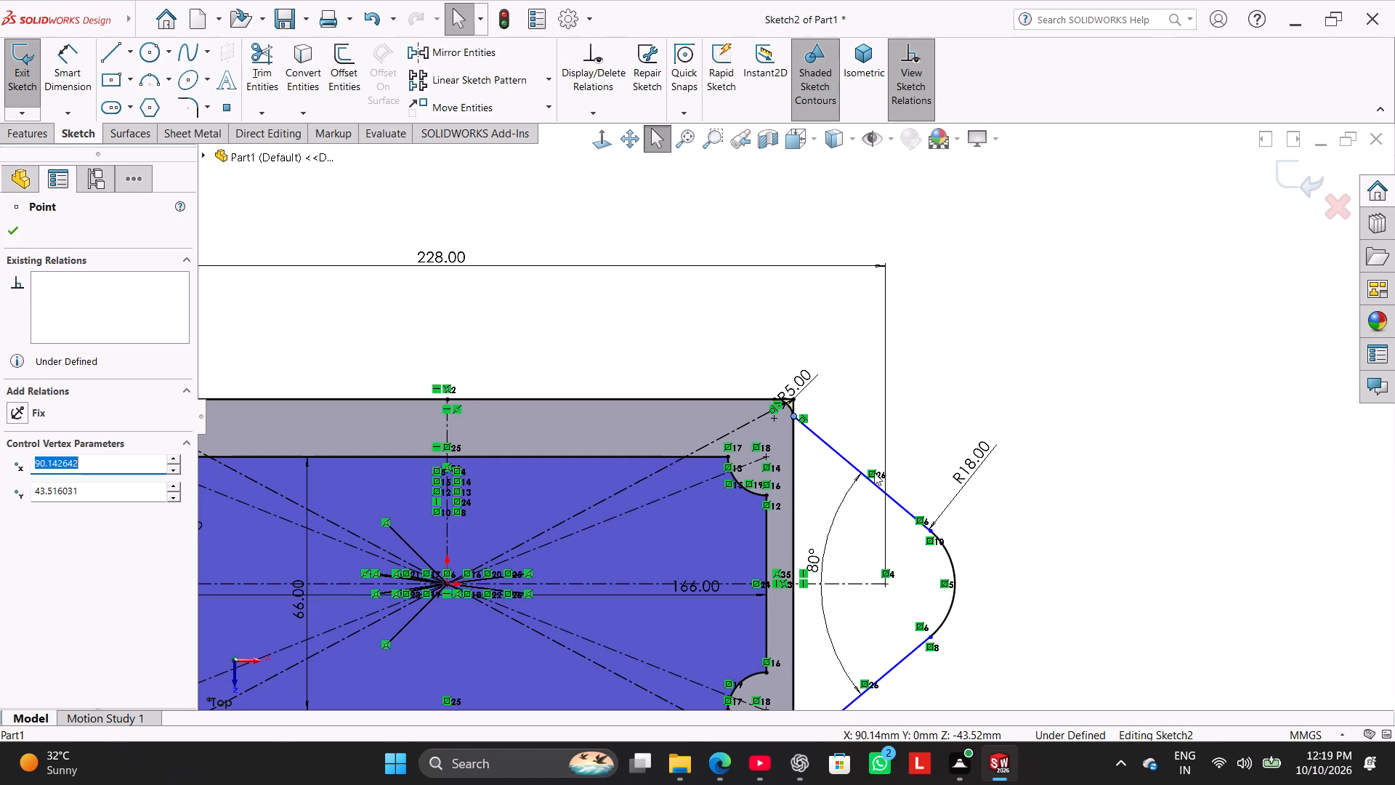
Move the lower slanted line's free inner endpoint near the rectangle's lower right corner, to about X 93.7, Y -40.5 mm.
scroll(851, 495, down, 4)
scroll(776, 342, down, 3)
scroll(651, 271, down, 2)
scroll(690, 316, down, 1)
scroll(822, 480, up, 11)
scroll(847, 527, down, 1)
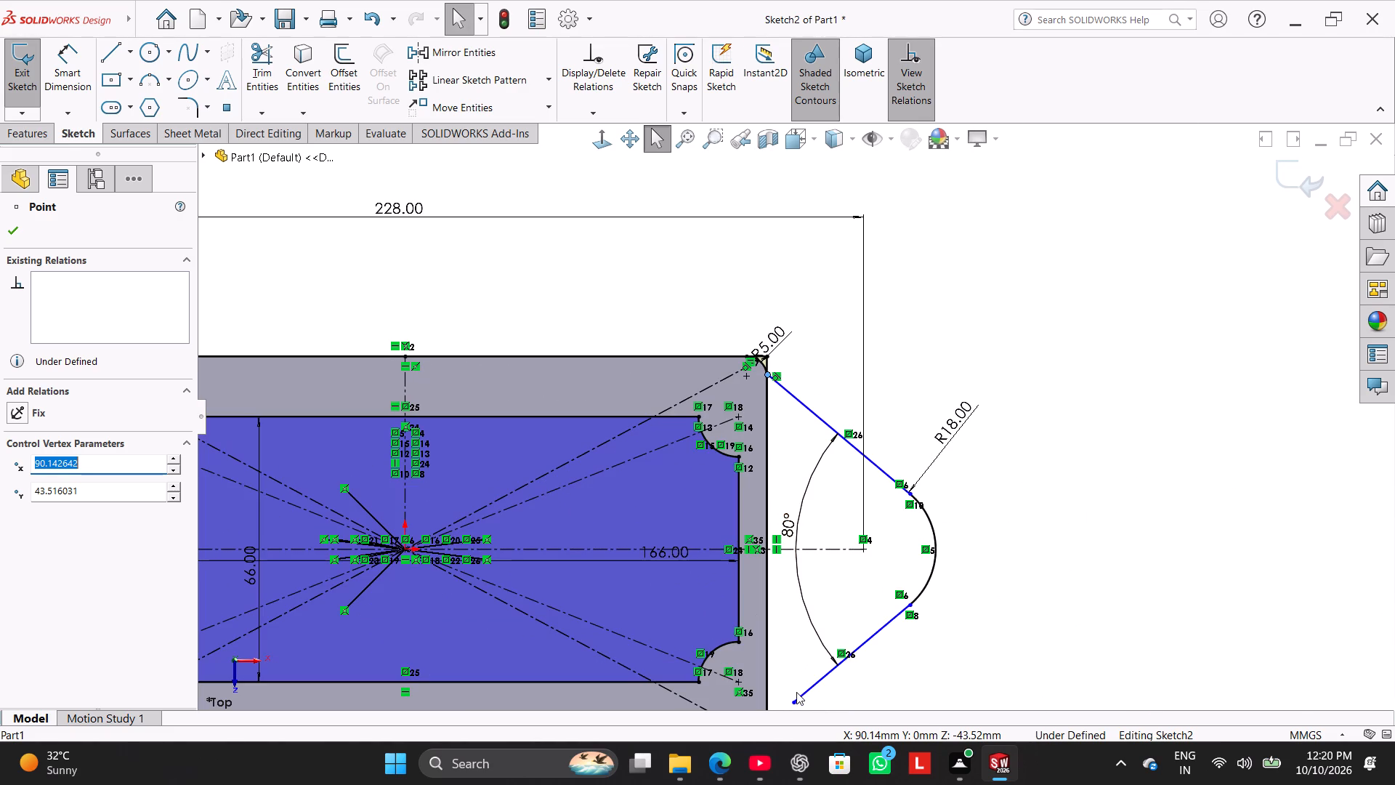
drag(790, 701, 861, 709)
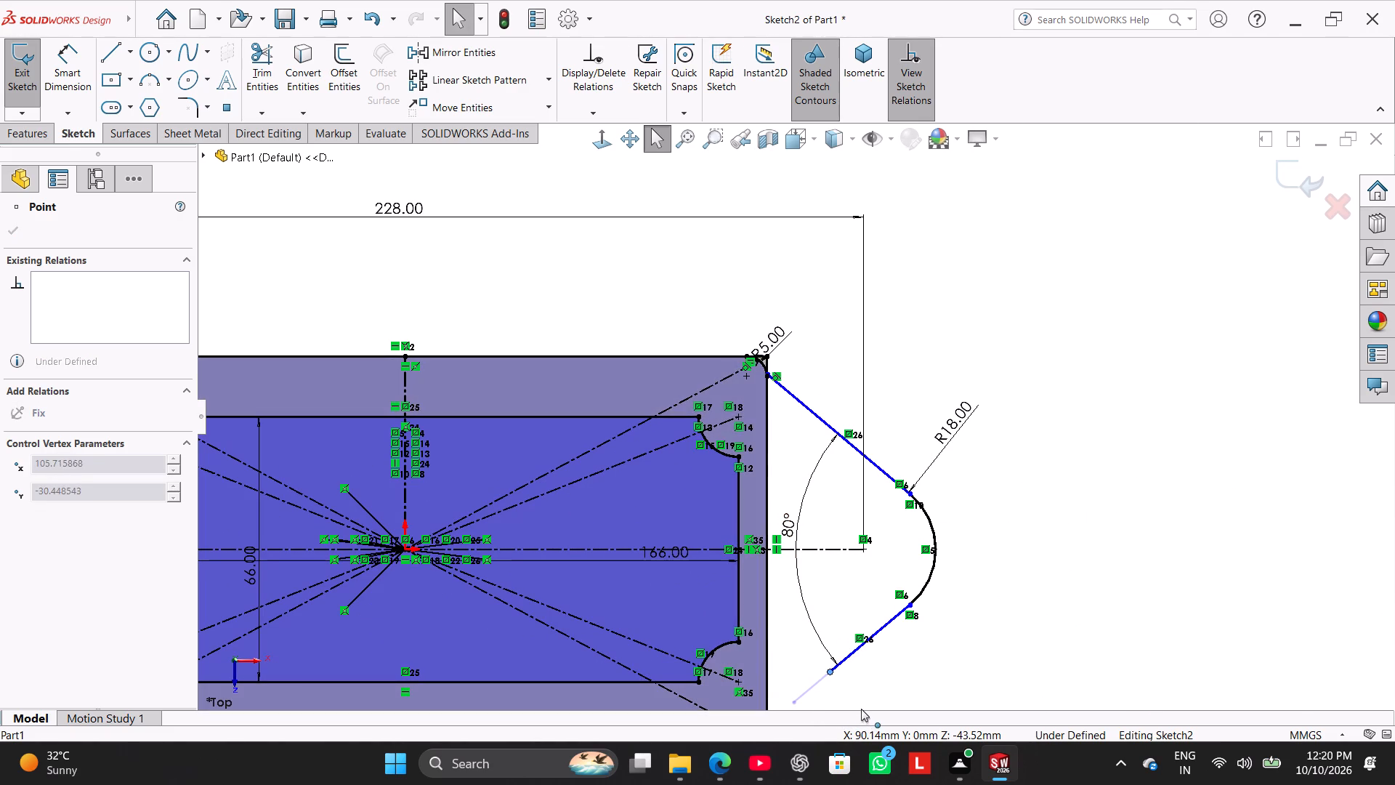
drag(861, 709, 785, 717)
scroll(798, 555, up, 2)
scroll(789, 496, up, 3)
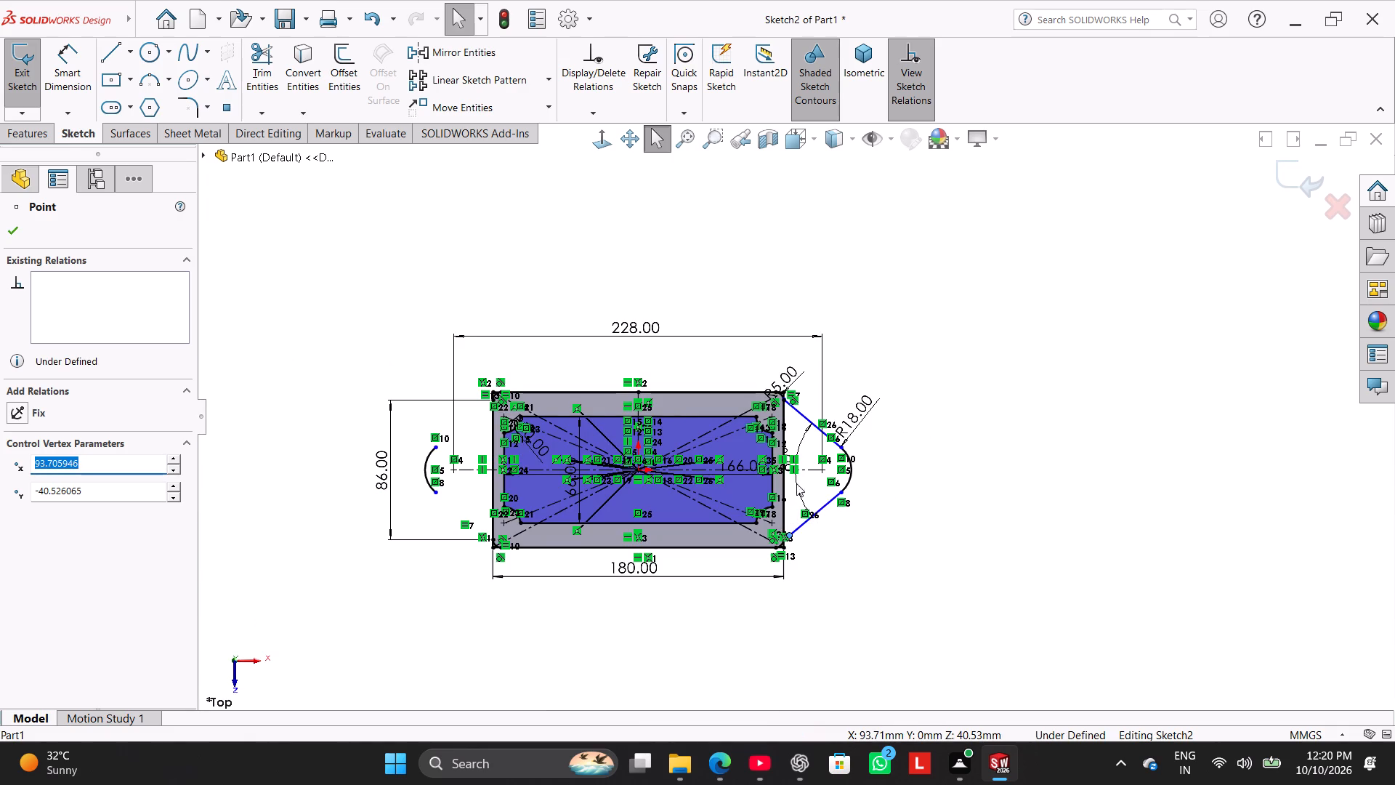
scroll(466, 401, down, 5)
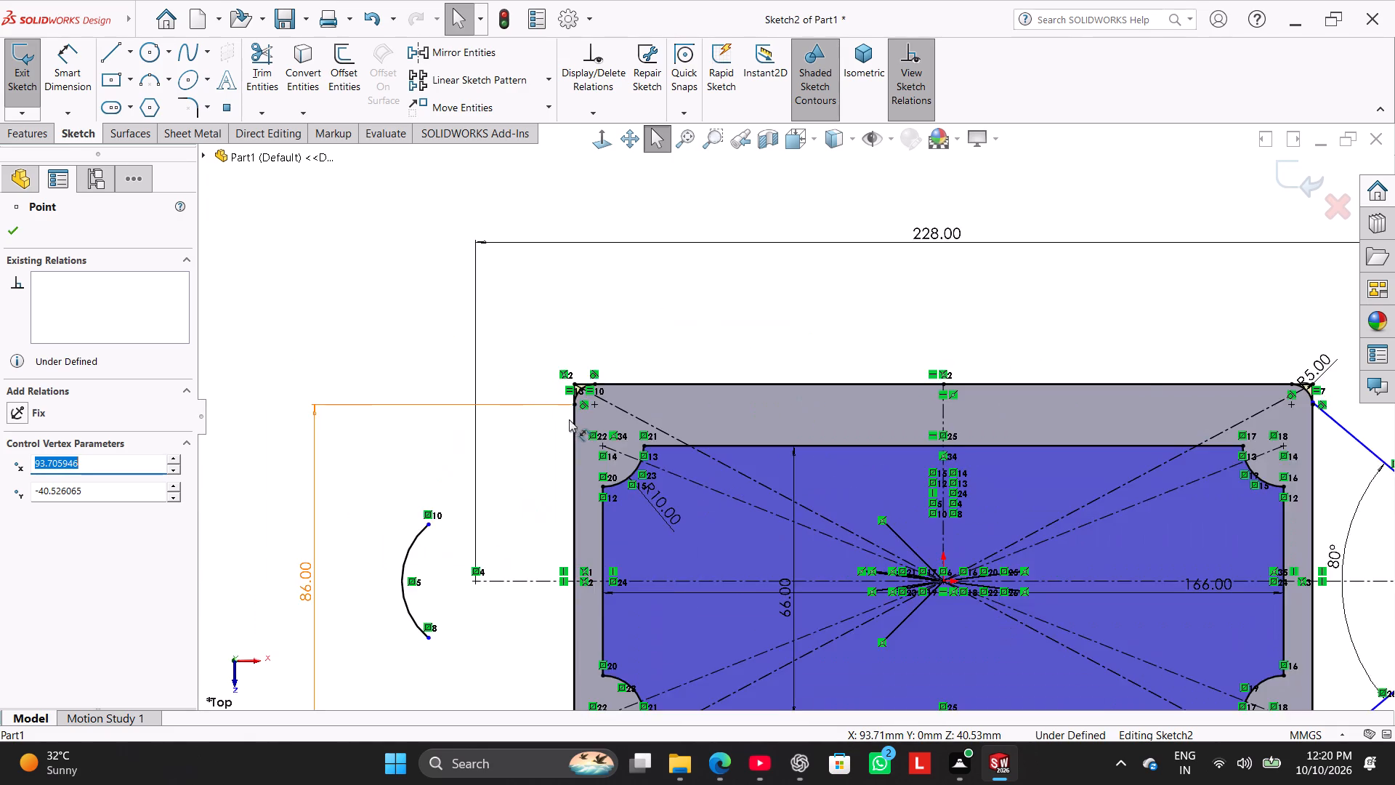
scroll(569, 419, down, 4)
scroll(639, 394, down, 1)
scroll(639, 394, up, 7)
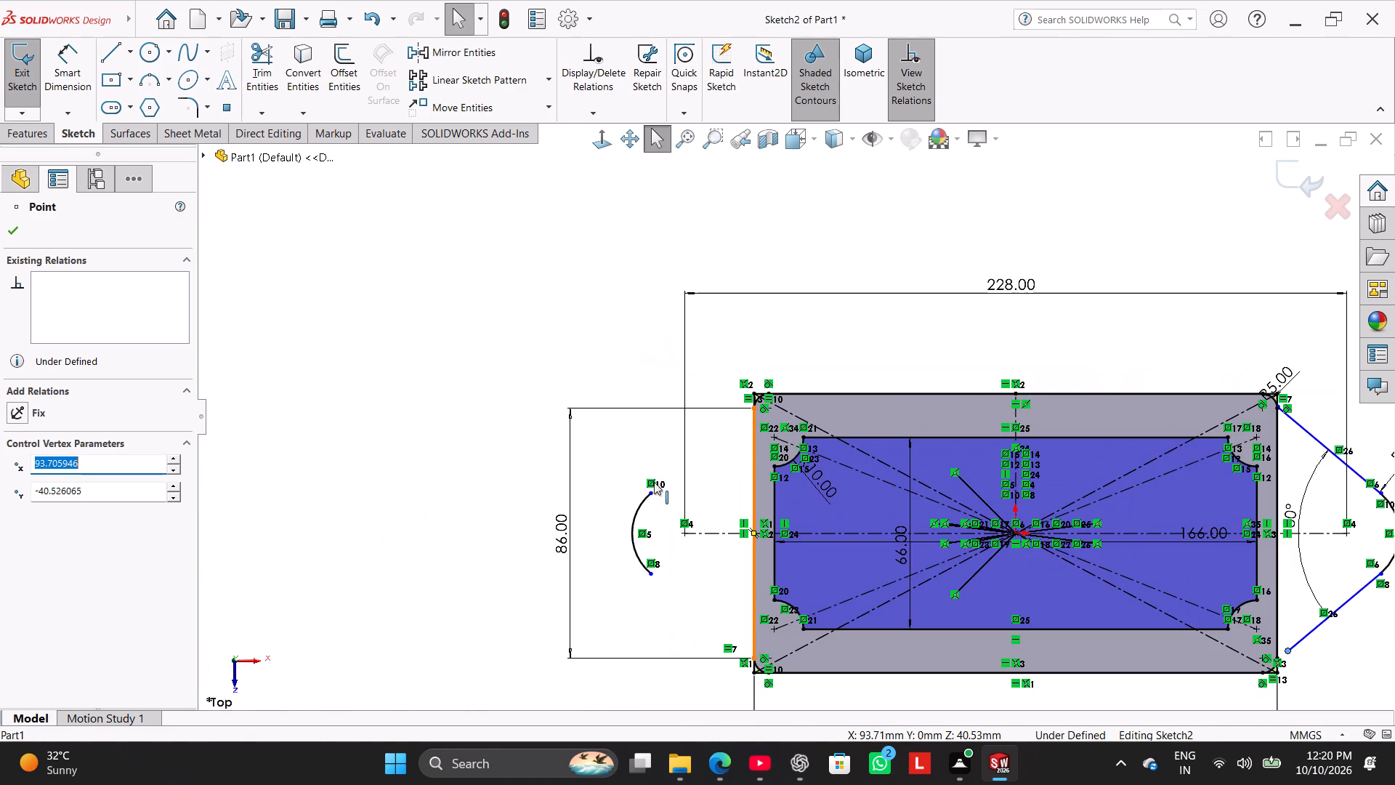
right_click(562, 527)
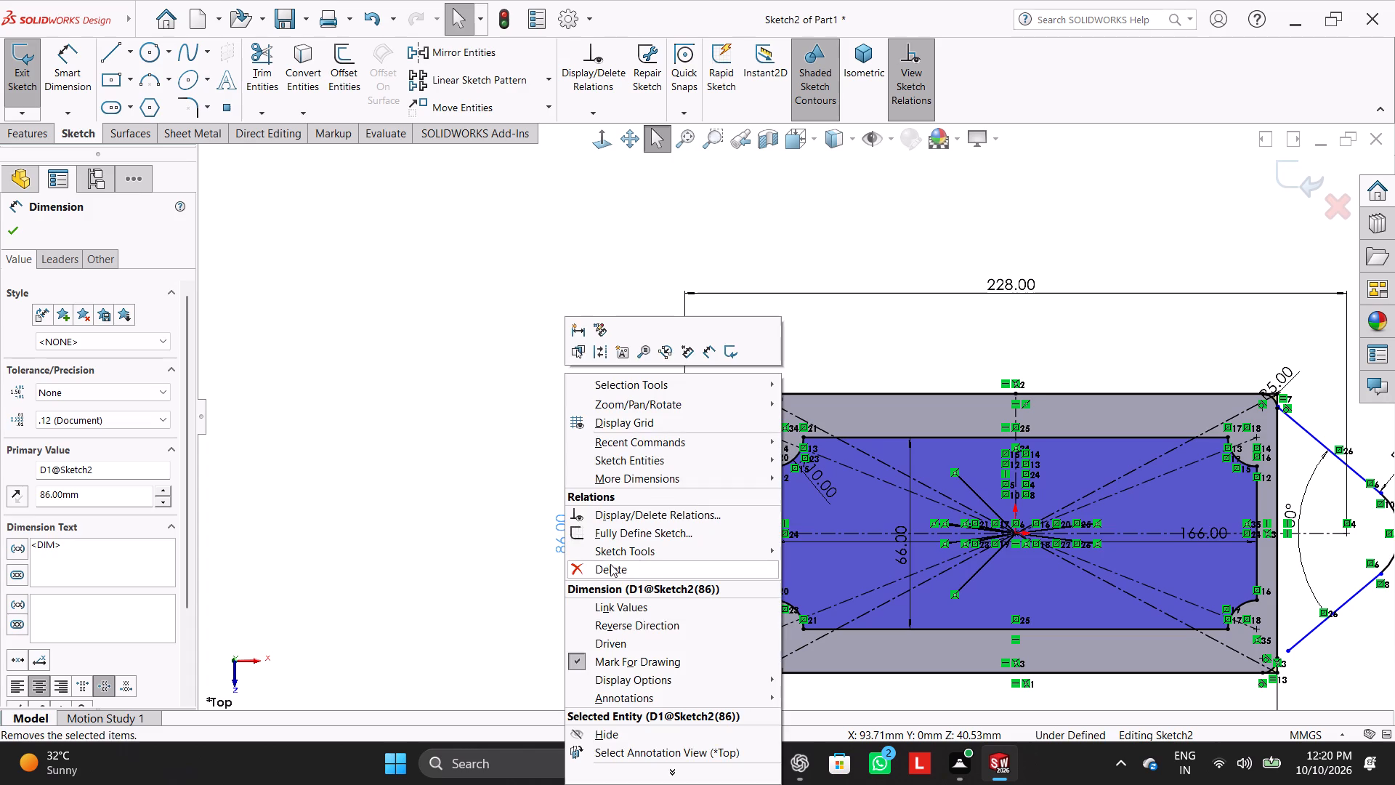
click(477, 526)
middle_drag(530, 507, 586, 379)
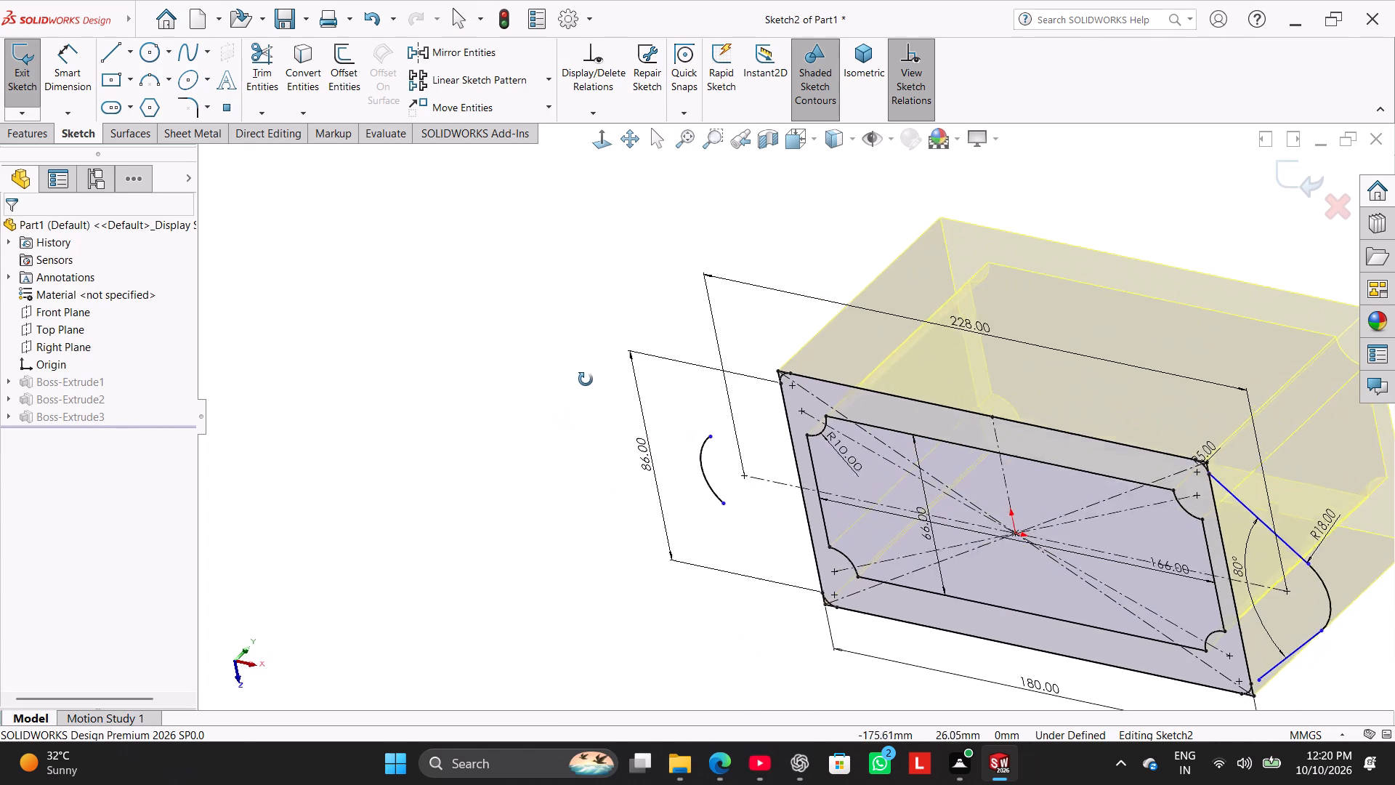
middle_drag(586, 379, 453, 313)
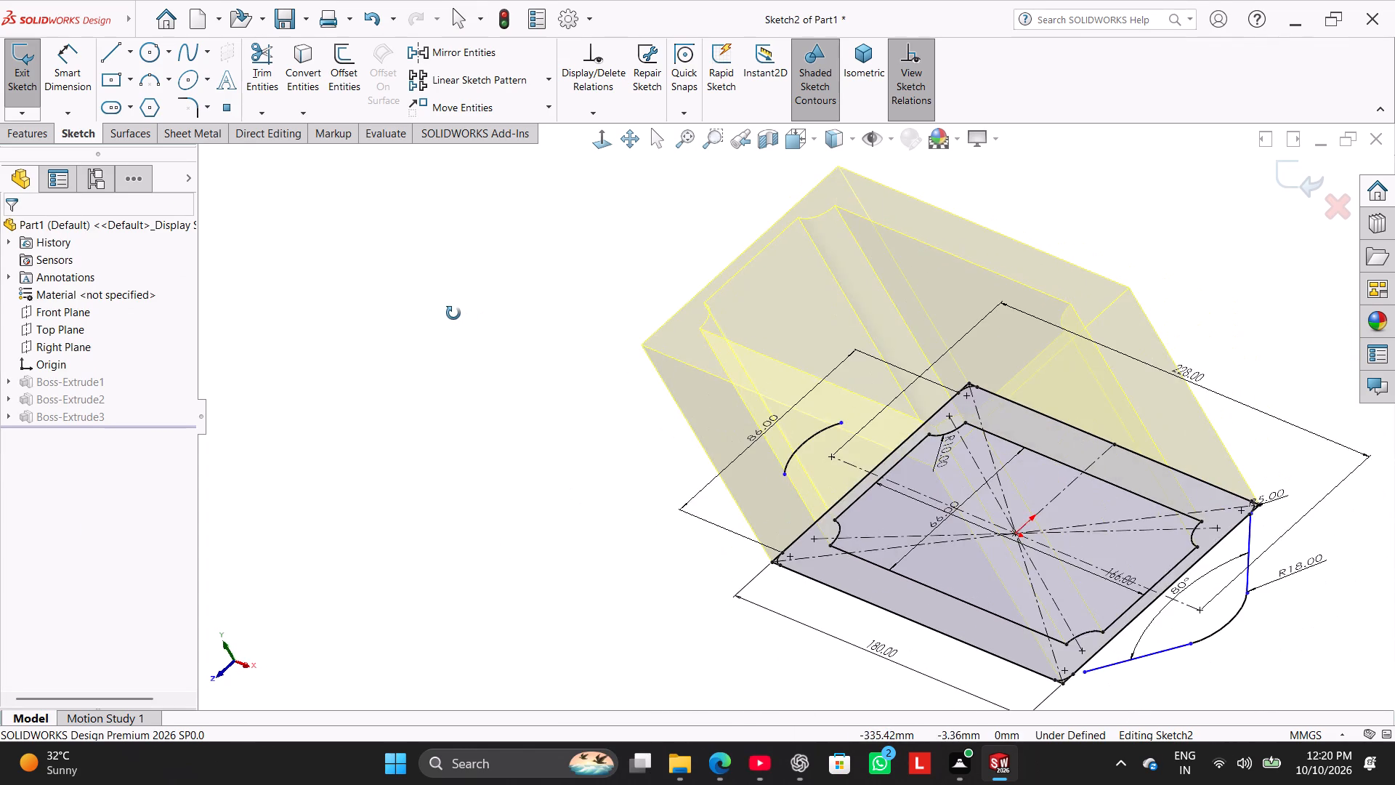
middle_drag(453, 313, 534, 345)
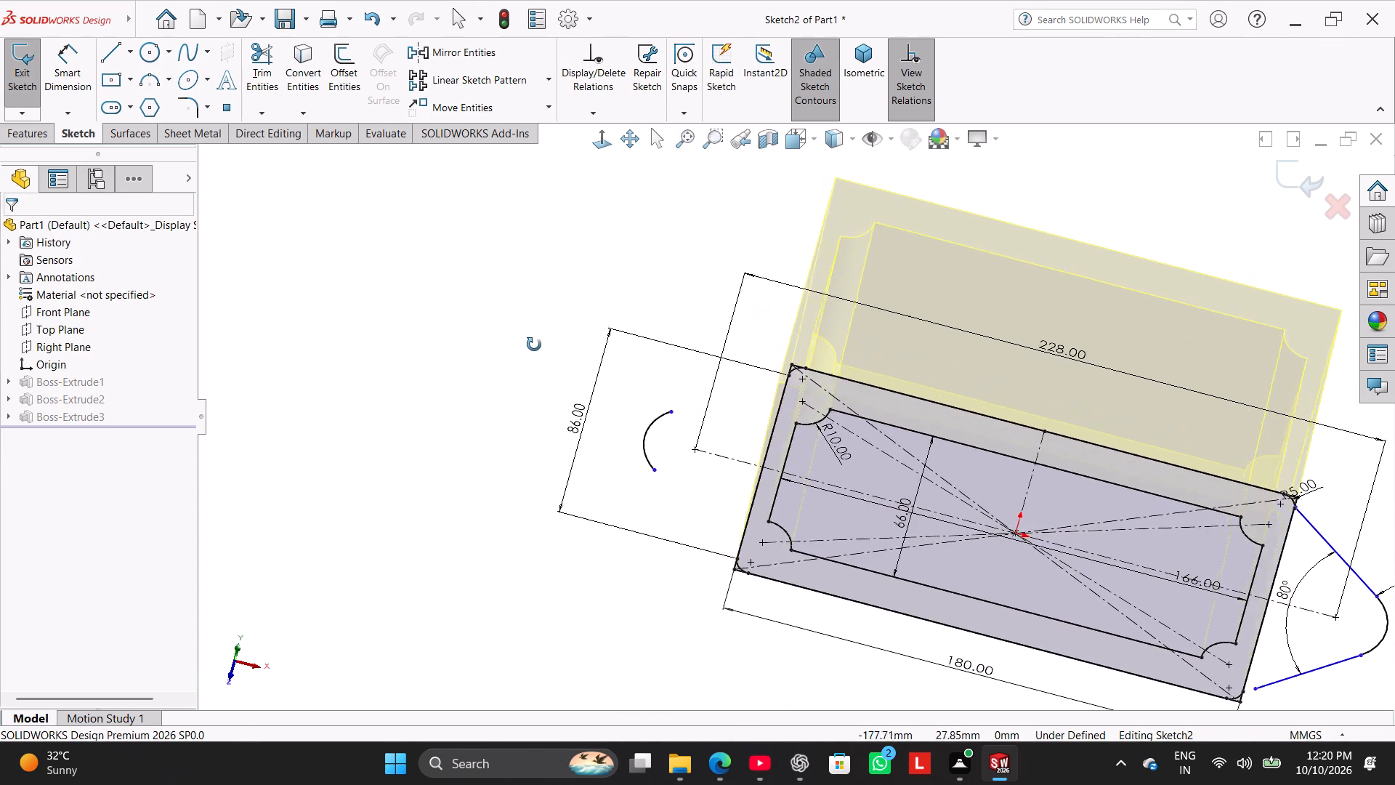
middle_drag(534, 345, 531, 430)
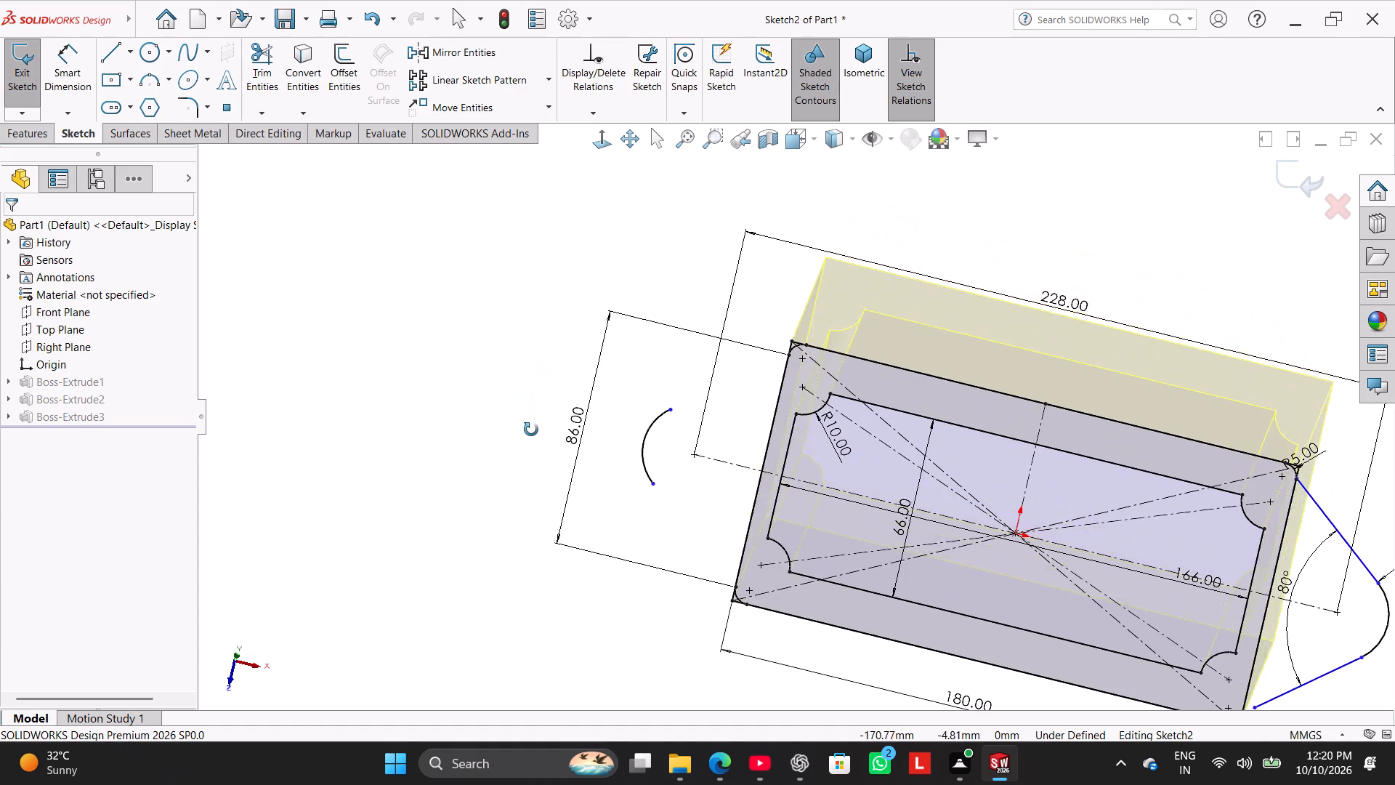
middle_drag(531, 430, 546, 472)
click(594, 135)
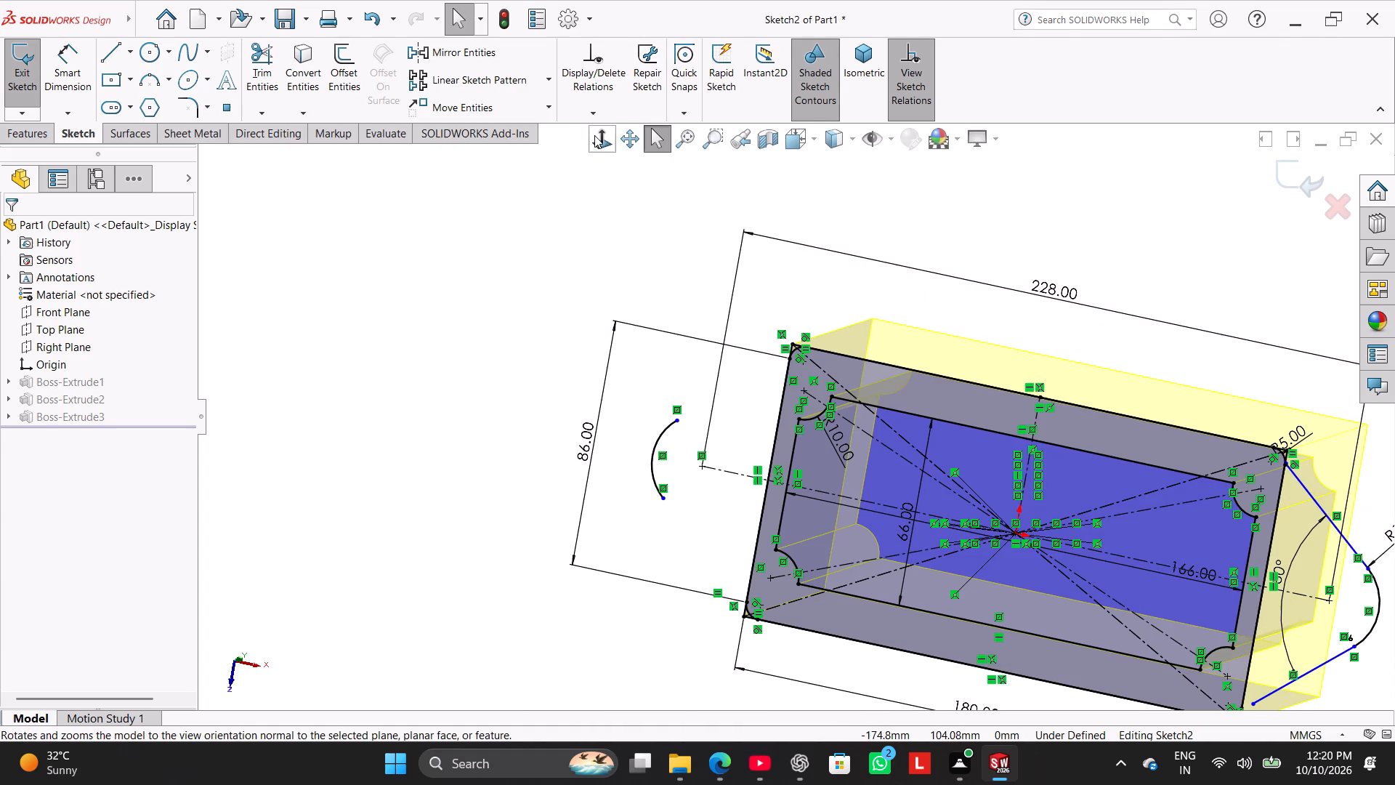
Delete the 86 mm vertical dimension beside the outer rectangle's left edge.
scroll(561, 351, down, 5)
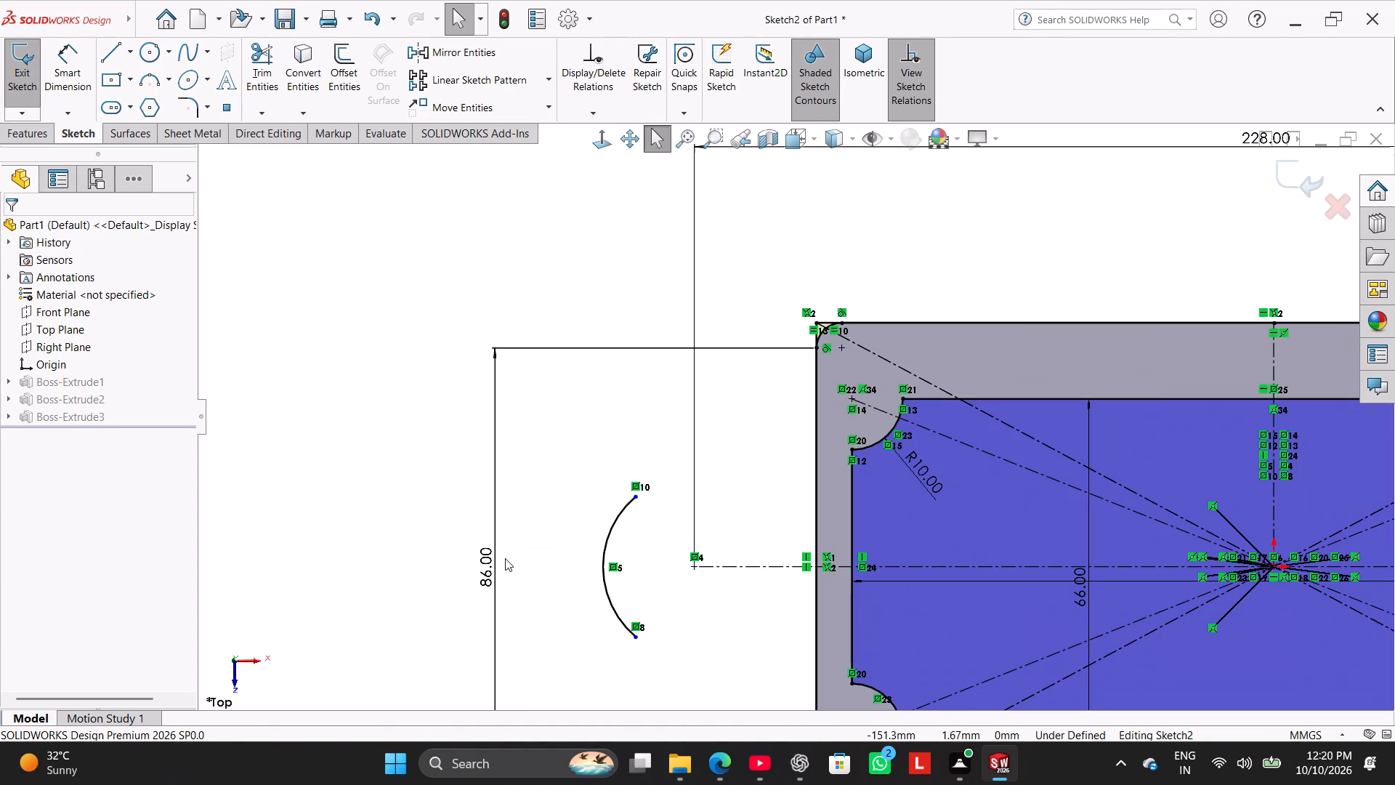
right_click(496, 558)
right_click(494, 558)
click(538, 563)
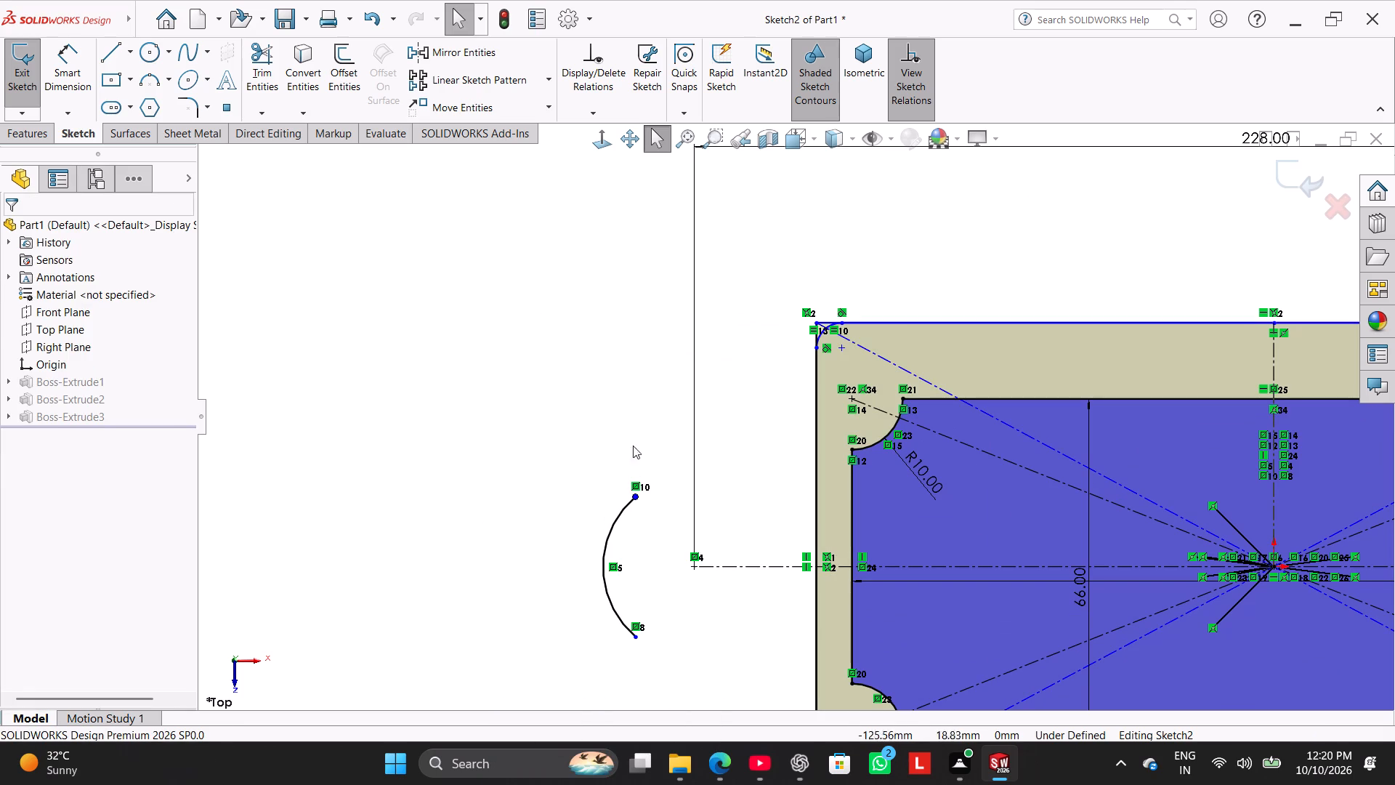
Dimension the distance between the outer rectangle's top and bottom edges as 86 mm, placing the dimension outside the left arc.
click(76, 75)
scroll(752, 312, down, 2)
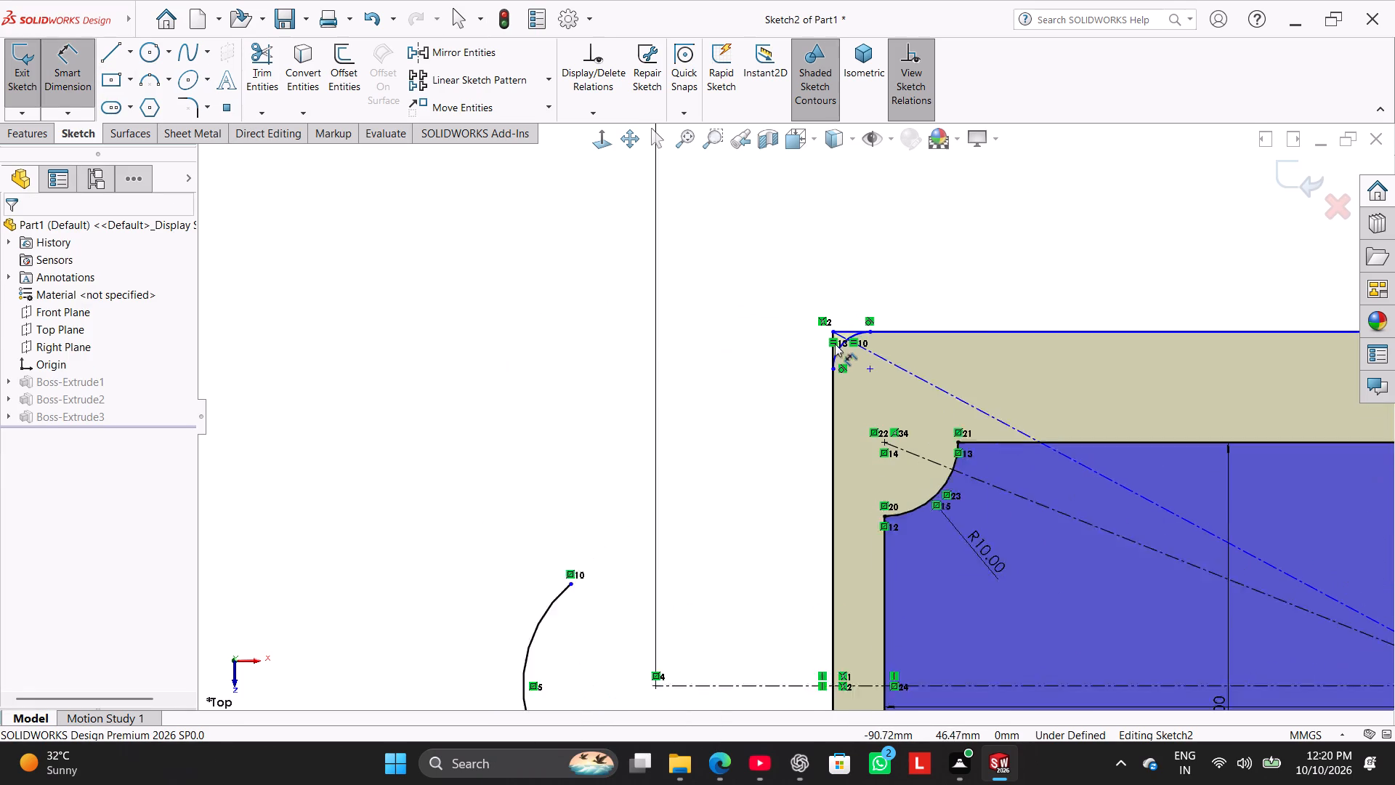
scroll(835, 344, down, 1)
click(904, 334)
scroll(905, 448, up, 7)
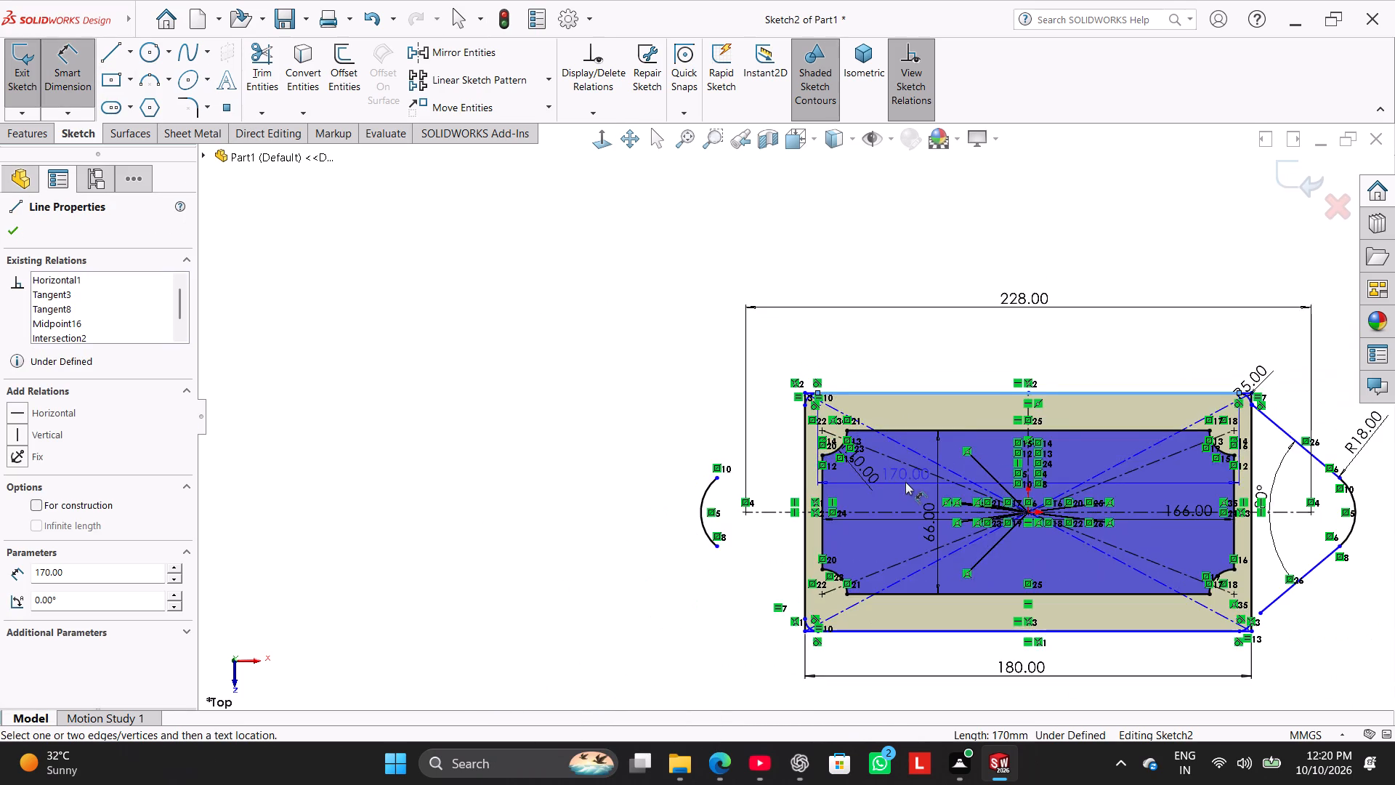
scroll(905, 483, down, 3)
scroll(905, 484, up, 5)
click(848, 543)
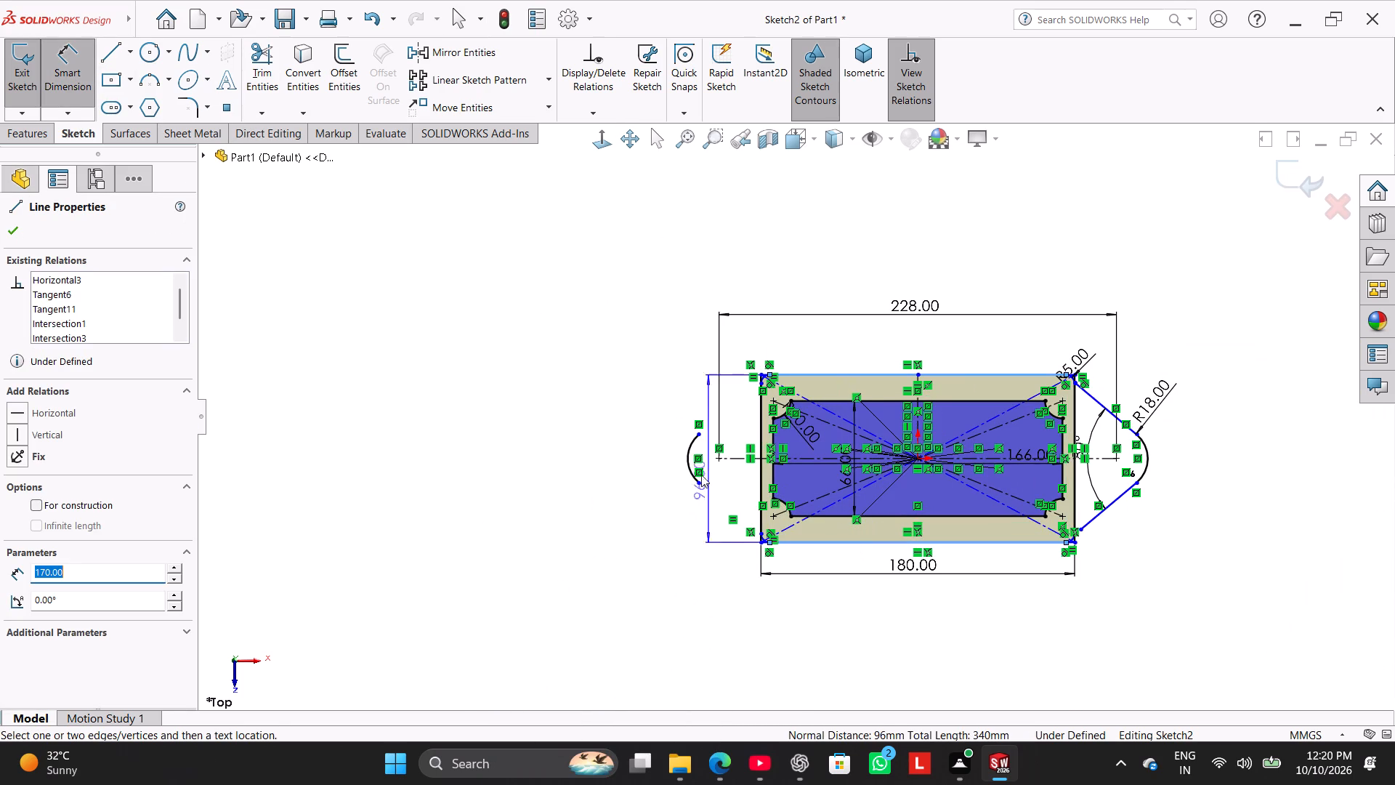
click(648, 456)
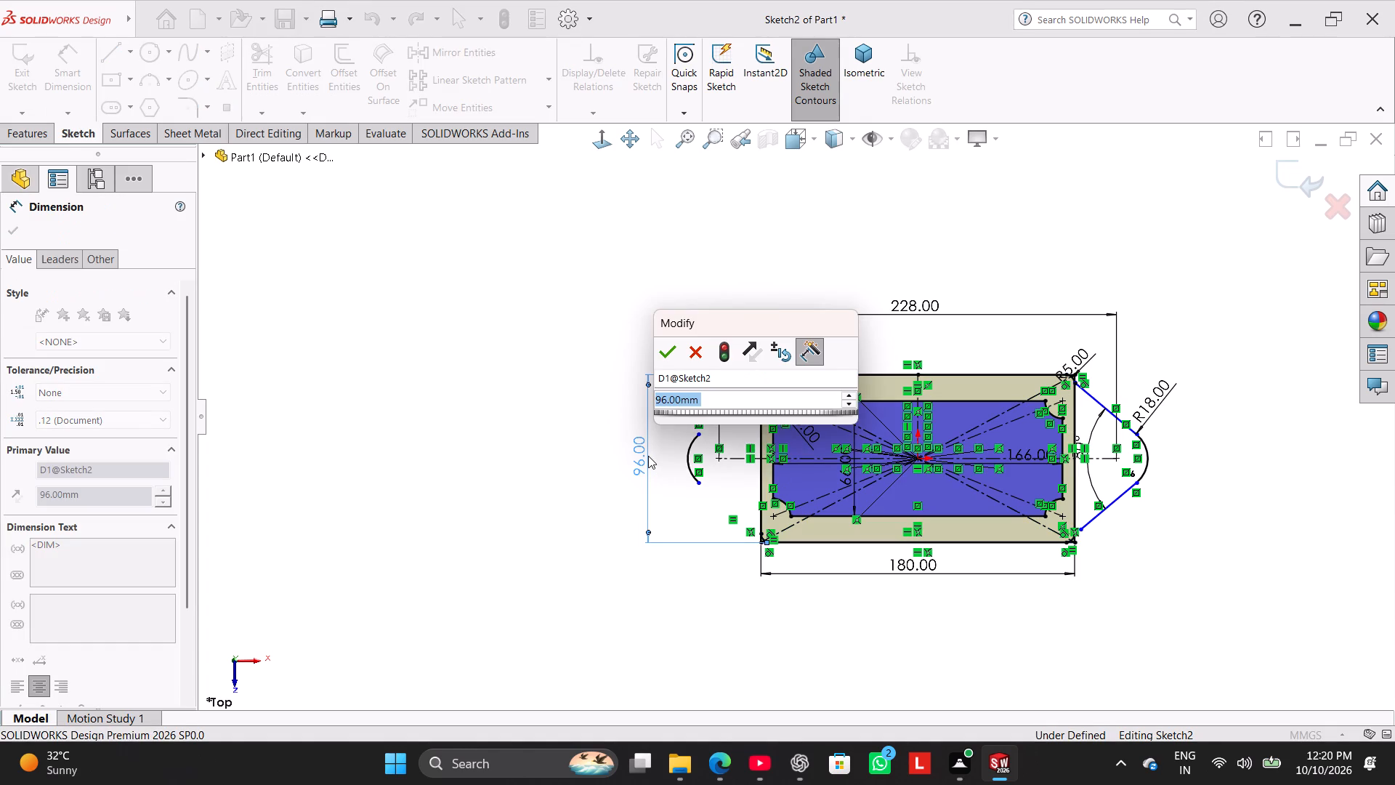
key(8)
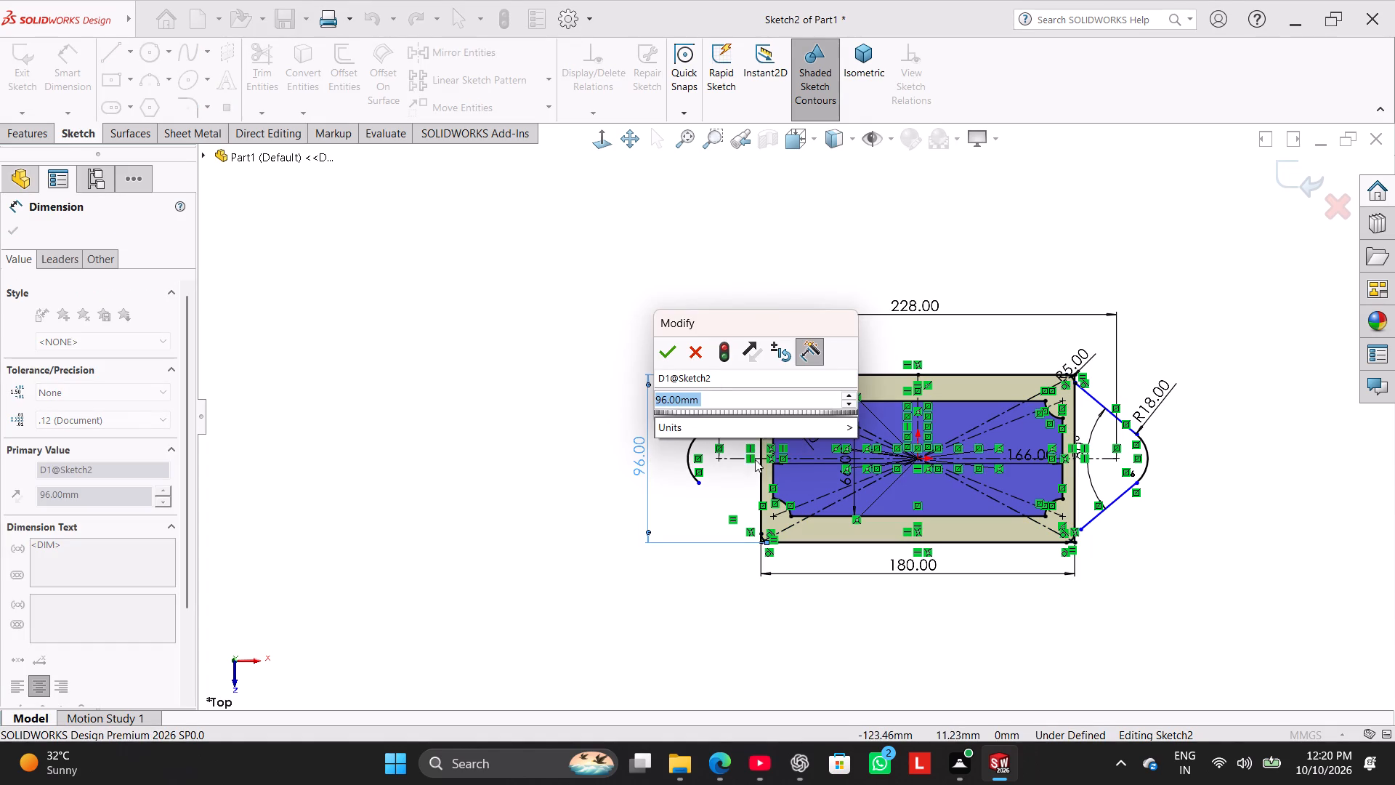
key(6)
key(Return)
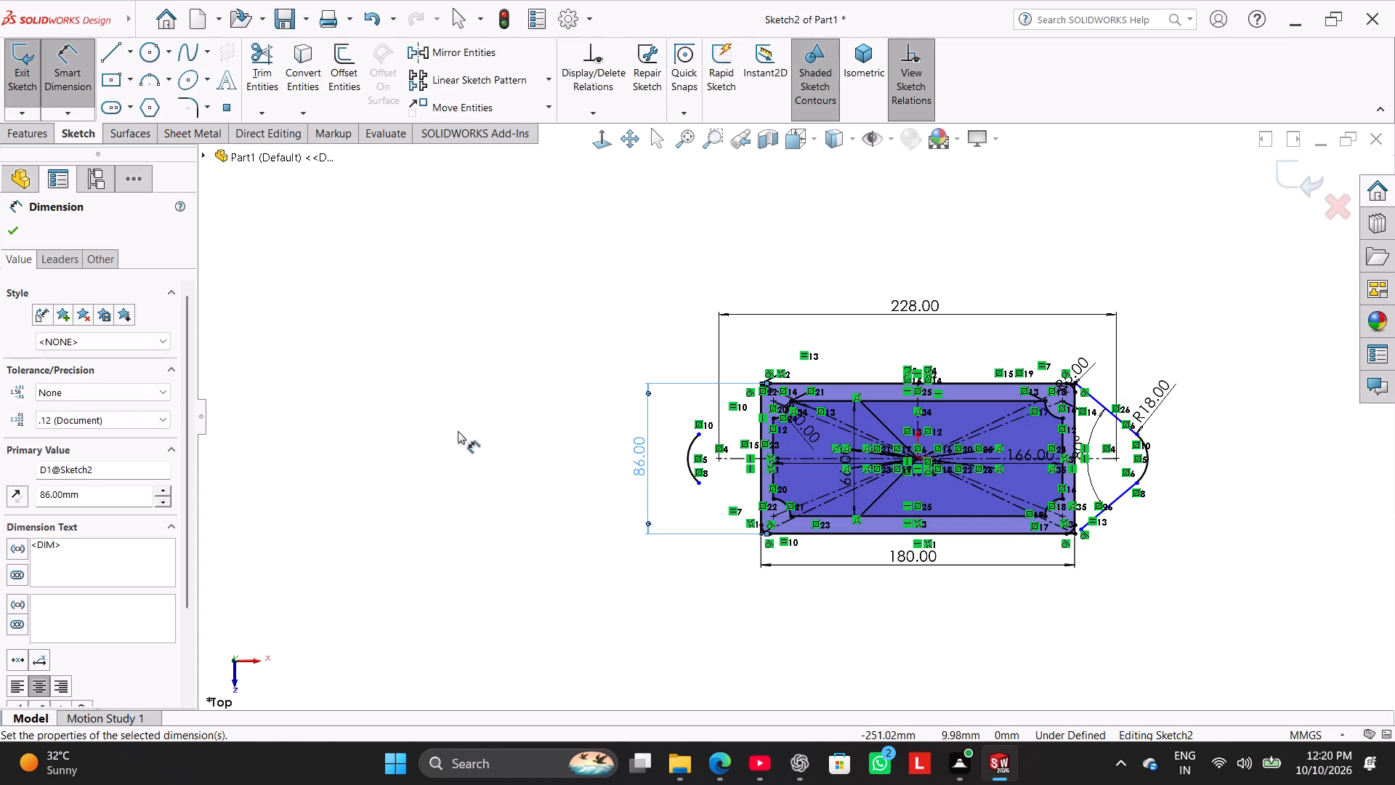
right_click(416, 395)
click(463, 443)
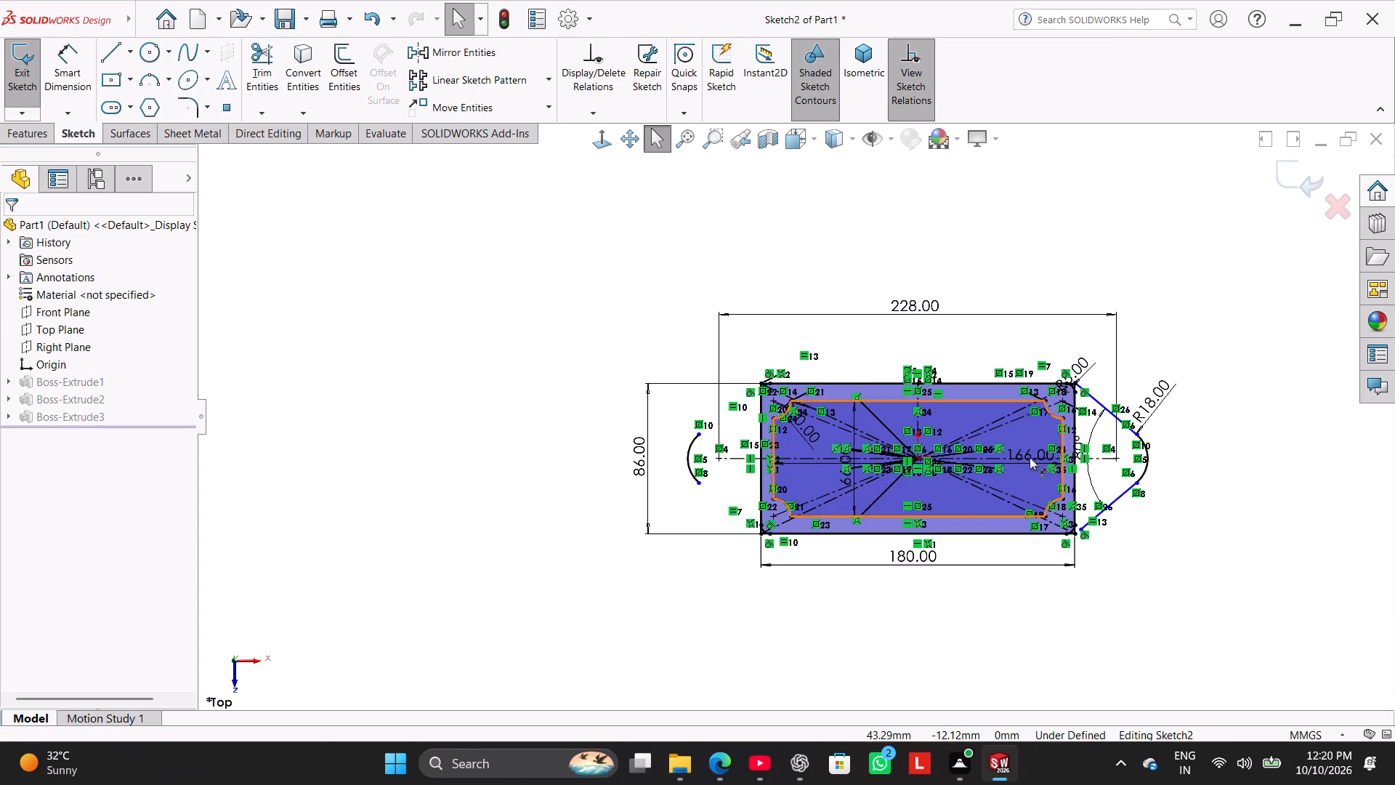
Make the upper slanted line's inner endpoint coincident with the outer rectangle's upper right corner point.
scroll(1070, 427, down, 7)
scroll(907, 282, down, 3)
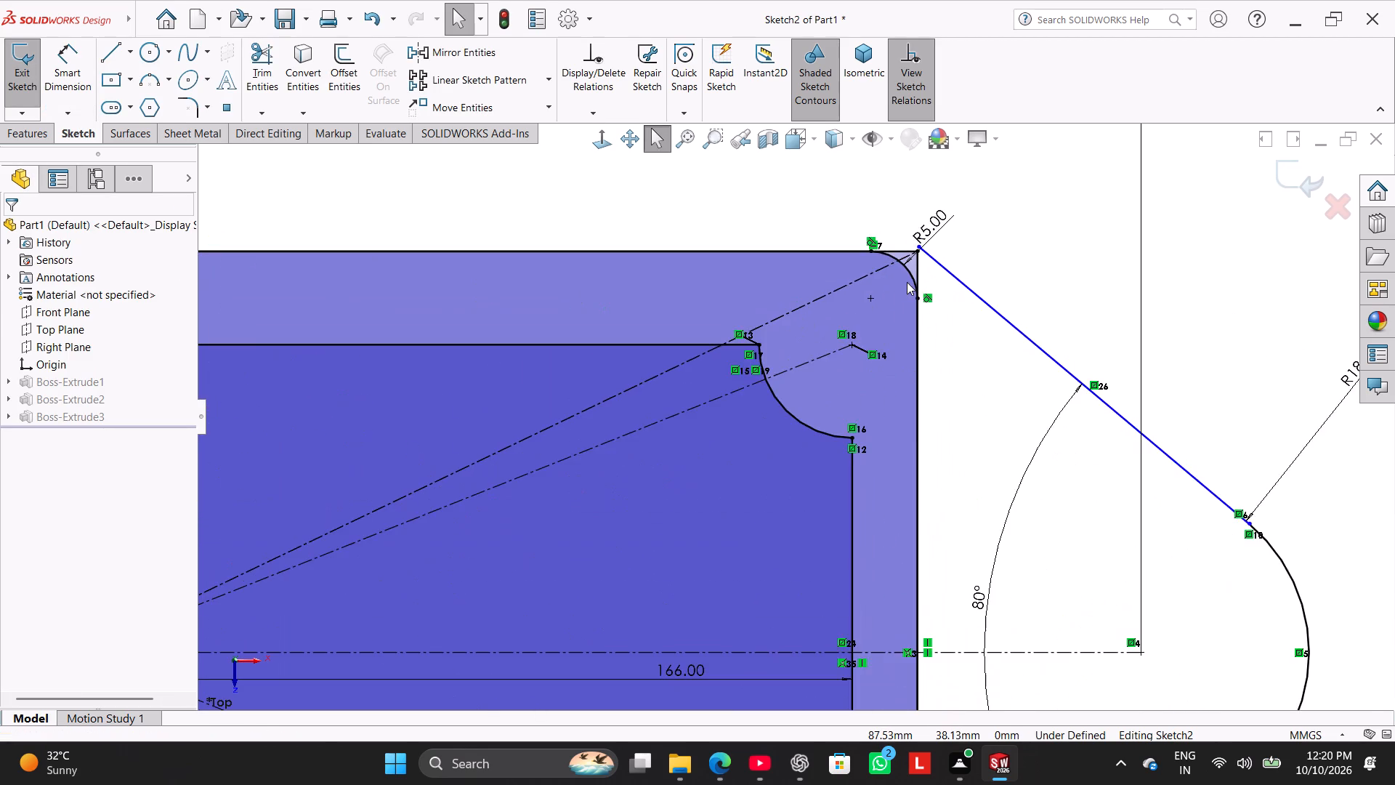
scroll(907, 282, down, 3)
ctrl+click(899, 246)
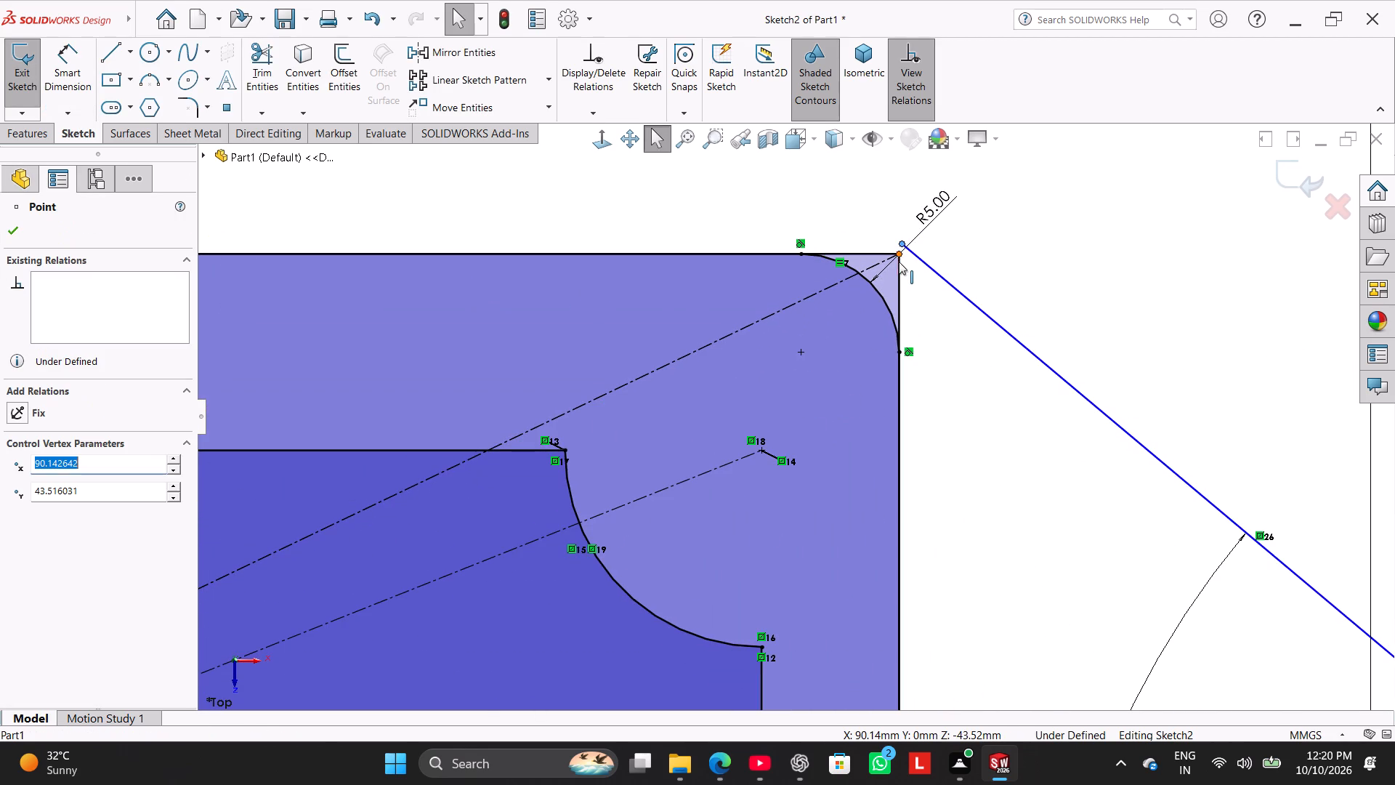
ctrl+click(899, 254)
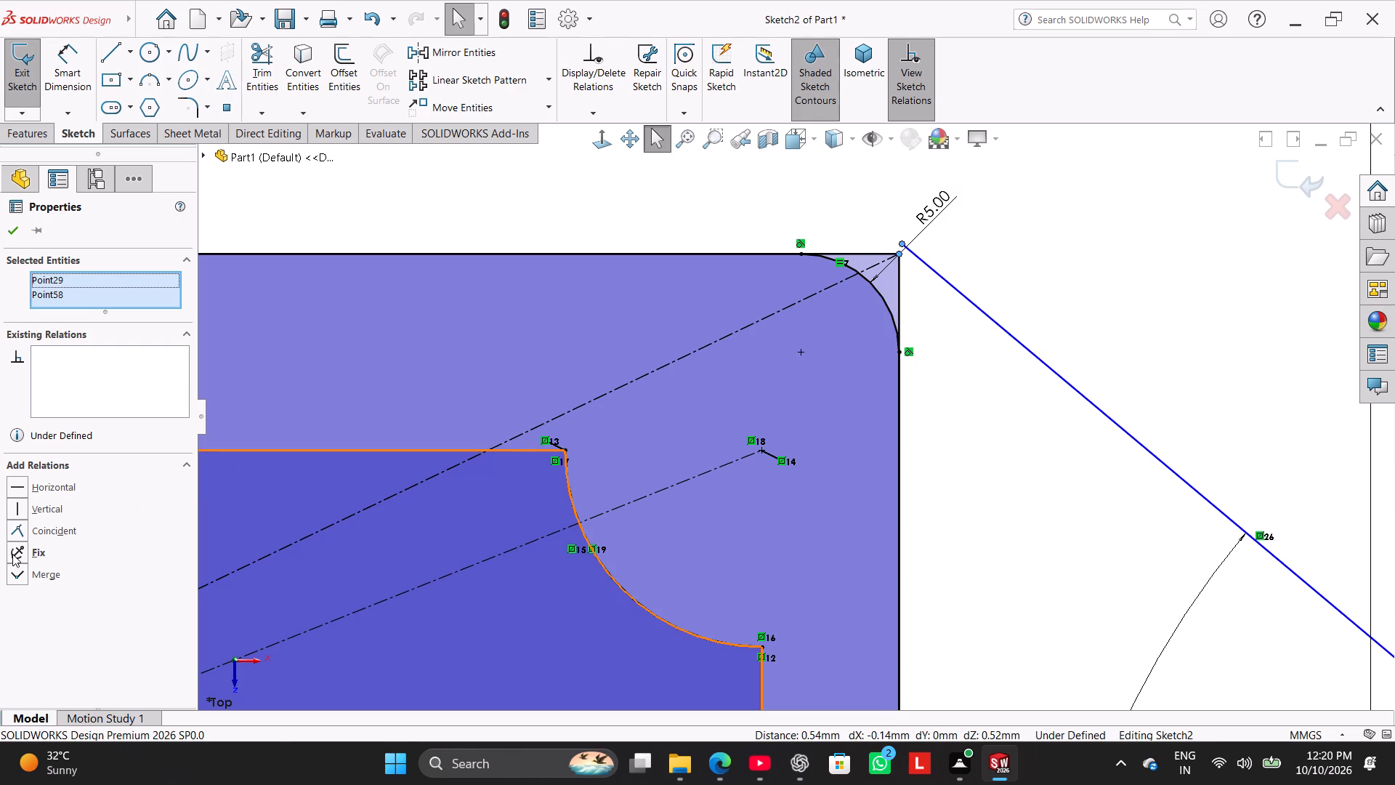
click(46, 537)
click(1019, 587)
Make the lower slanted line's inner endpoint coincident with the outer rectangle's lower right corner point.
scroll(1075, 621, up, 2)
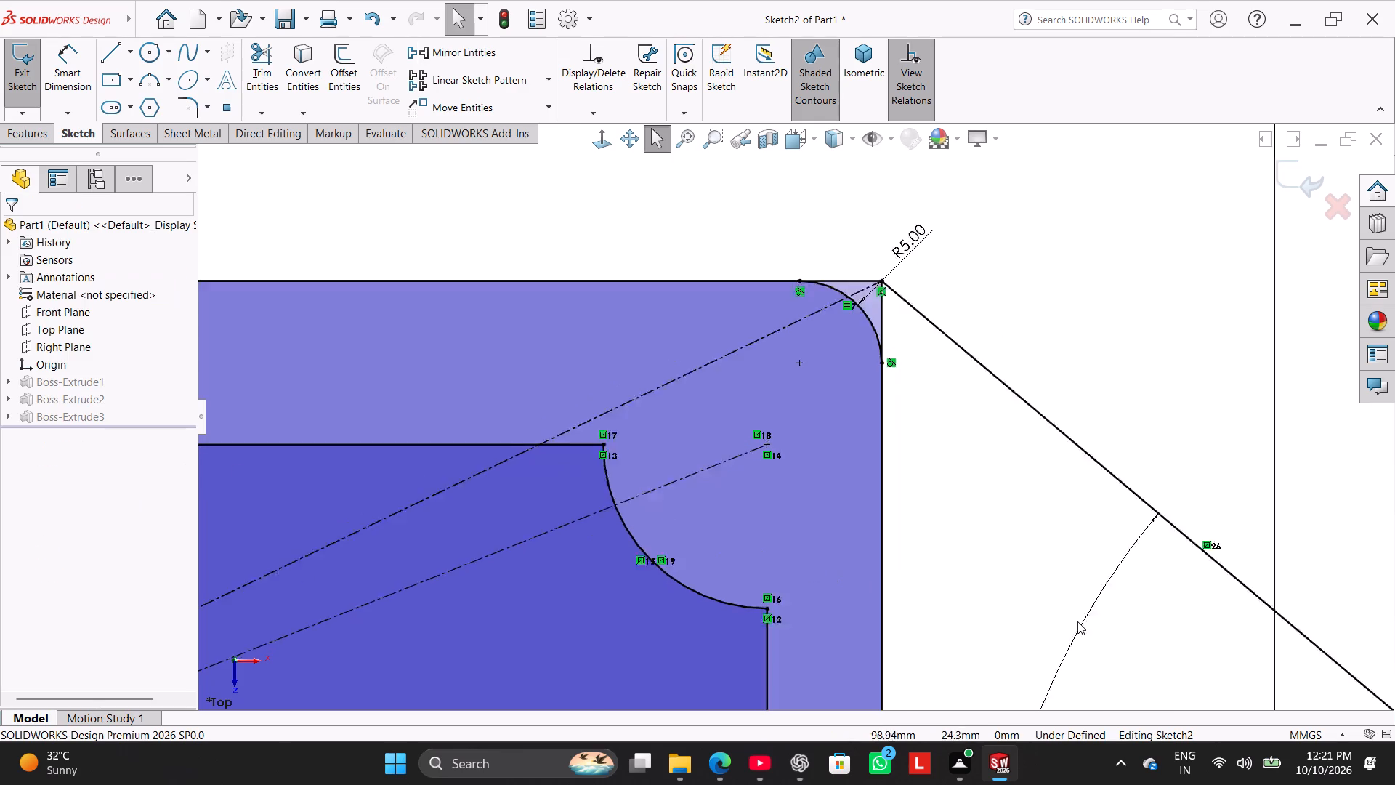
scroll(1077, 621, up, 4)
scroll(1051, 682, up, 3)
scroll(918, 676, down, 4)
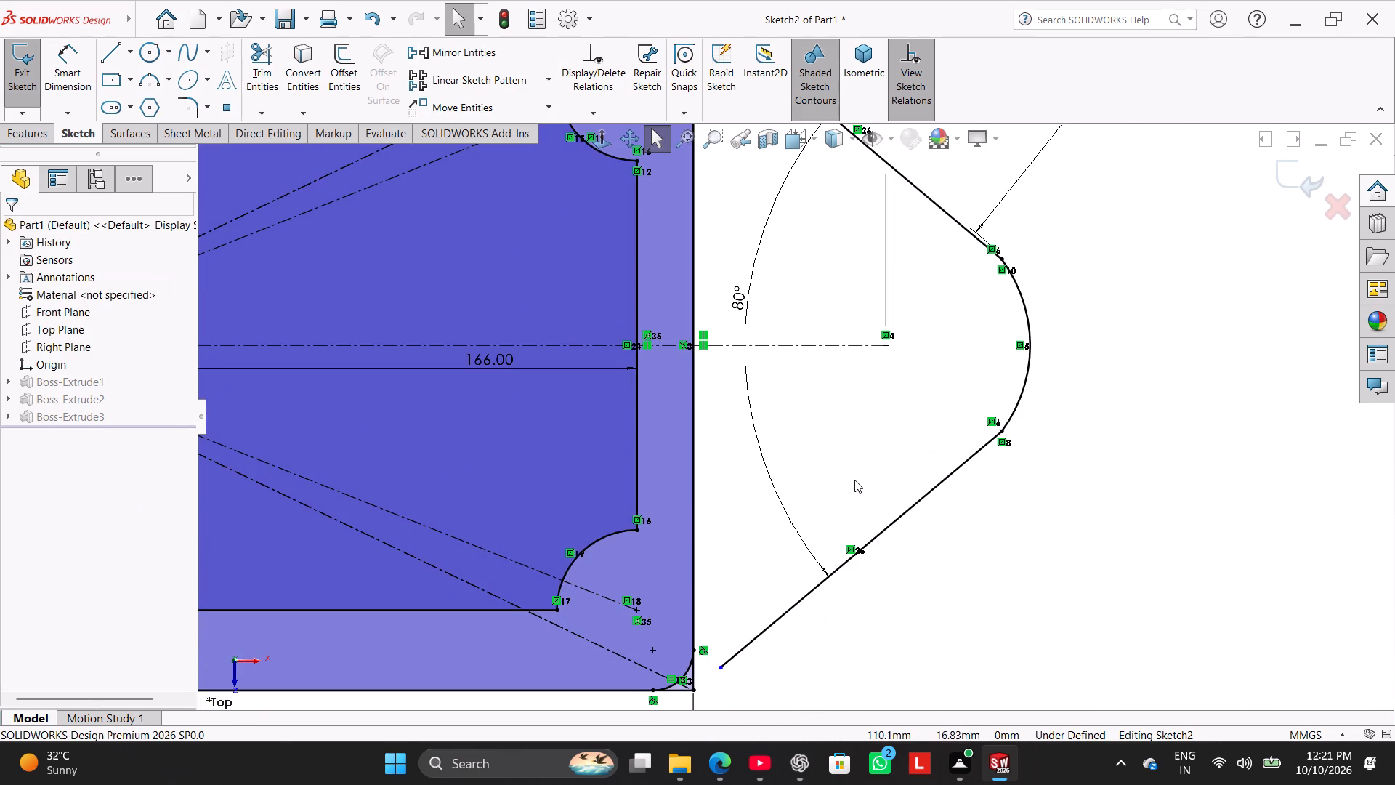
scroll(798, 511, up, 3)
scroll(747, 548, down, 1)
scroll(751, 546, up, 1)
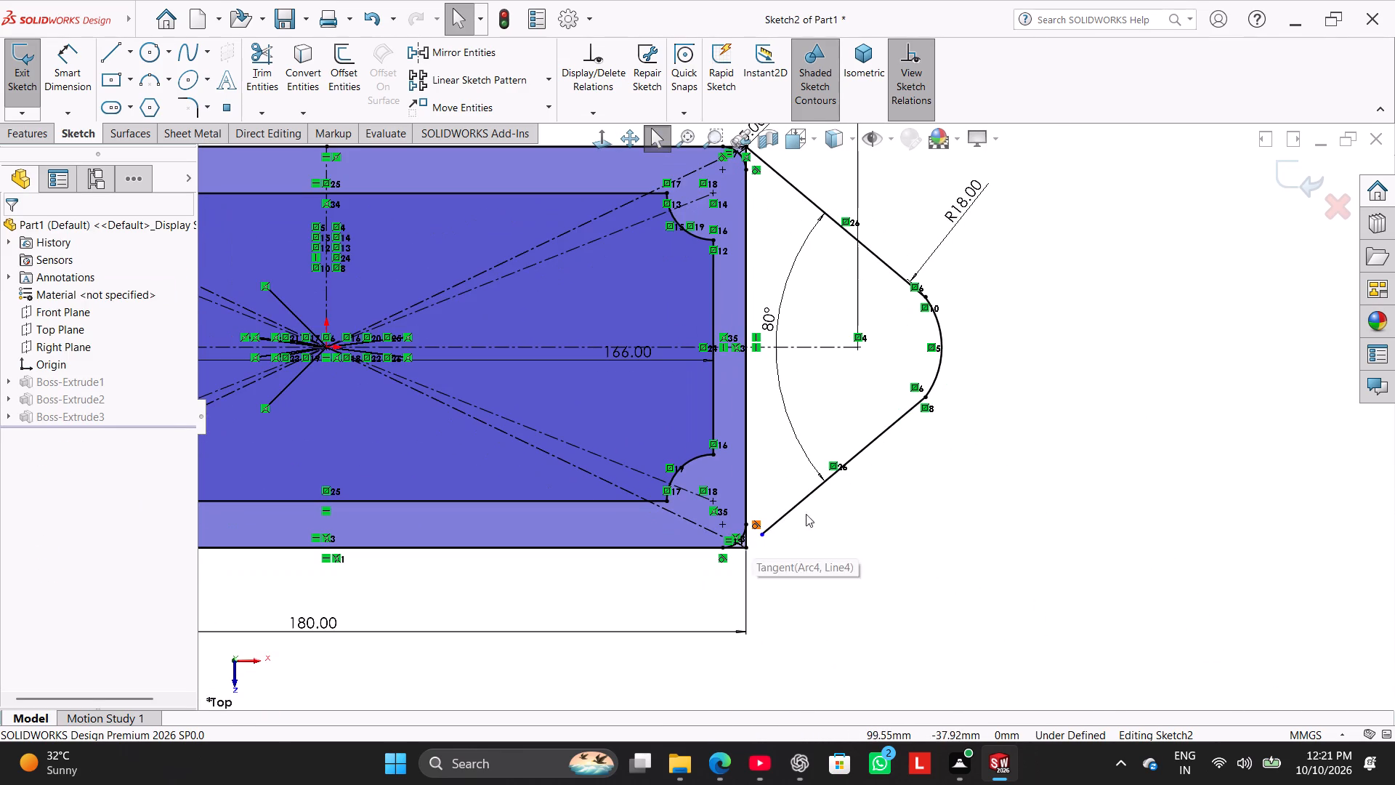
ctrl+click(759, 538)
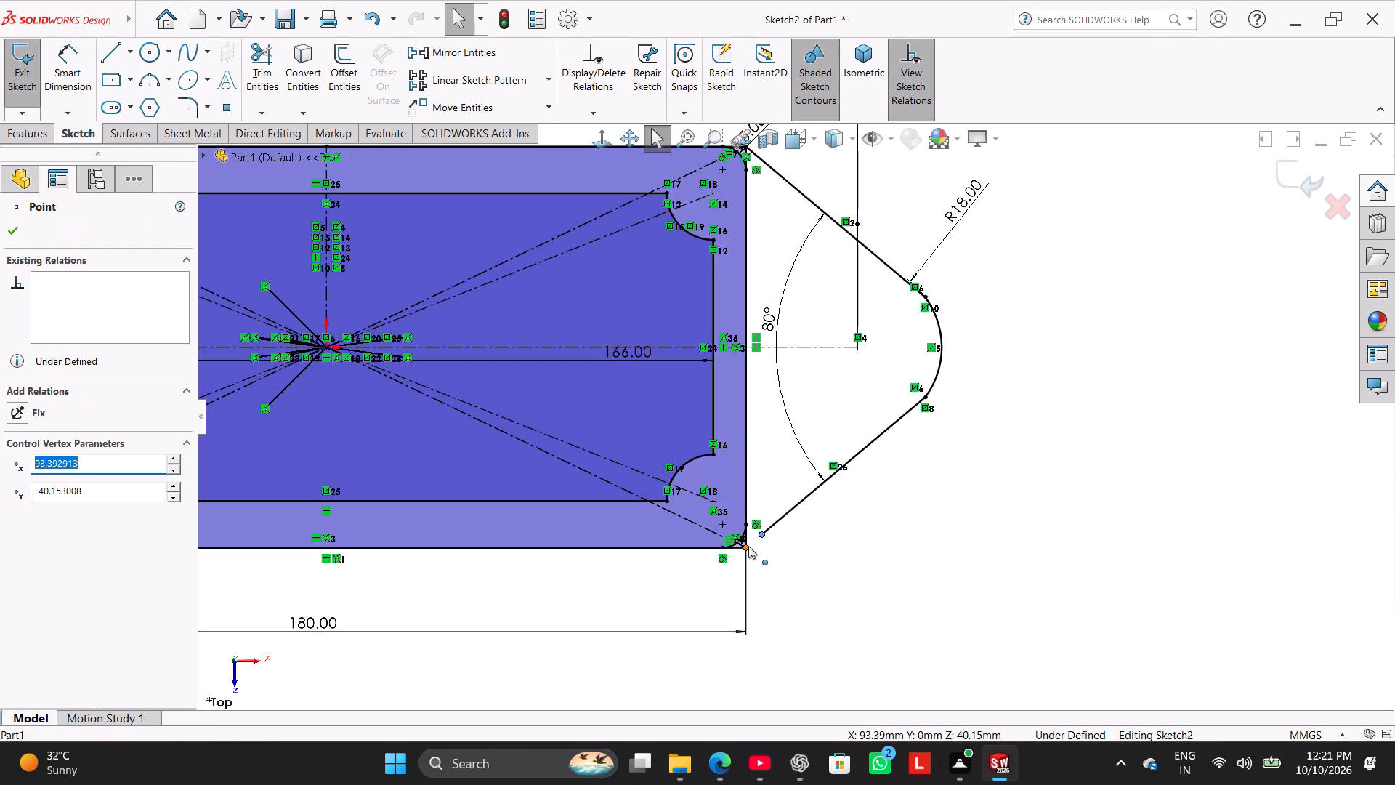
ctrl+click(748, 546)
click(77, 528)
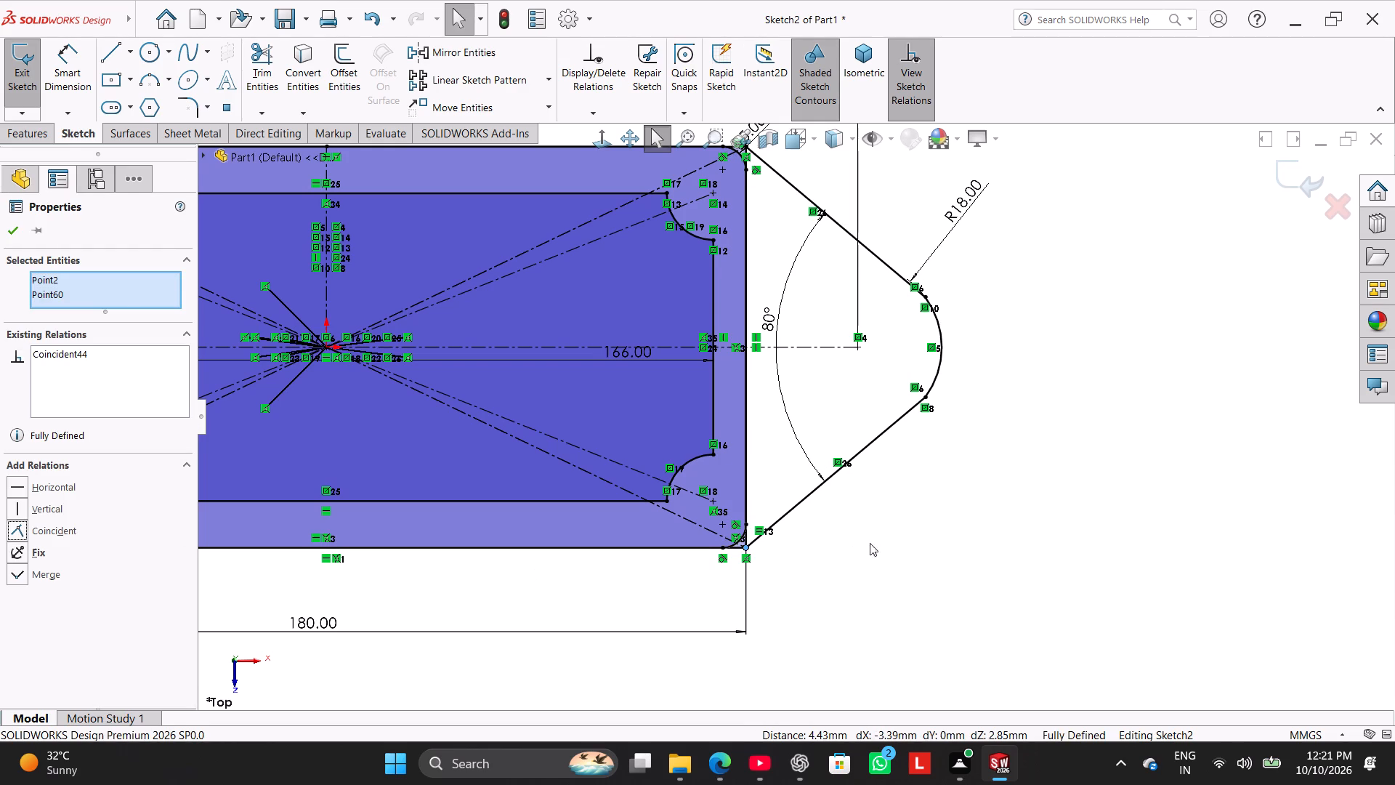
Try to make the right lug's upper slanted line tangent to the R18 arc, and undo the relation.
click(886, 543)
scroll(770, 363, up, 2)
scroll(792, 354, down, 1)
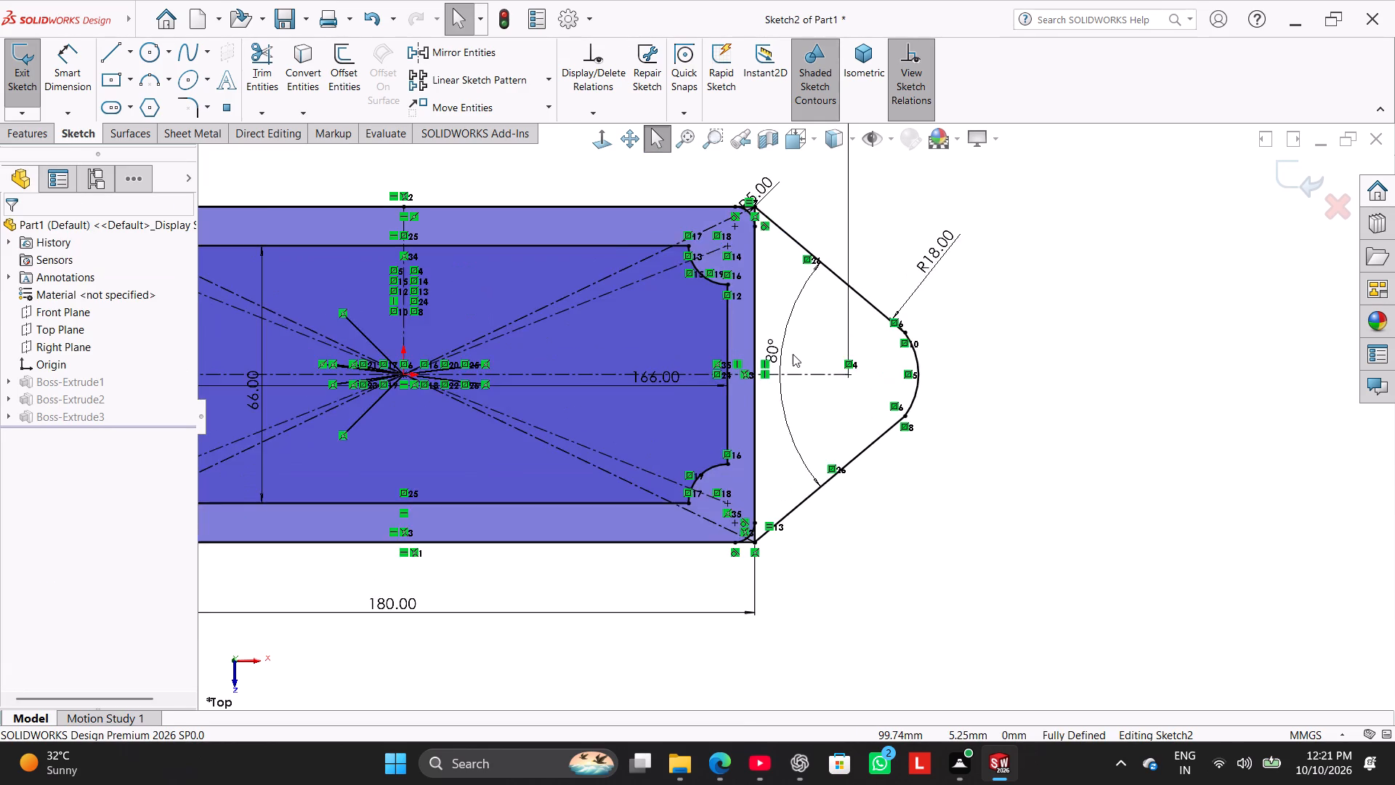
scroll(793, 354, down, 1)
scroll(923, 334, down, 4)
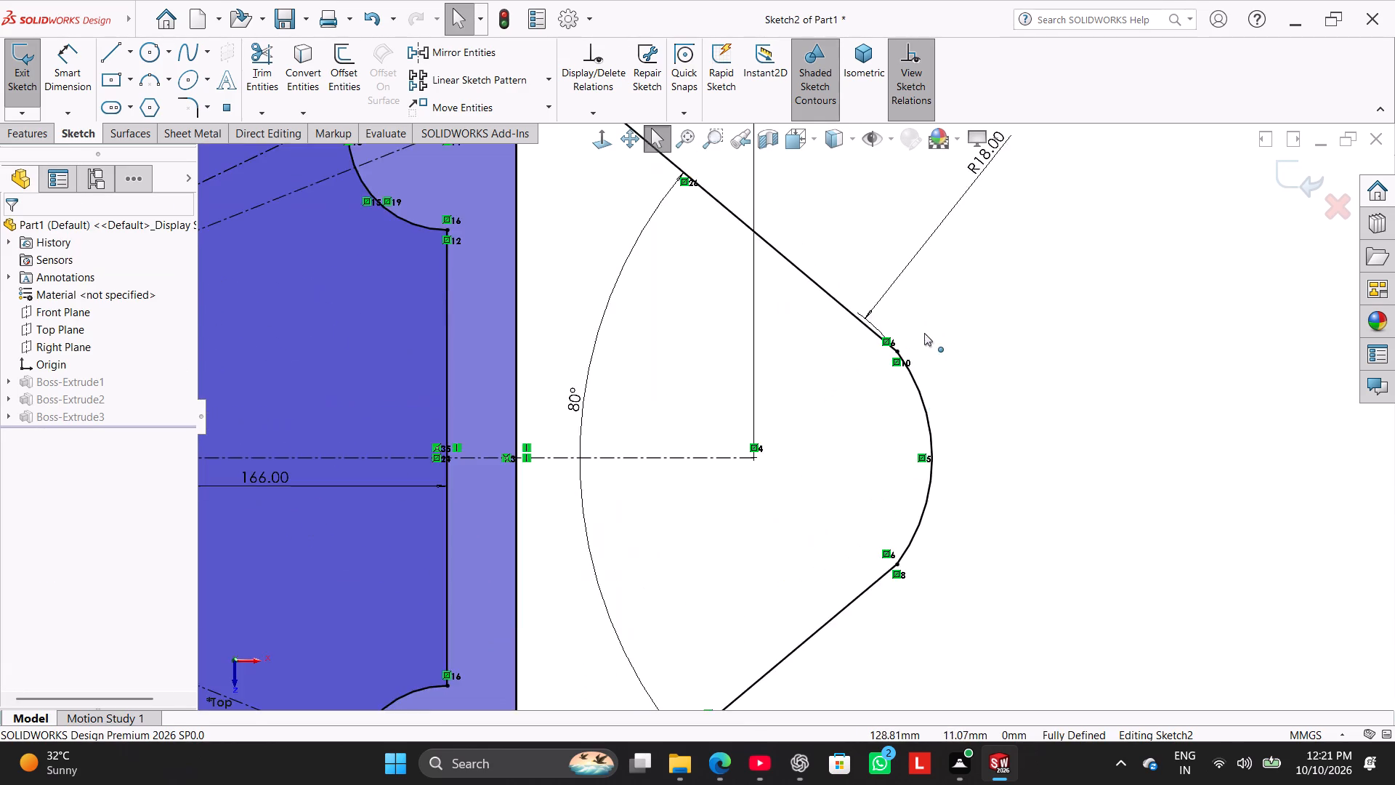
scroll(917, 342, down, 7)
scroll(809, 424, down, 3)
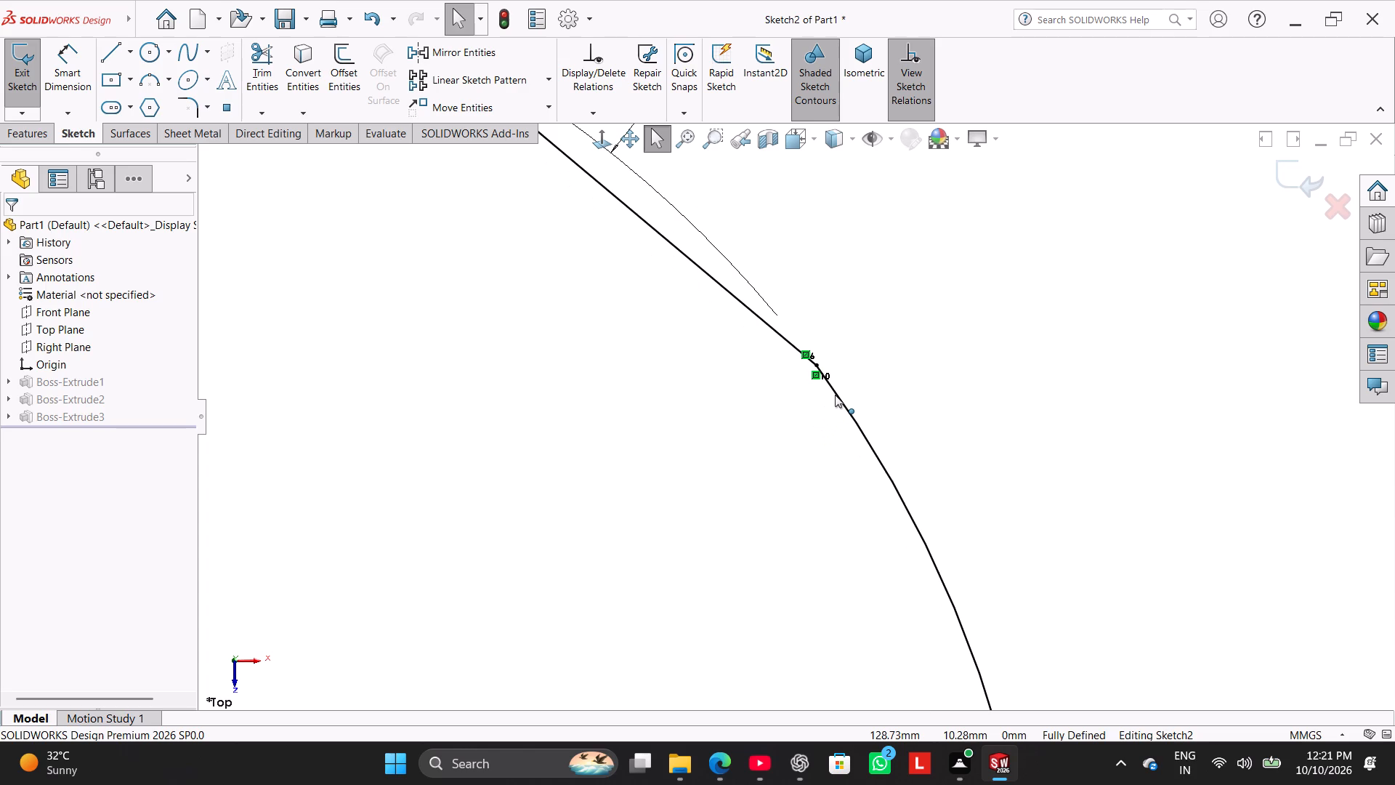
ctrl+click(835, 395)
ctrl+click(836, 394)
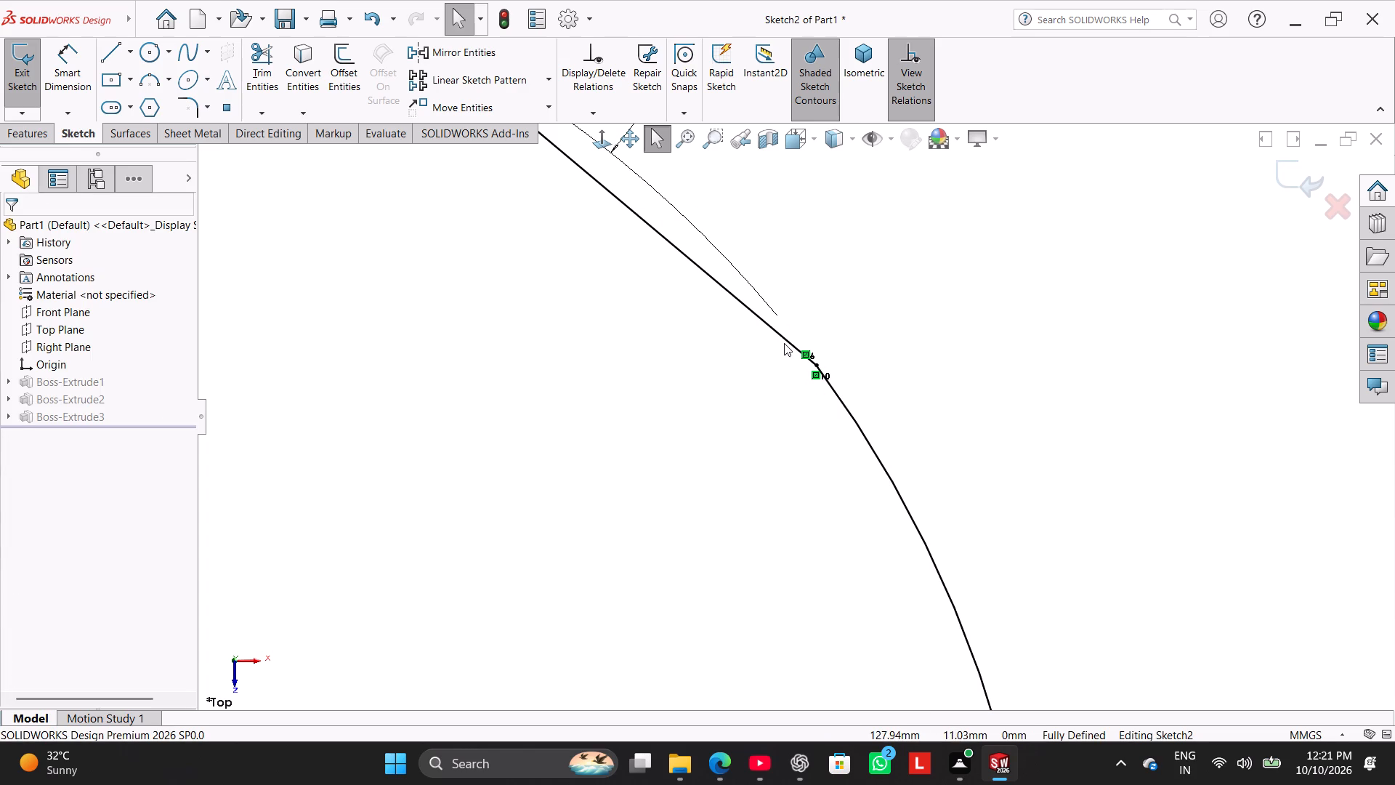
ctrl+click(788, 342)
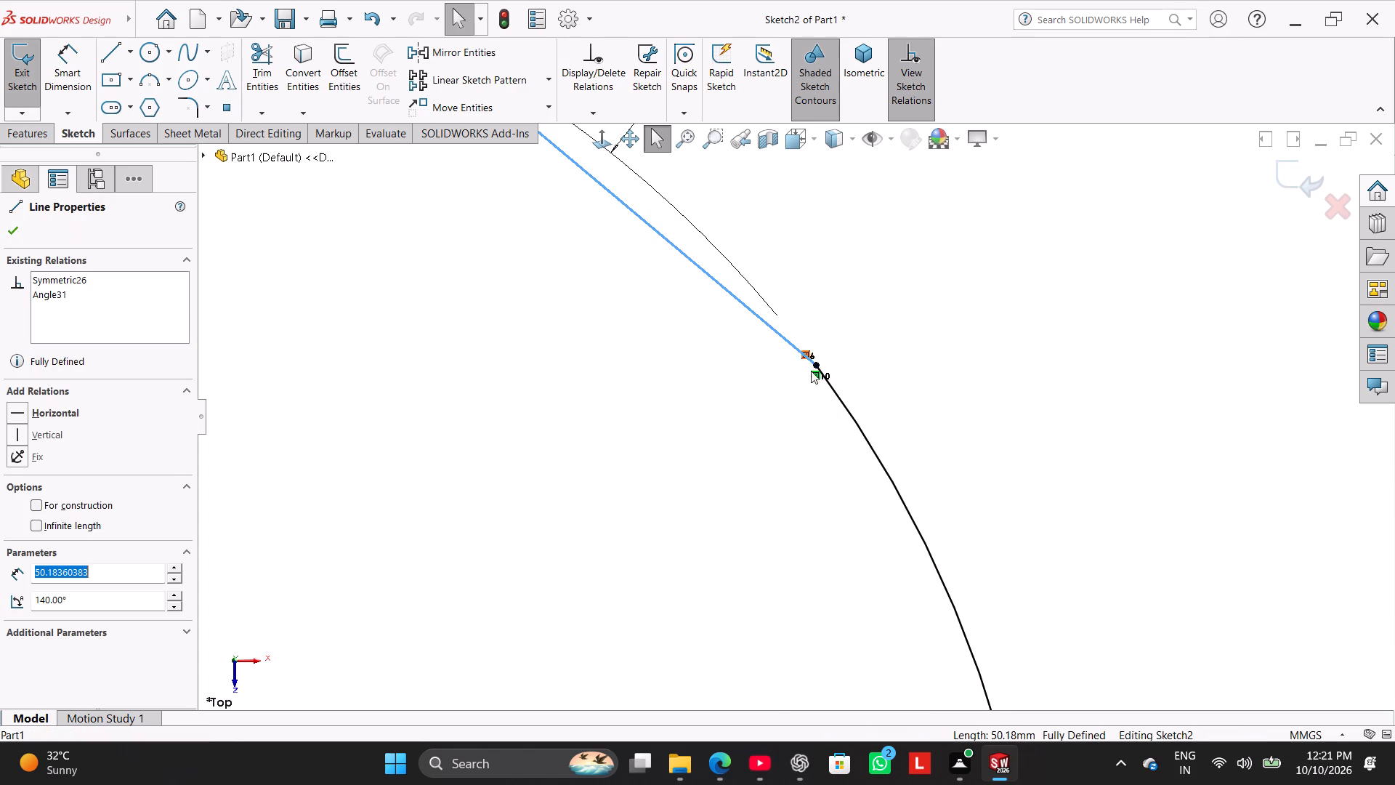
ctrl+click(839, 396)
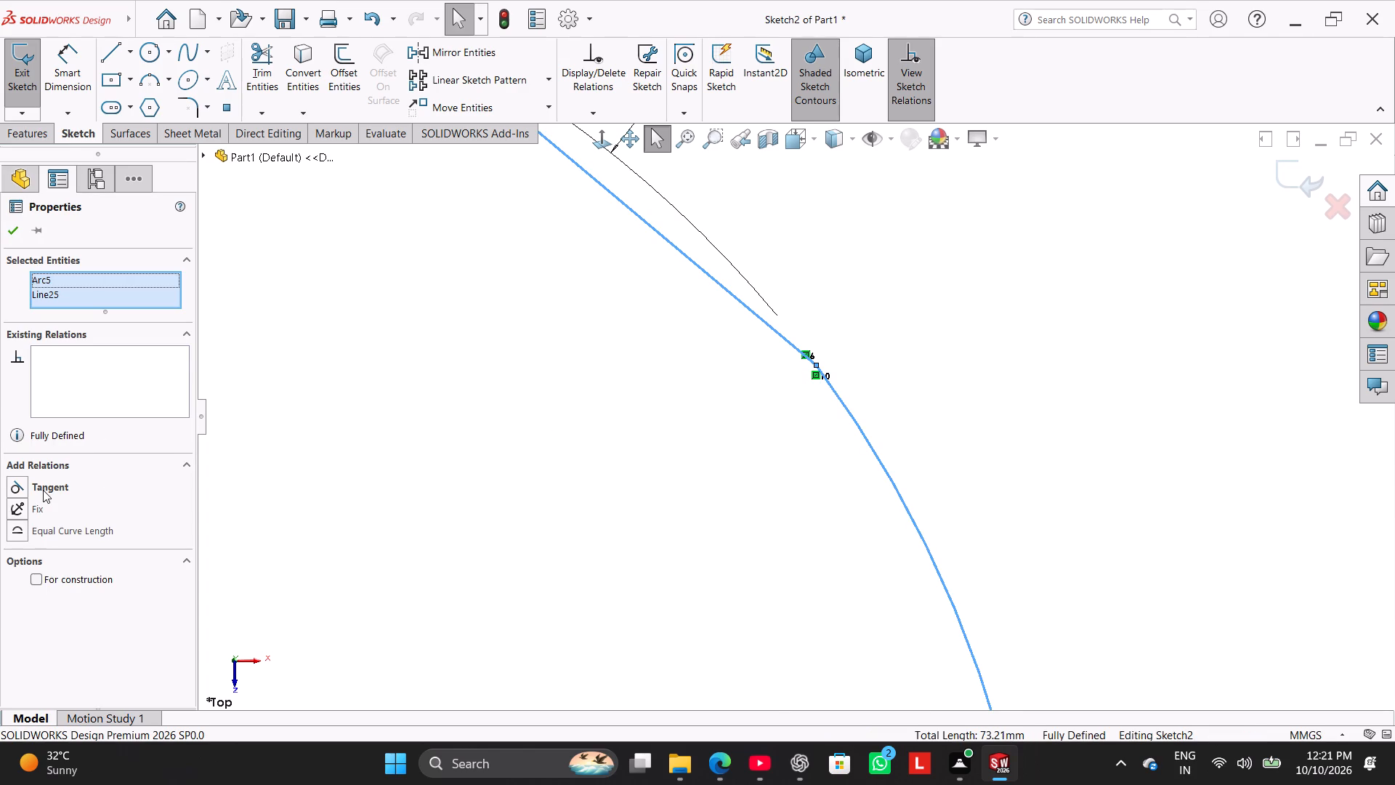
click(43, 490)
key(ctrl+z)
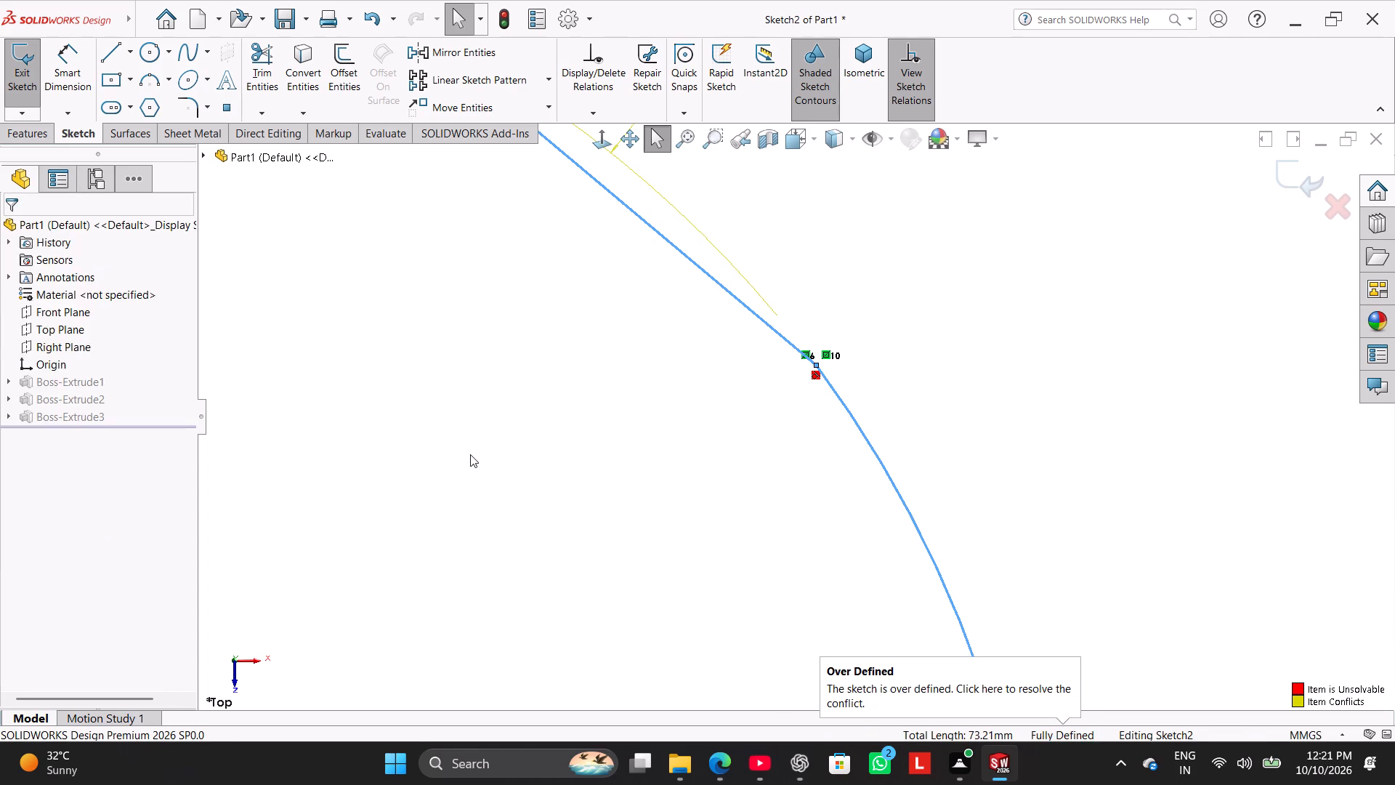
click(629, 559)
Mirror the right lug's two slanted lines about the vertical centerline to the left arc.
scroll(633, 561, up, 10)
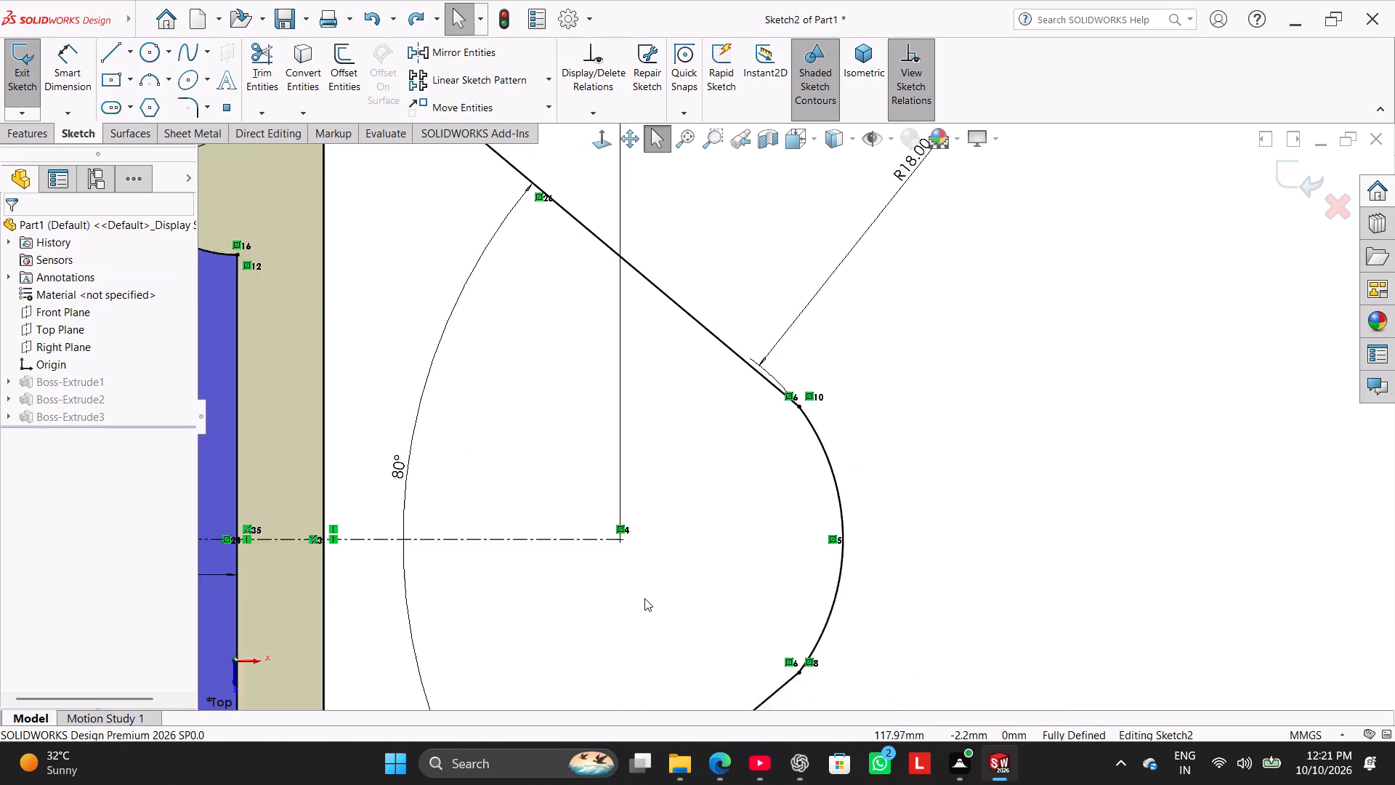
scroll(644, 598, up, 4)
scroll(668, 574, down, 1)
scroll(668, 574, up, 1)
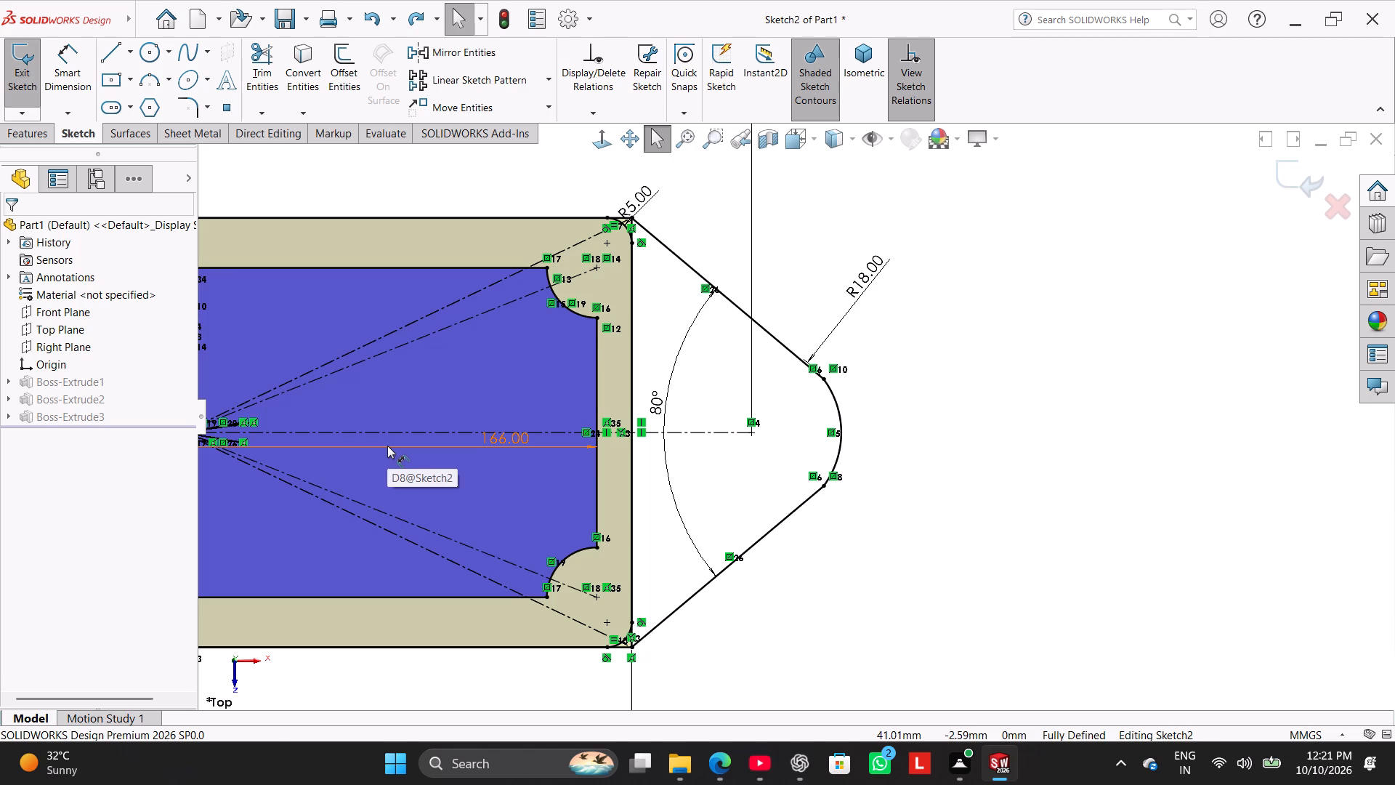
scroll(389, 453, up, 6)
scroll(382, 472, down, 1)
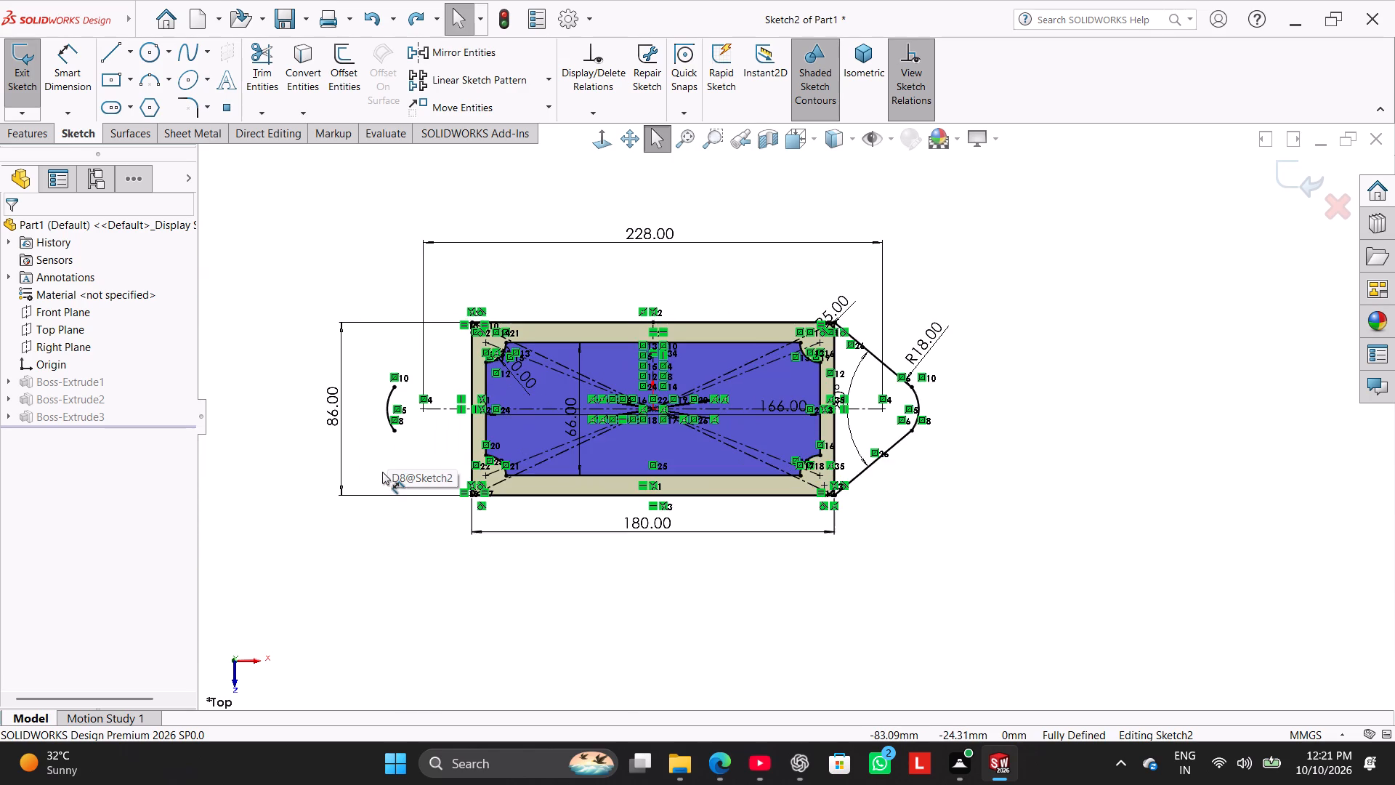
scroll(382, 472, down, 1)
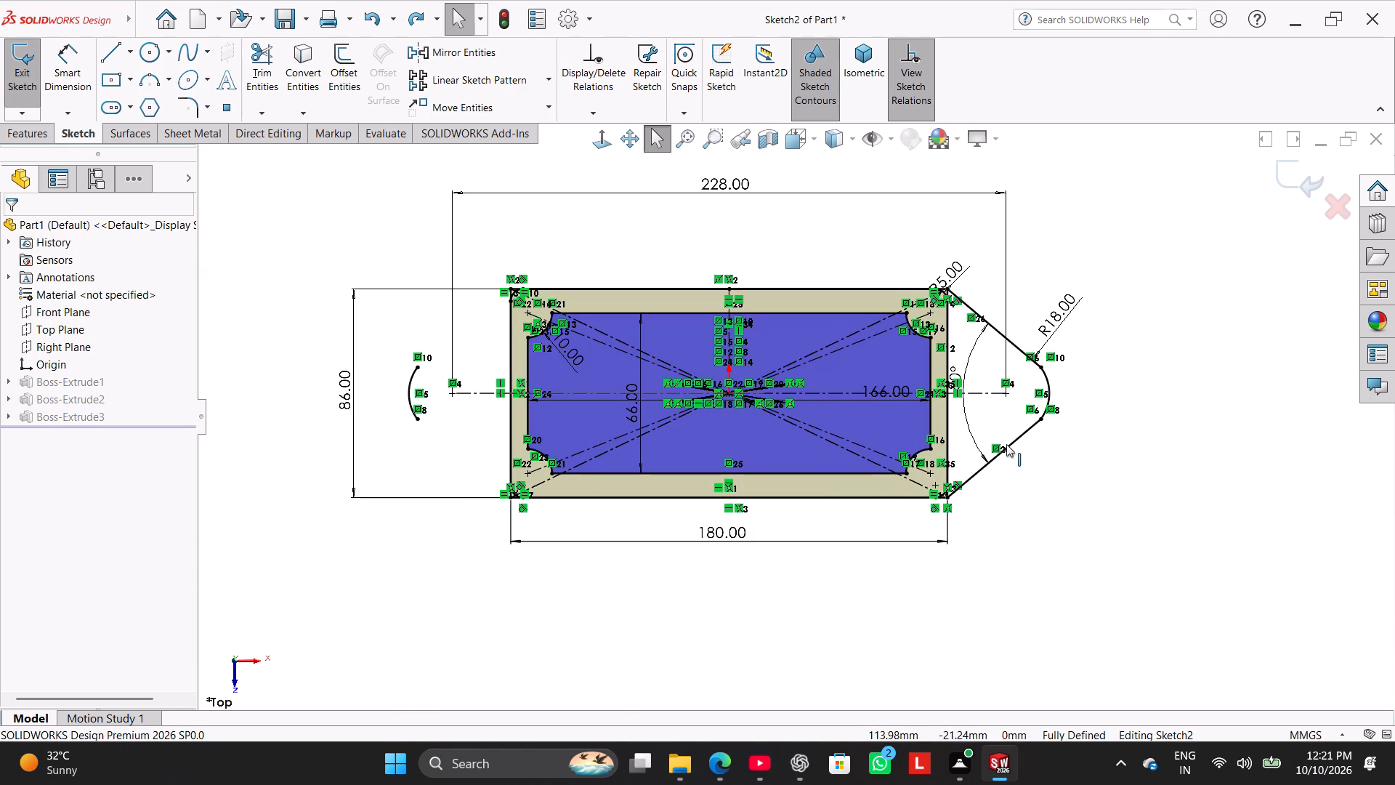
ctrl+click(1006, 444)
ctrl+click(1000, 335)
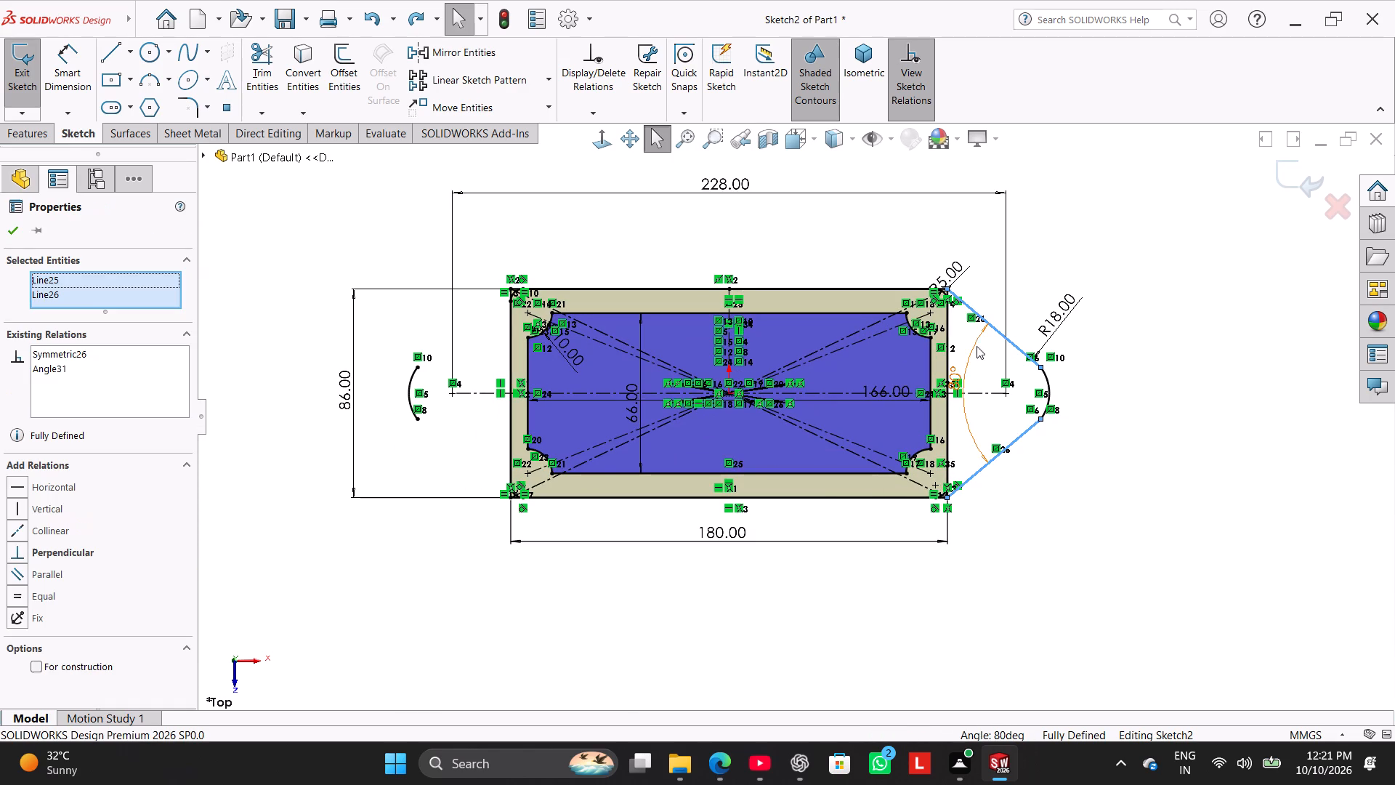
ctrl+click(732, 345)
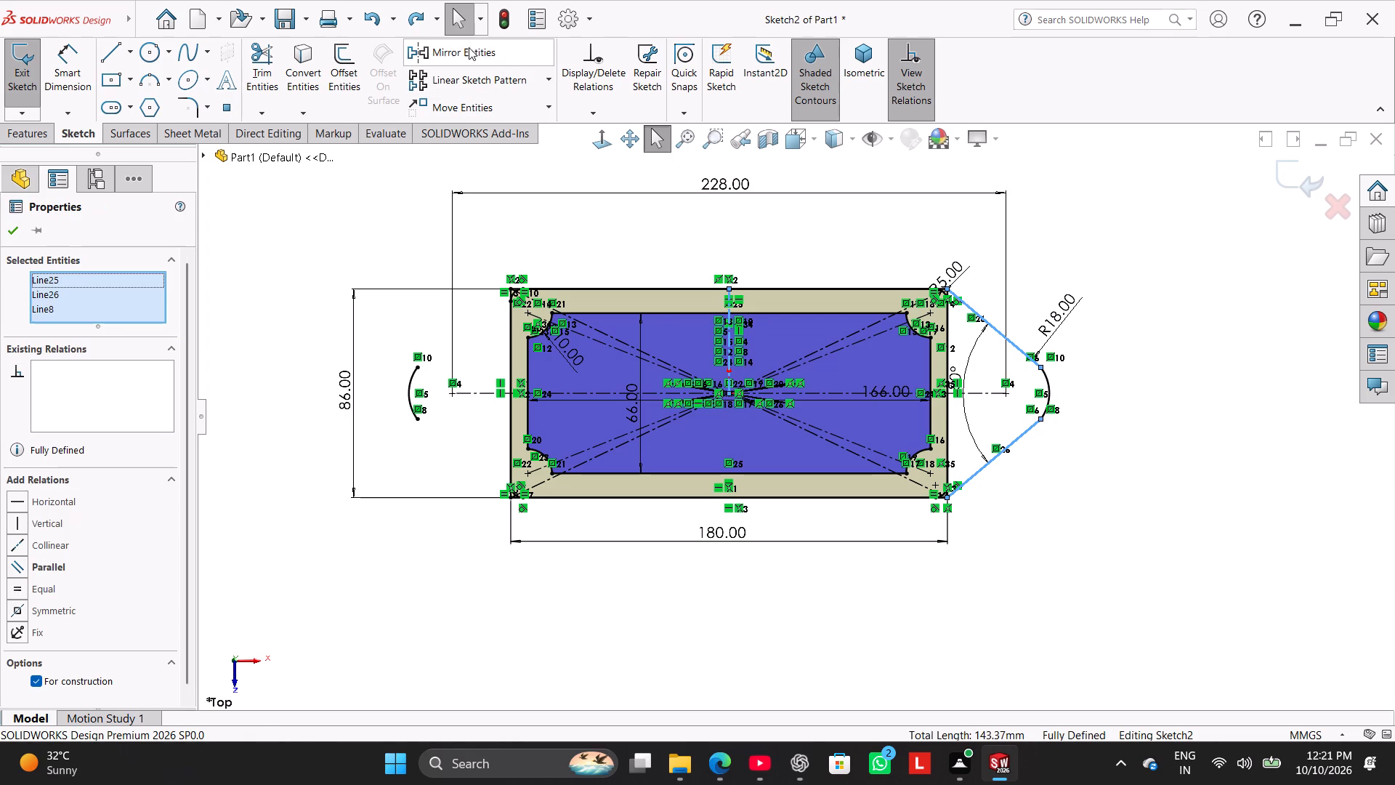
click(461, 45)
Hide the sketch relation symbols.
click(900, 85)
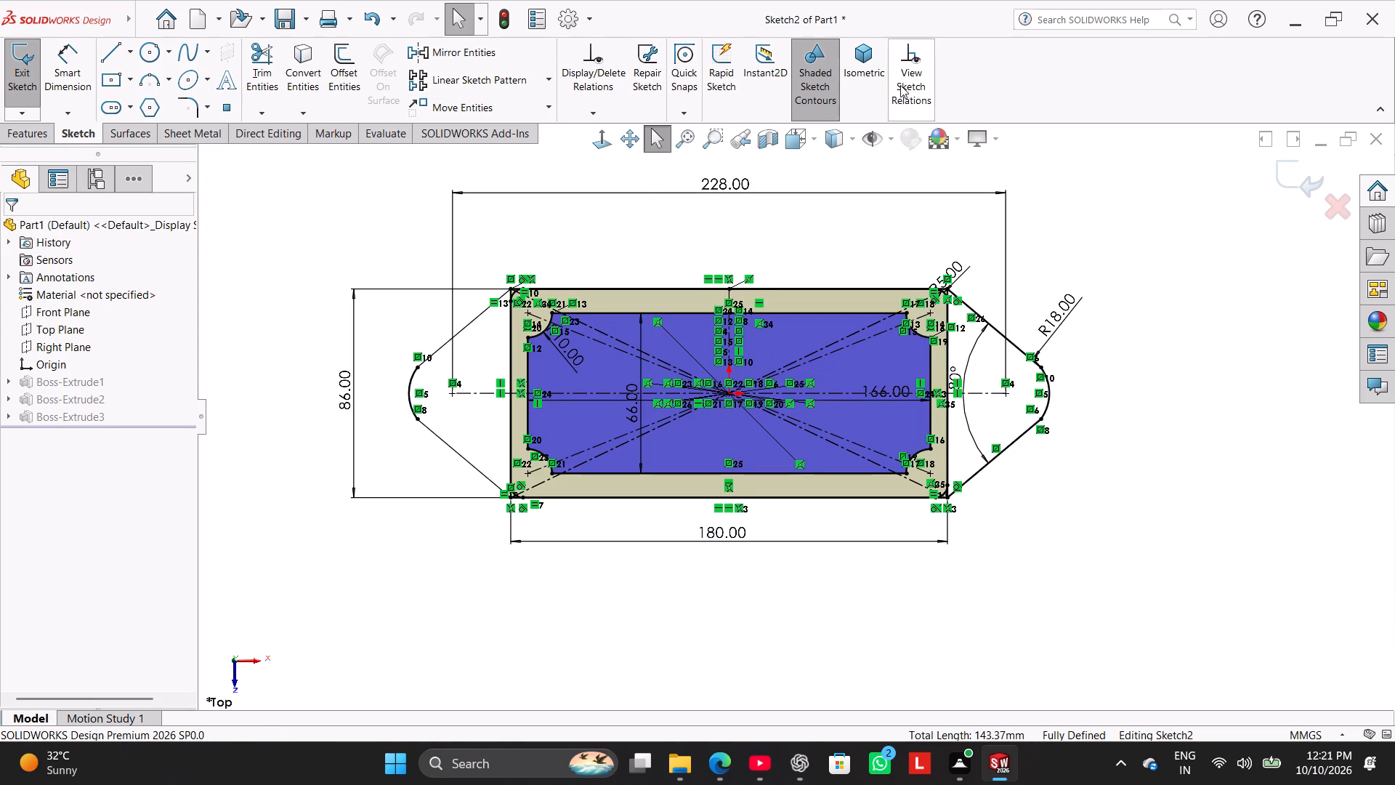
click(333, 308)
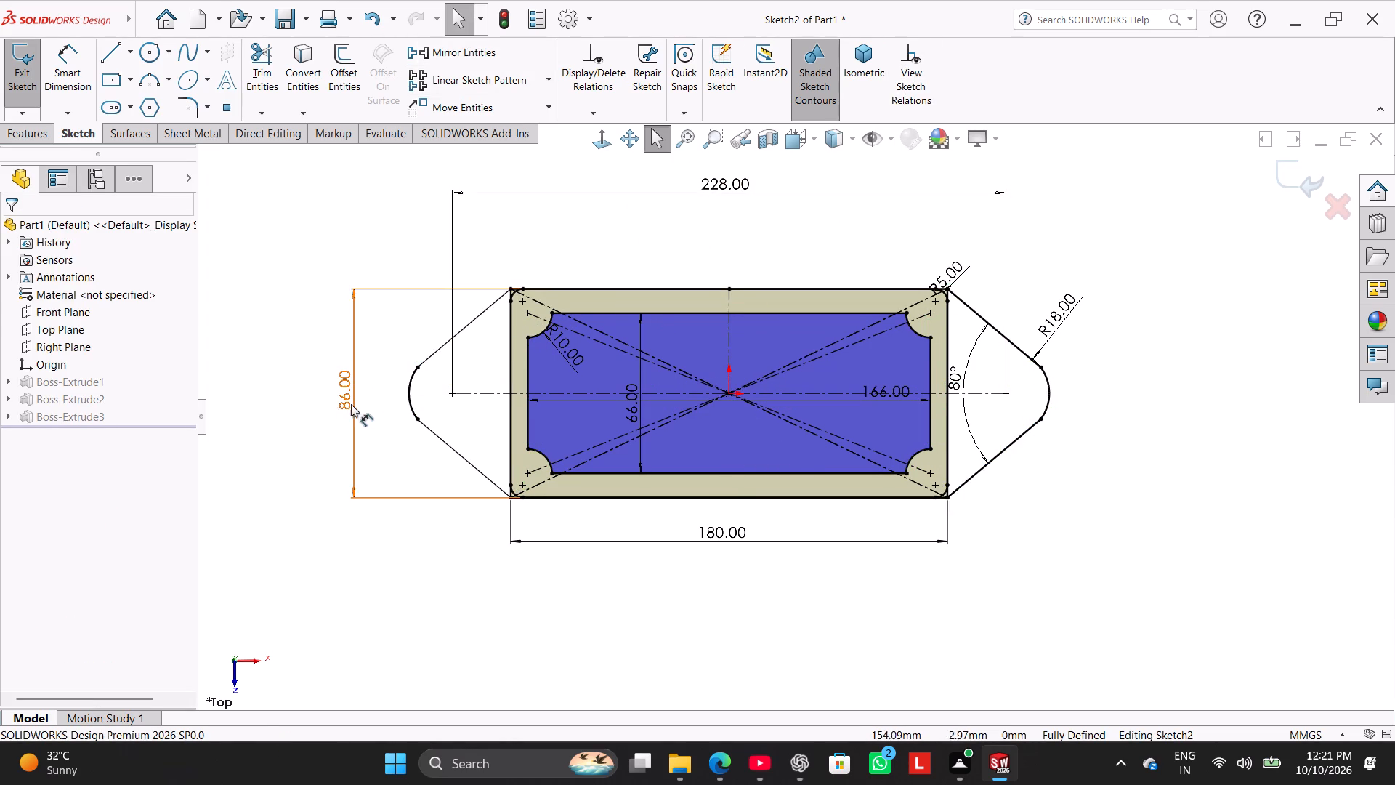
Exit the base sketch and rebuild the part.
click(36, 73)
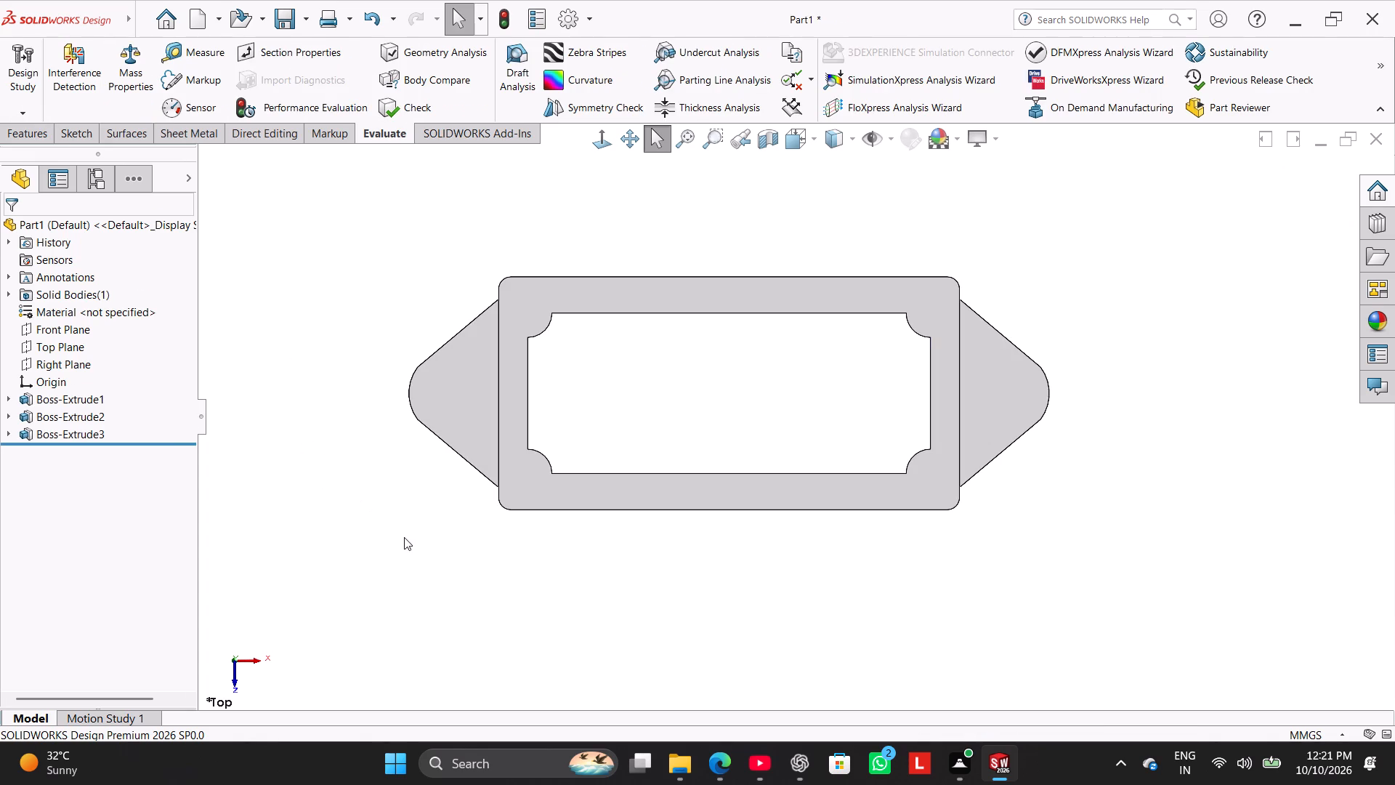
Measure the distance between the body's two long outer side faces.
middle_drag(408, 532, 332, 273)
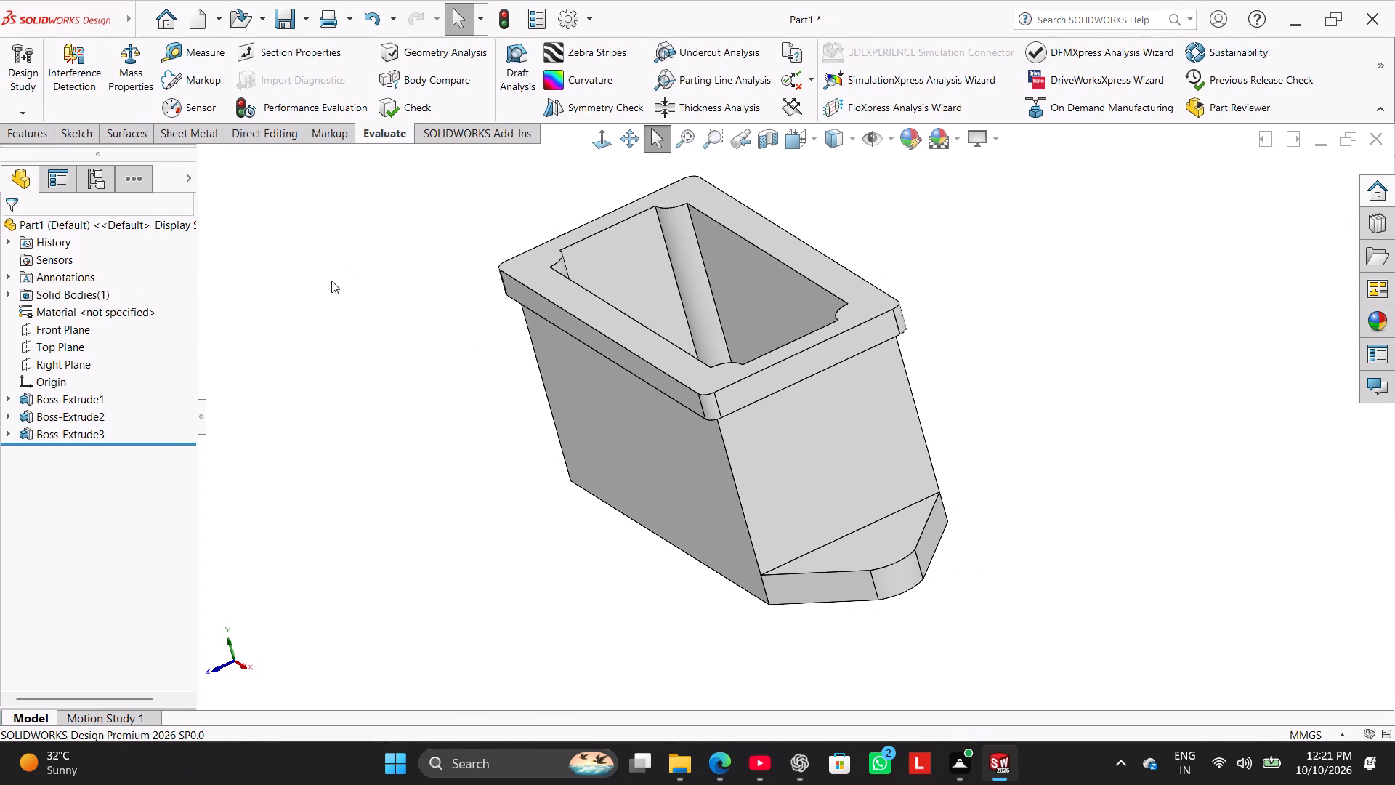
middle_drag(334, 291, 374, 339)
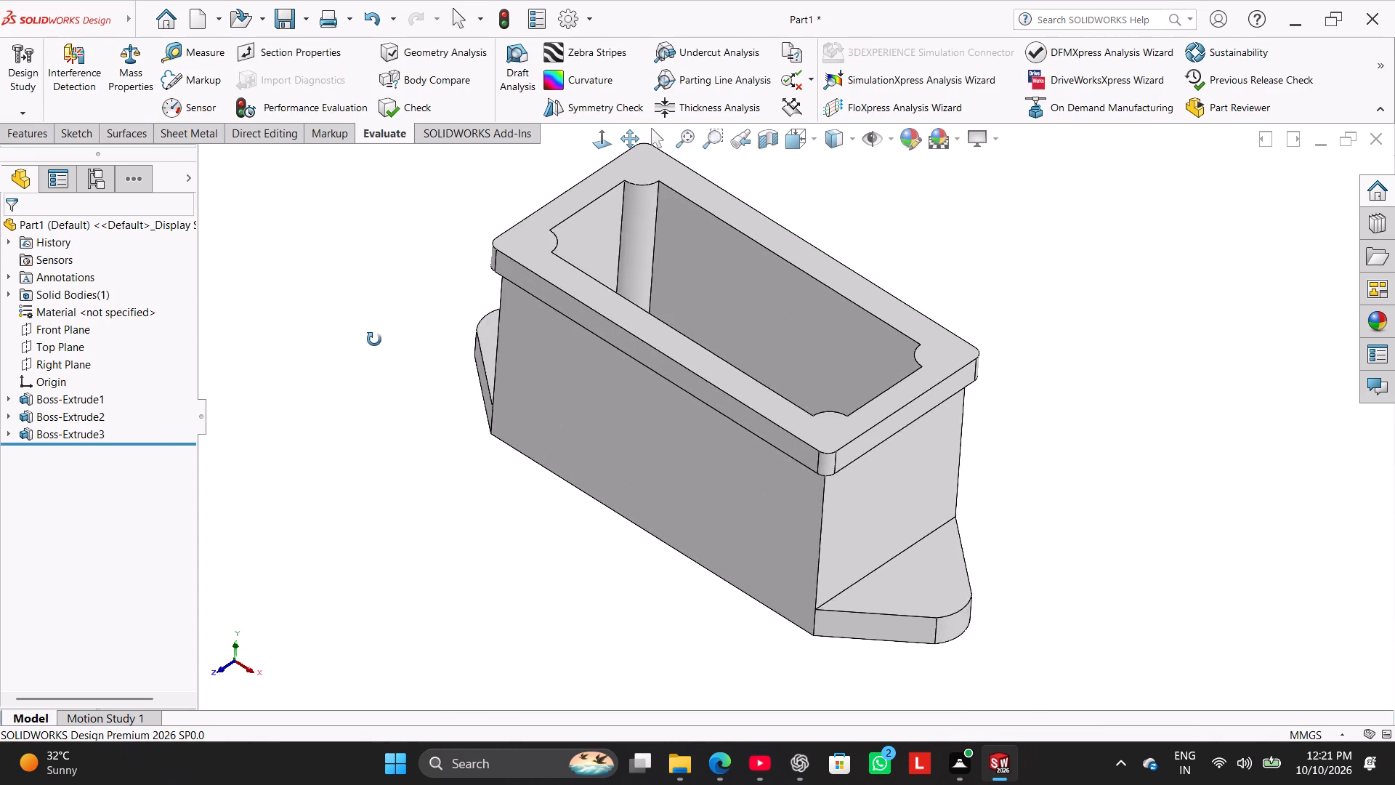
middle_drag(374, 339, 392, 371)
click(196, 52)
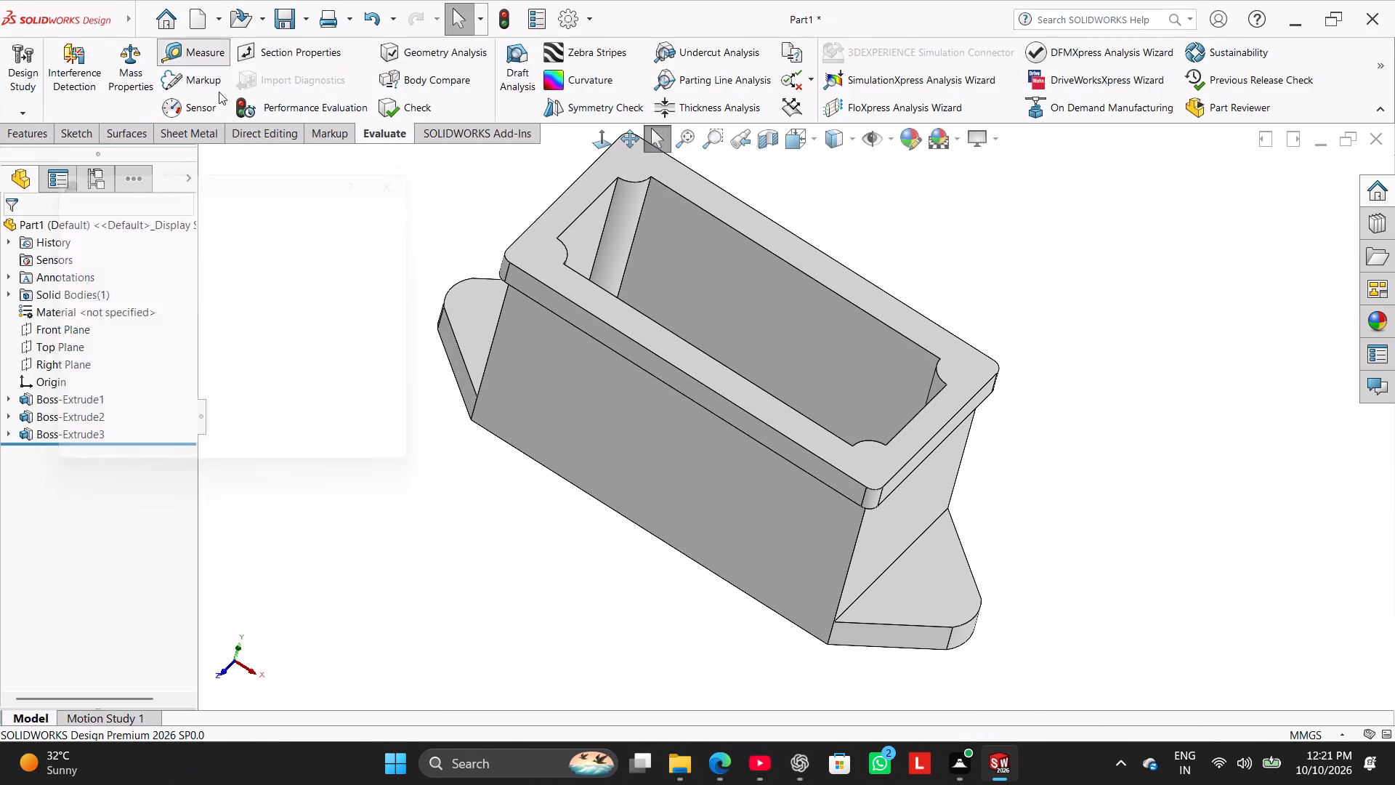
click(331, 281)
click(599, 424)
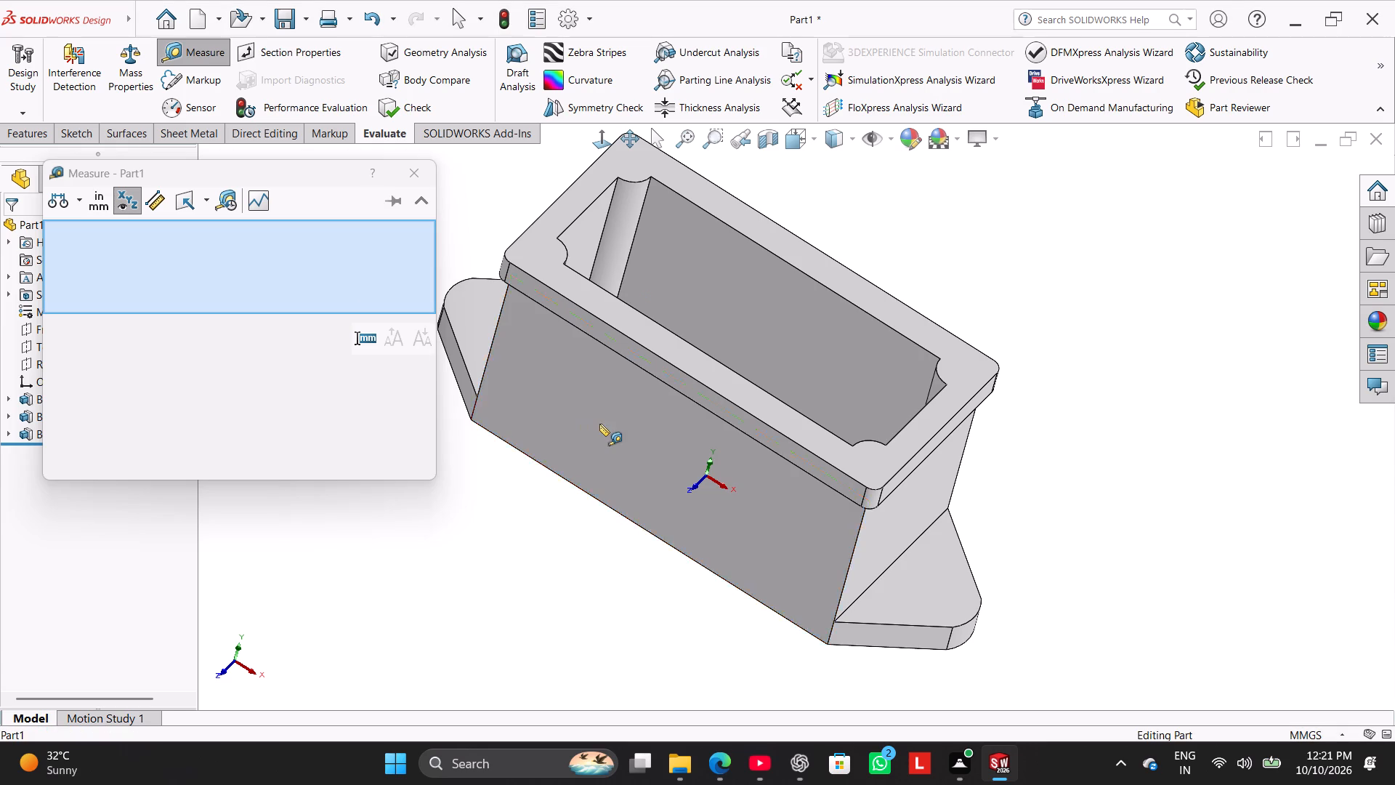
middle_drag(1067, 391, 982, 483)
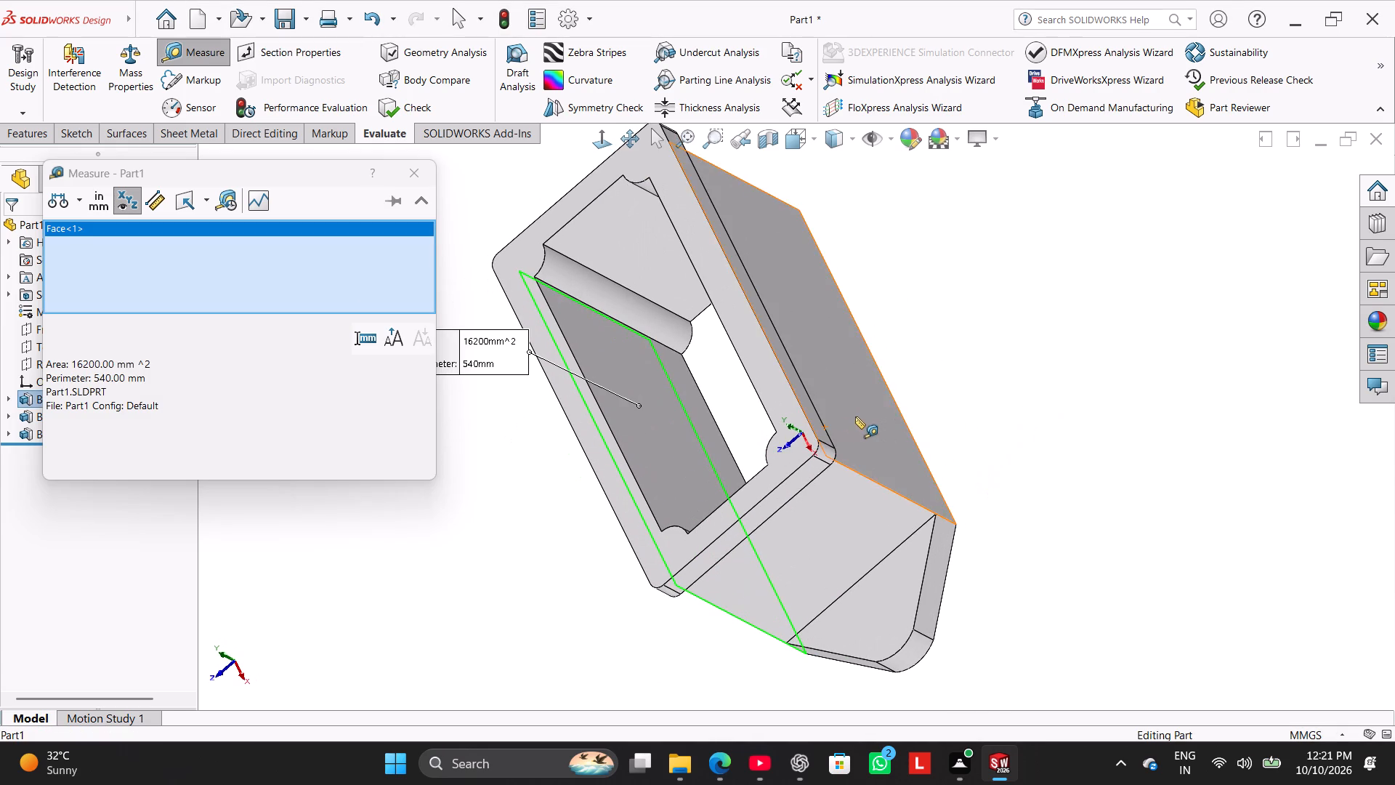
click(860, 416)
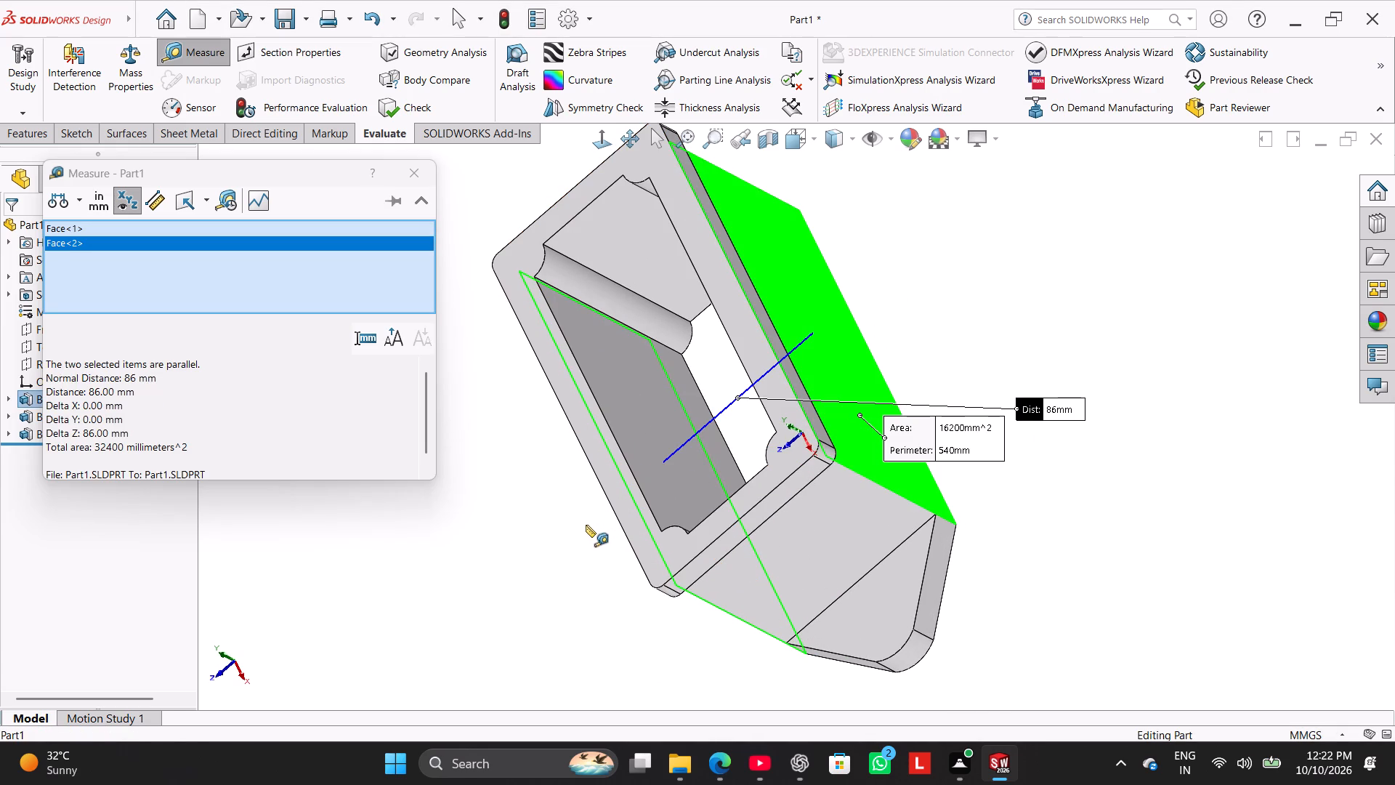
middle_drag(612, 515, 663, 491)
click(401, 177)
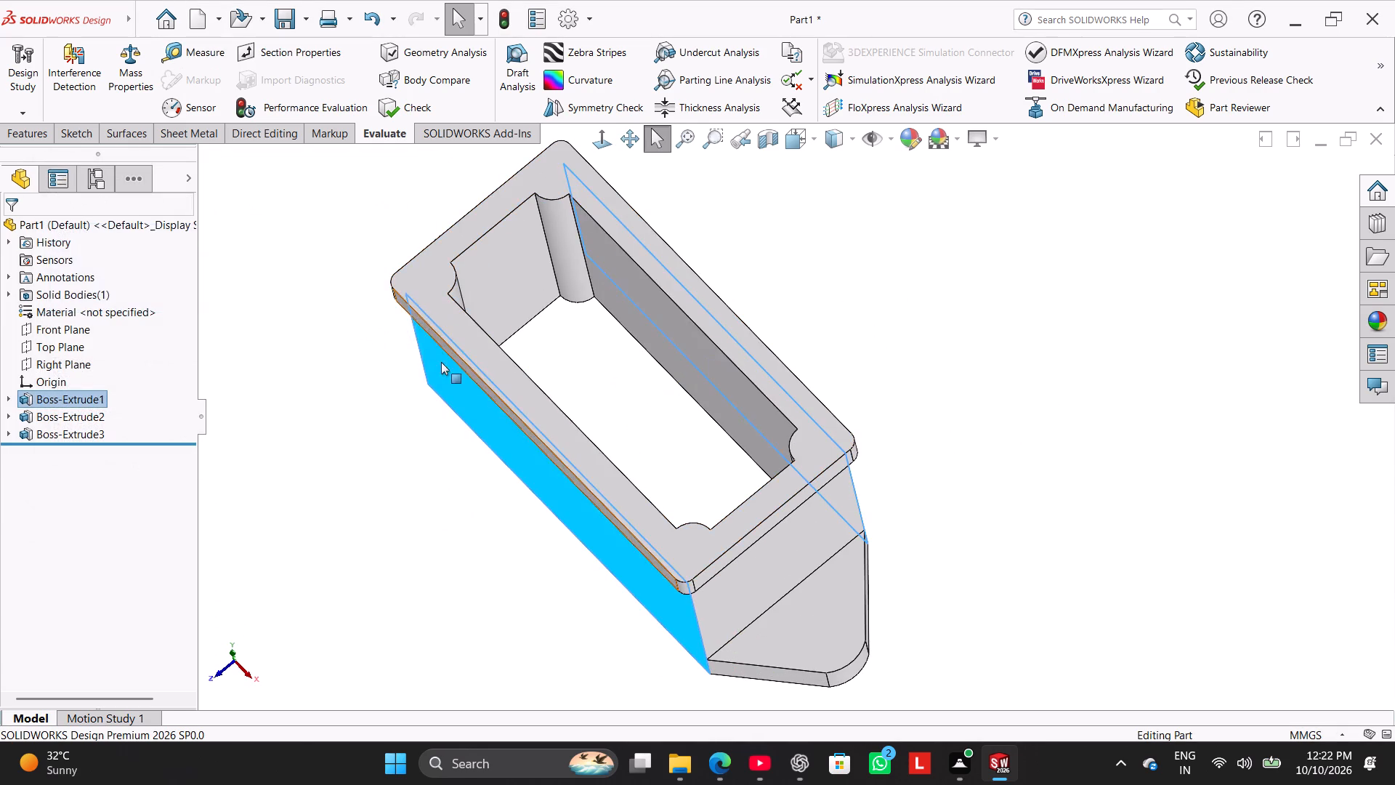
Reopen the sketch of Boss-Extrude1 for editing.
right_drag(405, 425, 575, 307)
click(575, 345)
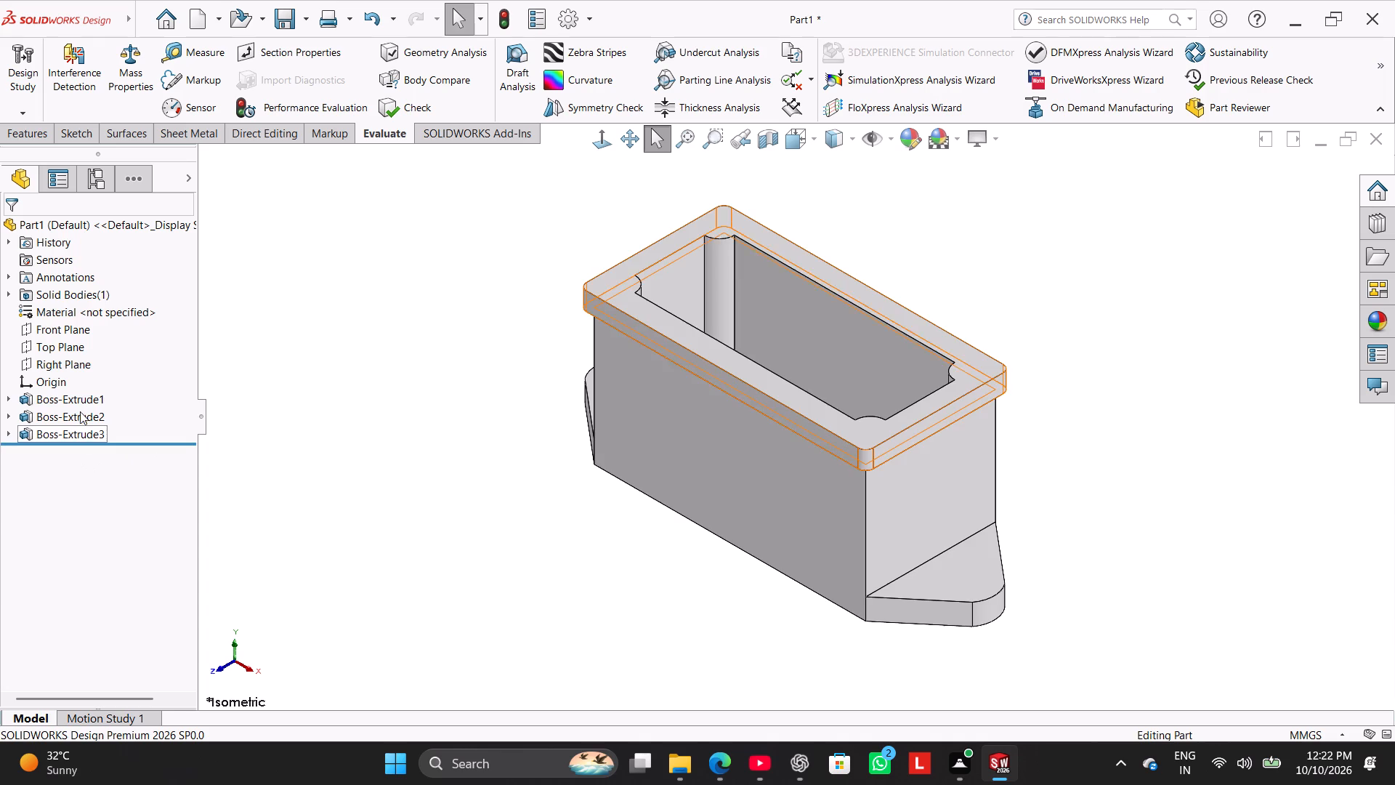
right_click(76, 399)
click(113, 355)
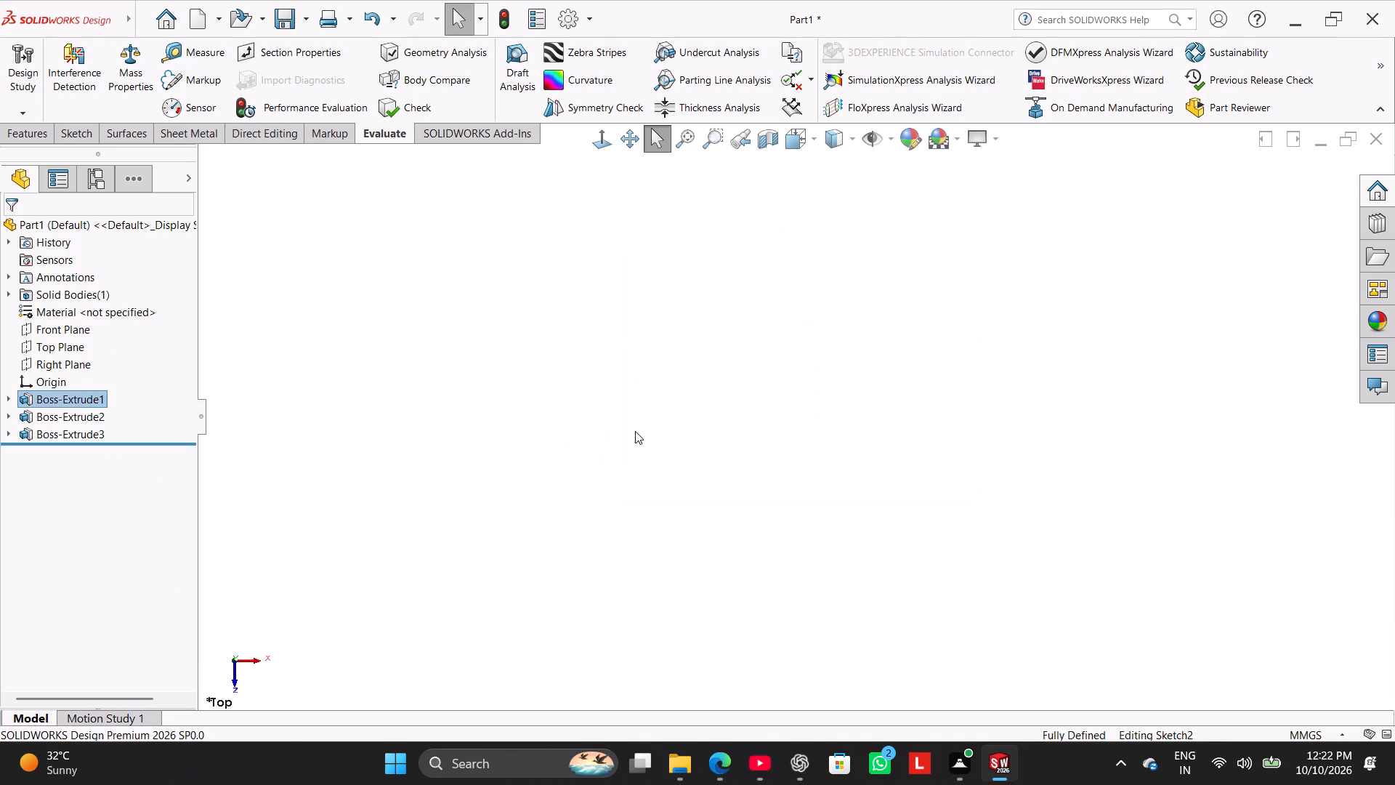
Delete the lower and upper slanted lines joining the right R18 arc to the outer rectangle's corners.
scroll(1112, 372, down, 1)
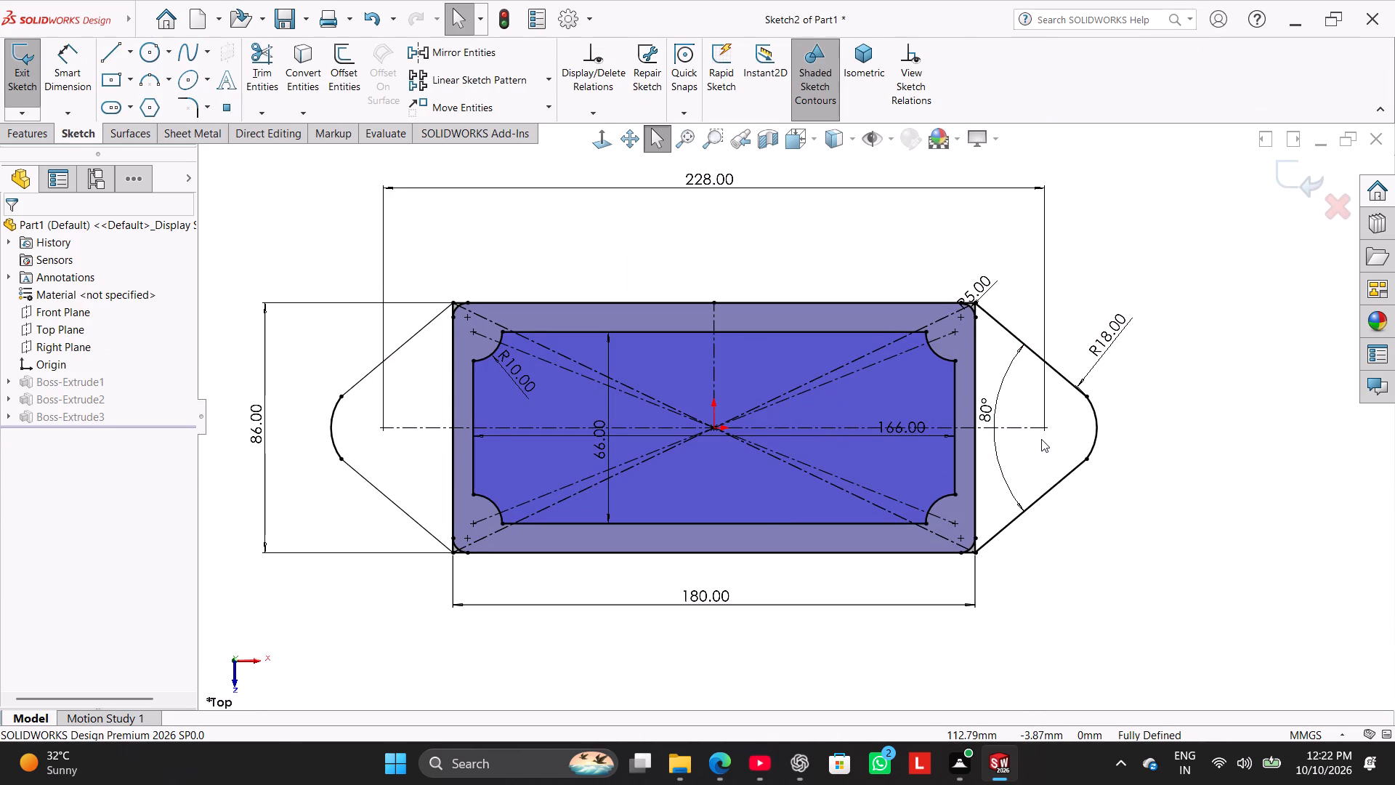
scroll(1041, 439, down, 1)
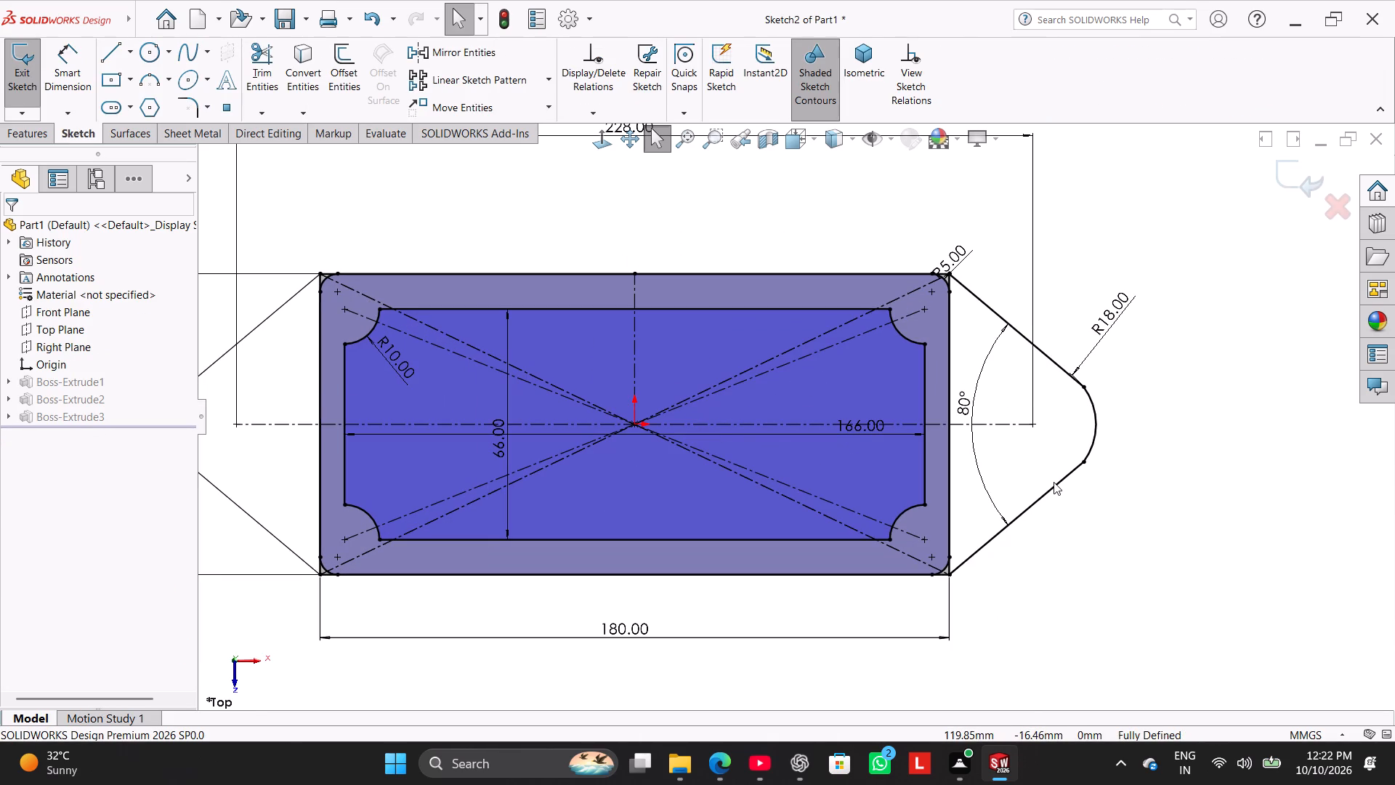
right_click(1062, 480)
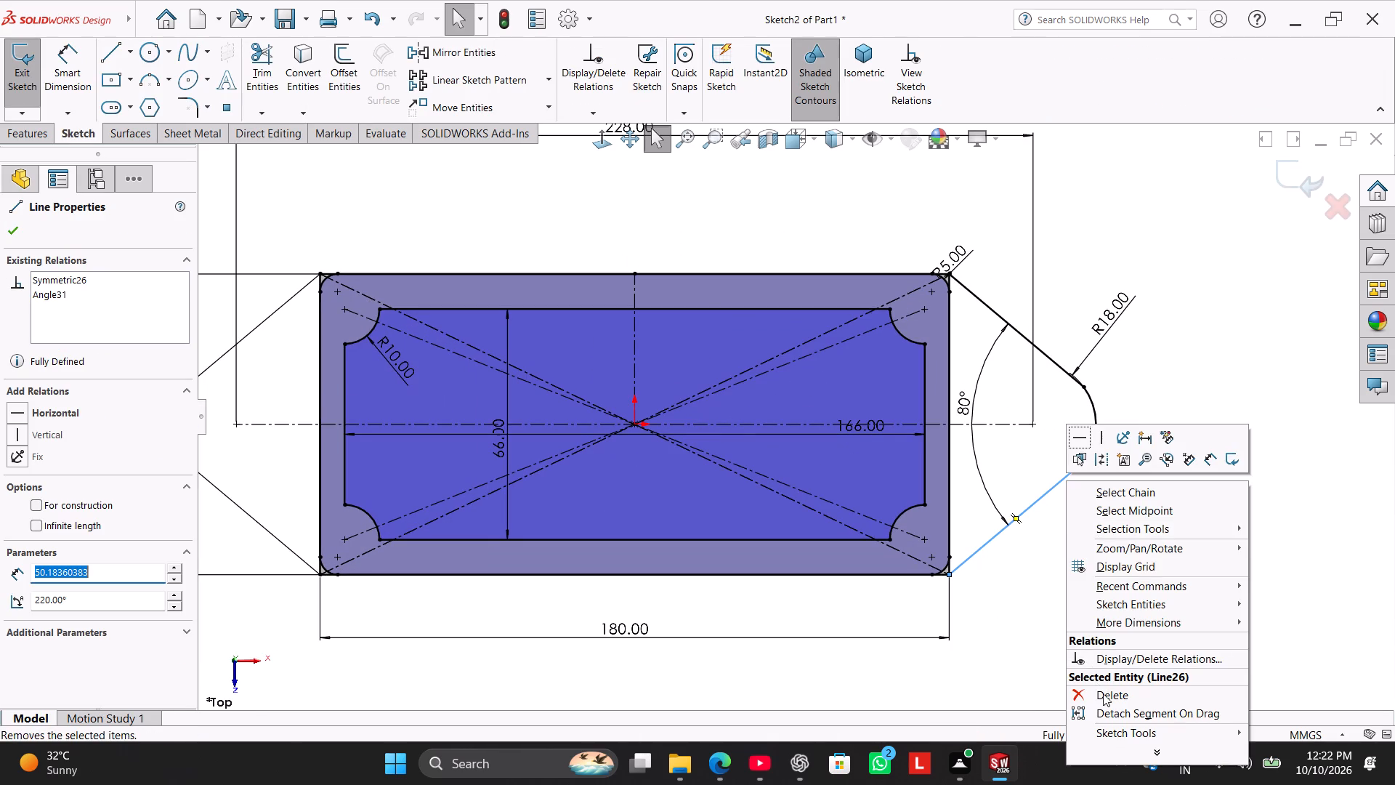
click(1102, 699)
click(588, 377)
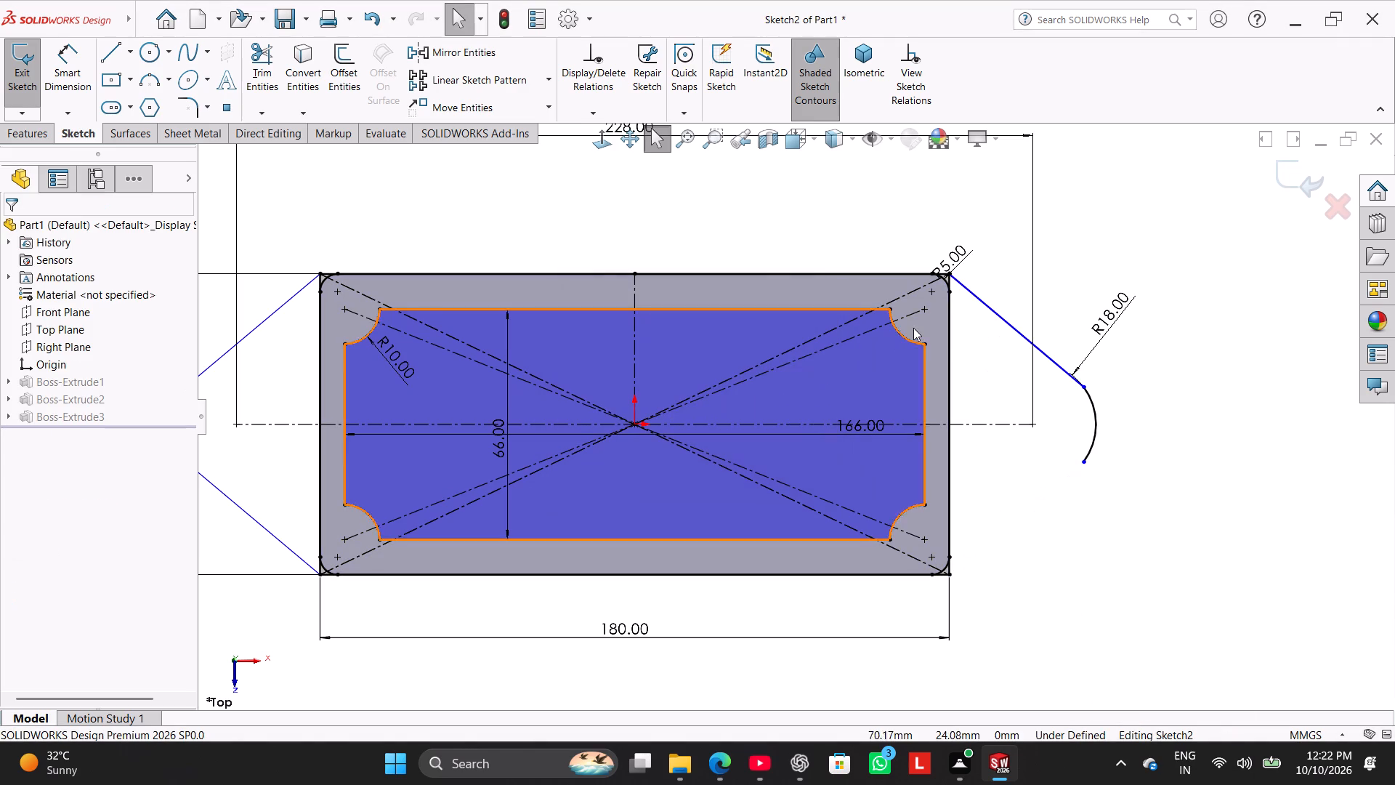
right_drag(989, 307, 1013, 311)
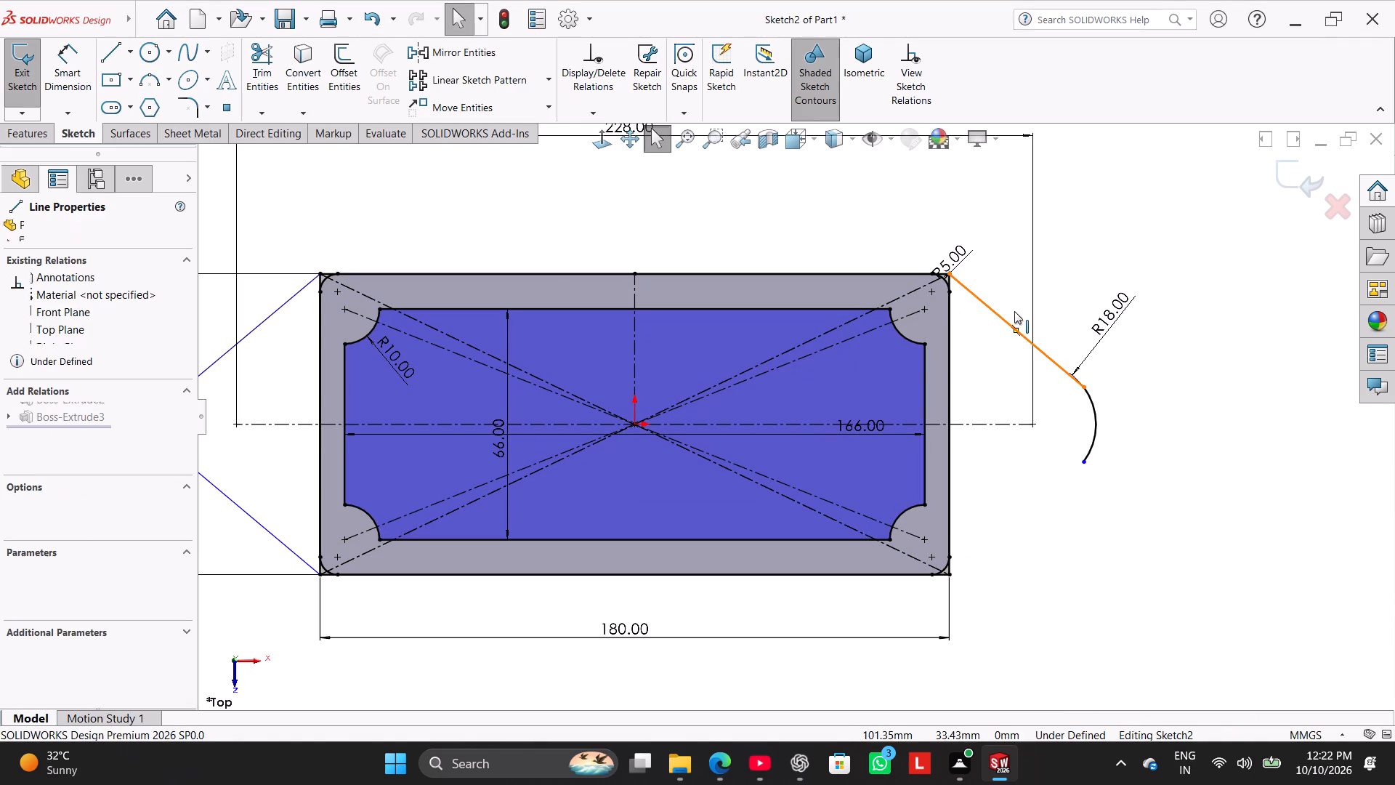
right_click(1019, 330)
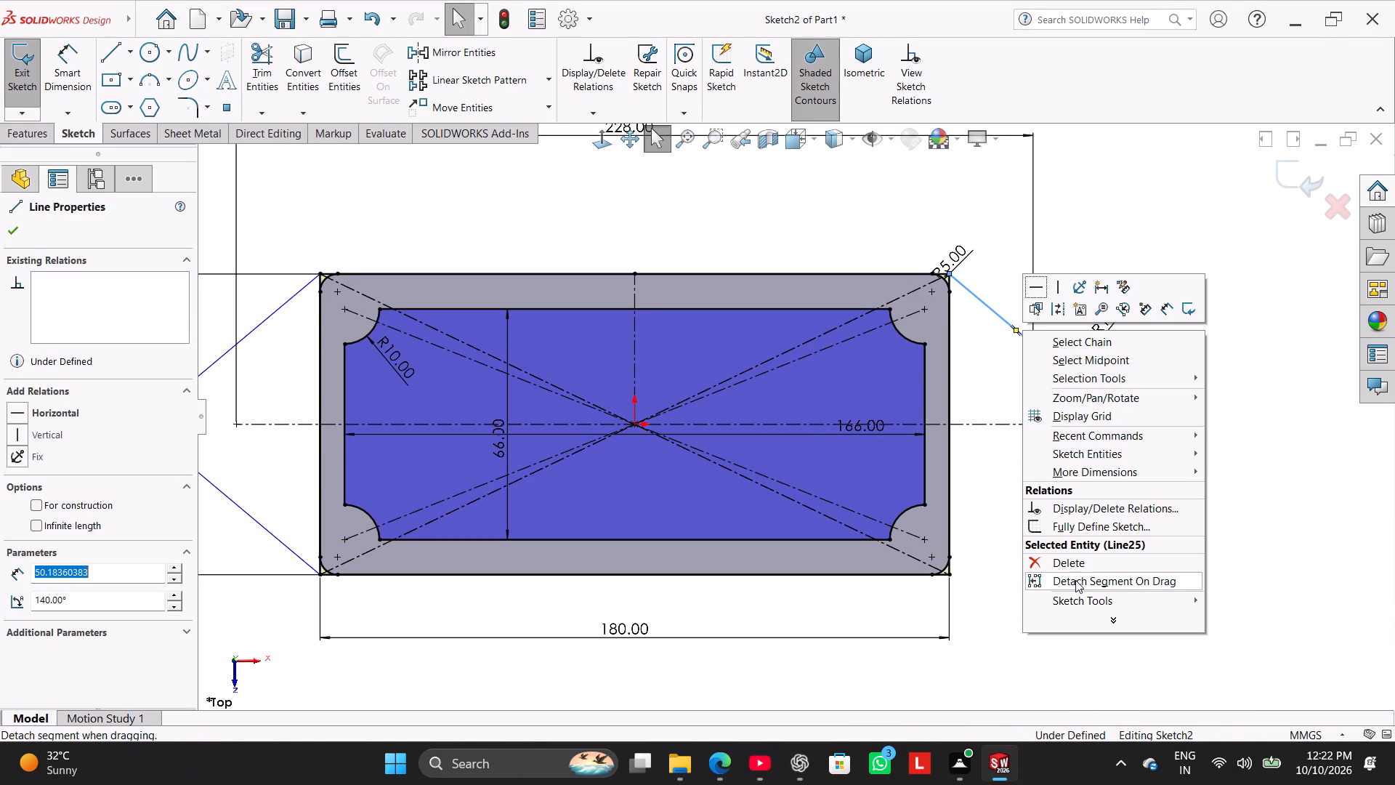
click(1070, 563)
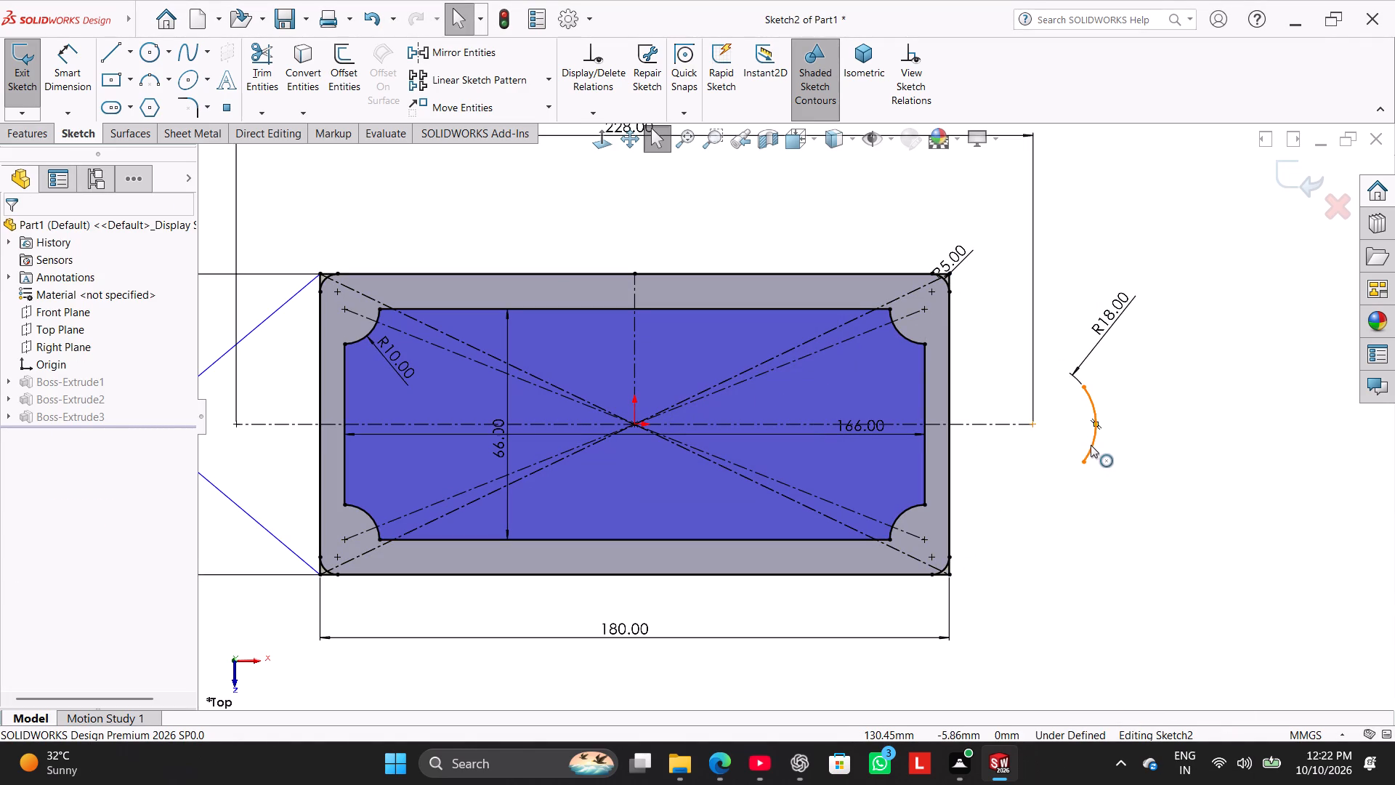
click(1054, 311)
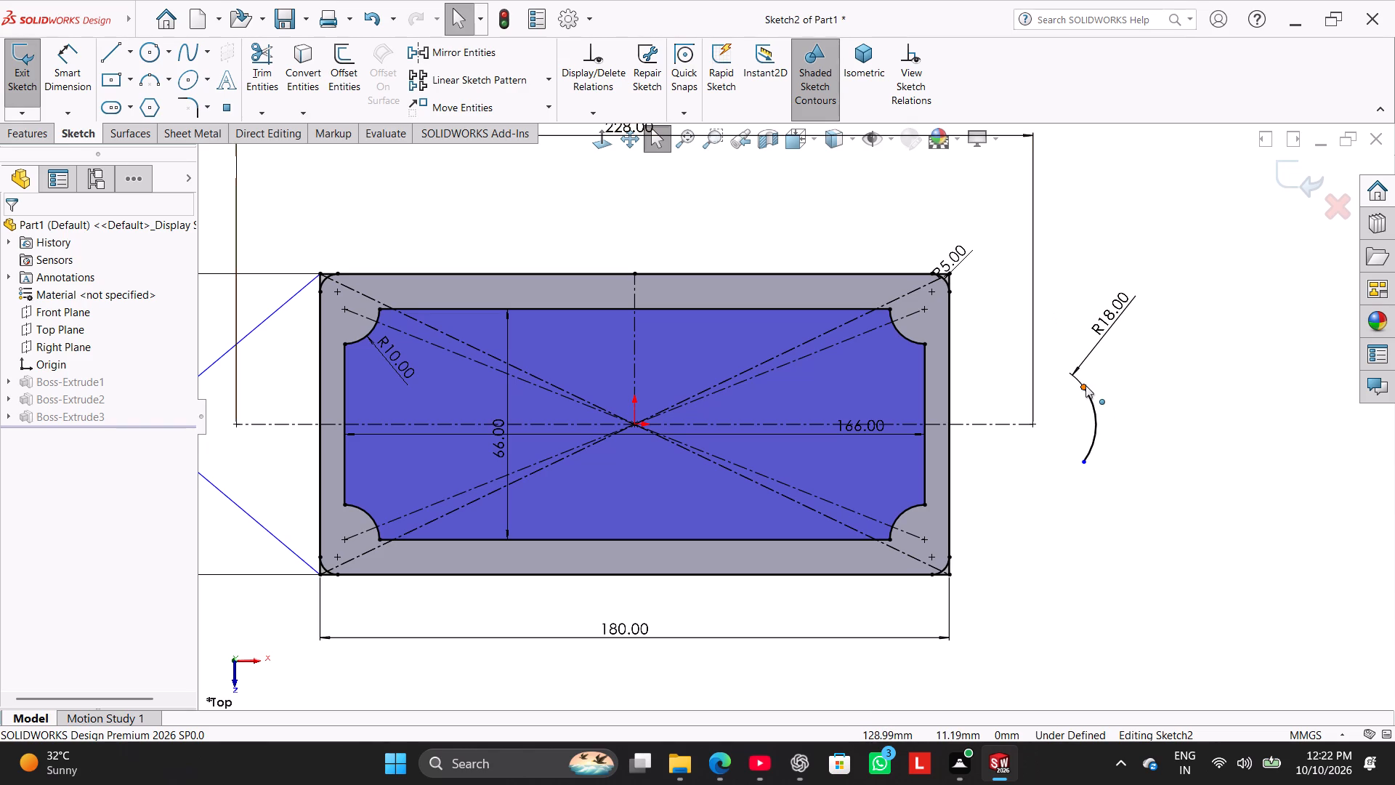
Extend the right R18 arc's ends around into a nearly full circle, leaving a small gap facing the rectangle.
drag(1085, 385, 996, 395)
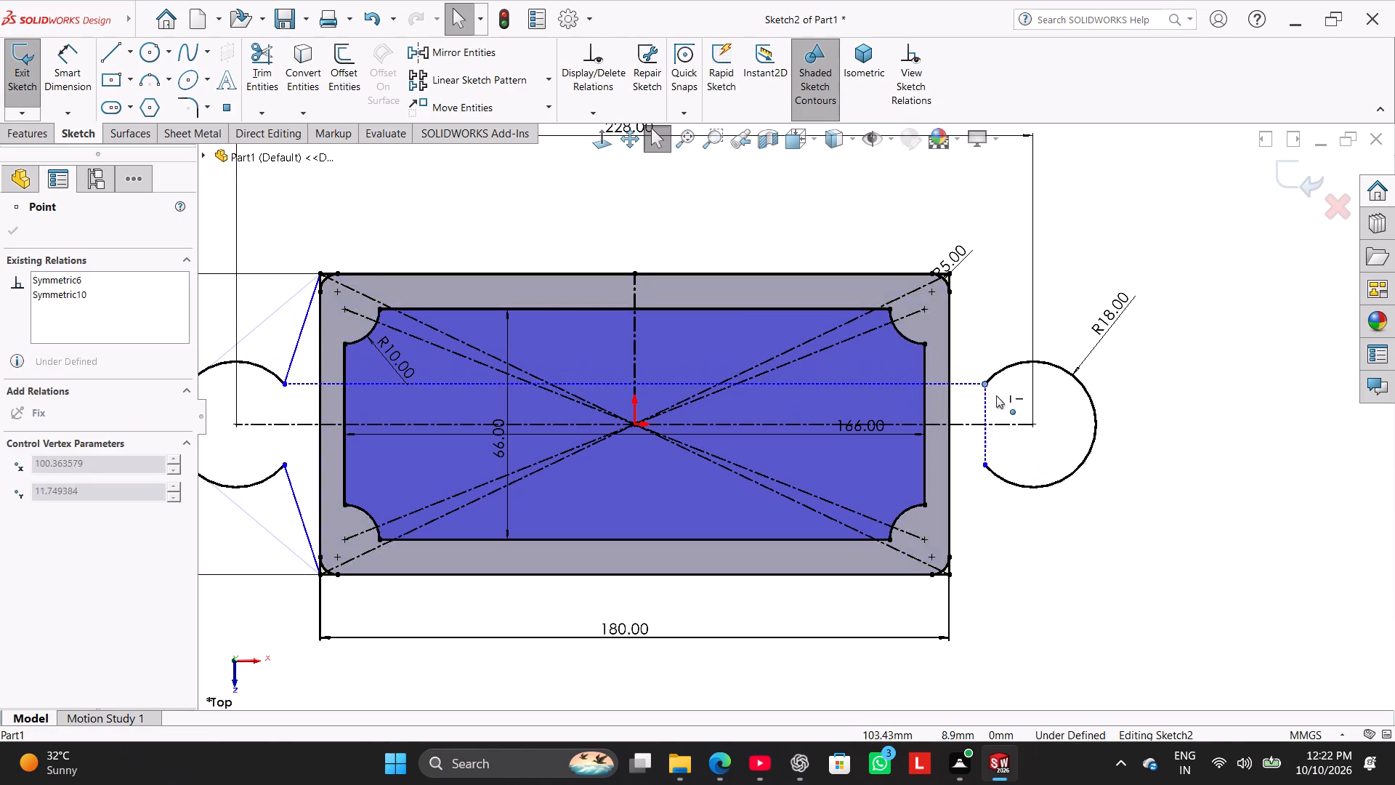
drag(996, 395, 990, 412)
click(1004, 301)
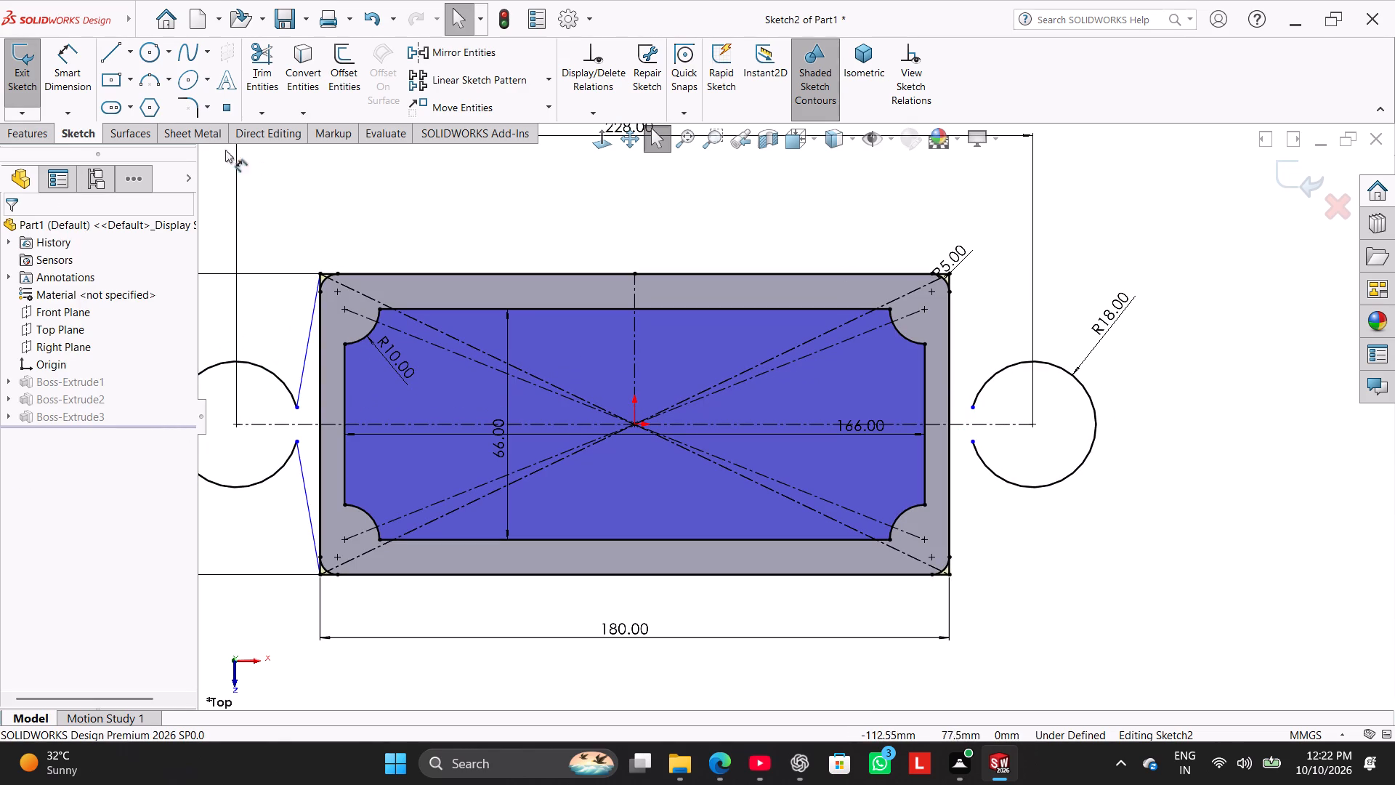
Sketch a slanted line about 38.5 mm long, tangent to the right arc's upper part and ending on the rectangle's right edge near its upper corner.
click(120, 51)
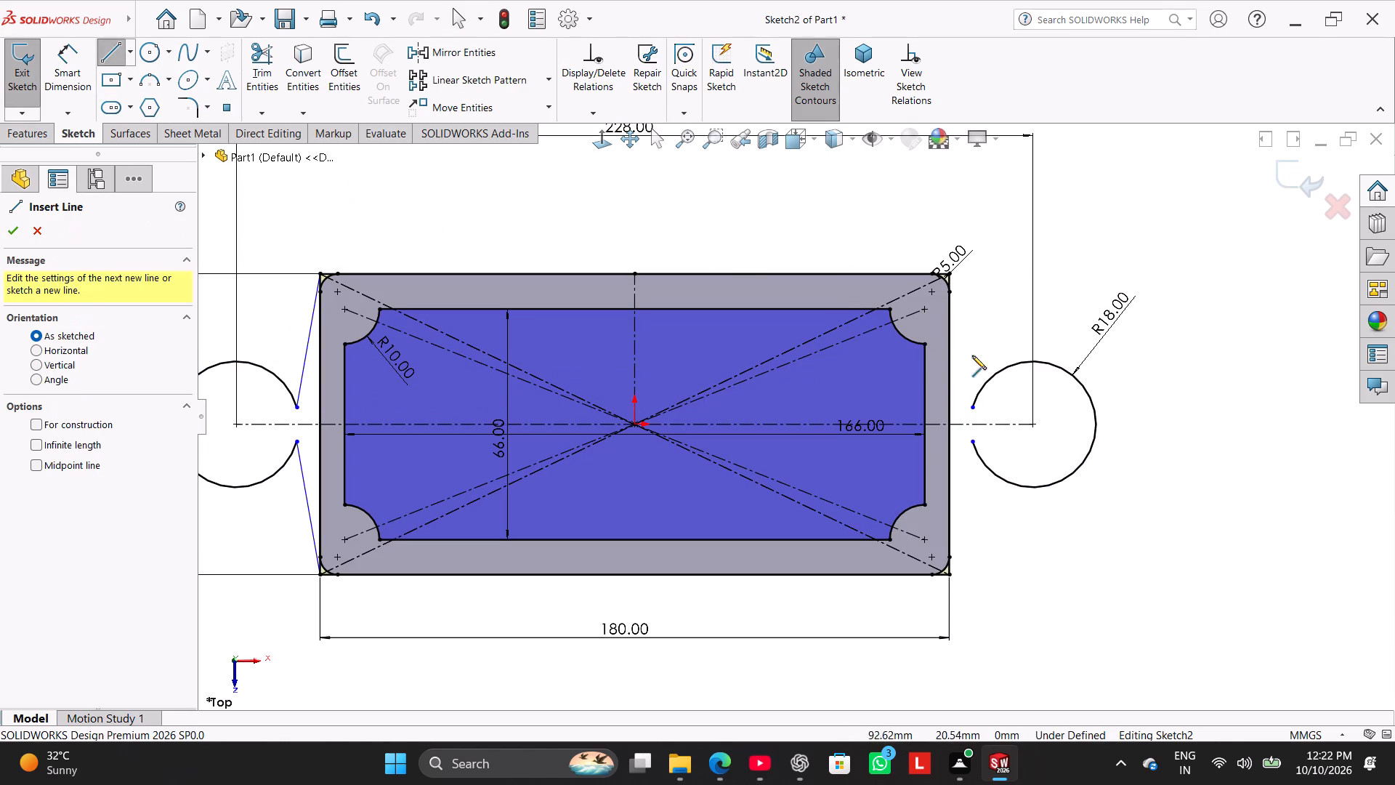
click(1048, 361)
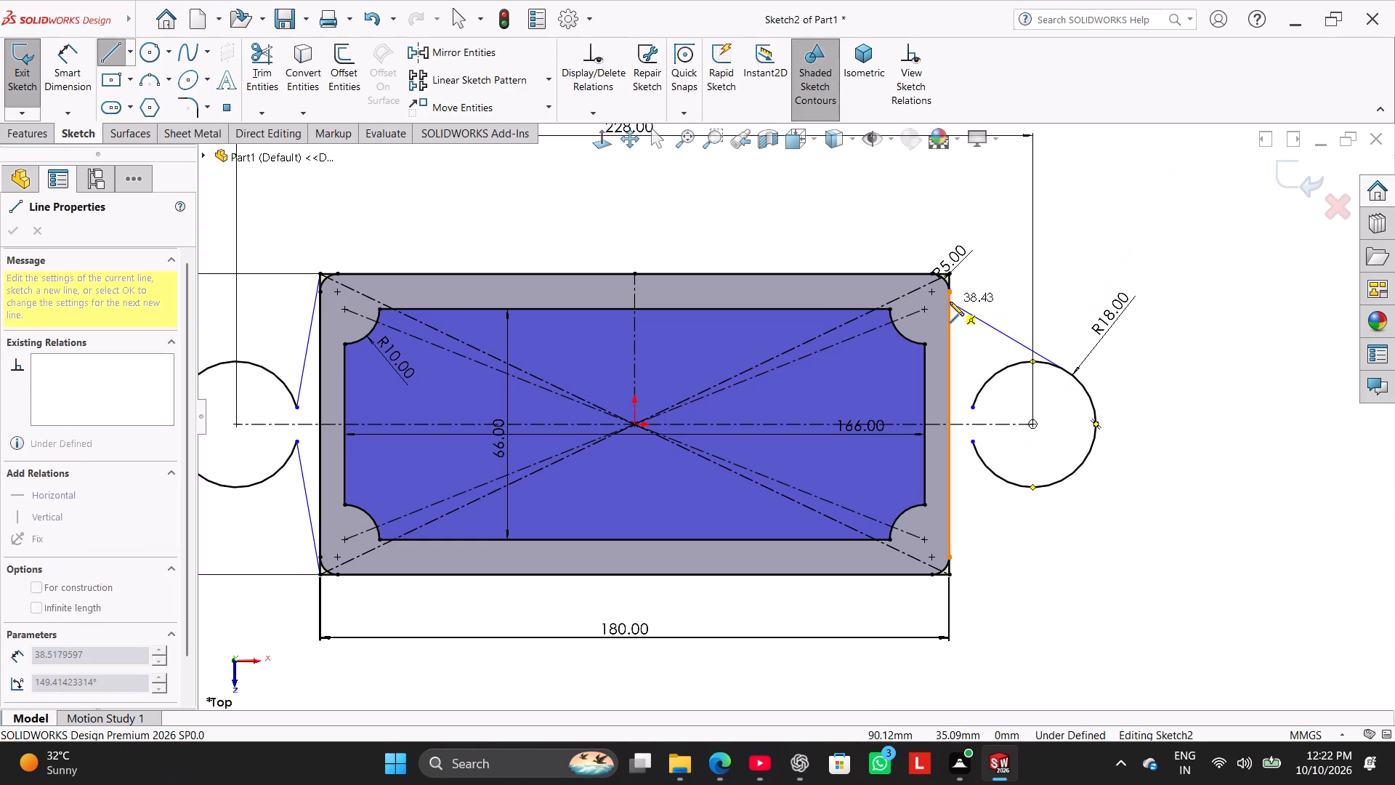
click(950, 302)
right_click(973, 272)
click(998, 281)
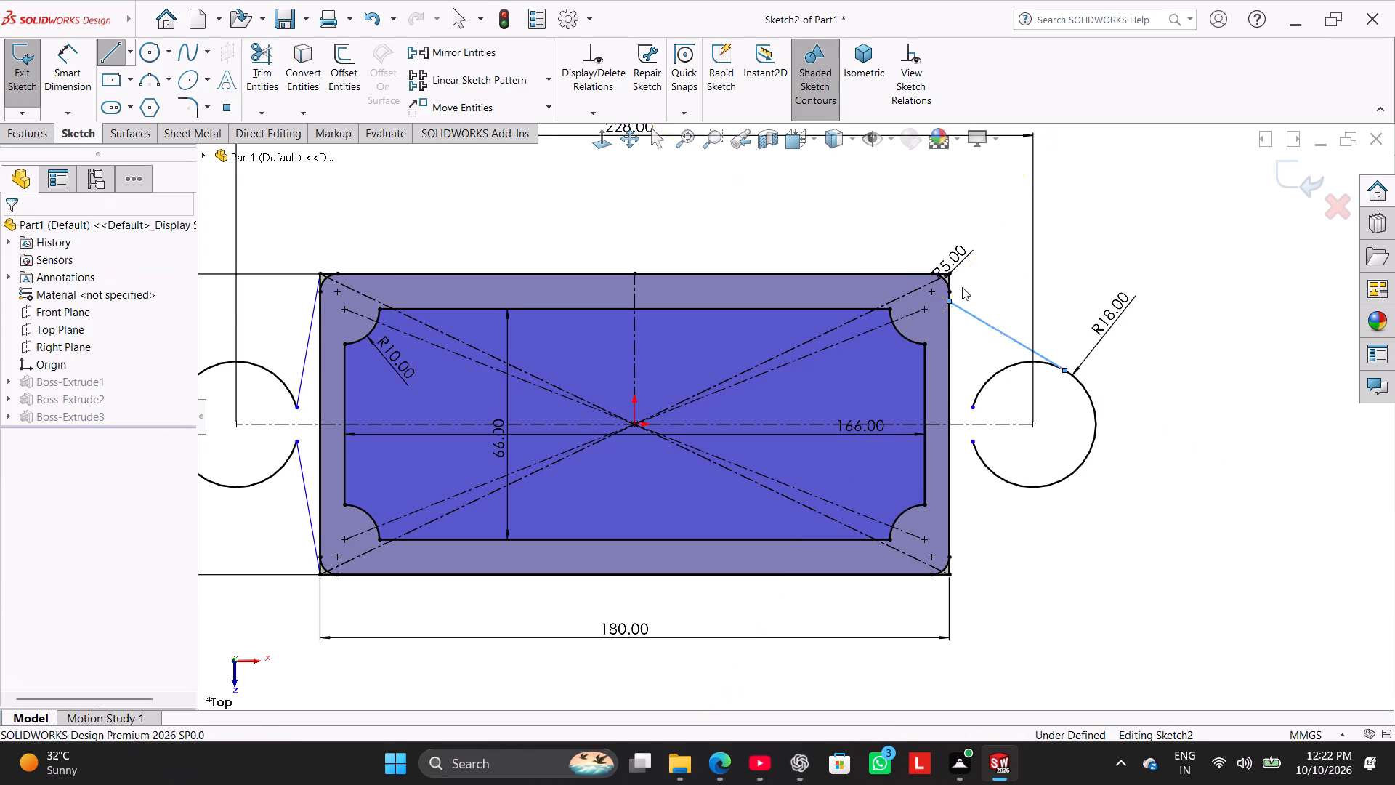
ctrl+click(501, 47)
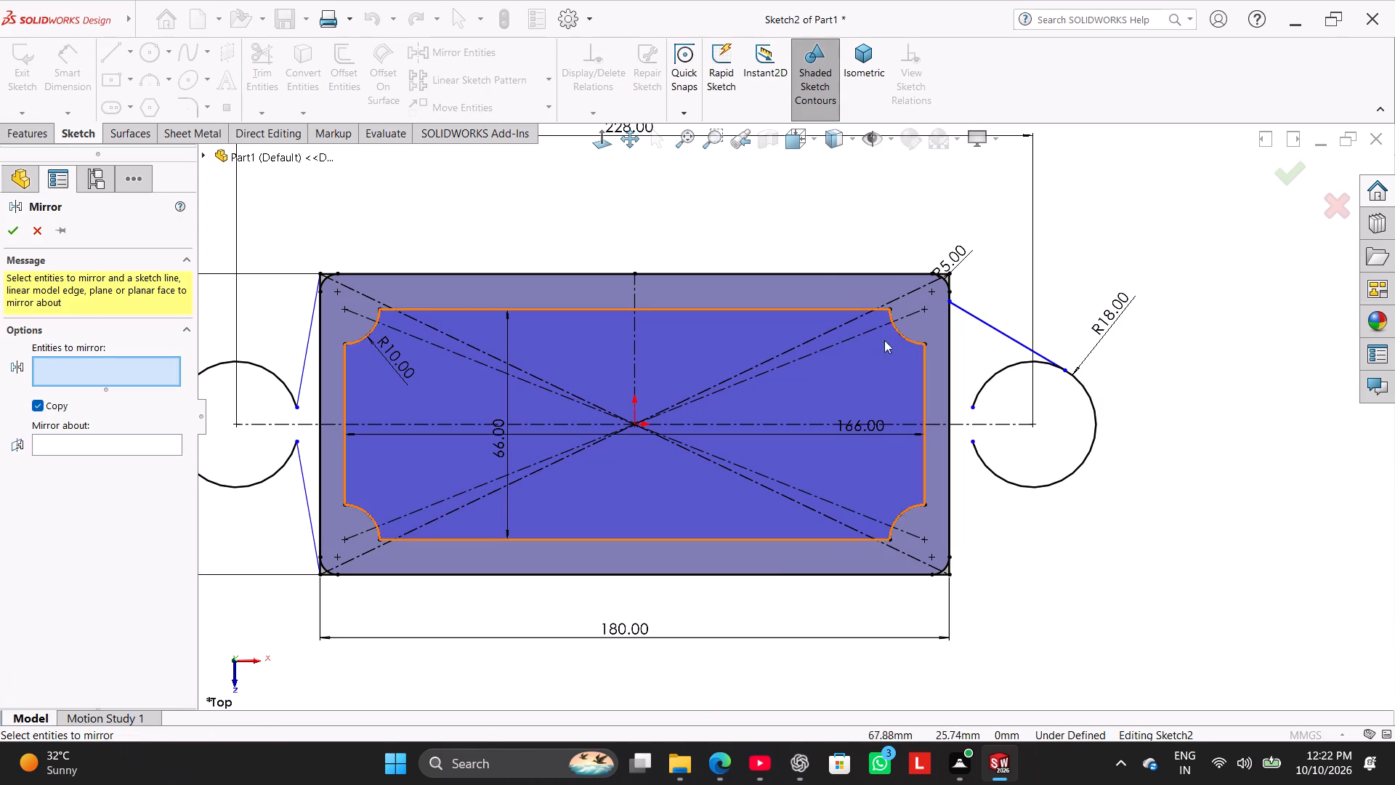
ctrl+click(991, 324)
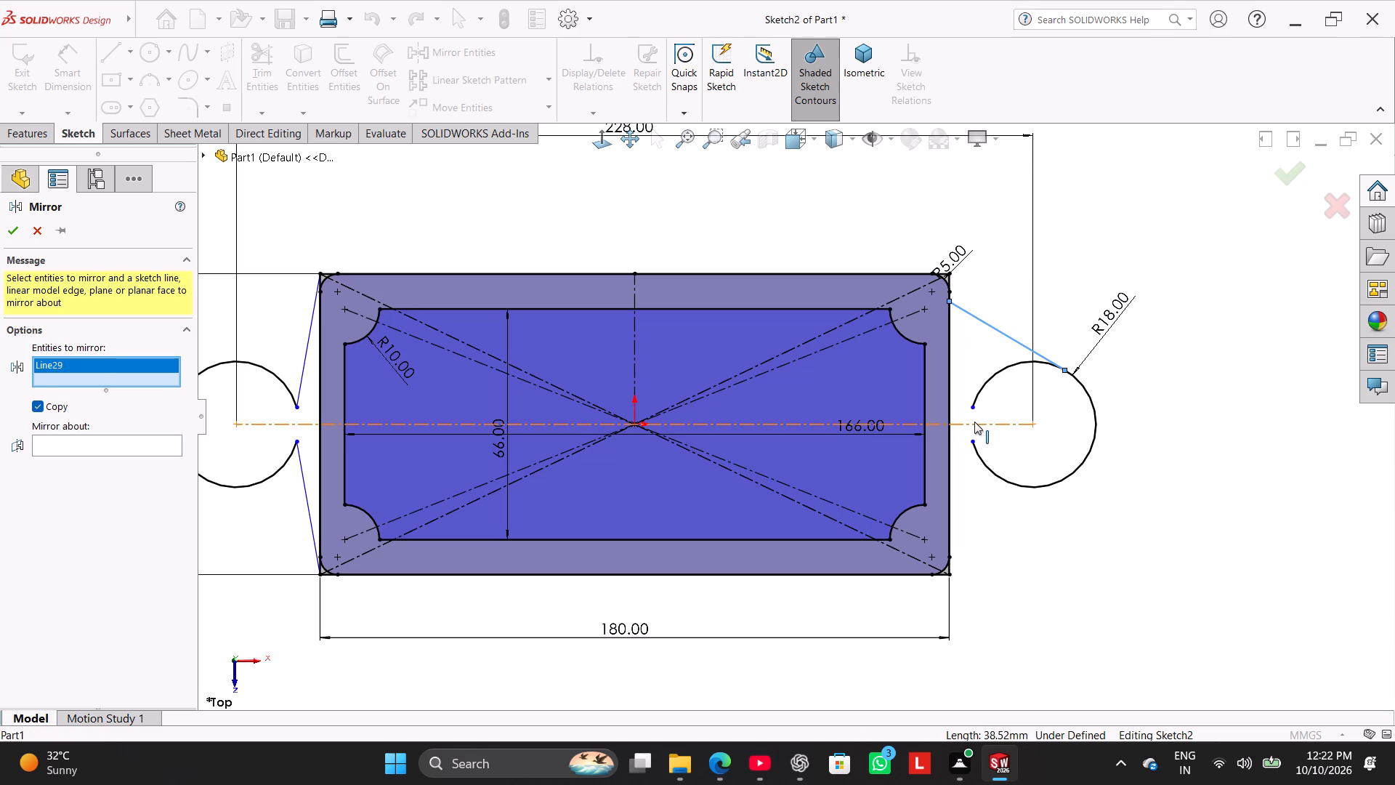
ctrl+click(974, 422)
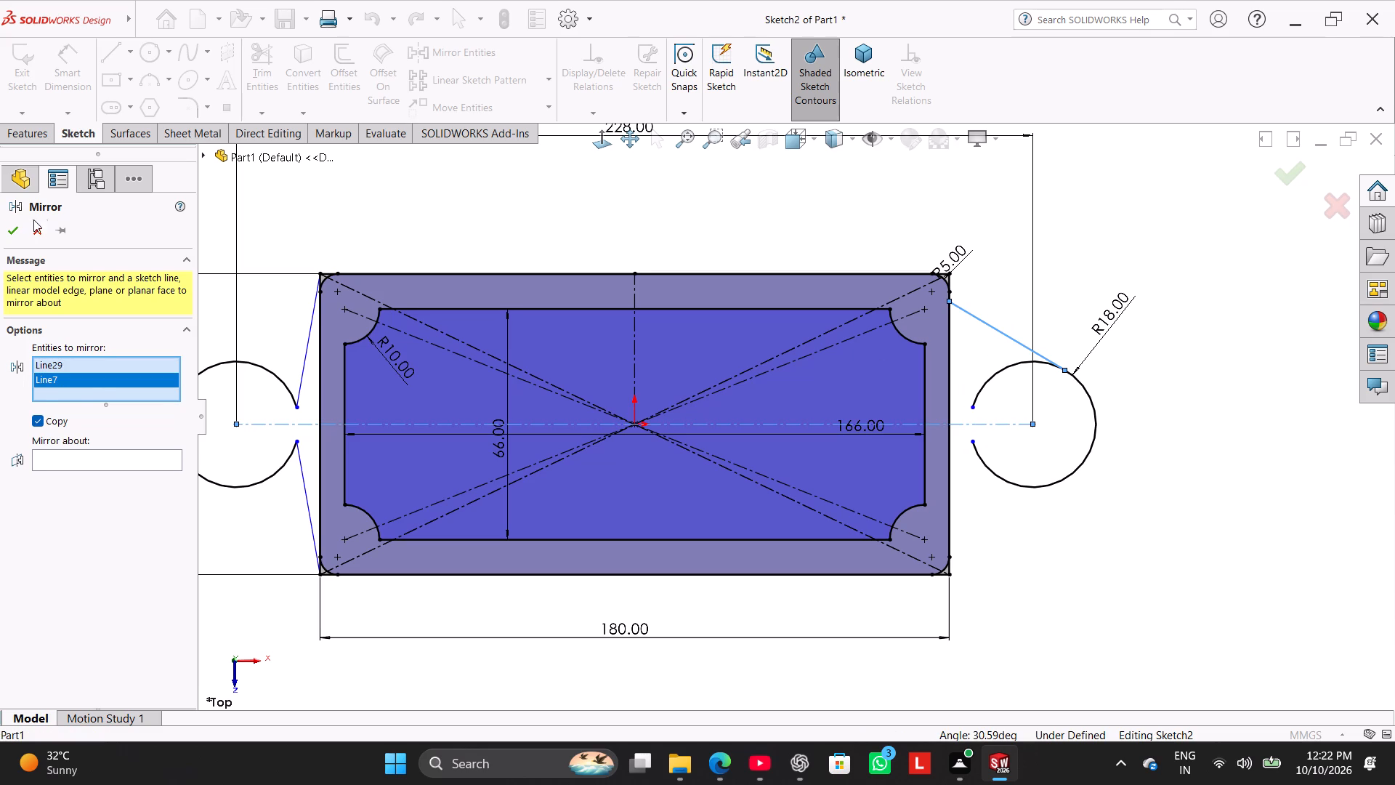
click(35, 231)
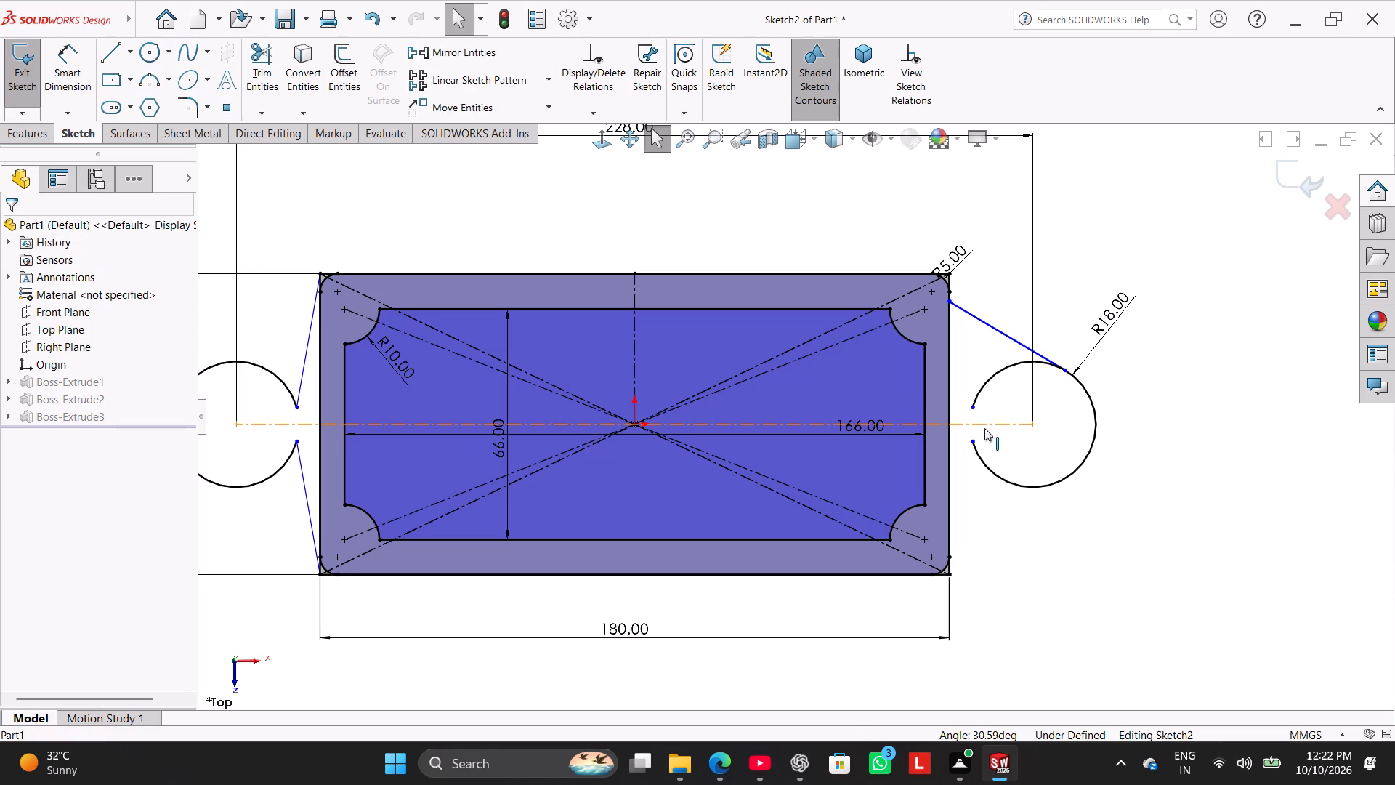
Mirror the new slanted tangent line about the horizontal centreline to the lower side of the right arc.
ctrl+click(984, 428)
ctrl+click(1000, 335)
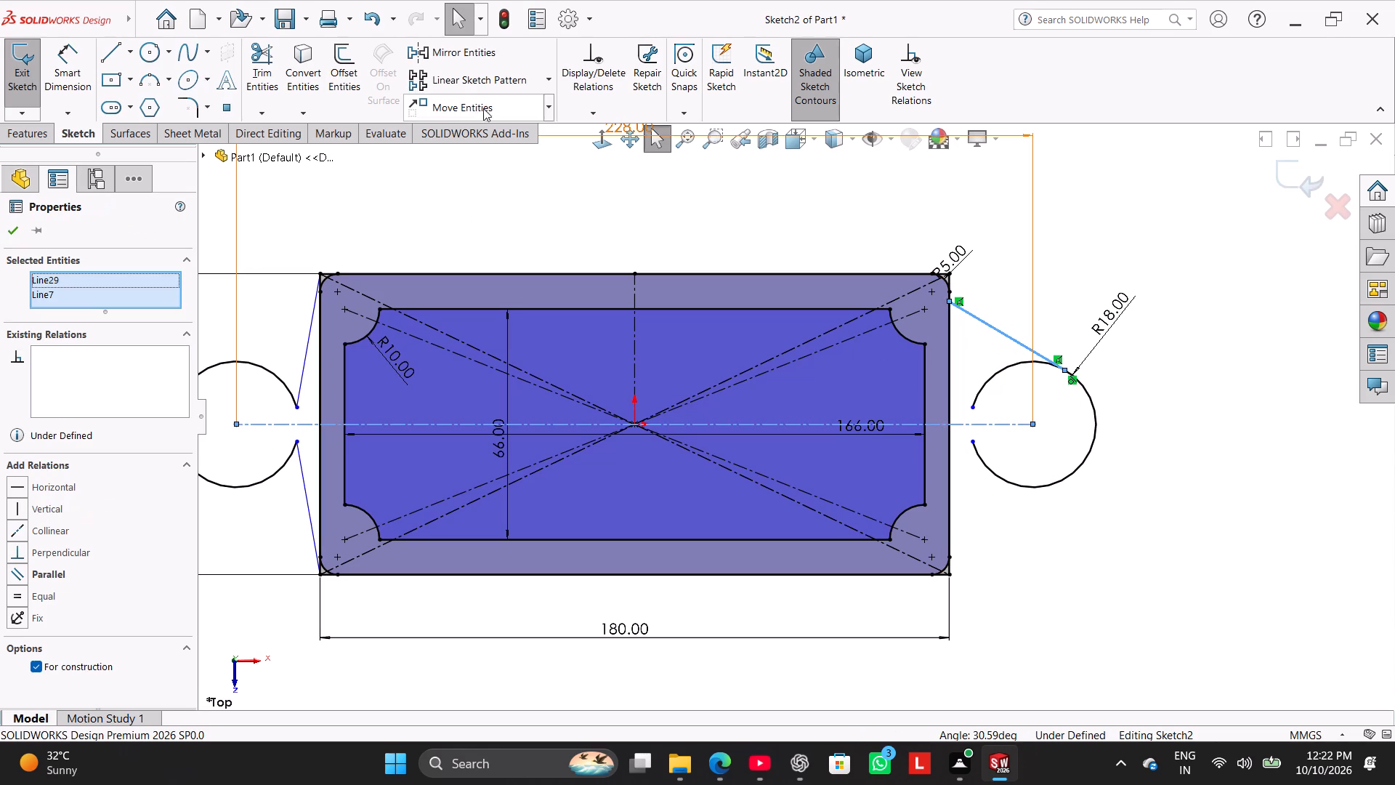
click(477, 44)
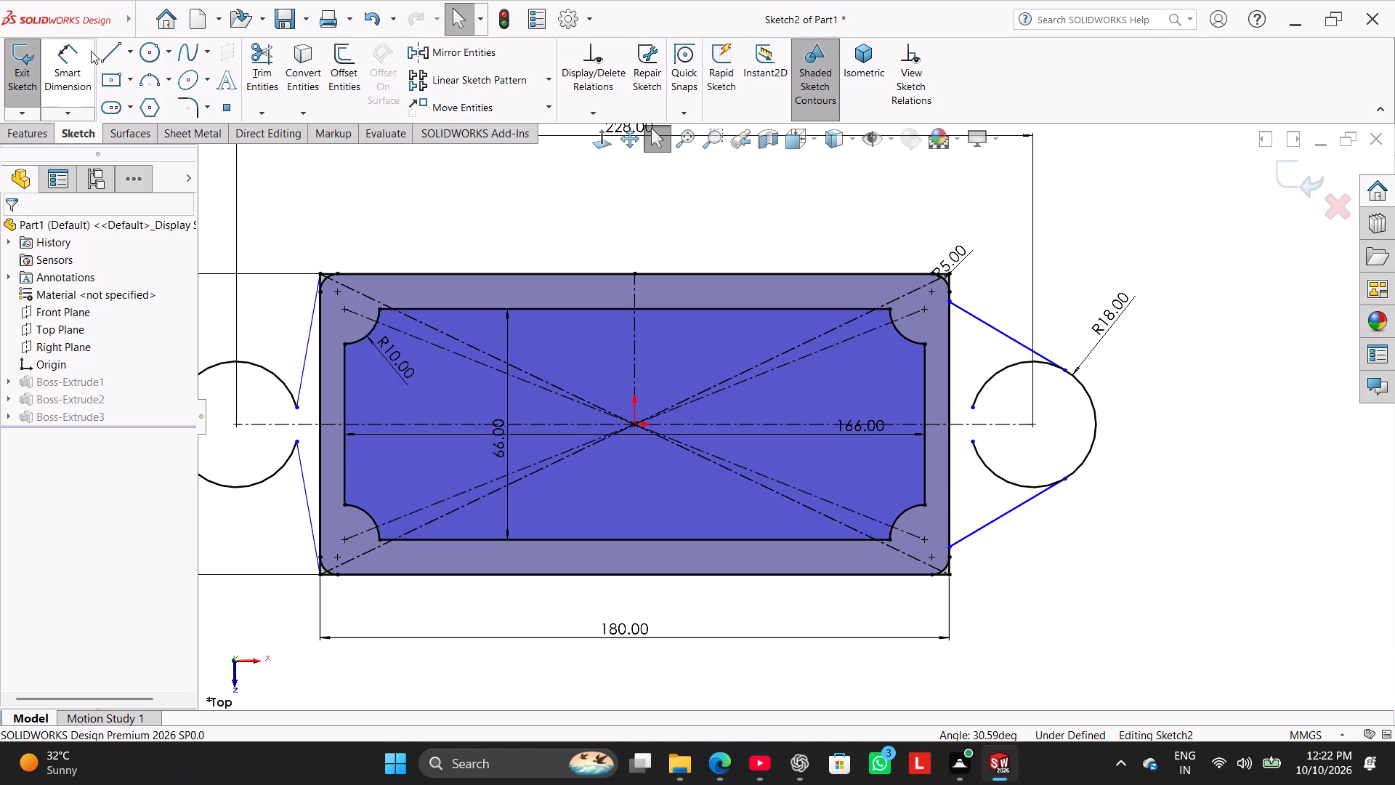
Dimension the angle between the two slanted lines at the right arc as 80°.
click(84, 58)
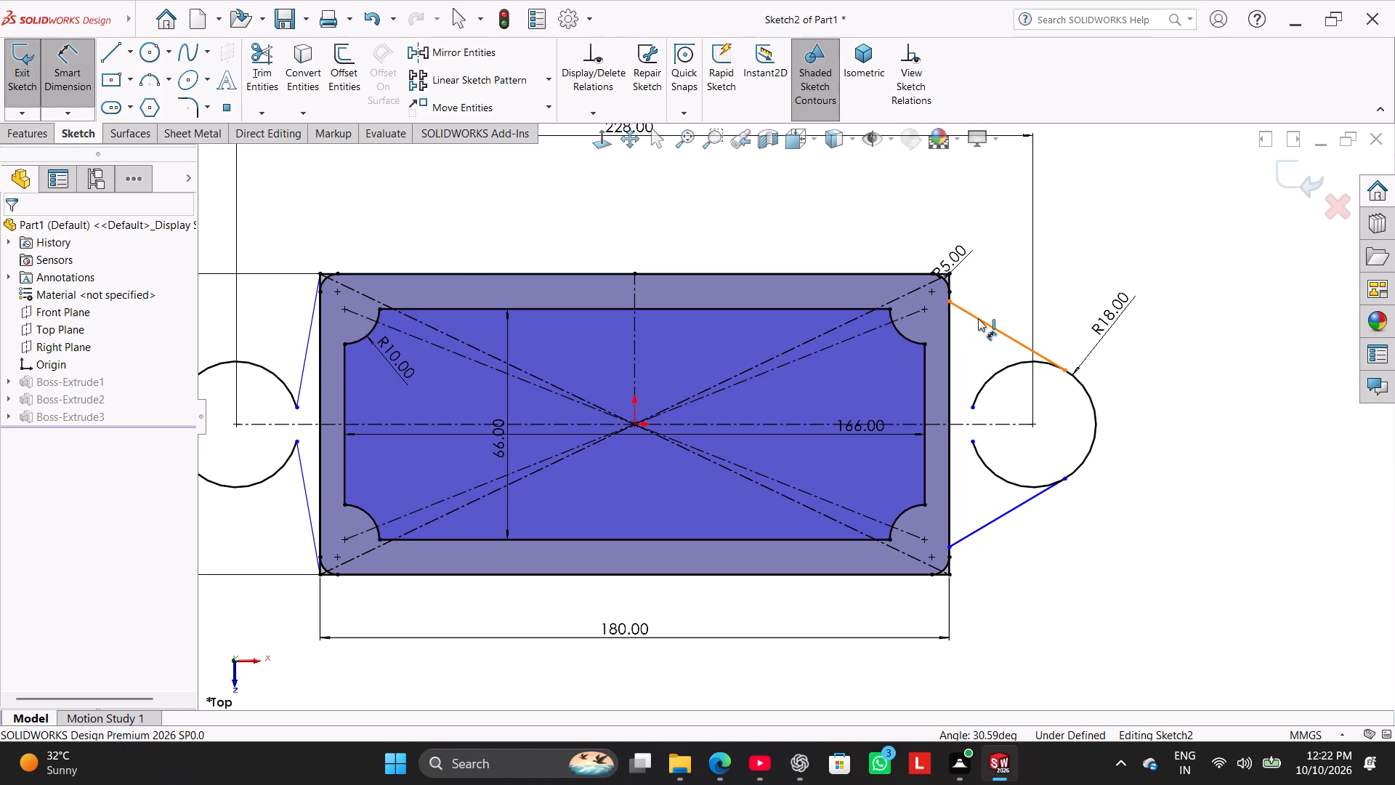
click(979, 318)
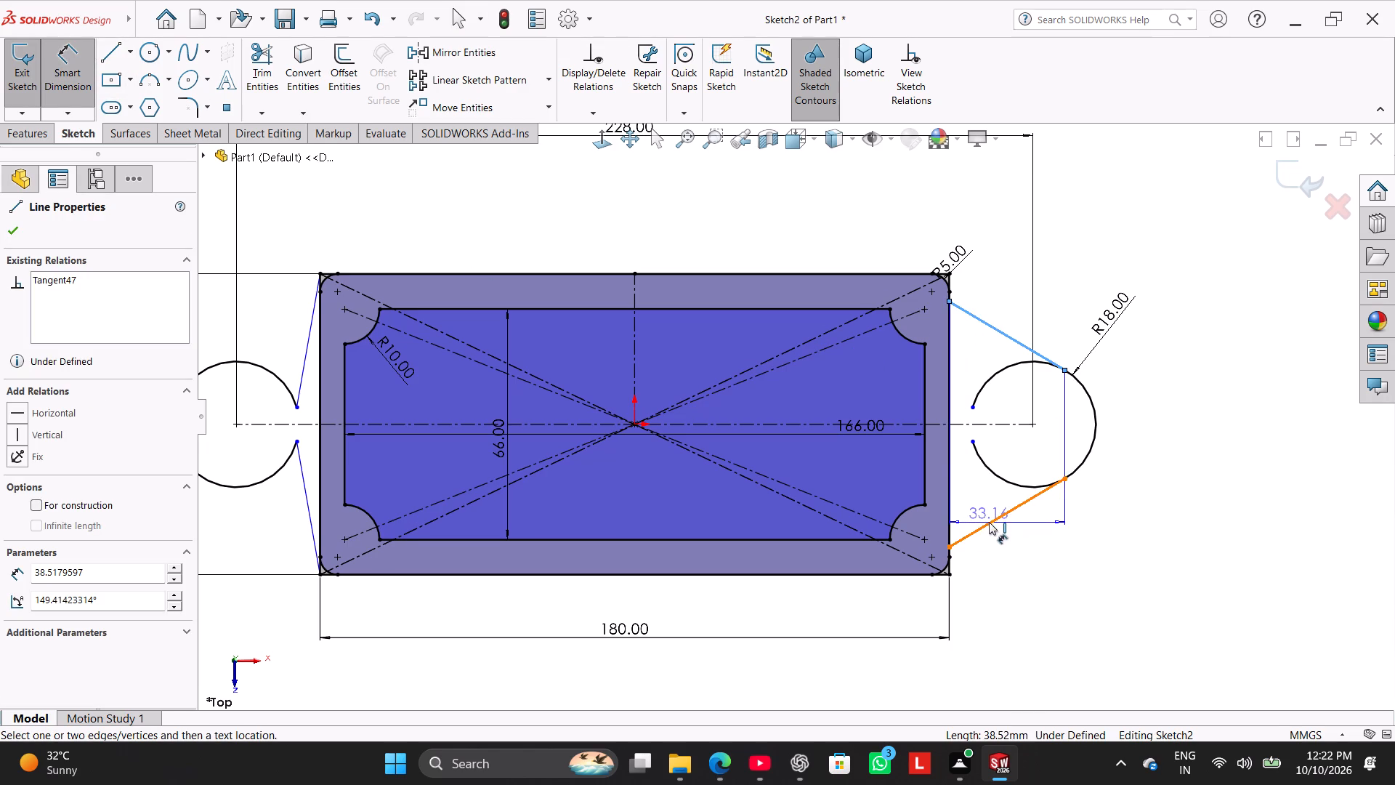
click(989, 522)
click(972, 472)
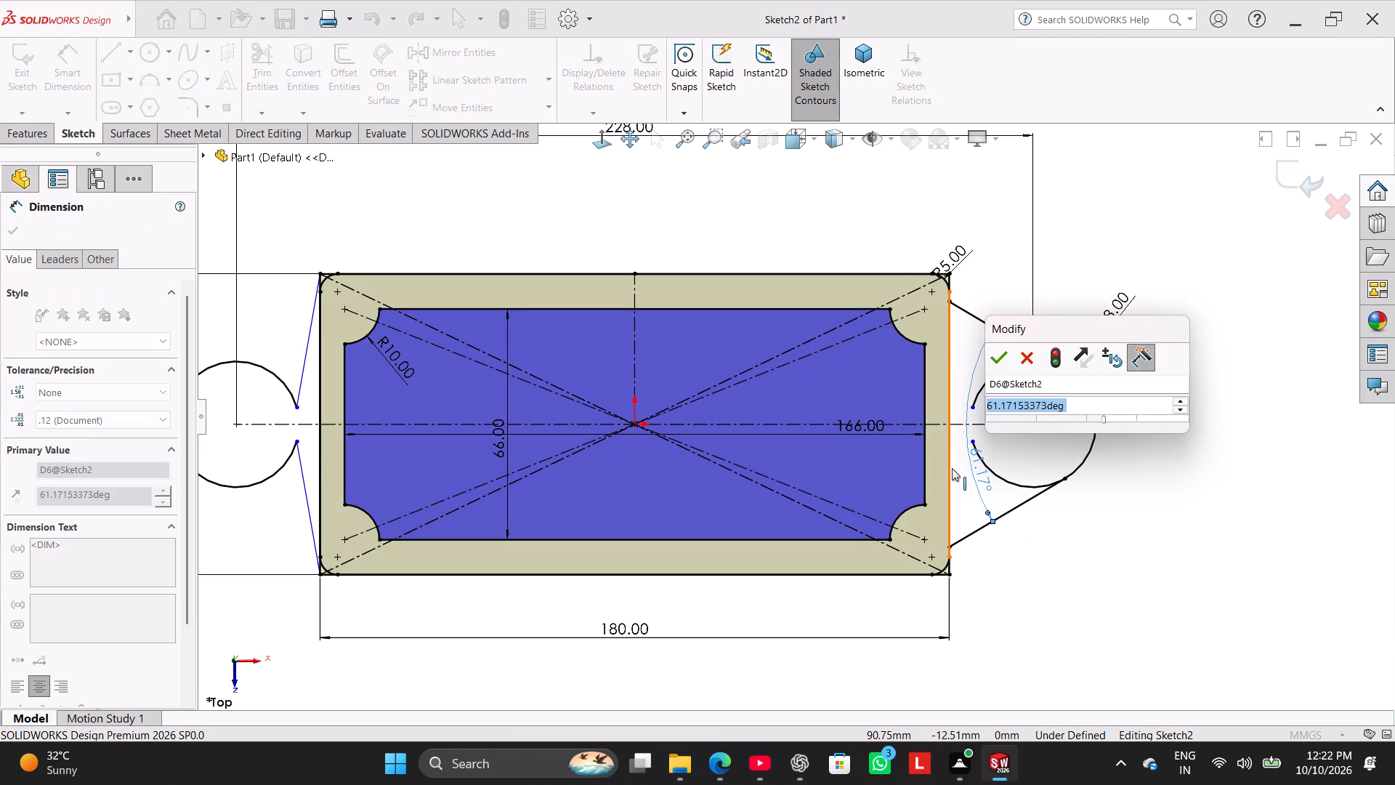
text(80)
key(Return)
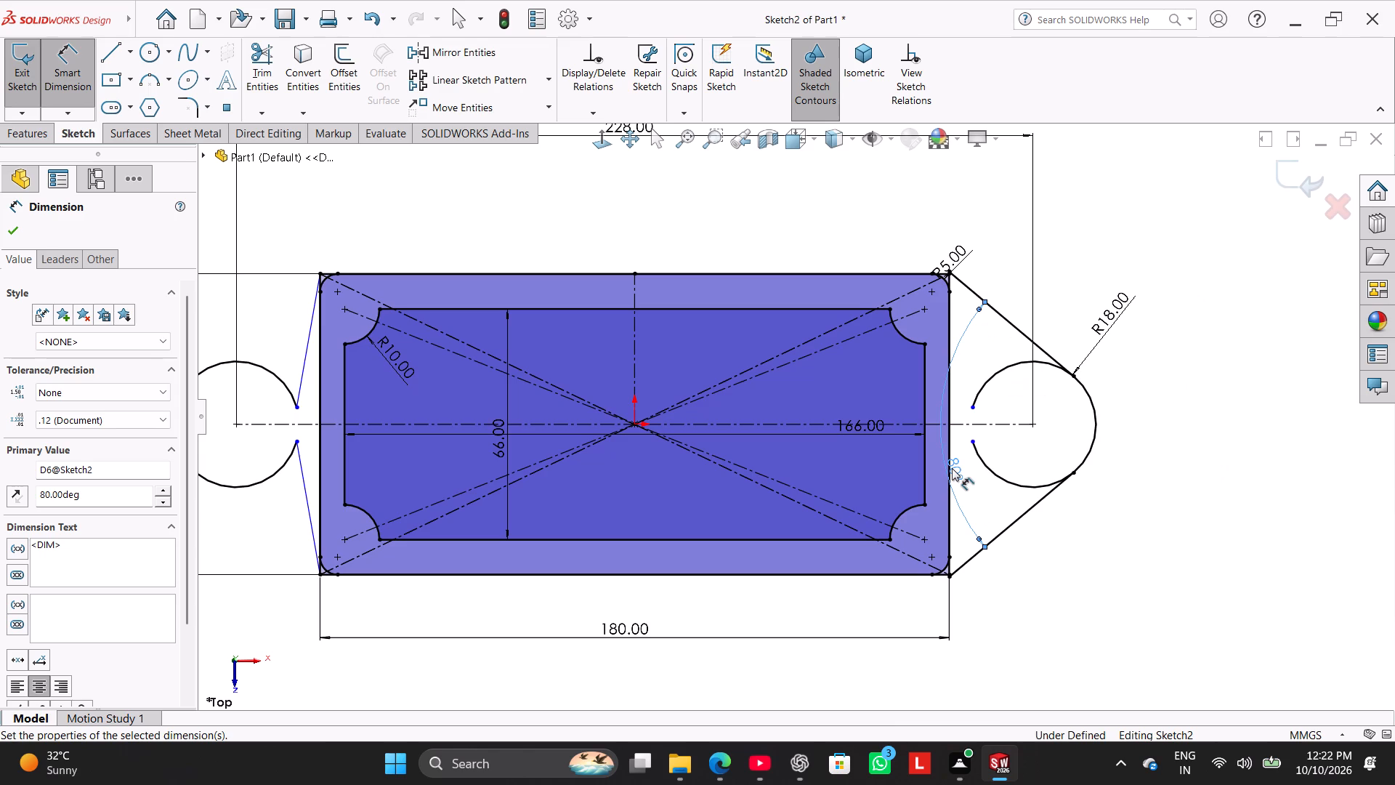
Examine where the right slanted lines' ends lie relative to the outer rectangle's upper and lower corners.
scroll(966, 552, down, 10)
scroll(940, 443, up, 2)
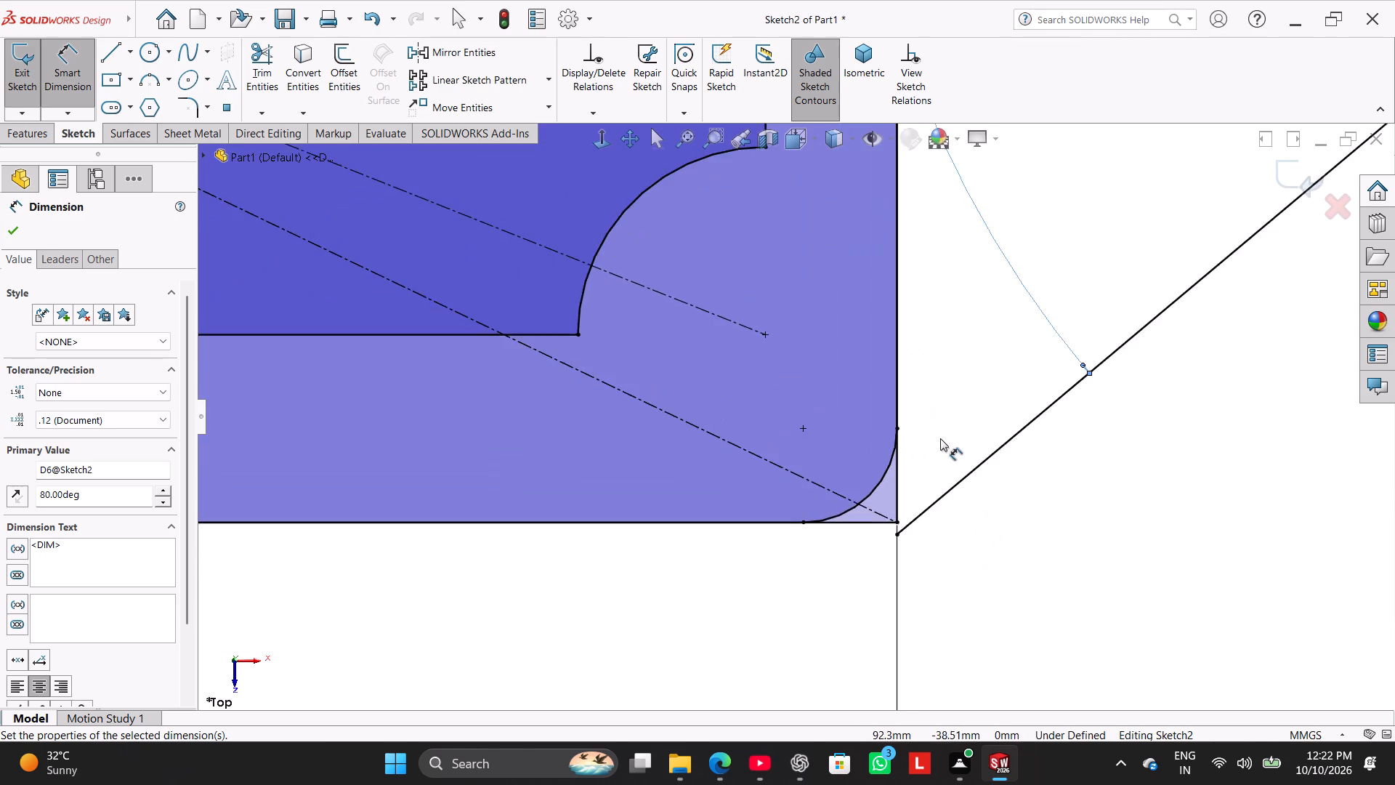
scroll(940, 438, up, 8)
scroll(878, 185, up, 1)
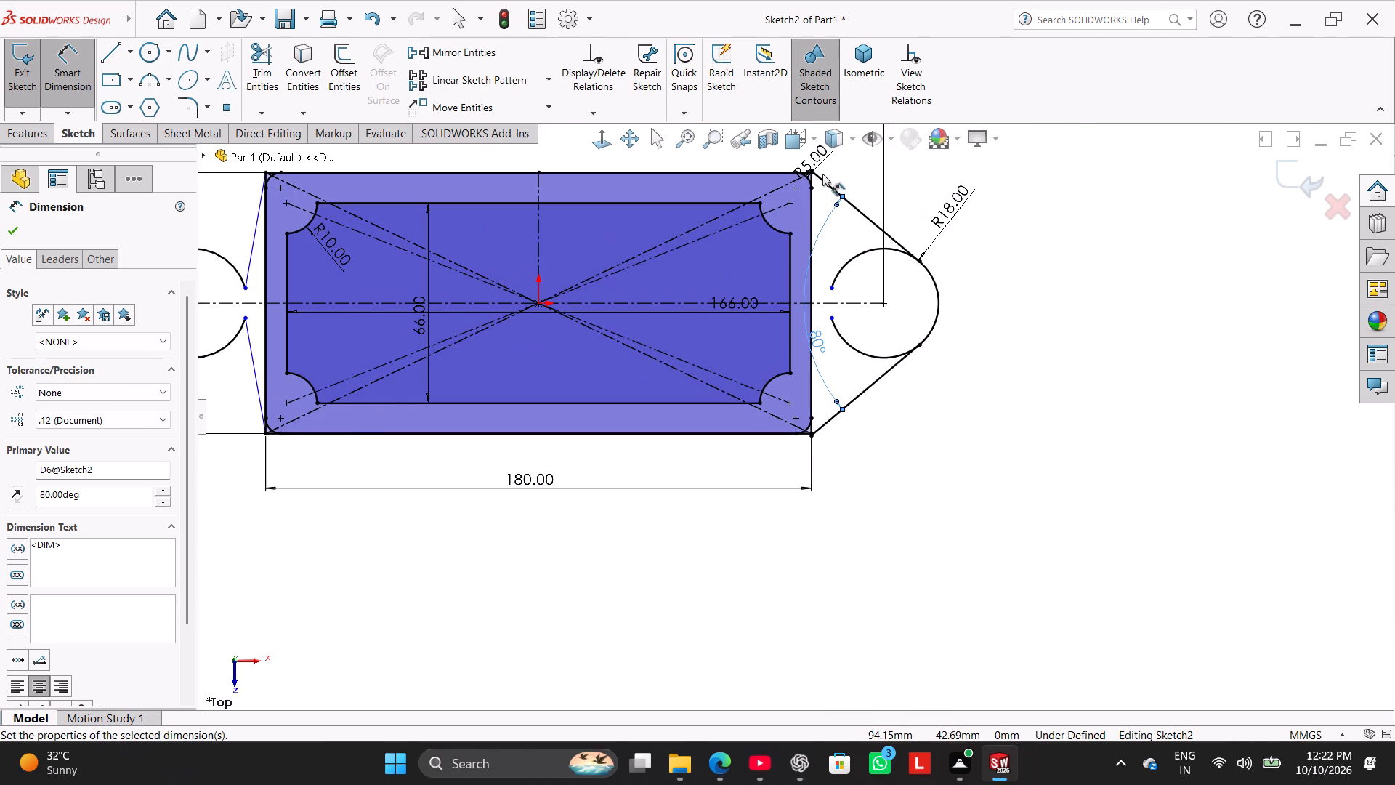
scroll(822, 174, up, 1)
scroll(824, 174, down, 4)
scroll(774, 317, down, 11)
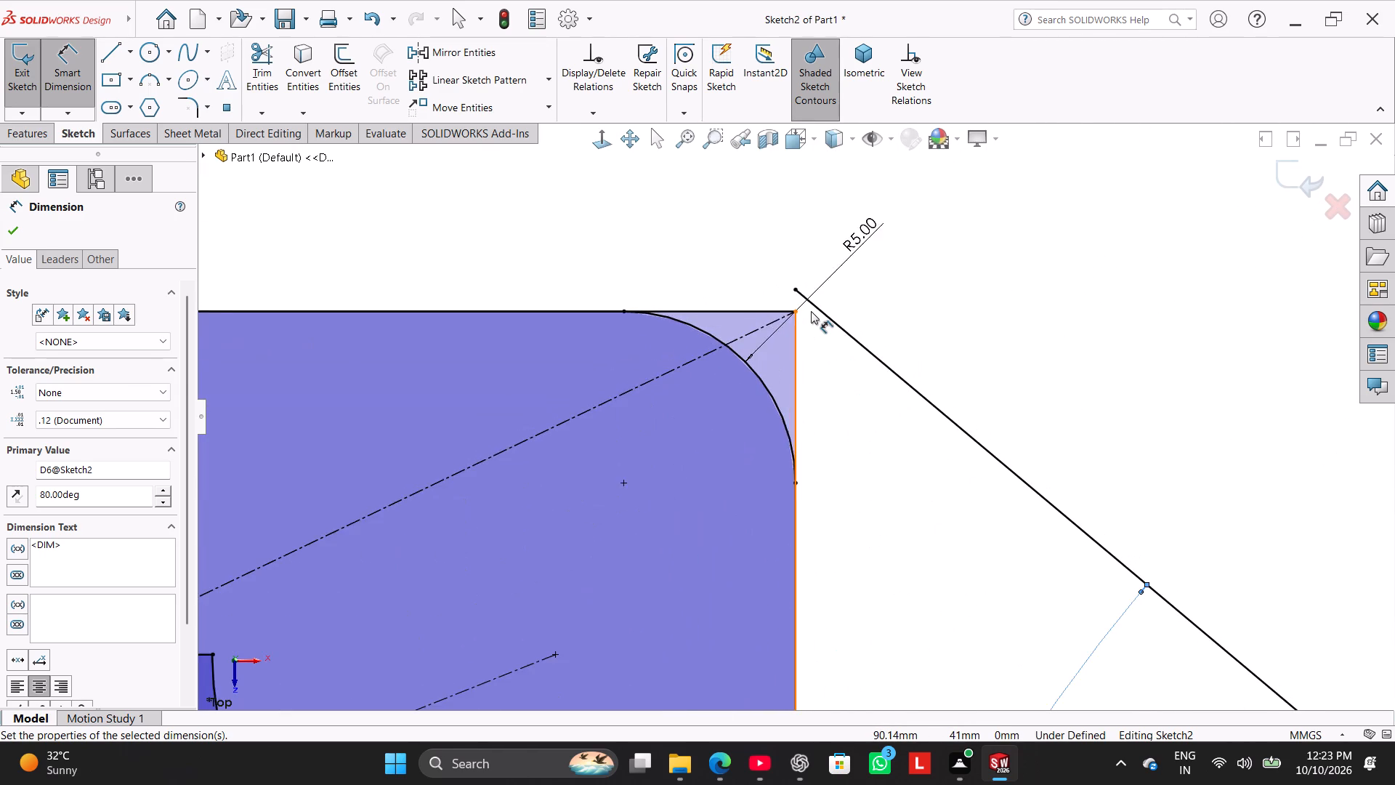
scroll(808, 344, up, 16)
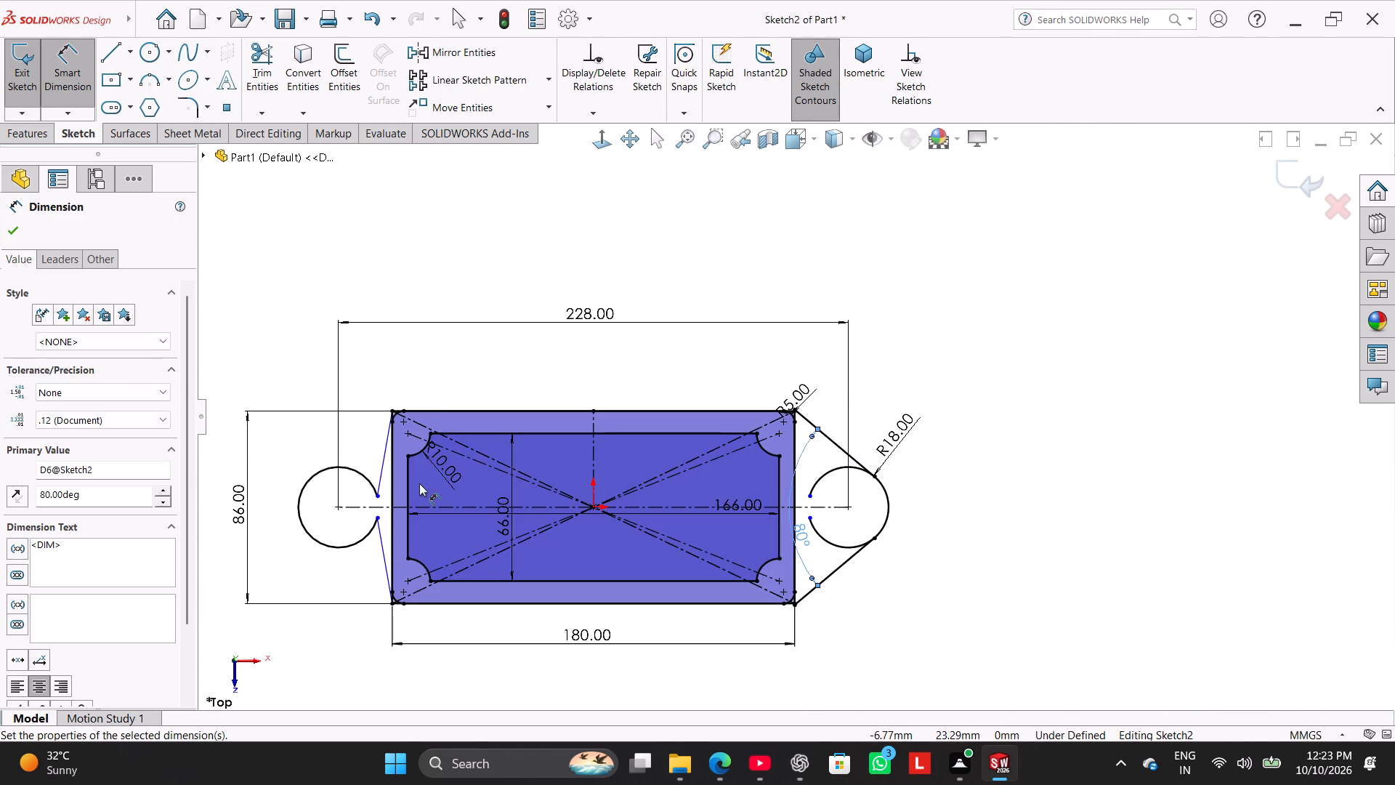
scroll(416, 476, down, 4)
scroll(454, 416, down, 4)
scroll(454, 416, up, 6)
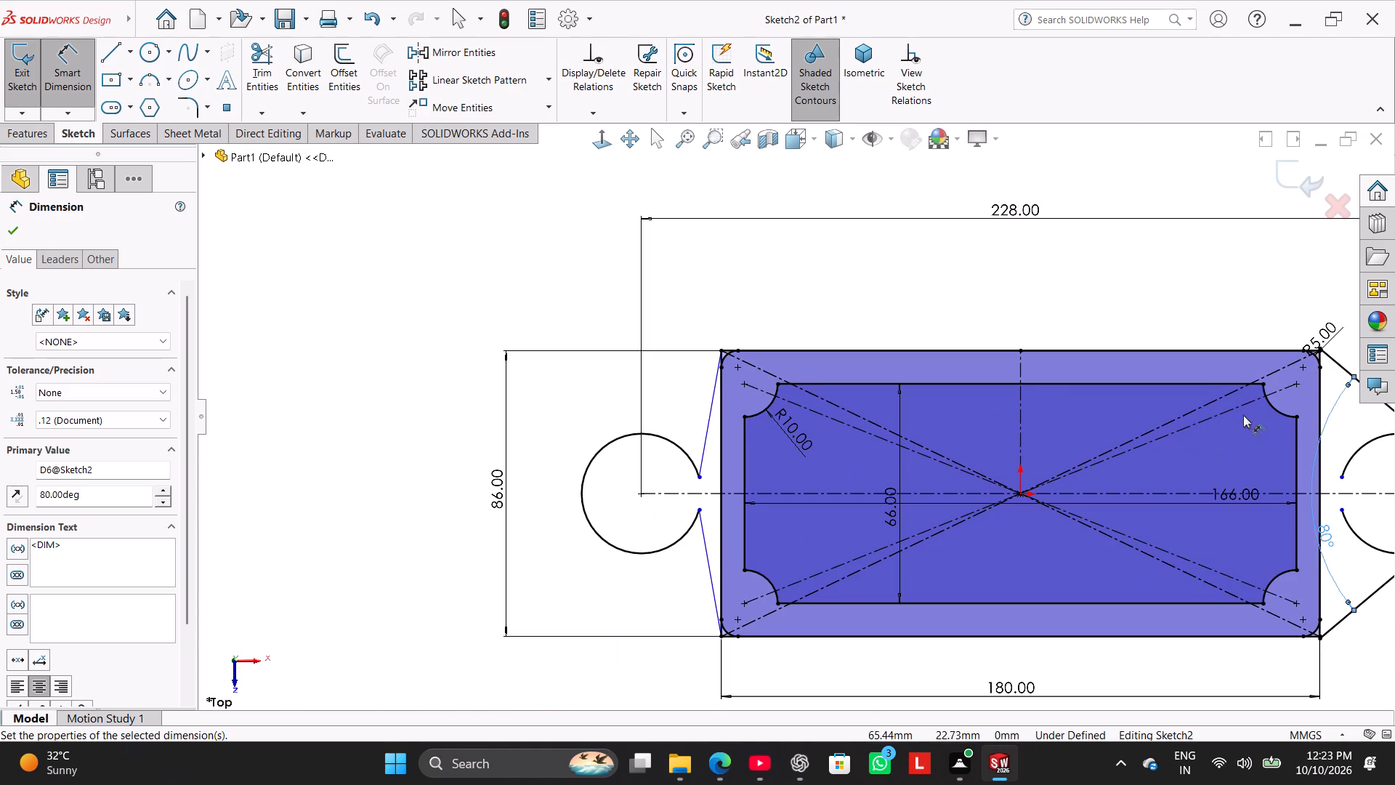
scroll(1266, 386, down, 4)
scroll(1254, 310, down, 3)
scroll(1247, 489, down, 4)
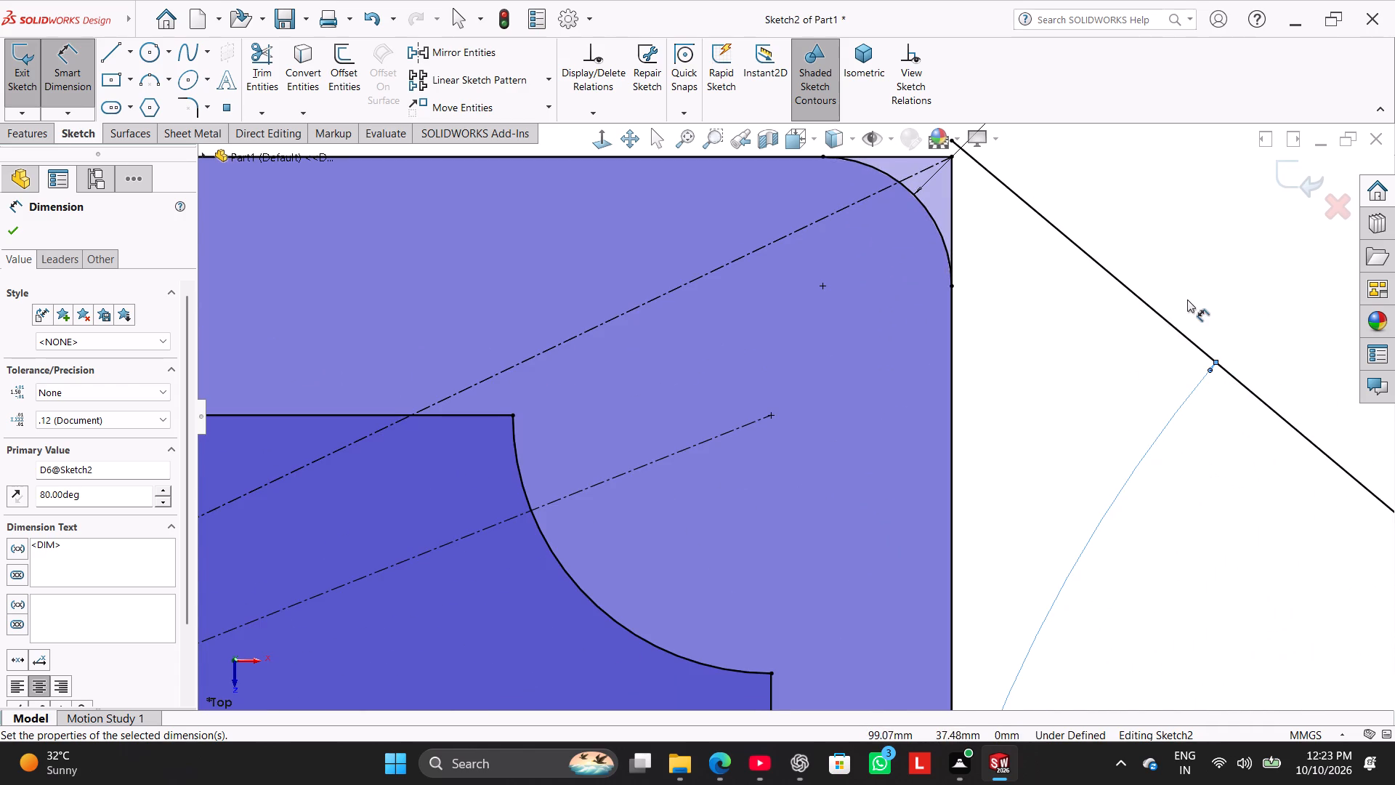
scroll(1187, 299, up, 4)
scroll(1058, 362, up, 1)
right_click(1021, 347)
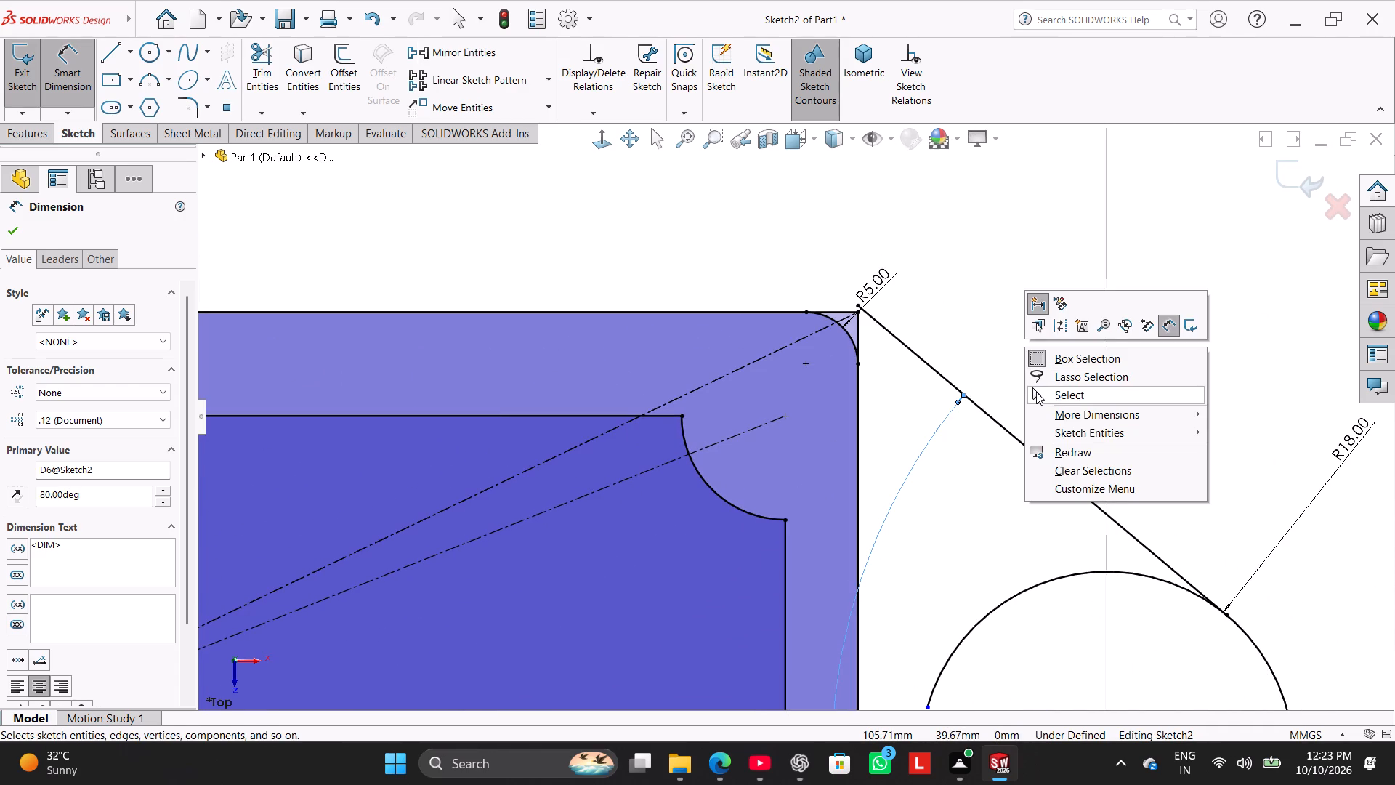
click(1036, 392)
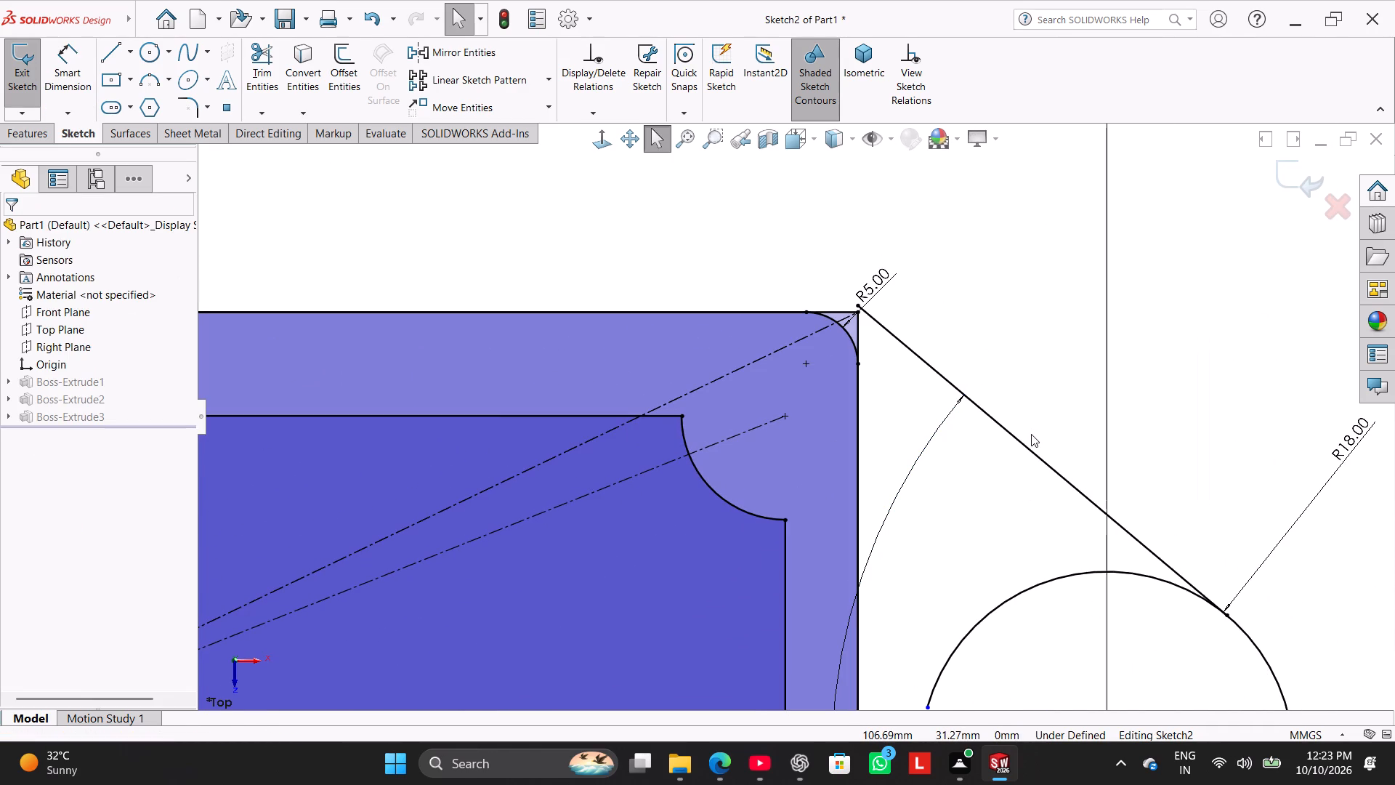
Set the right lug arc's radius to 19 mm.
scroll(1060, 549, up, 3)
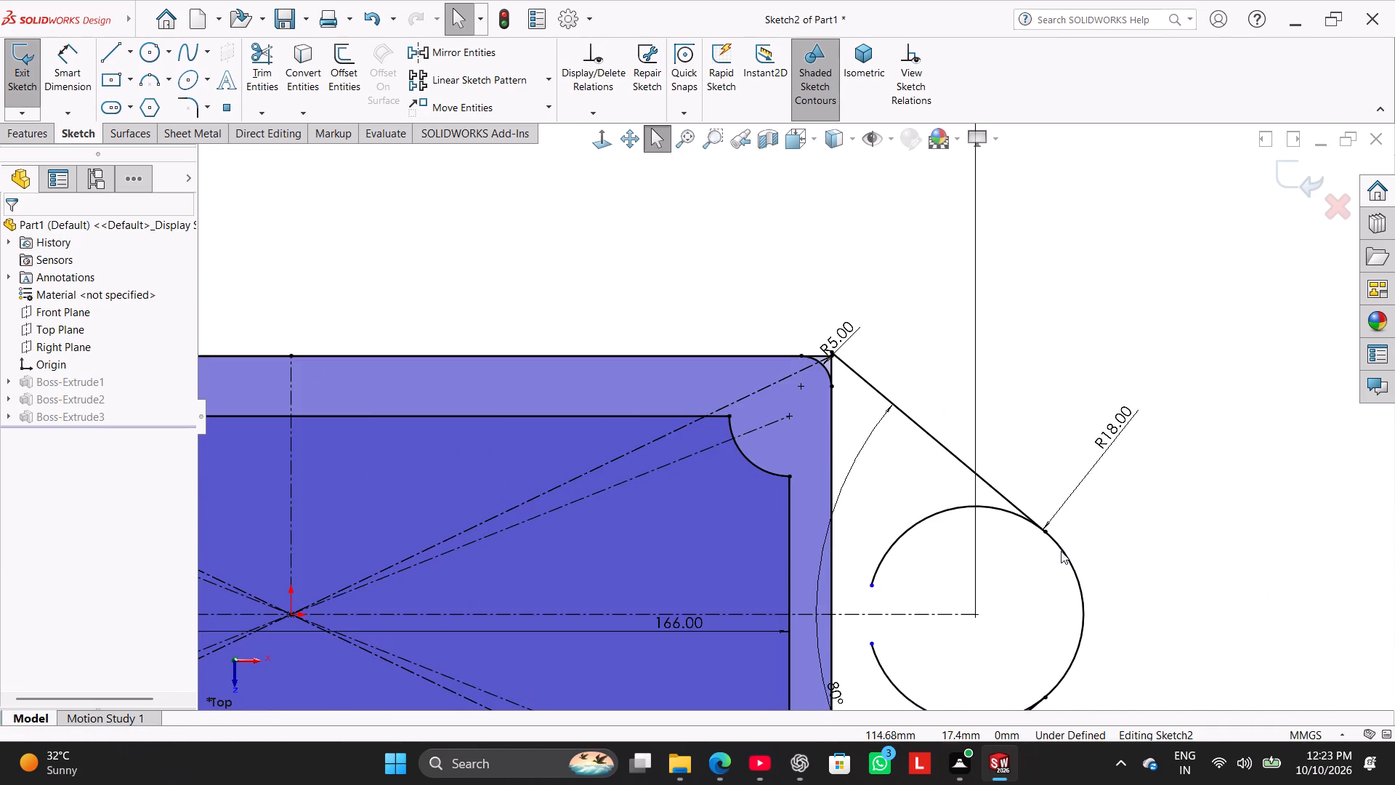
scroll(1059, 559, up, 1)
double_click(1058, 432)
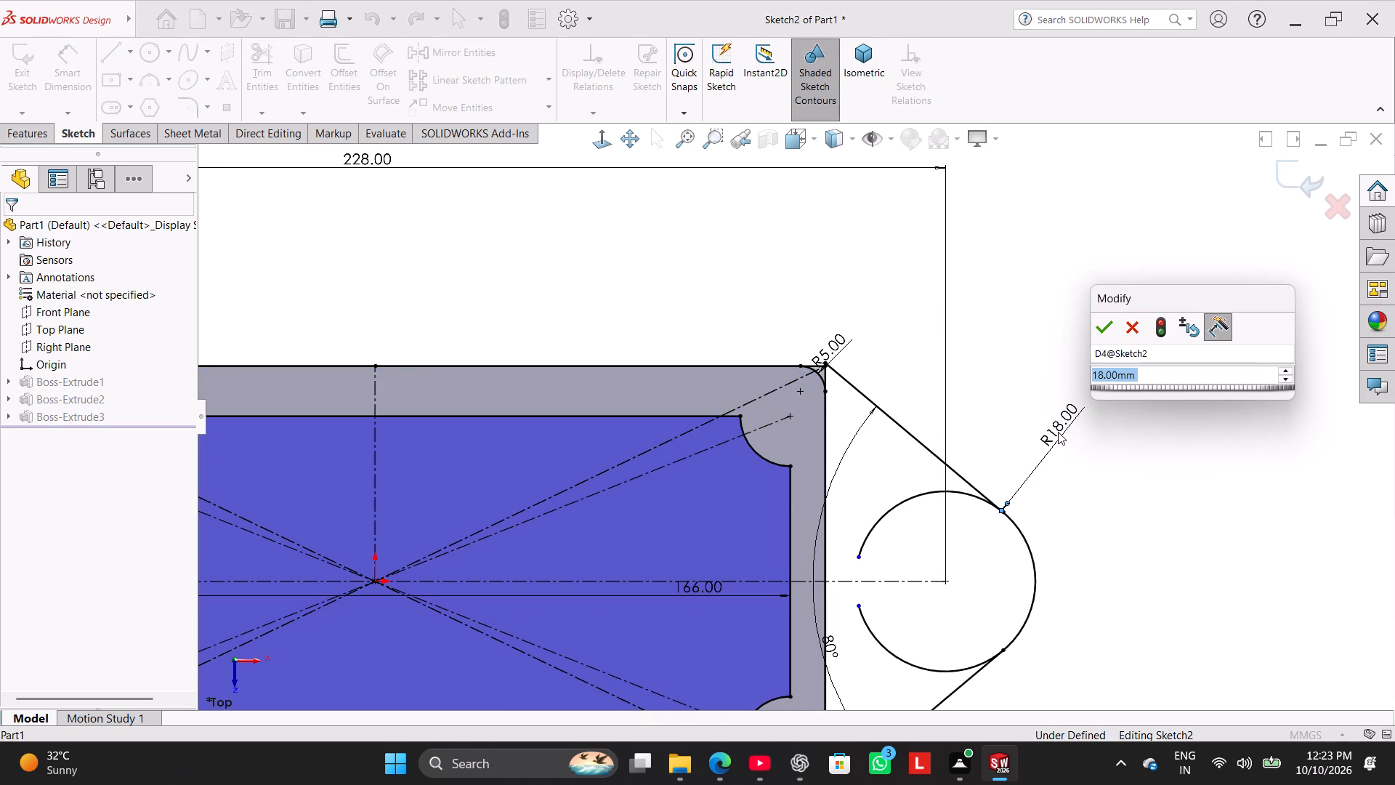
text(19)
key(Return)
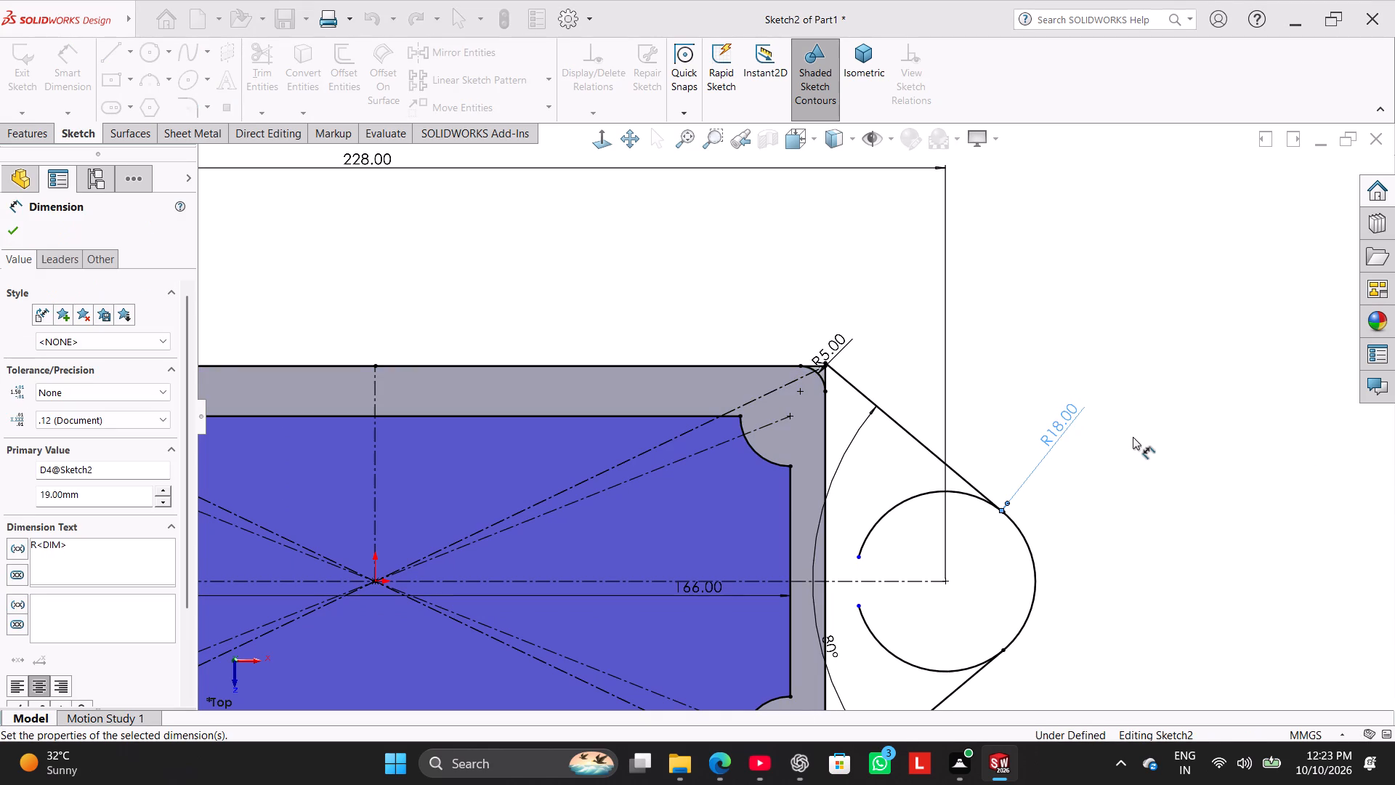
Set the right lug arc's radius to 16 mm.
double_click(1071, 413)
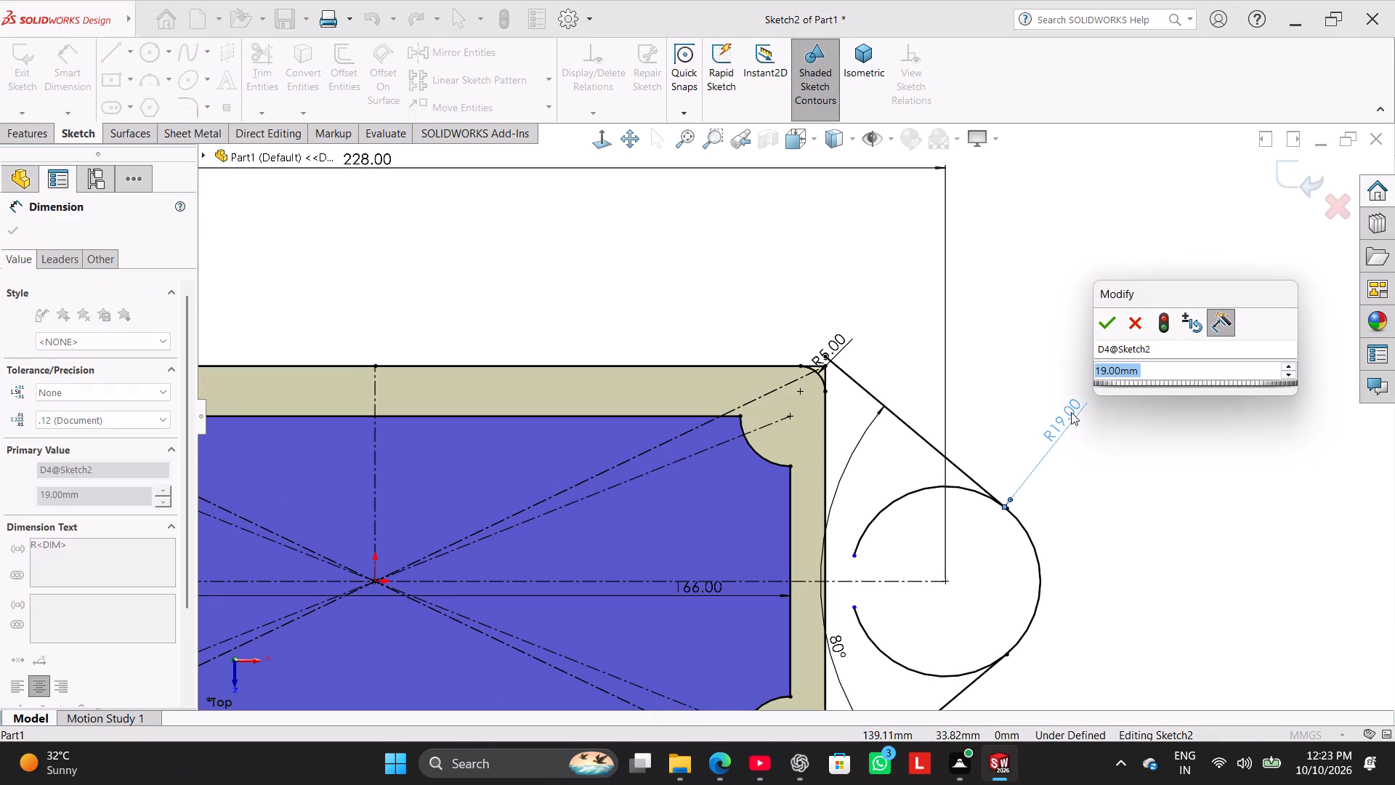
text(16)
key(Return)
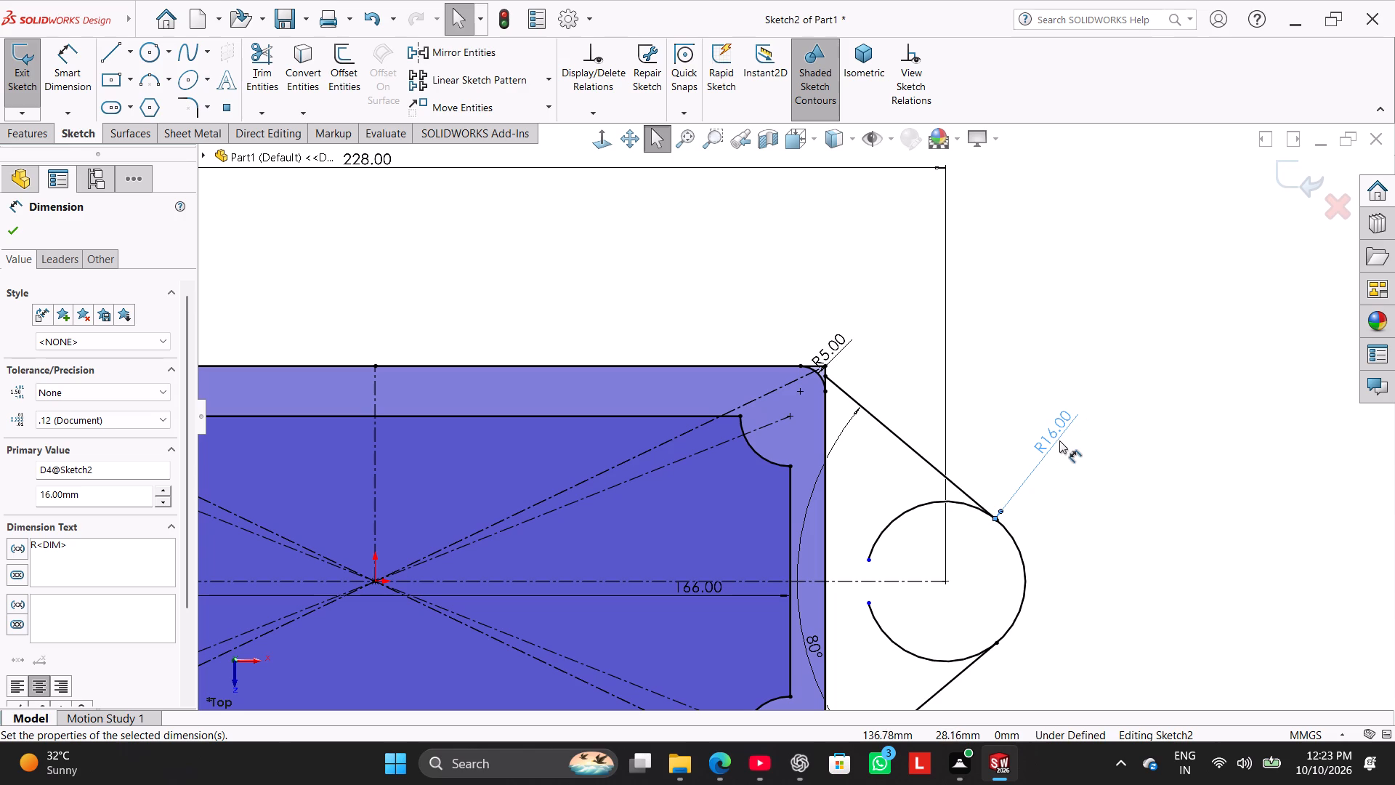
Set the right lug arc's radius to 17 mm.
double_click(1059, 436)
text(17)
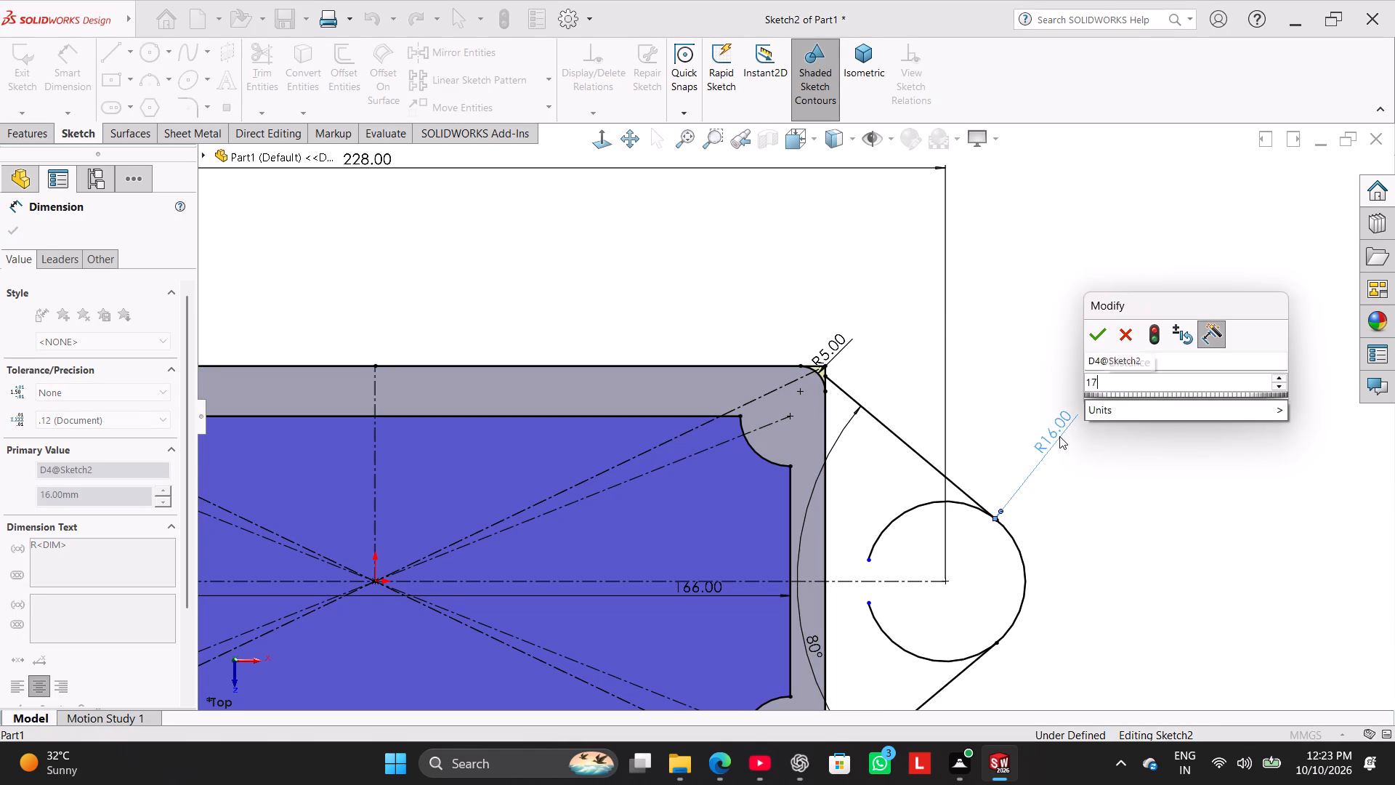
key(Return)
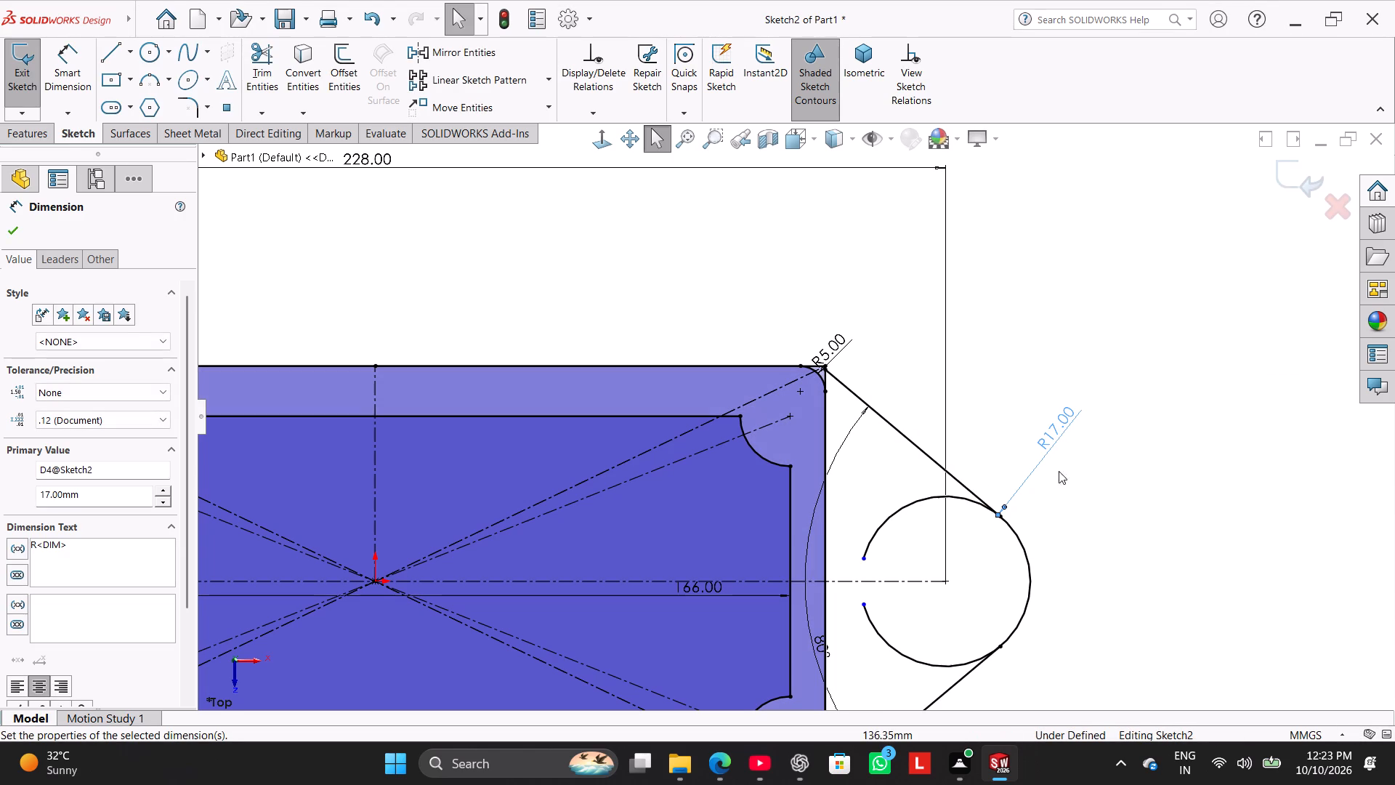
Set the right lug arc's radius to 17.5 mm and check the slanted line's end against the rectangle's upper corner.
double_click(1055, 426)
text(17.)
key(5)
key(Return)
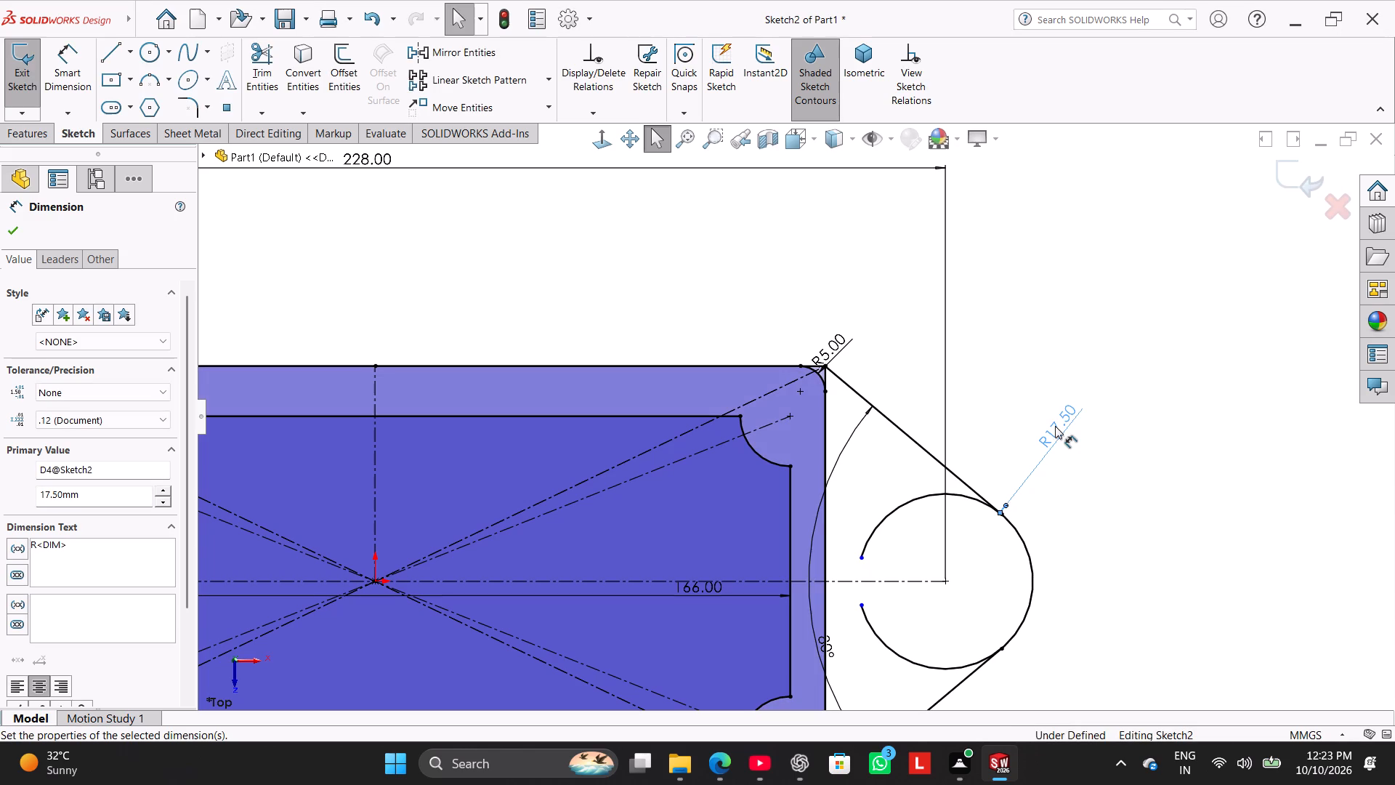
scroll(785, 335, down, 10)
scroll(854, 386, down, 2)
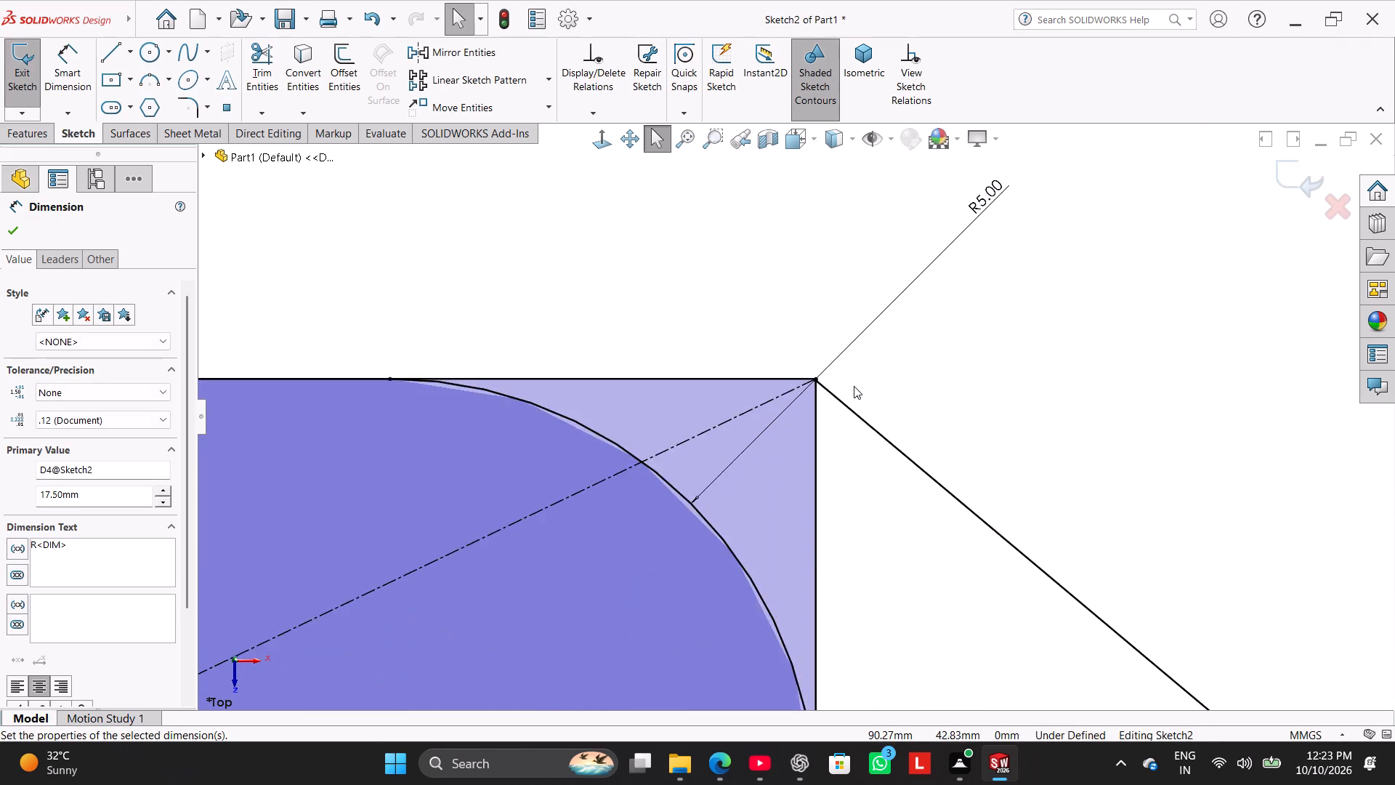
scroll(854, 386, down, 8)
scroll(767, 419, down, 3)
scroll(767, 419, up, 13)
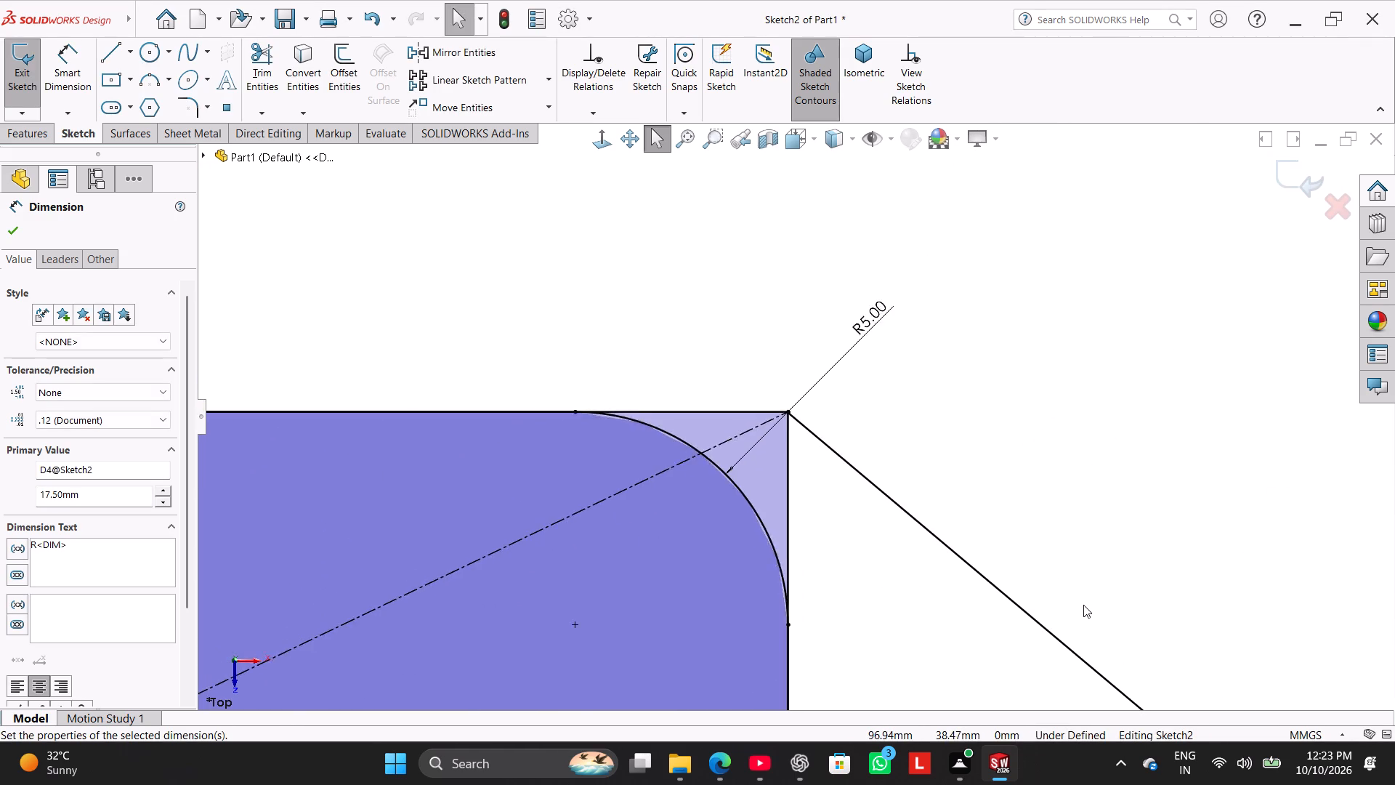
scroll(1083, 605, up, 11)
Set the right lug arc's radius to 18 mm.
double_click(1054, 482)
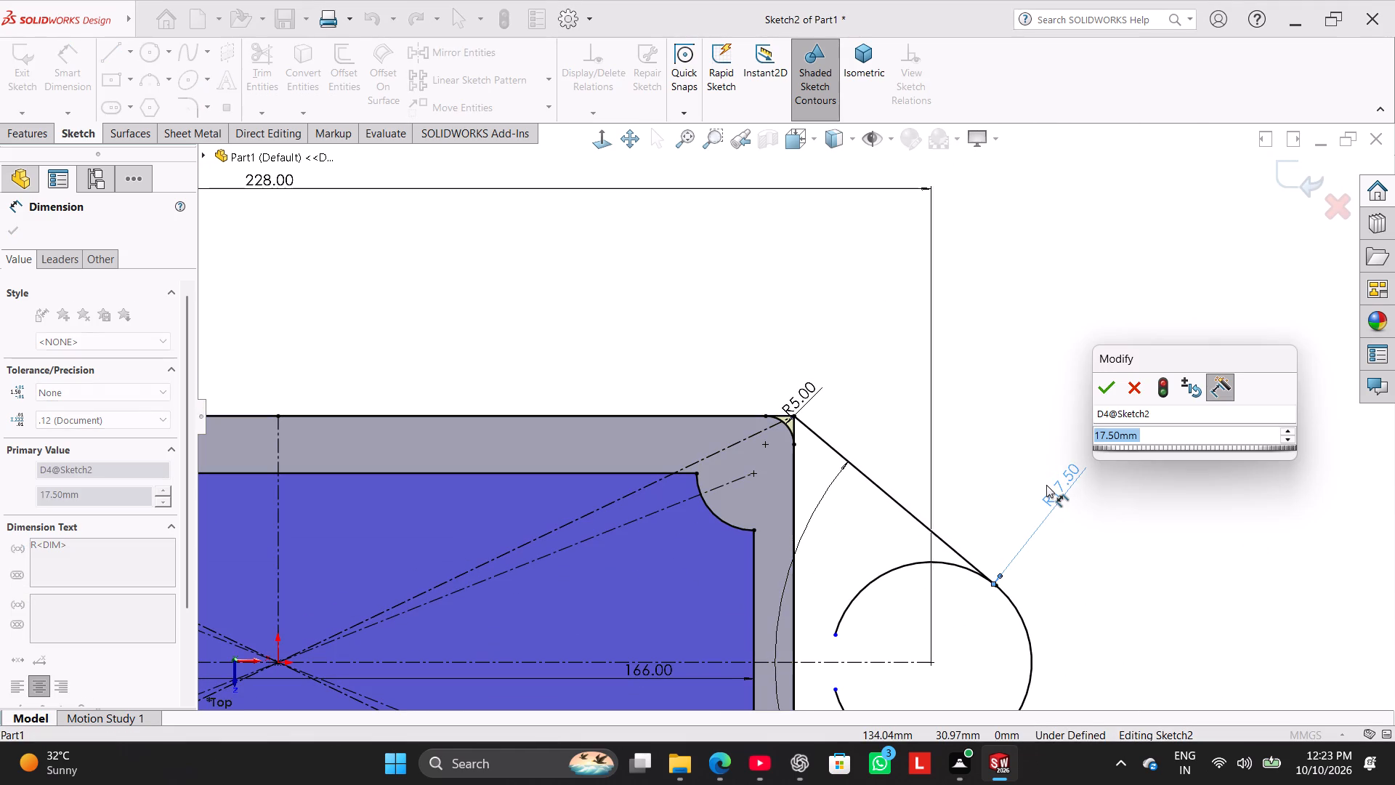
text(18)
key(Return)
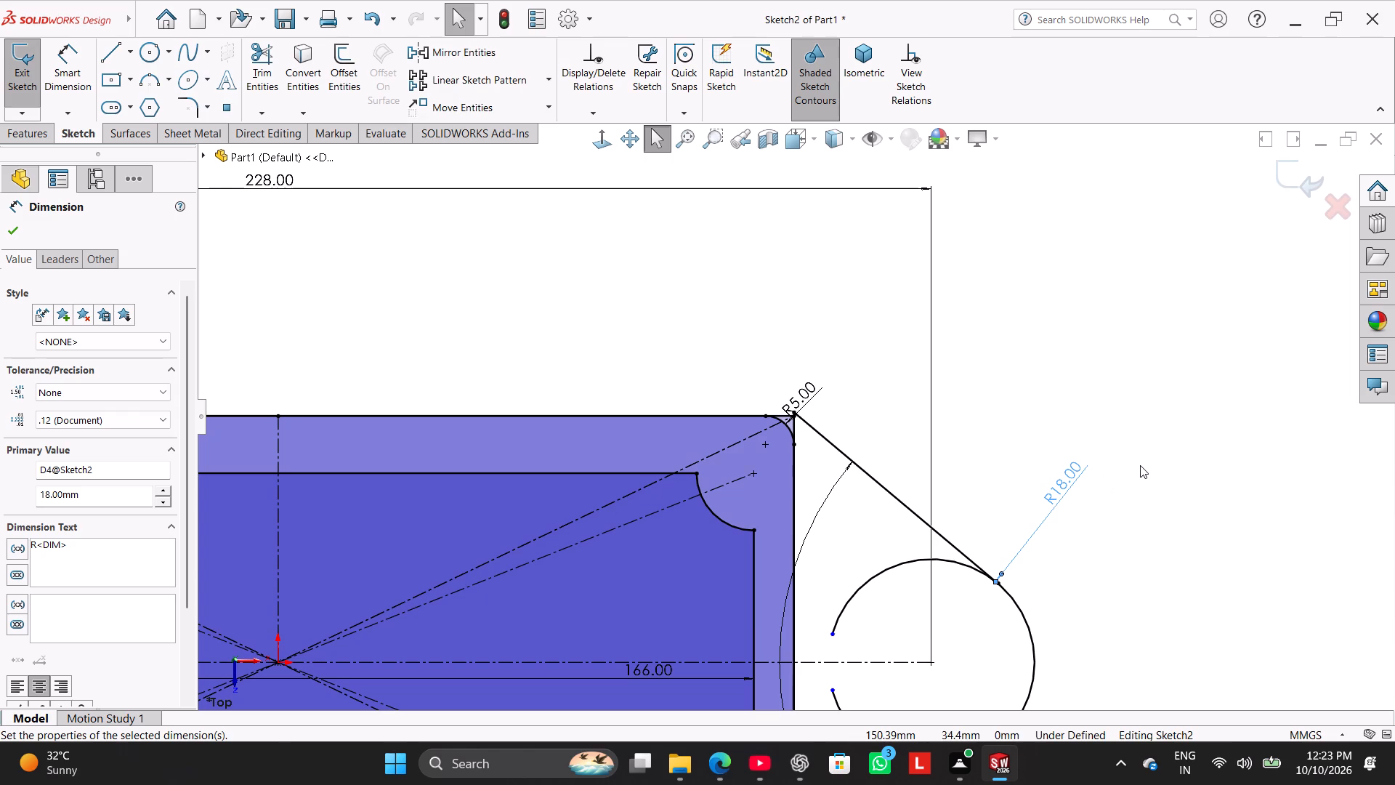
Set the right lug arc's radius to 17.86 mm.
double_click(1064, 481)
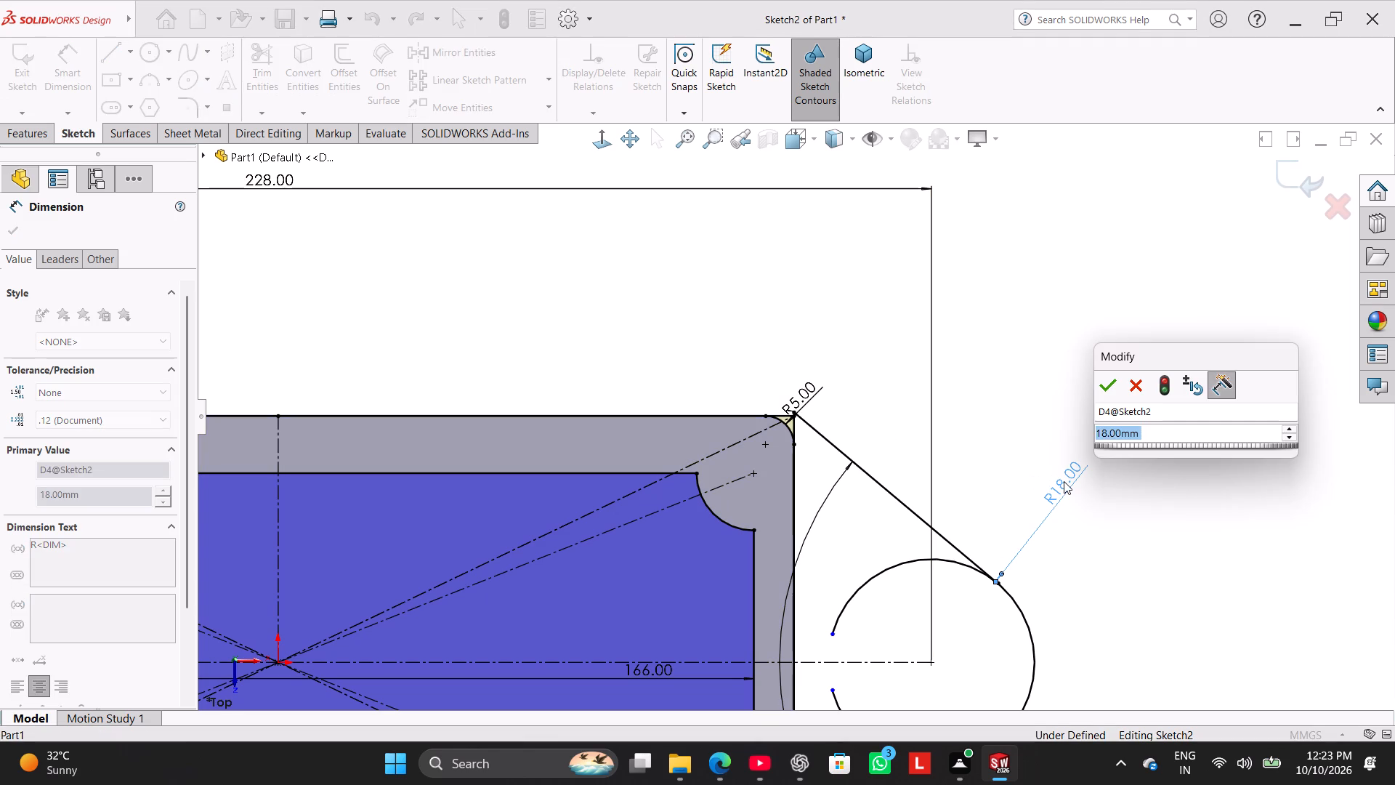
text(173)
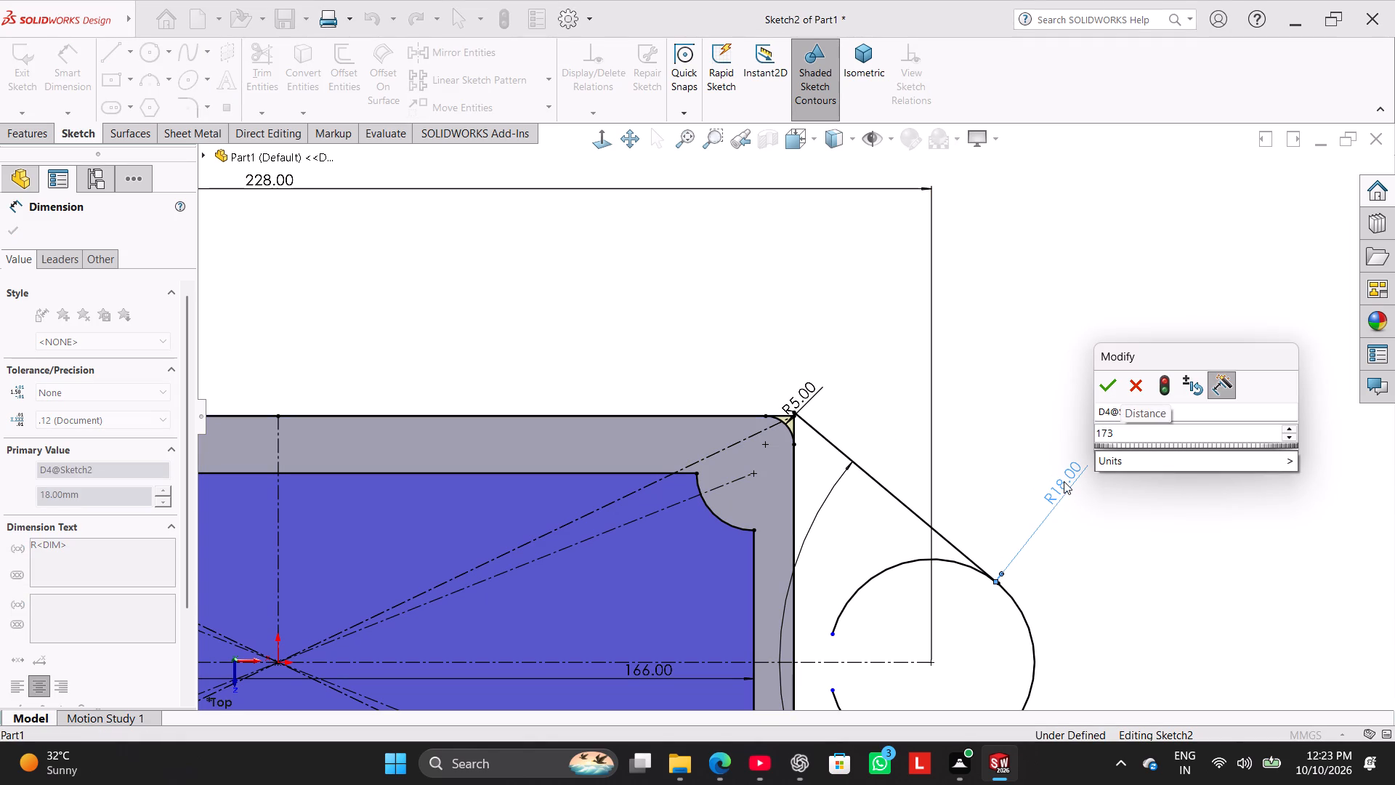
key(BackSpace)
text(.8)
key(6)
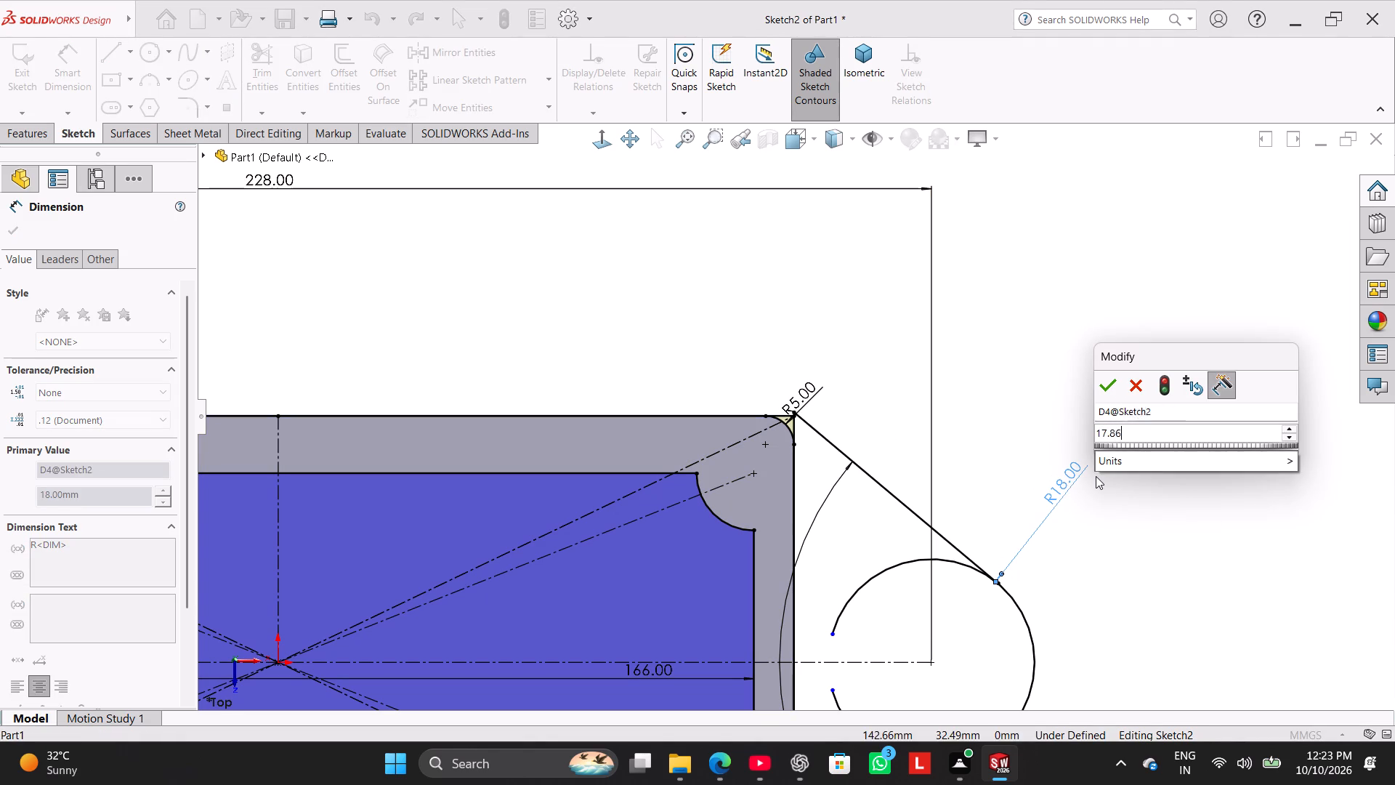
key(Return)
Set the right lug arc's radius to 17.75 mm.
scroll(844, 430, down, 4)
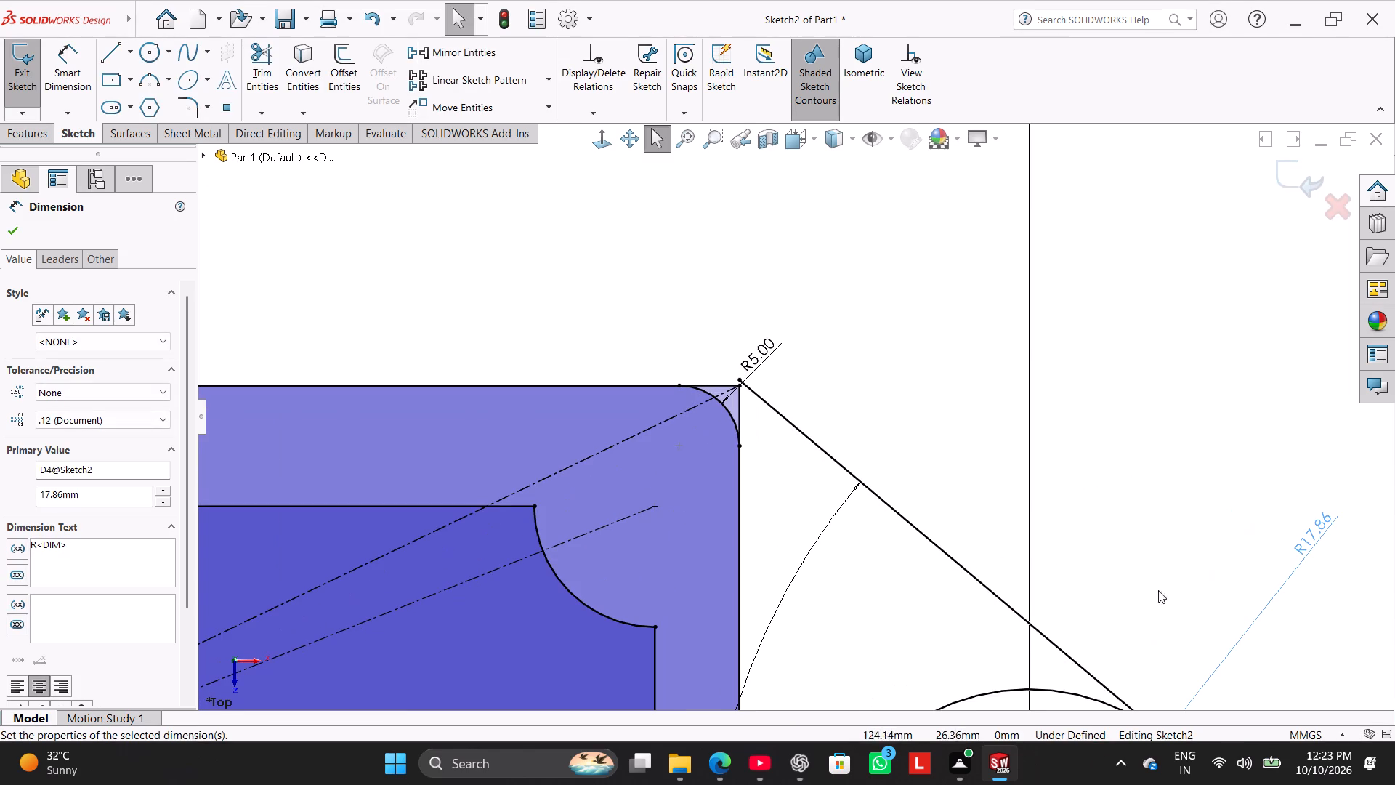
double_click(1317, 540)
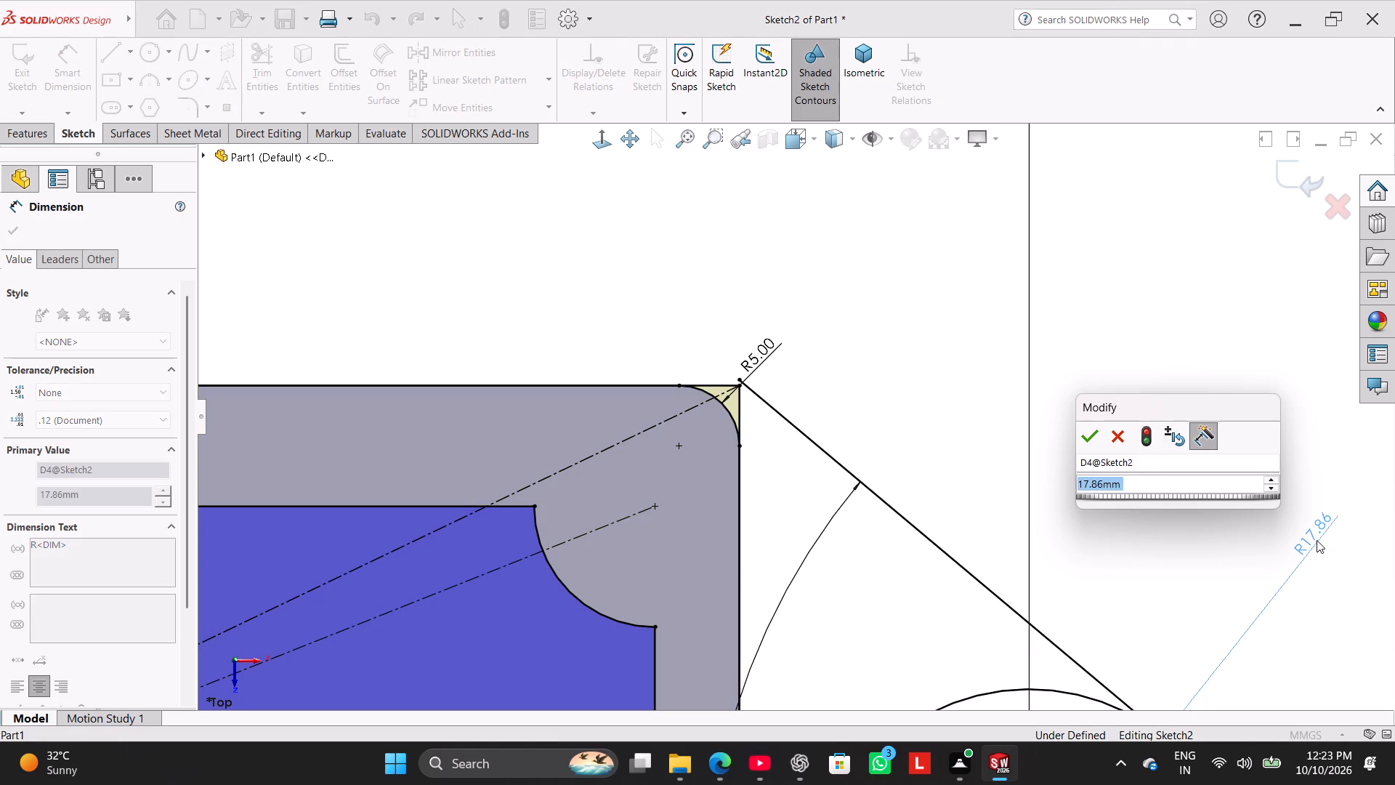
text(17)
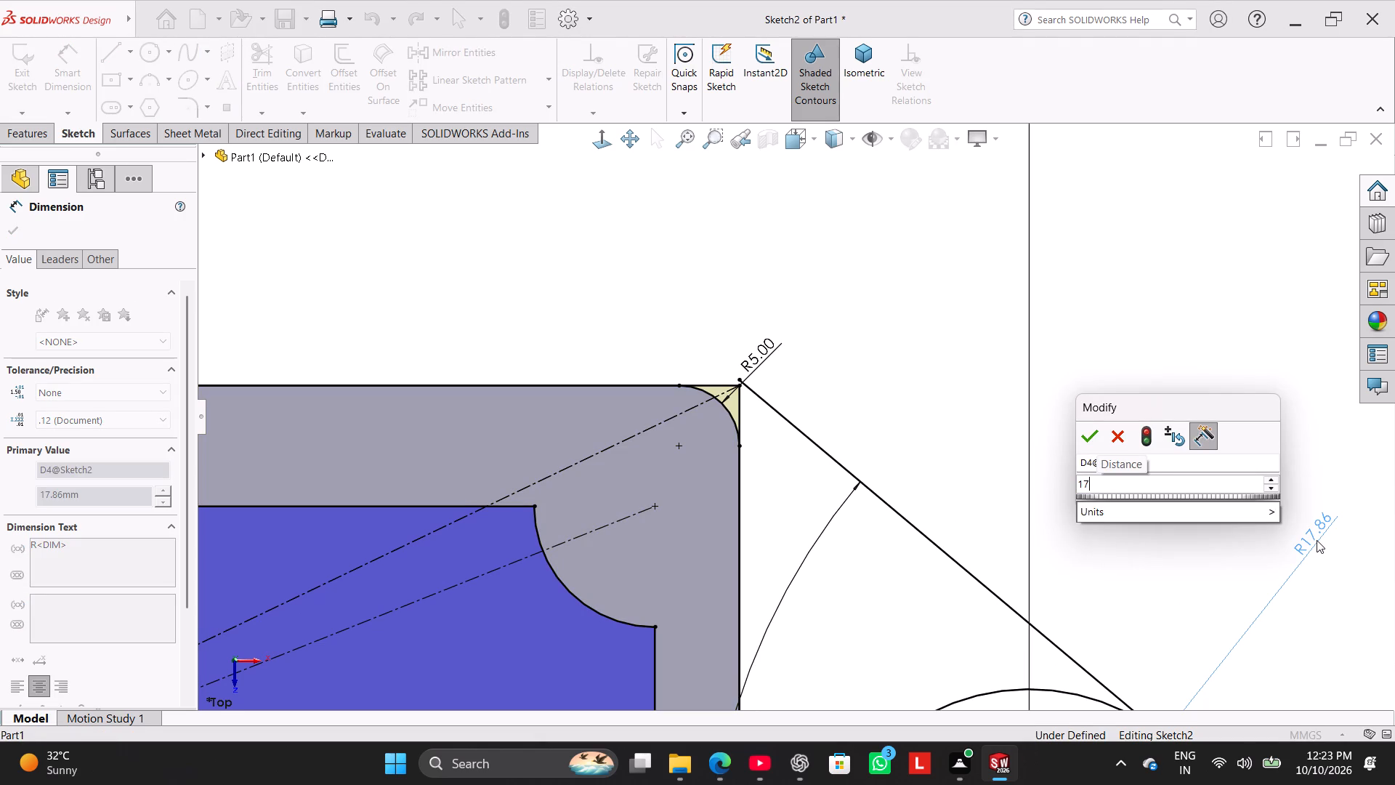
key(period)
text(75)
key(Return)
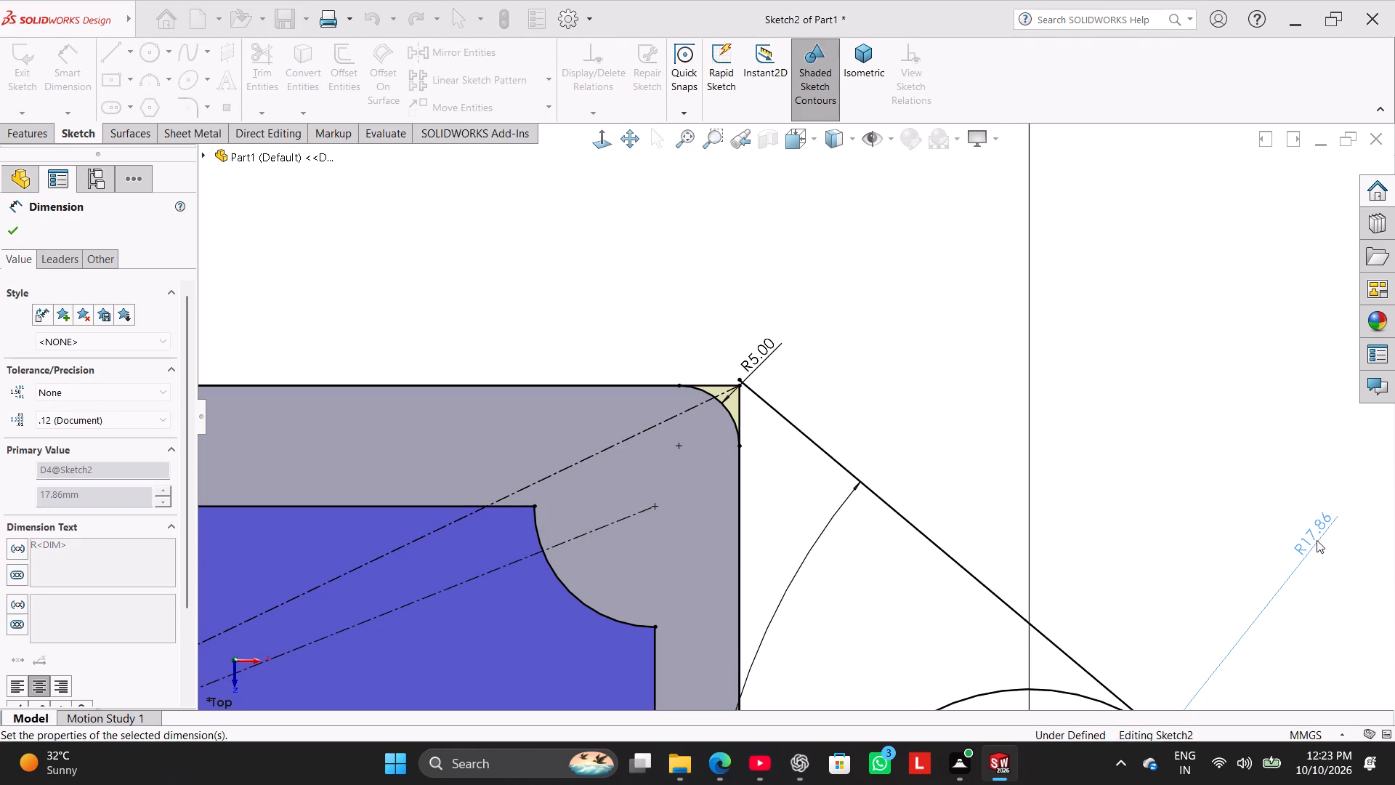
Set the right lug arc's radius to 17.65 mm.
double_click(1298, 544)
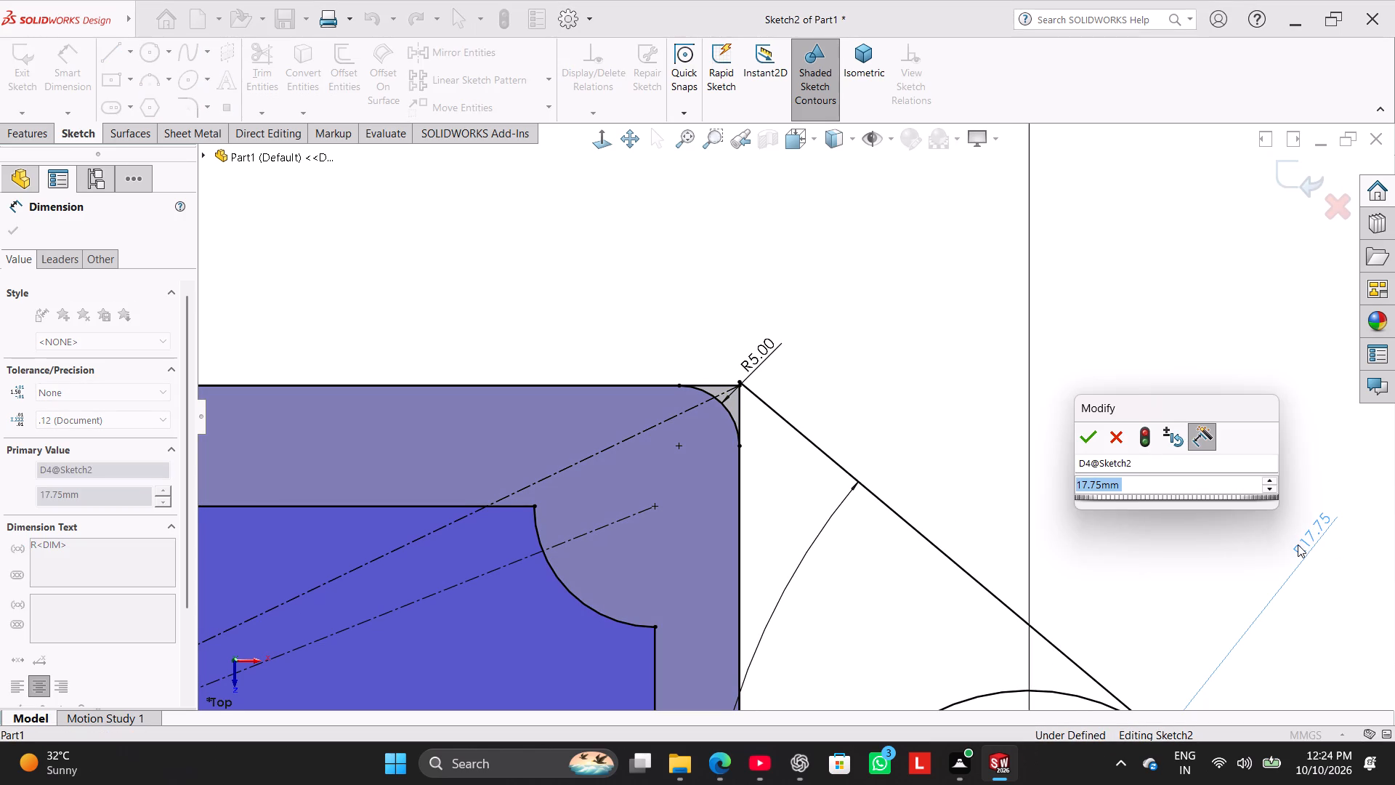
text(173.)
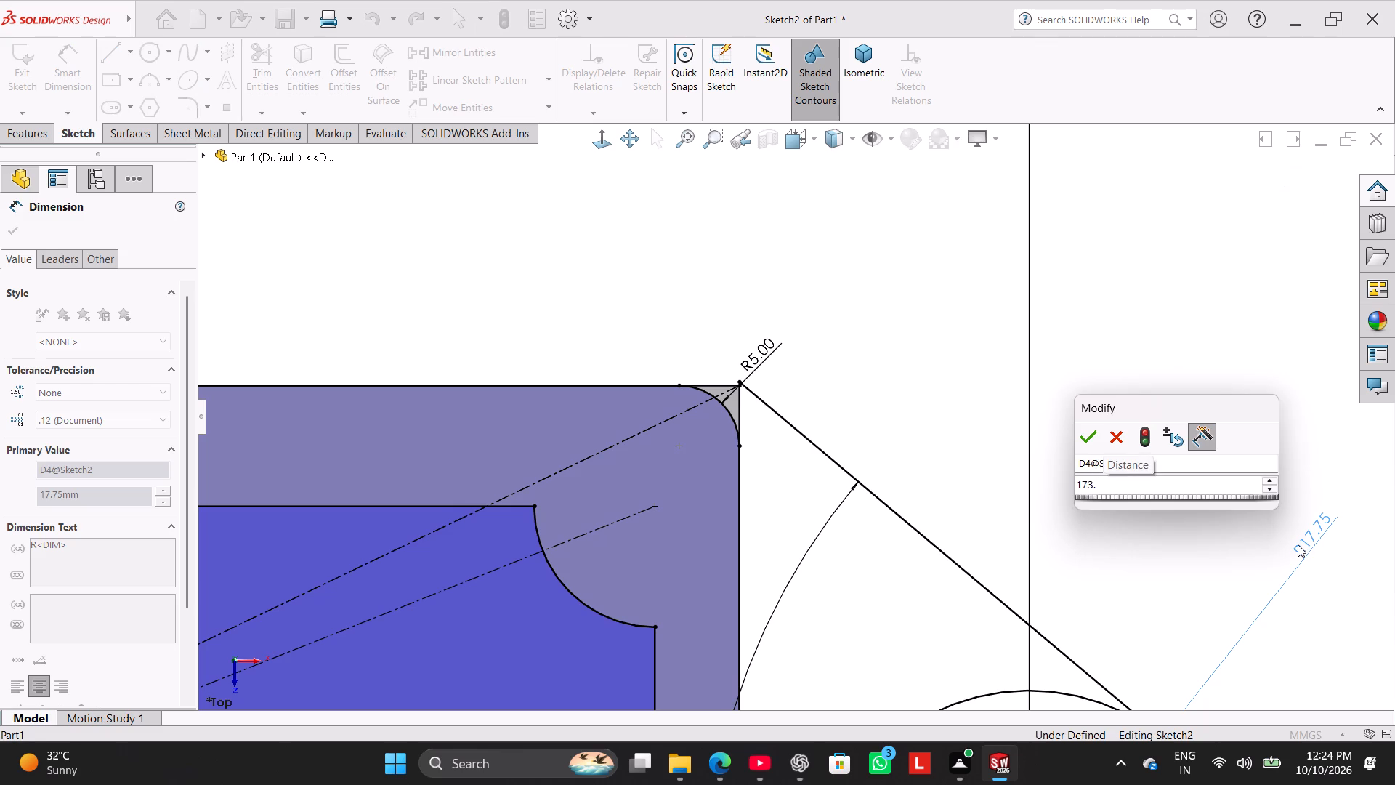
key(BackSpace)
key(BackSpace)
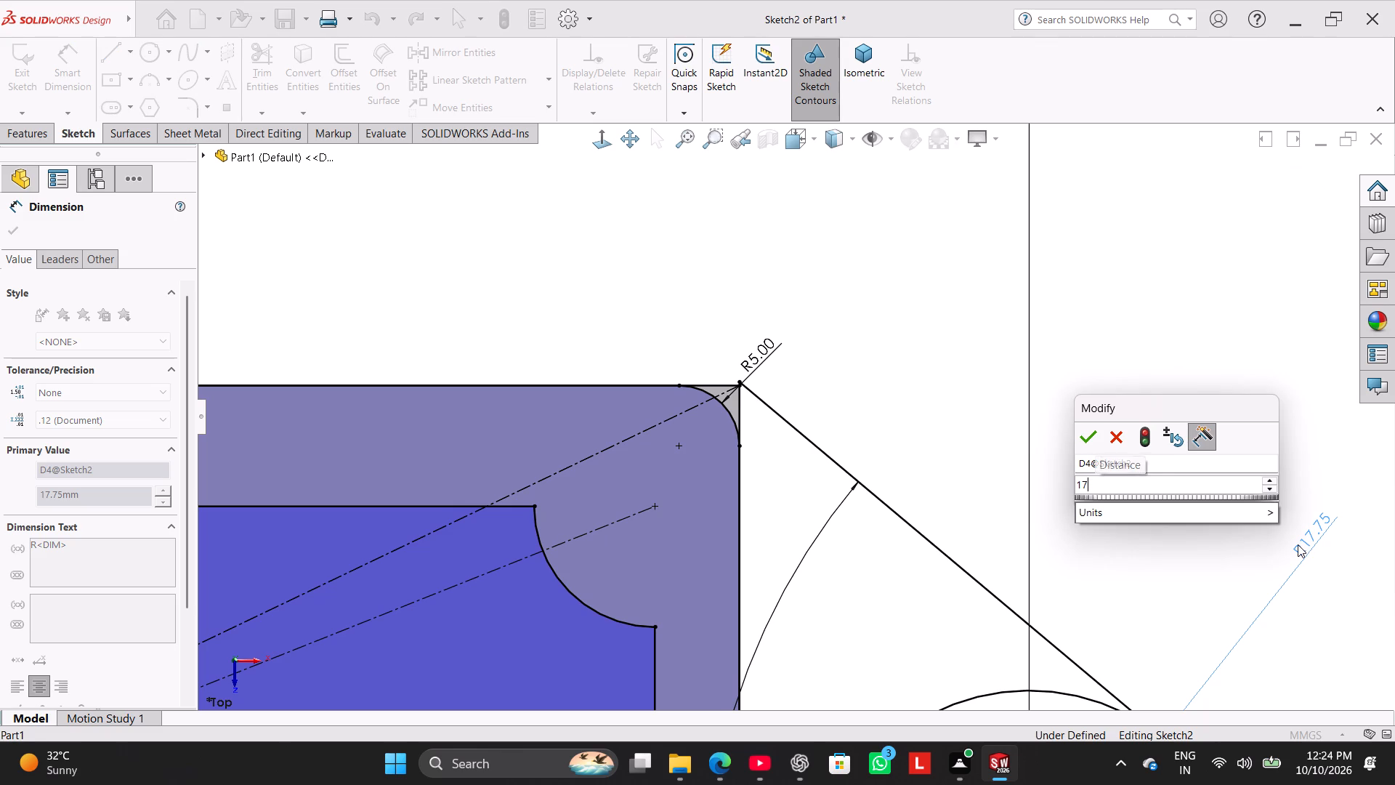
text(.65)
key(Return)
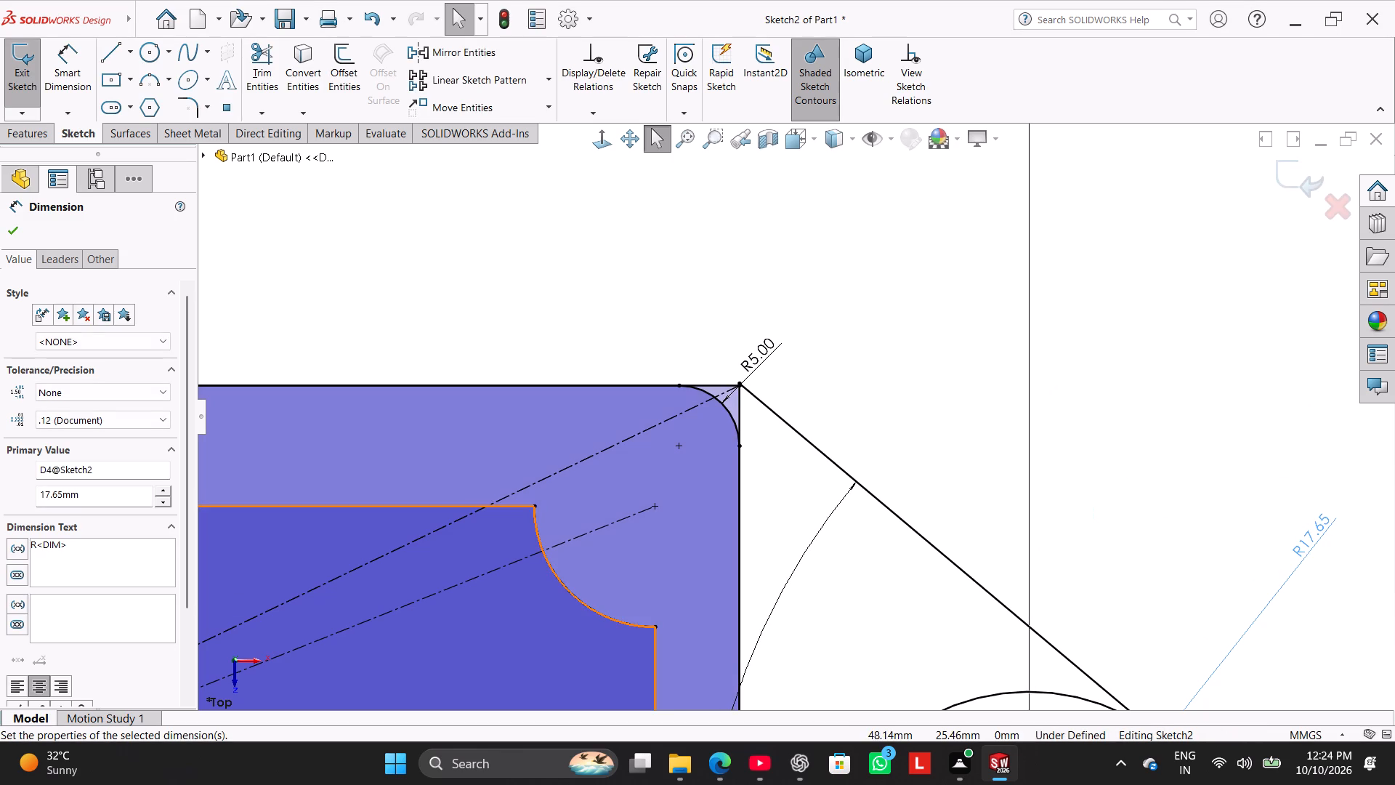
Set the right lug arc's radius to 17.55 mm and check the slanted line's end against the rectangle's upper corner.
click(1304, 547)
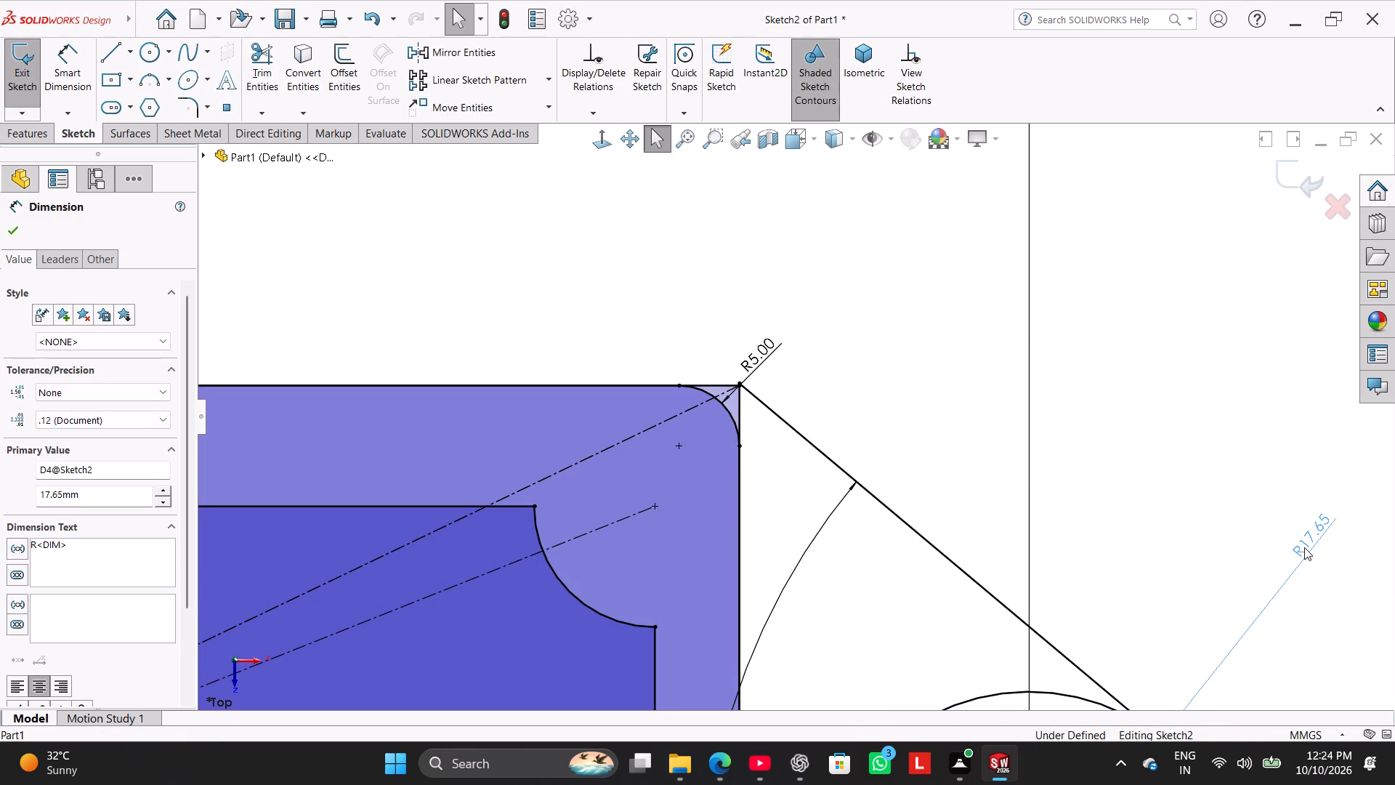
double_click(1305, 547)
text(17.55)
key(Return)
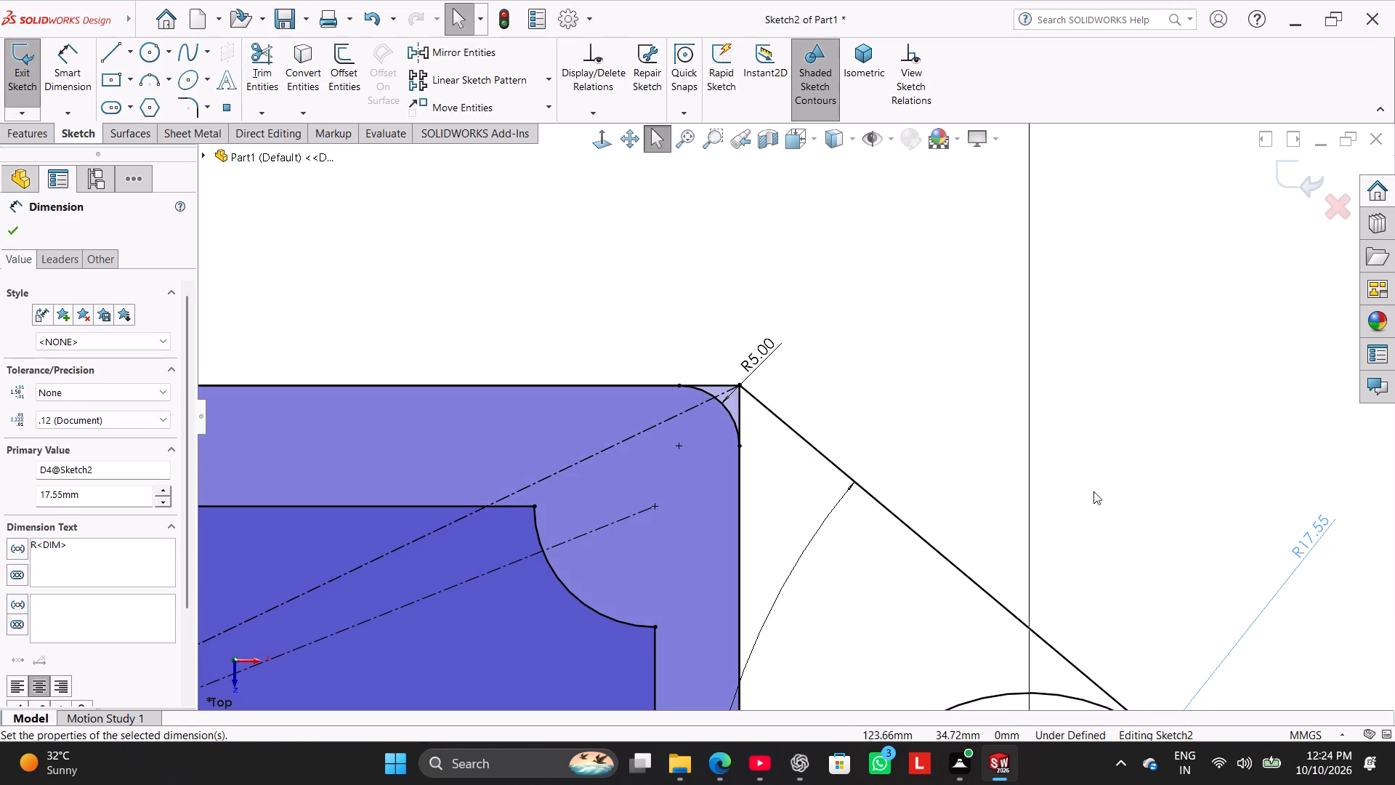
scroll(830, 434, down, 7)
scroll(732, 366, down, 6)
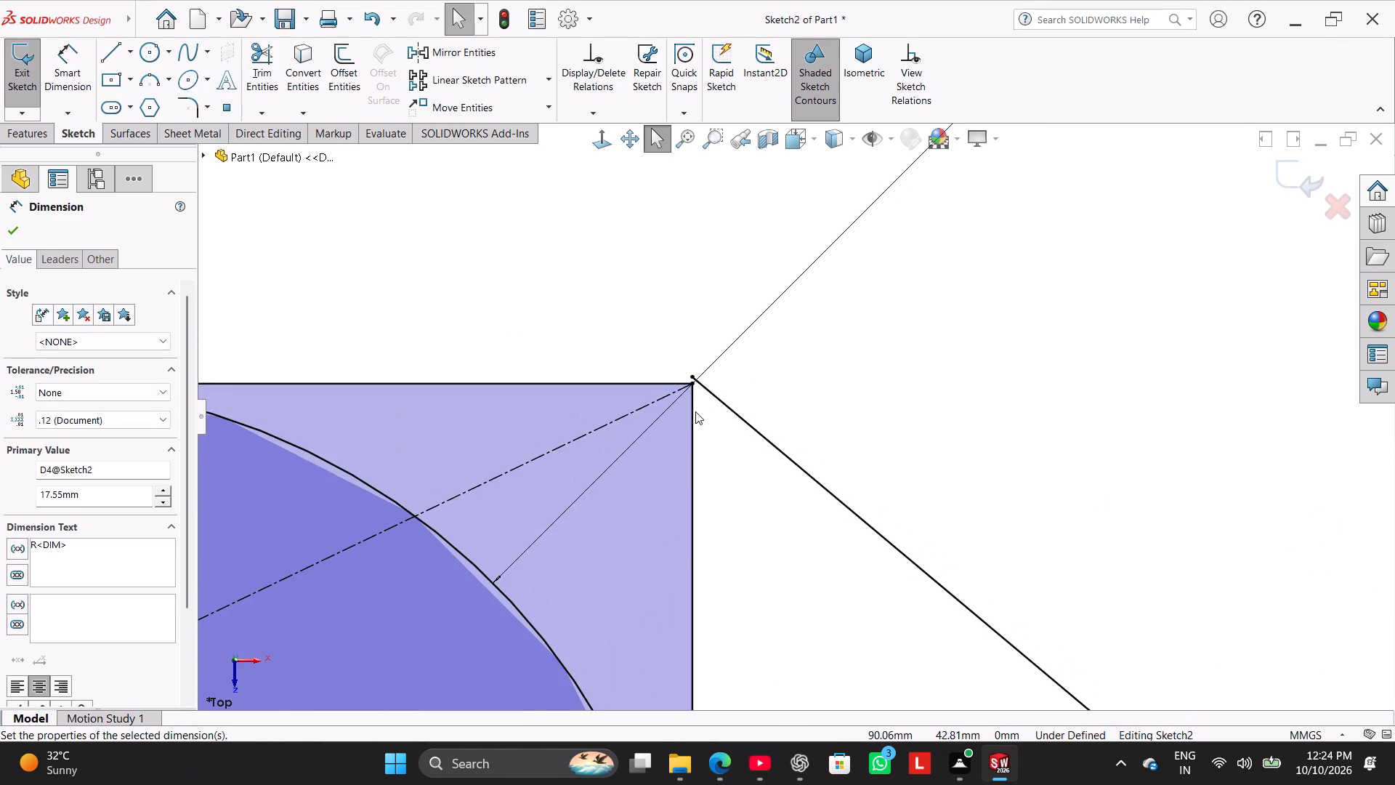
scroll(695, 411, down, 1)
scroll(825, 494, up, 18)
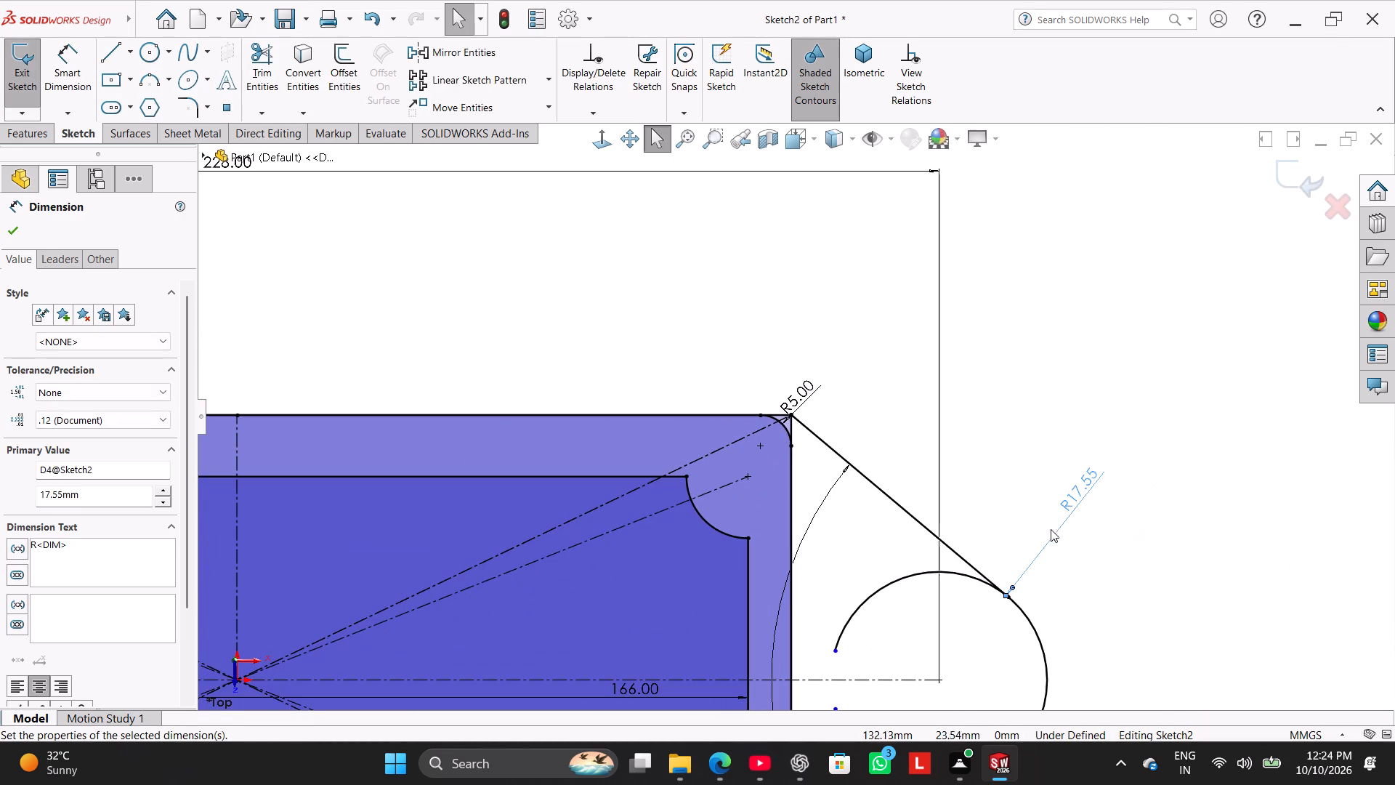
Delete the right lug arc's radius dimension.
right_click(1070, 494)
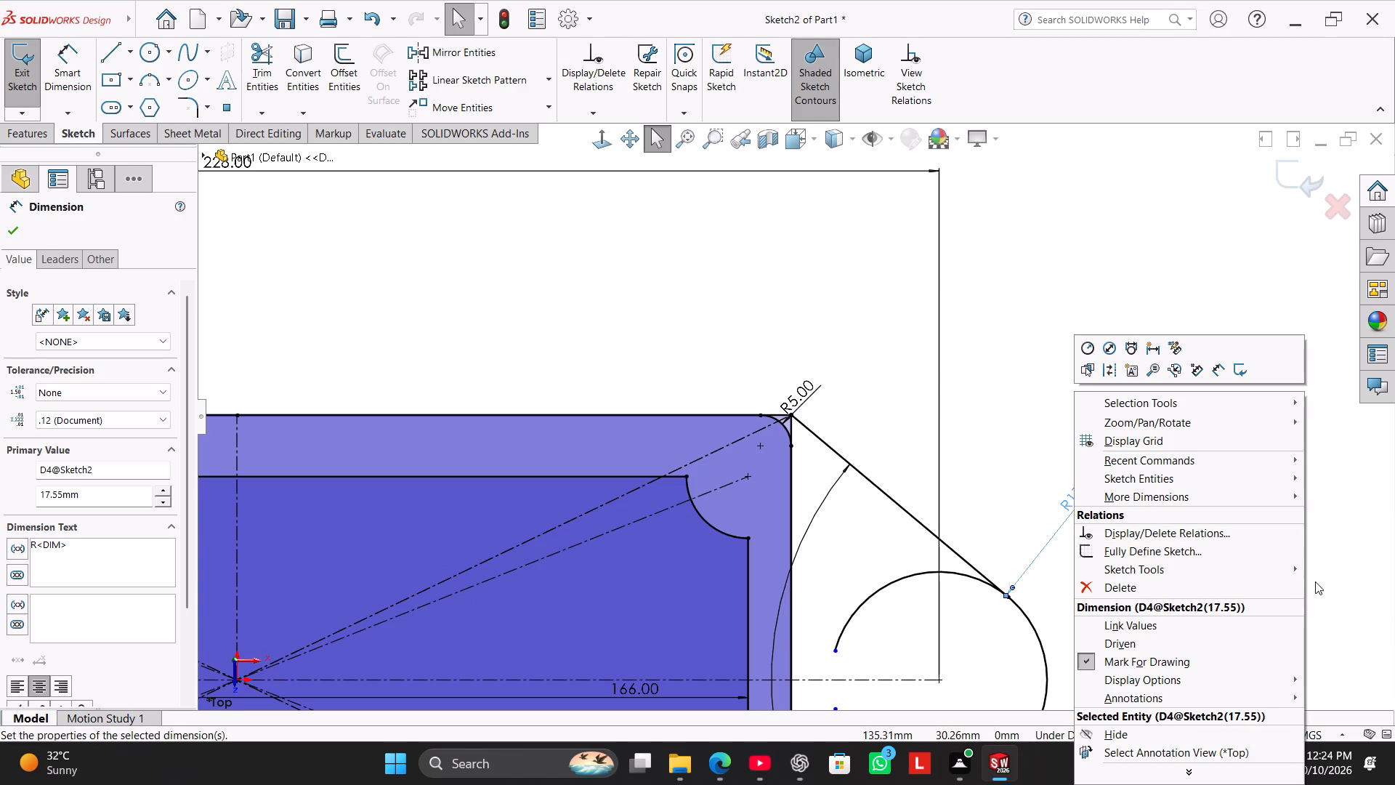
click(1162, 586)
Make the upper slanted line's free end coincident with the outer rectangle's upper right corner.
scroll(780, 475, down, 10)
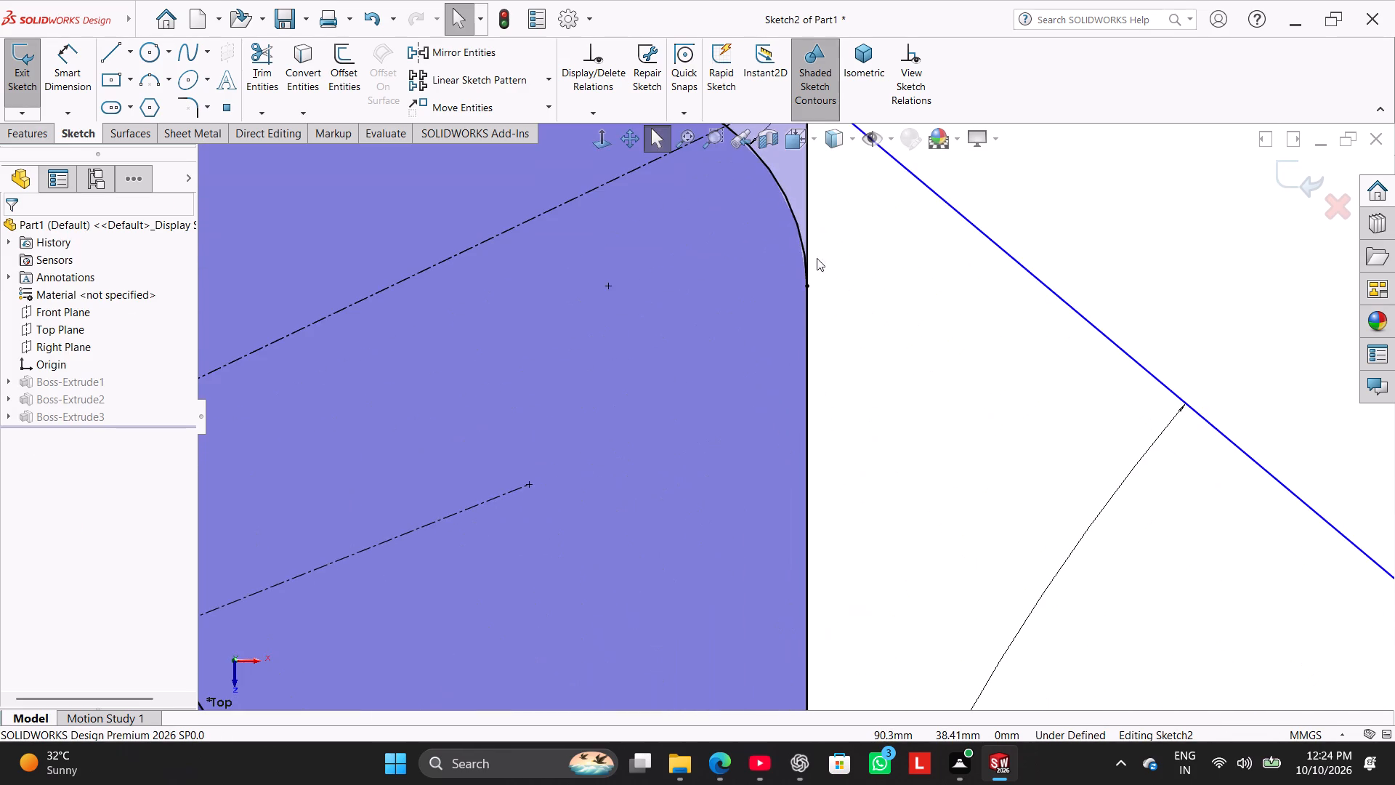
scroll(822, 220, up, 4)
scroll(820, 238, down, 5)
scroll(787, 320, down, 2)
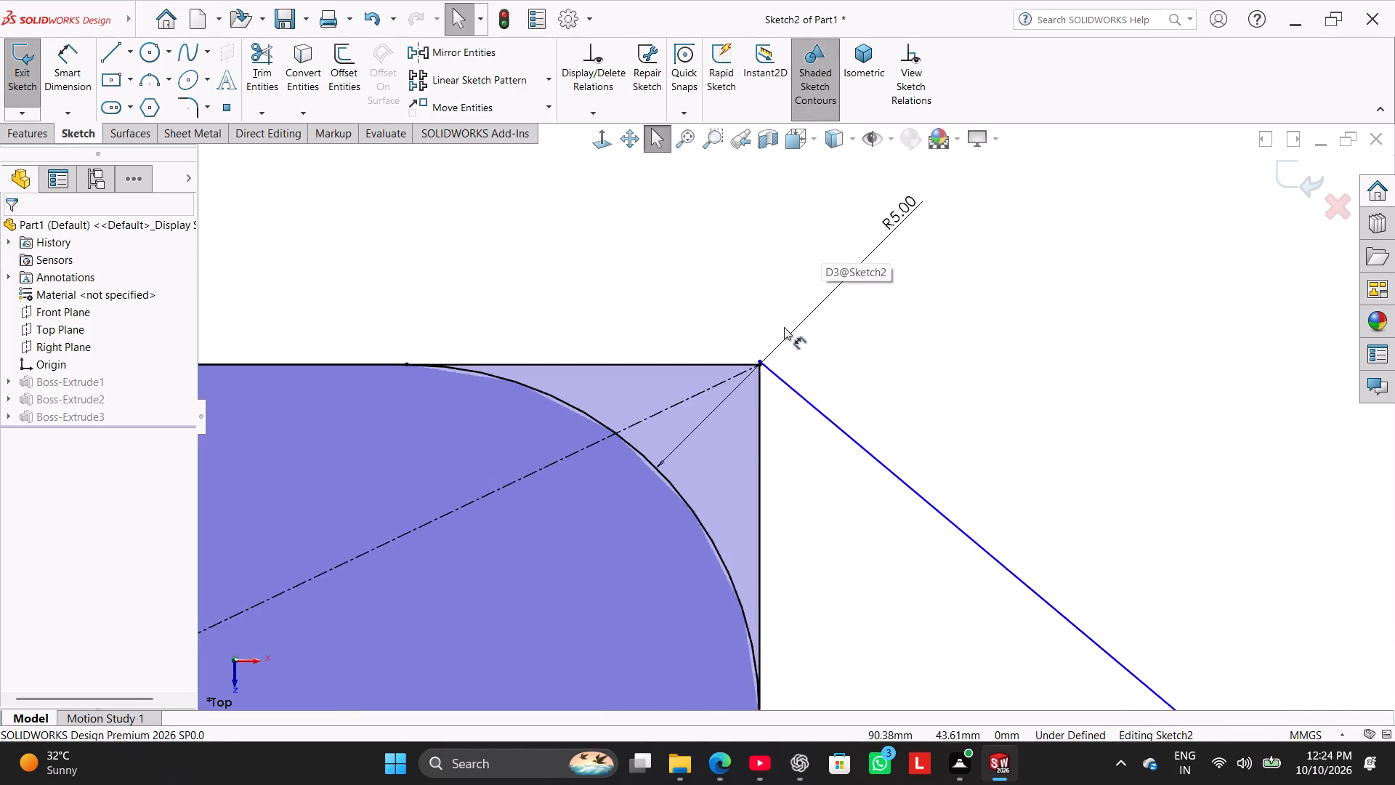
scroll(784, 327, down, 6)
ctrl+click(729, 445)
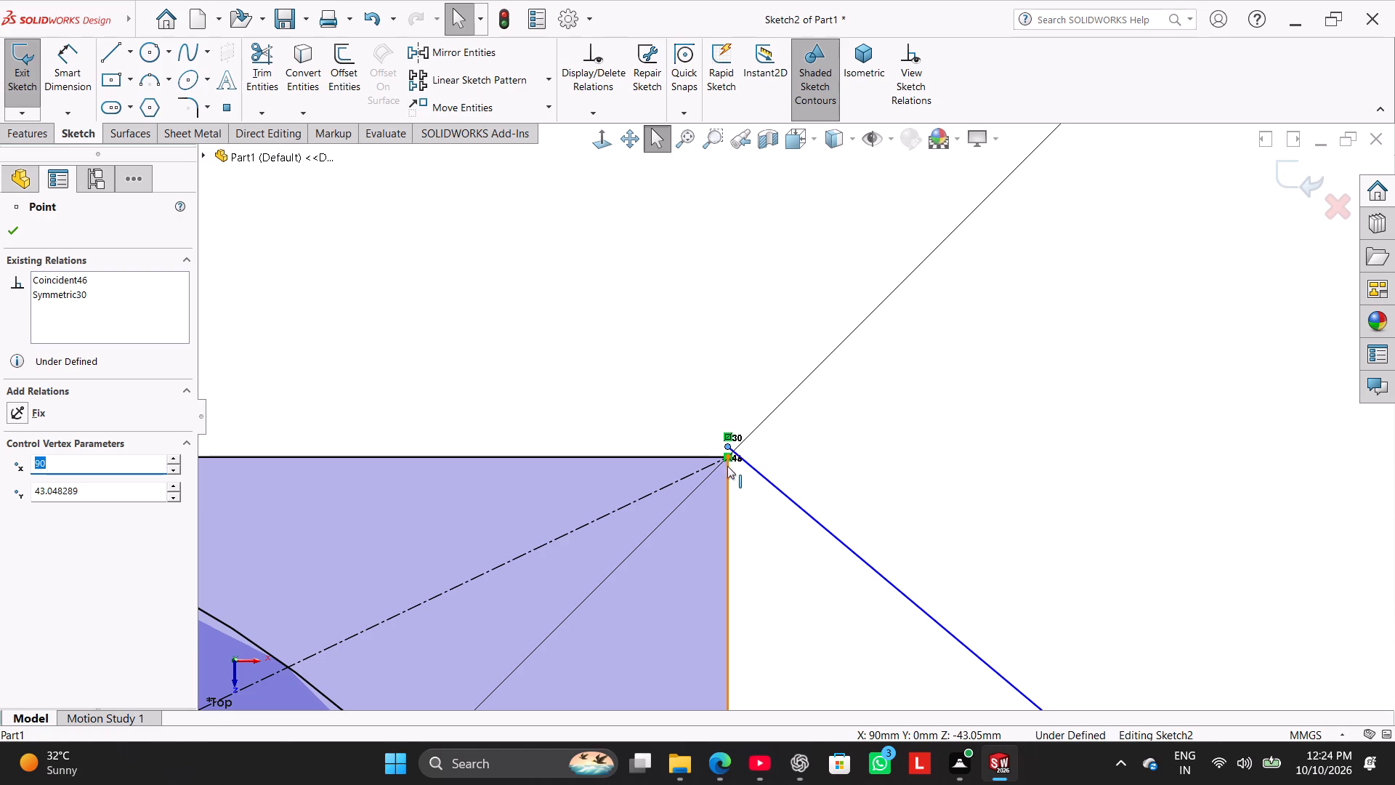
ctrl+click(729, 460)
click(742, 483)
scroll(721, 454, down, 3)
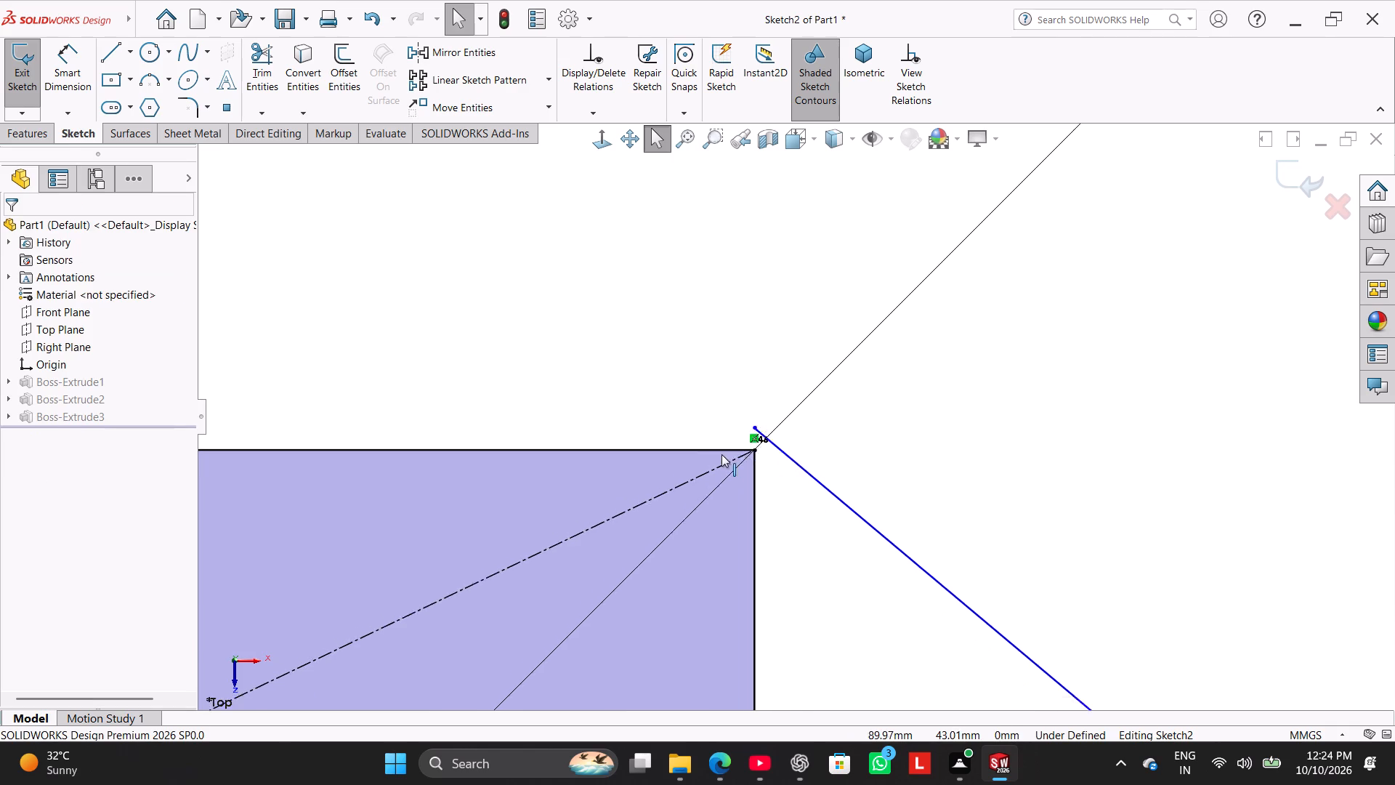
scroll(721, 454, down, 7)
ctrl+click(802, 424)
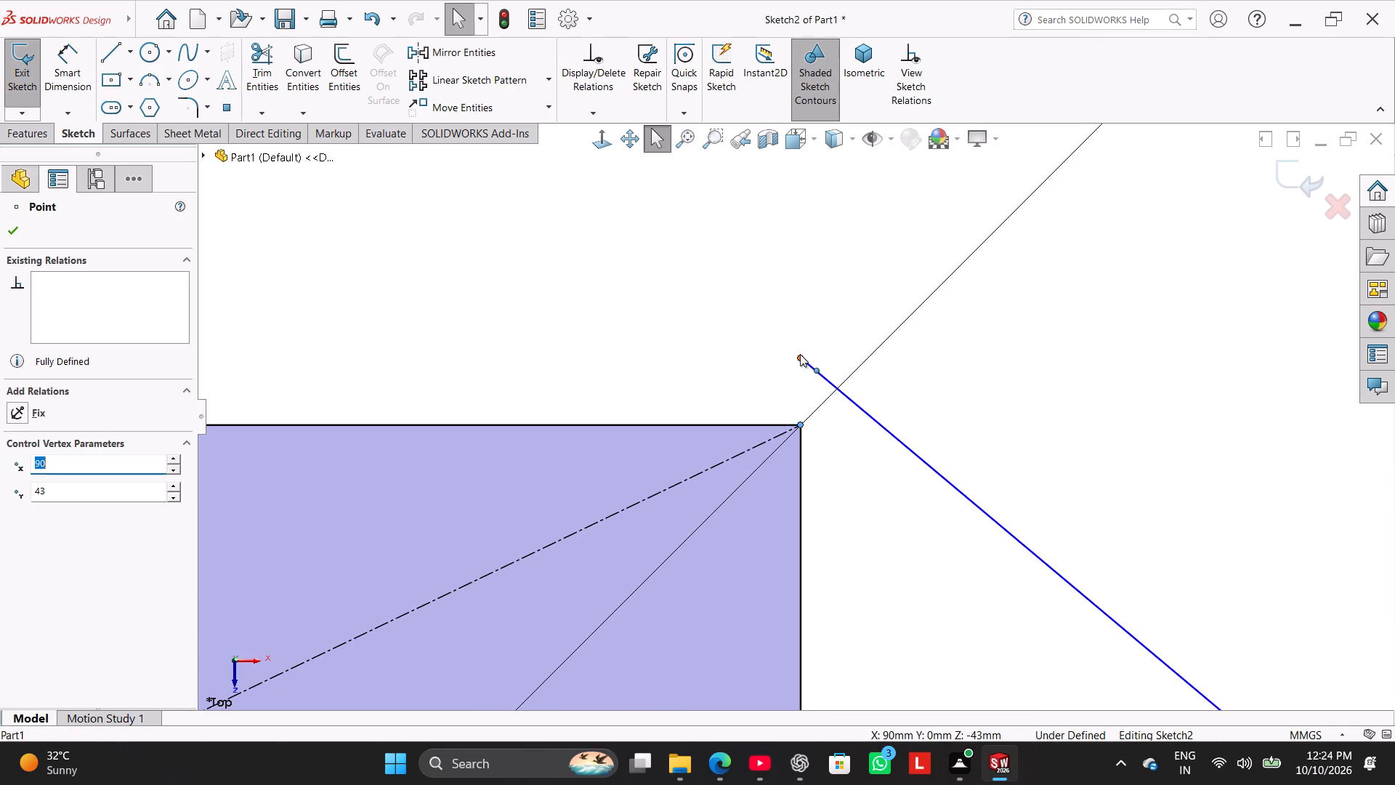
ctrl+click(800, 358)
click(68, 528)
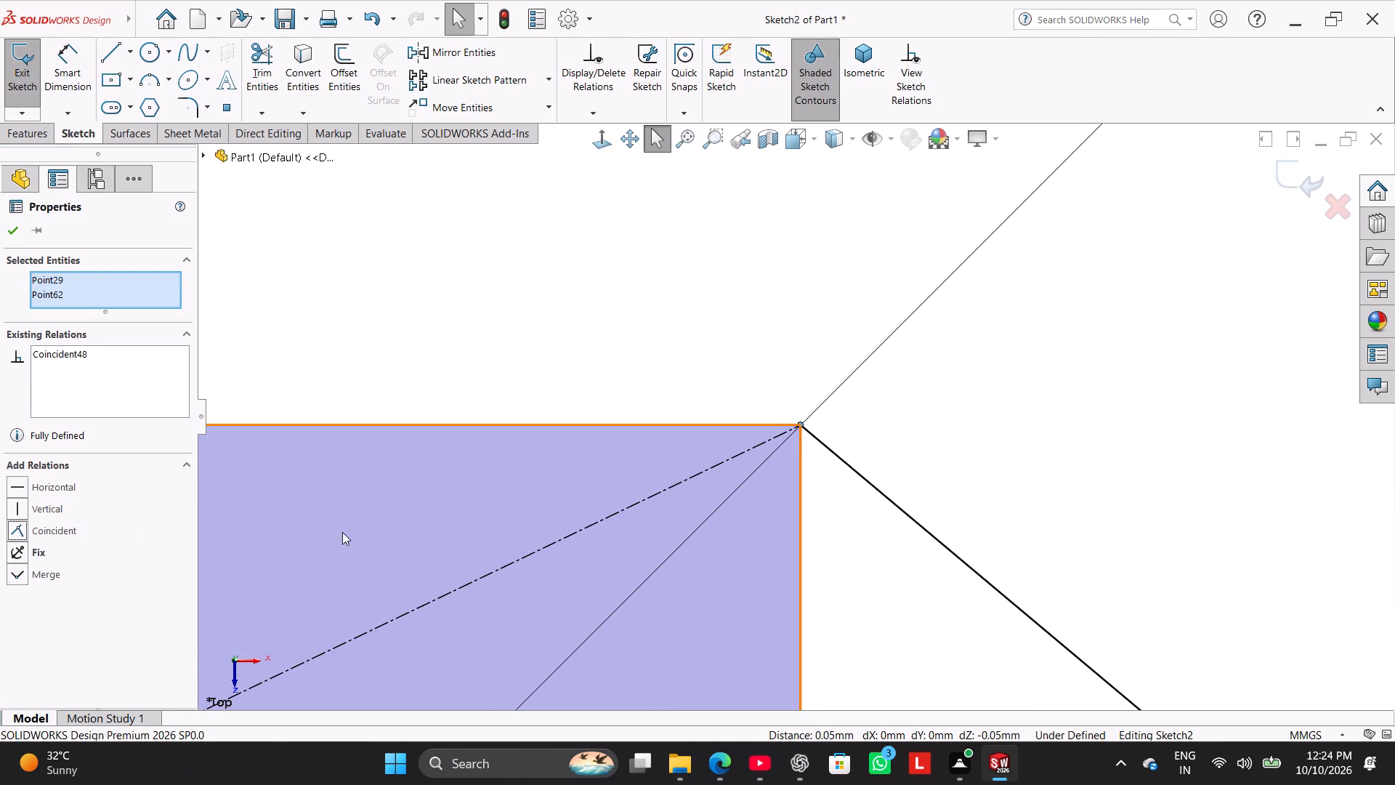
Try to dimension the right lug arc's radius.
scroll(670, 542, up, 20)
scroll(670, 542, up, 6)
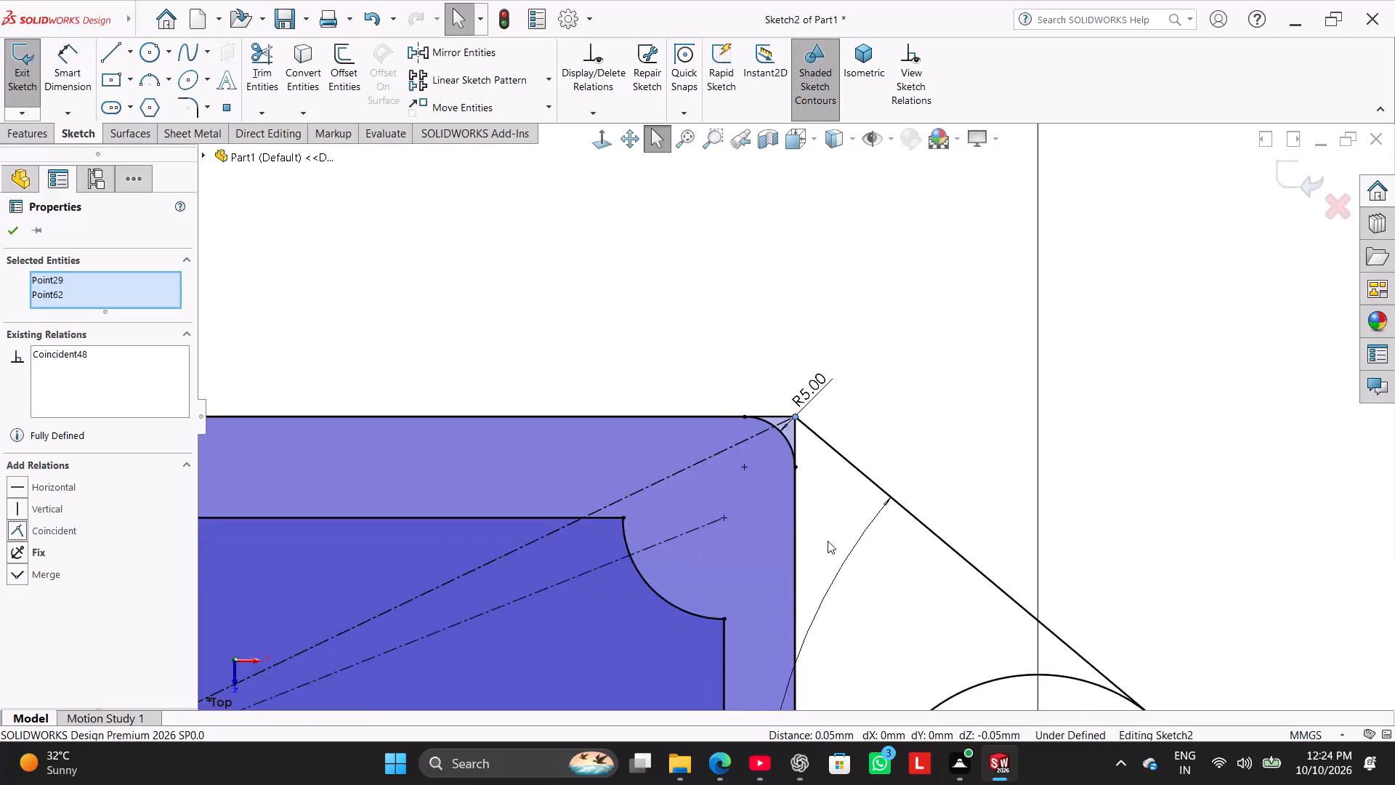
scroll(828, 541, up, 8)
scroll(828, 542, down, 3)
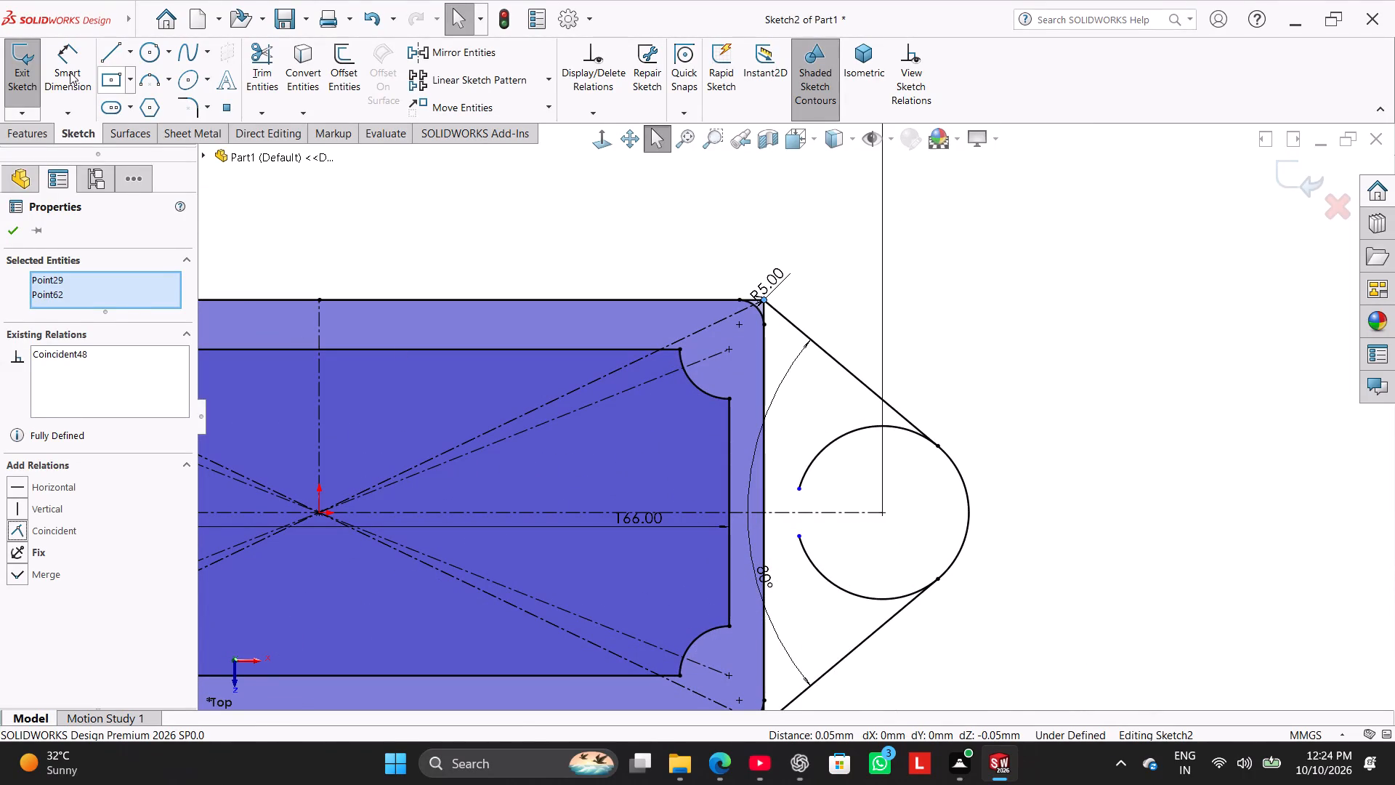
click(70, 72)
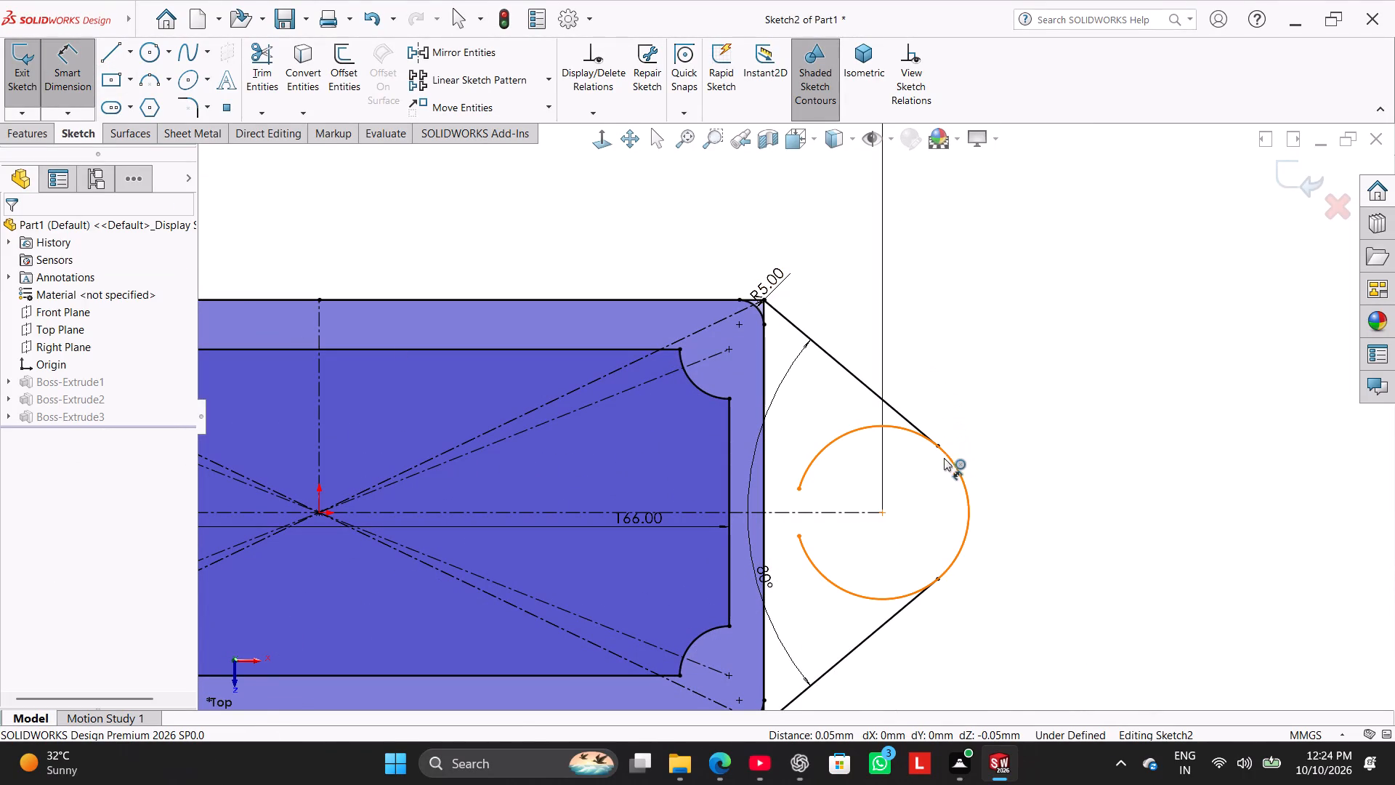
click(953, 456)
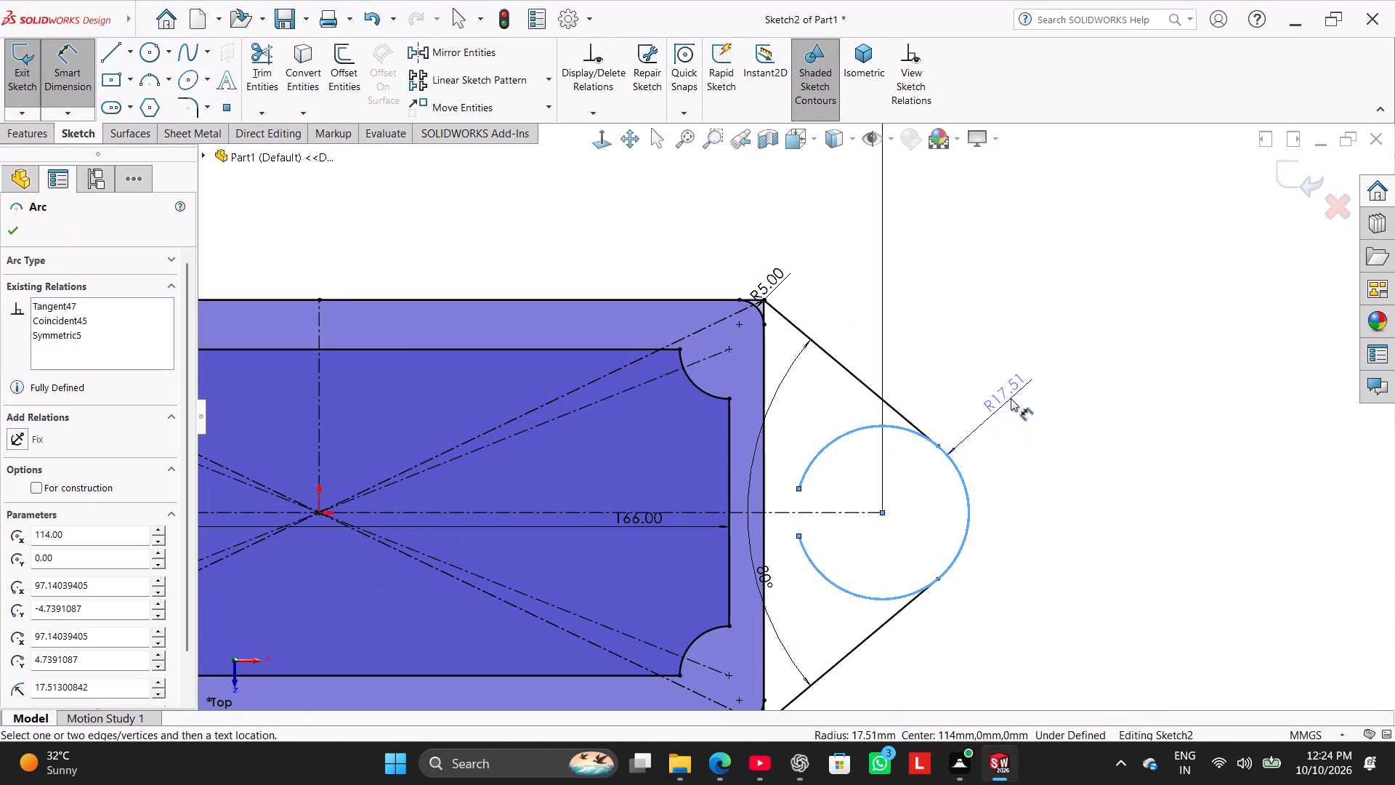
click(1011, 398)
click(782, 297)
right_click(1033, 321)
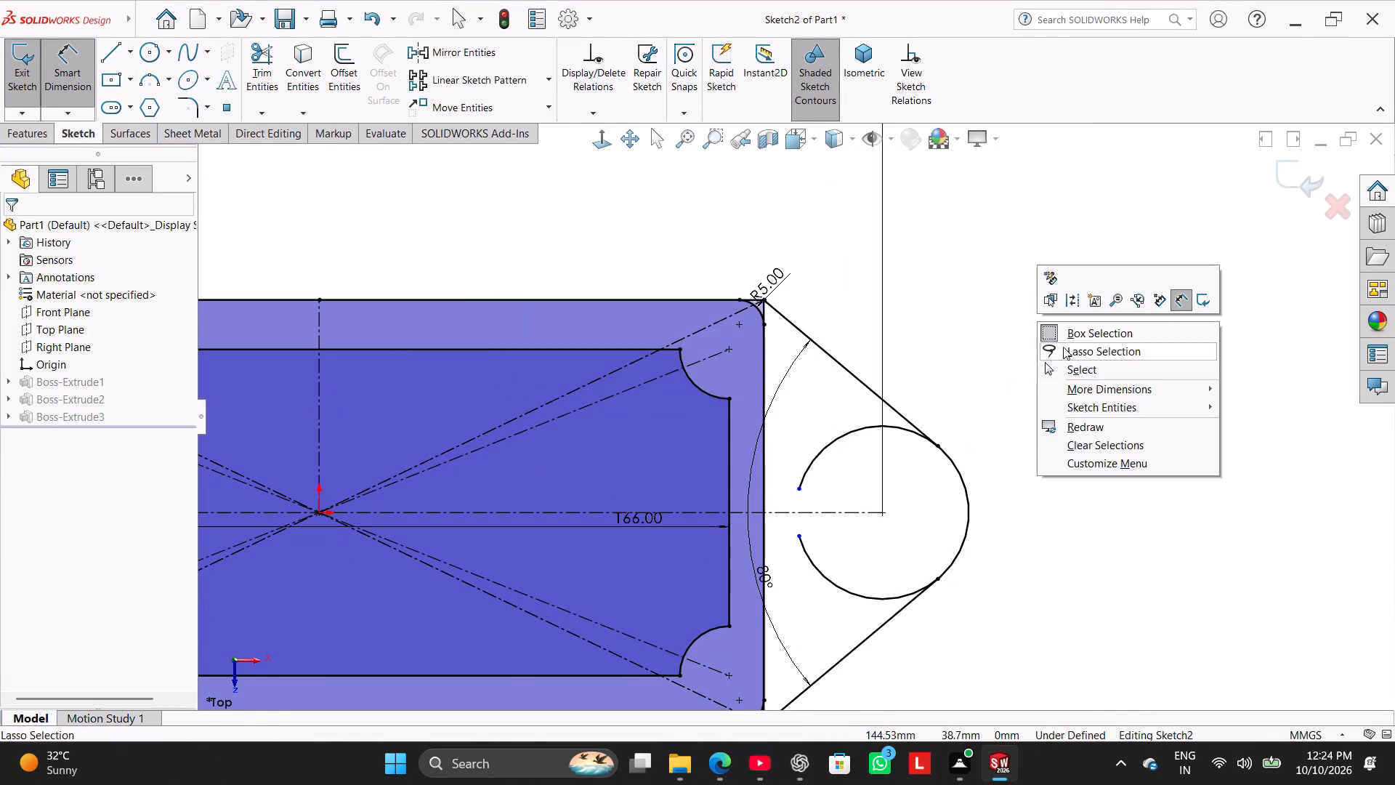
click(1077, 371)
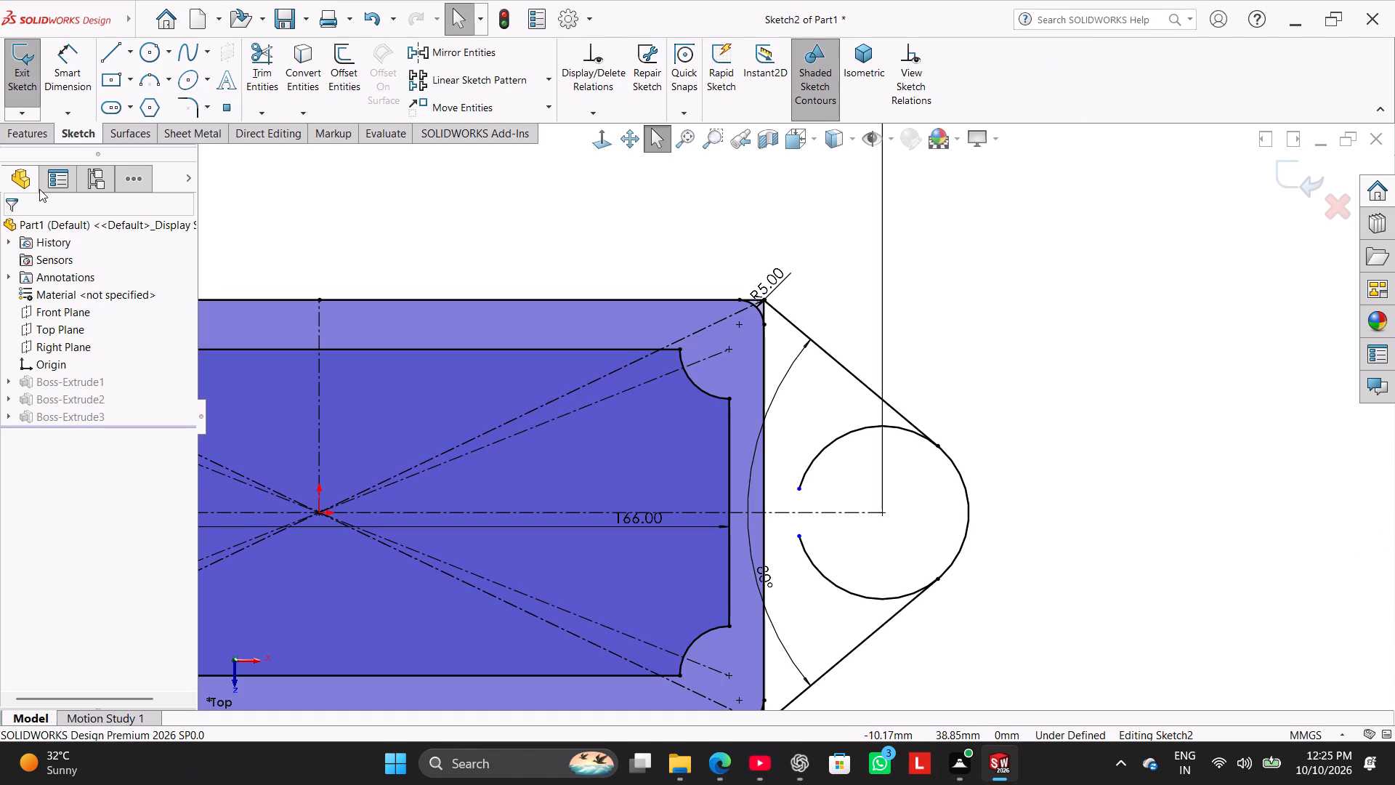
Delete the 80° angle dimension between the two slanted lug lines.
right_click(767, 573)
click(829, 563)
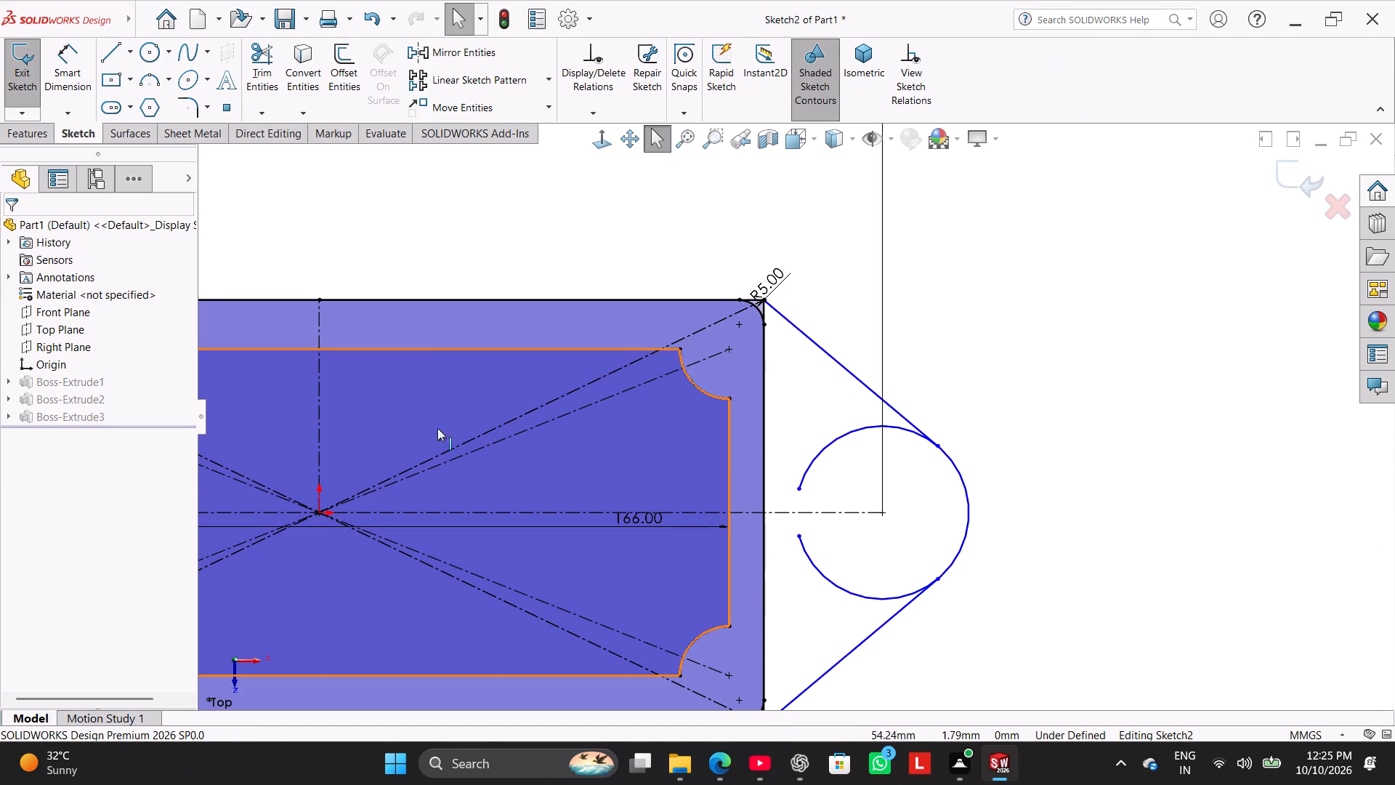
Dimension the right lug arc's radius at 18 mm.
click(84, 76)
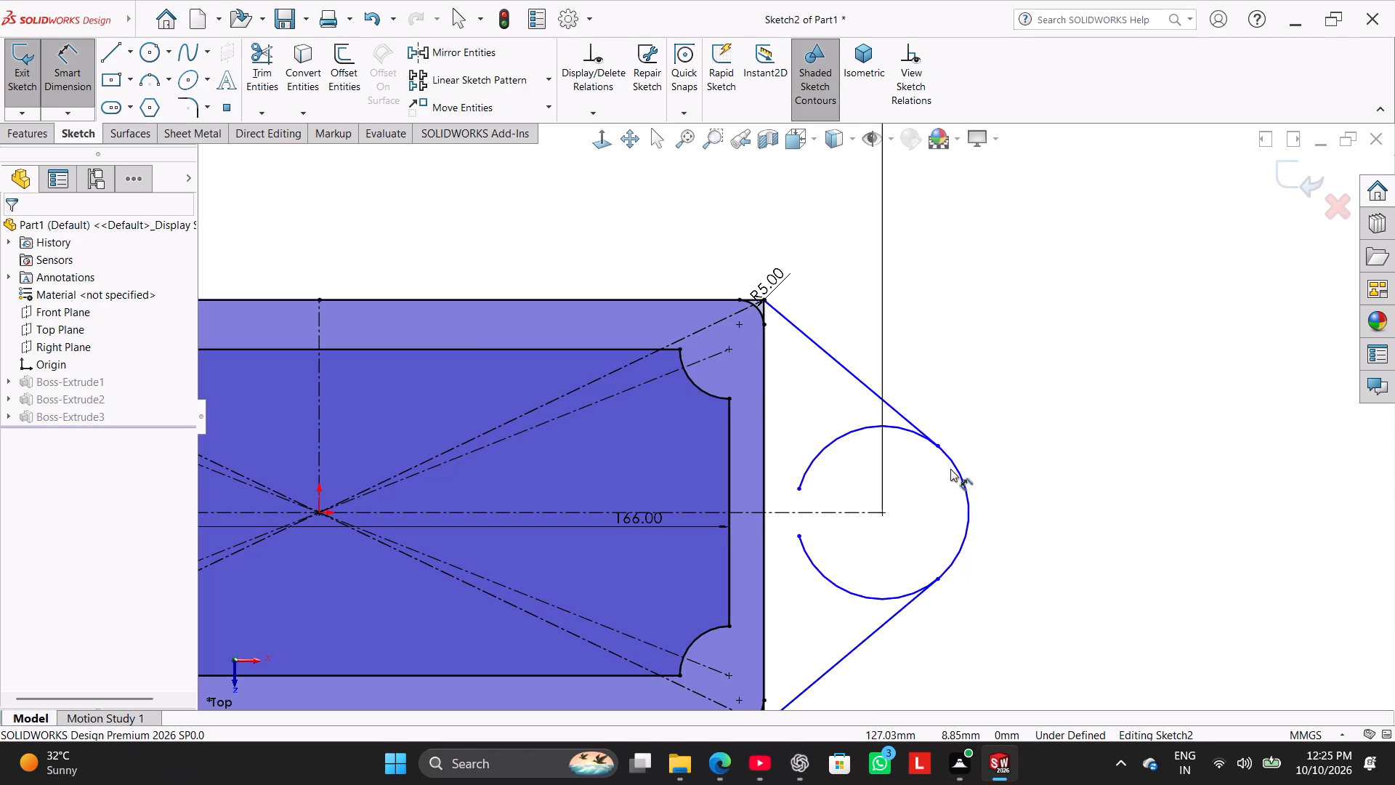
click(957, 469)
click(1020, 385)
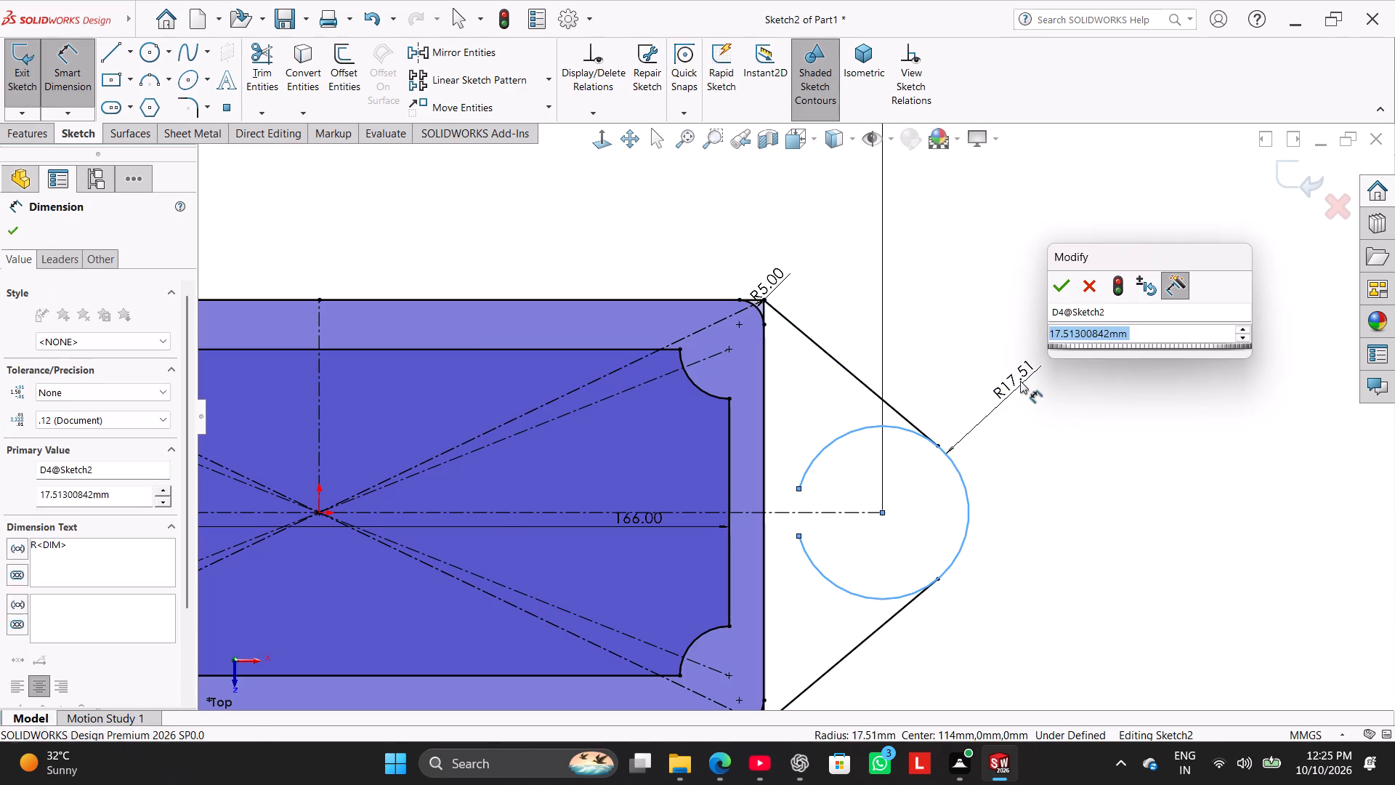
key(1)
key(8)
key(Return)
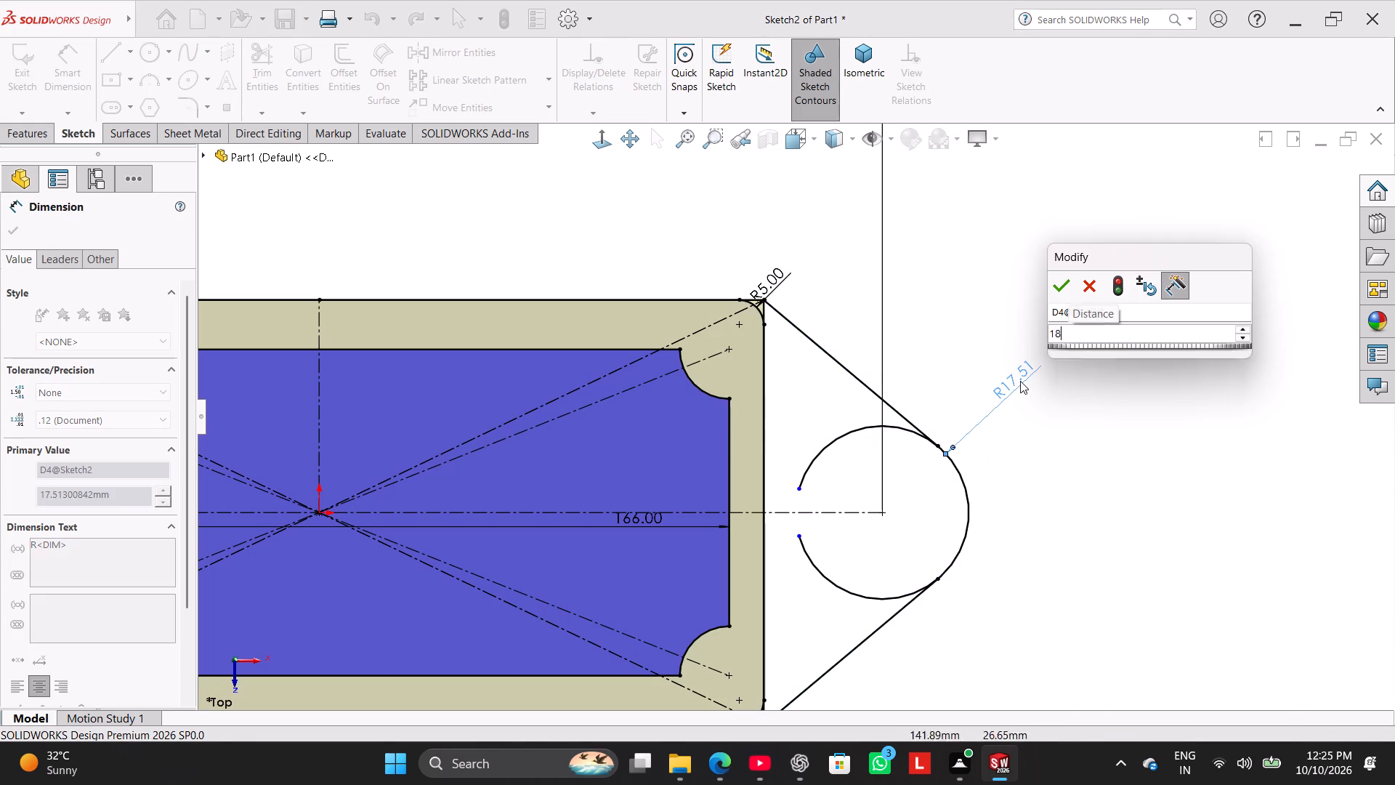
right_click(987, 313)
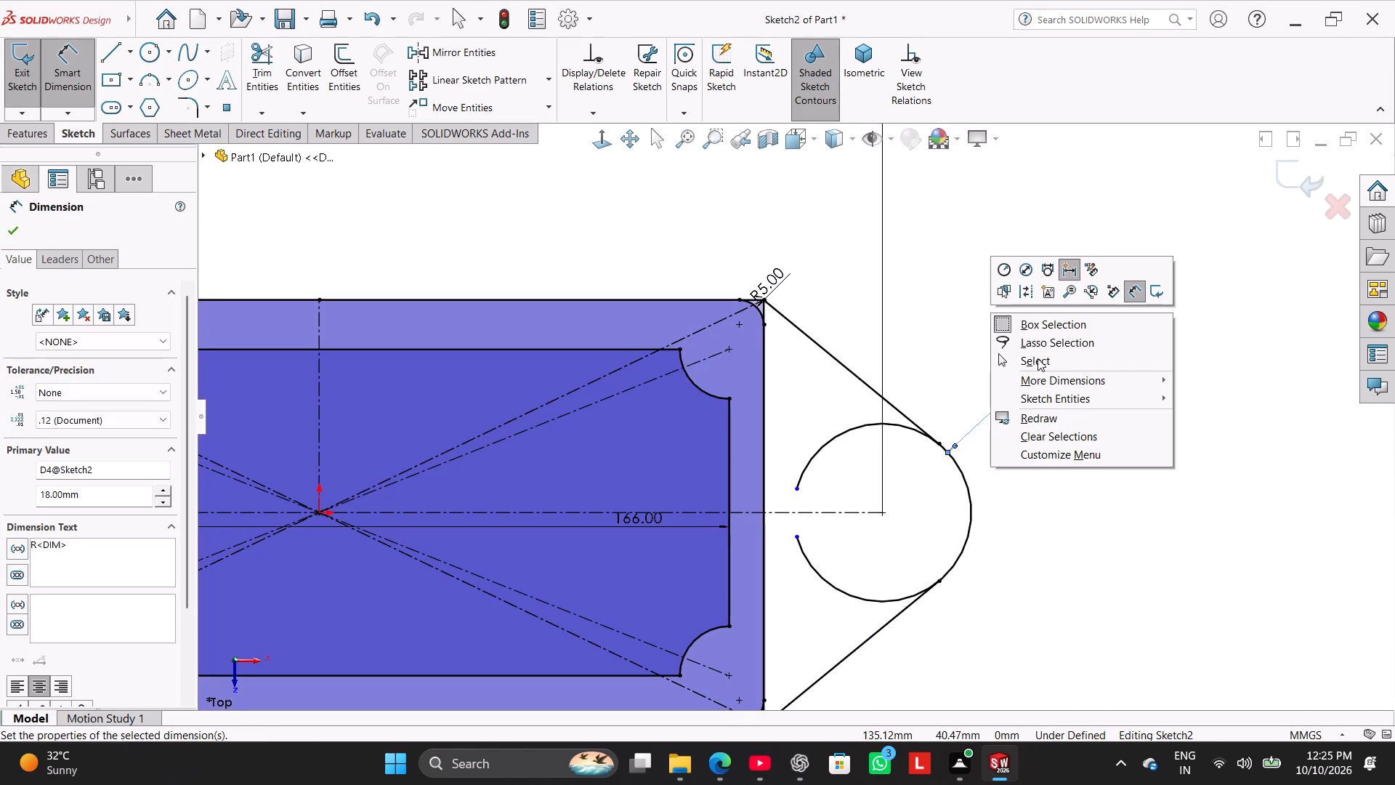
click(1038, 358)
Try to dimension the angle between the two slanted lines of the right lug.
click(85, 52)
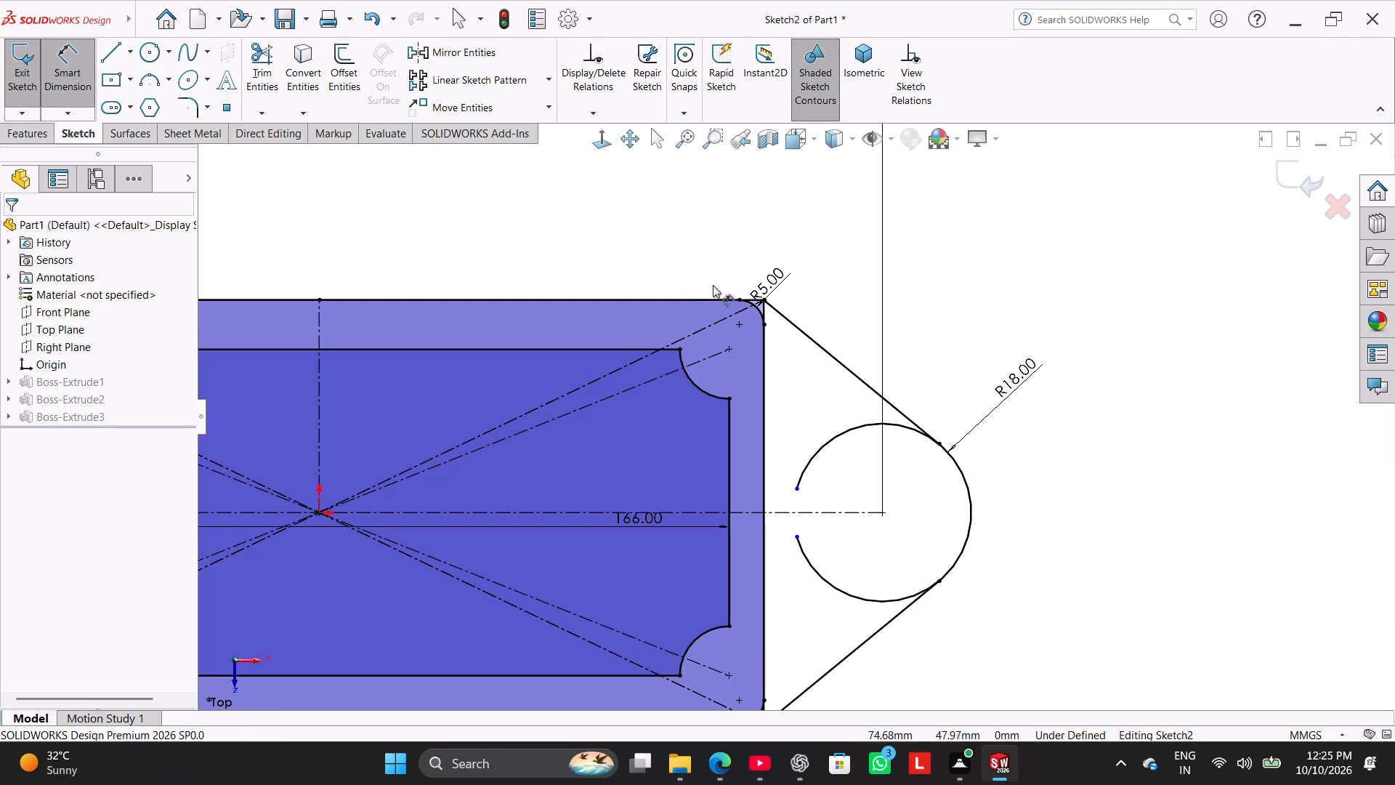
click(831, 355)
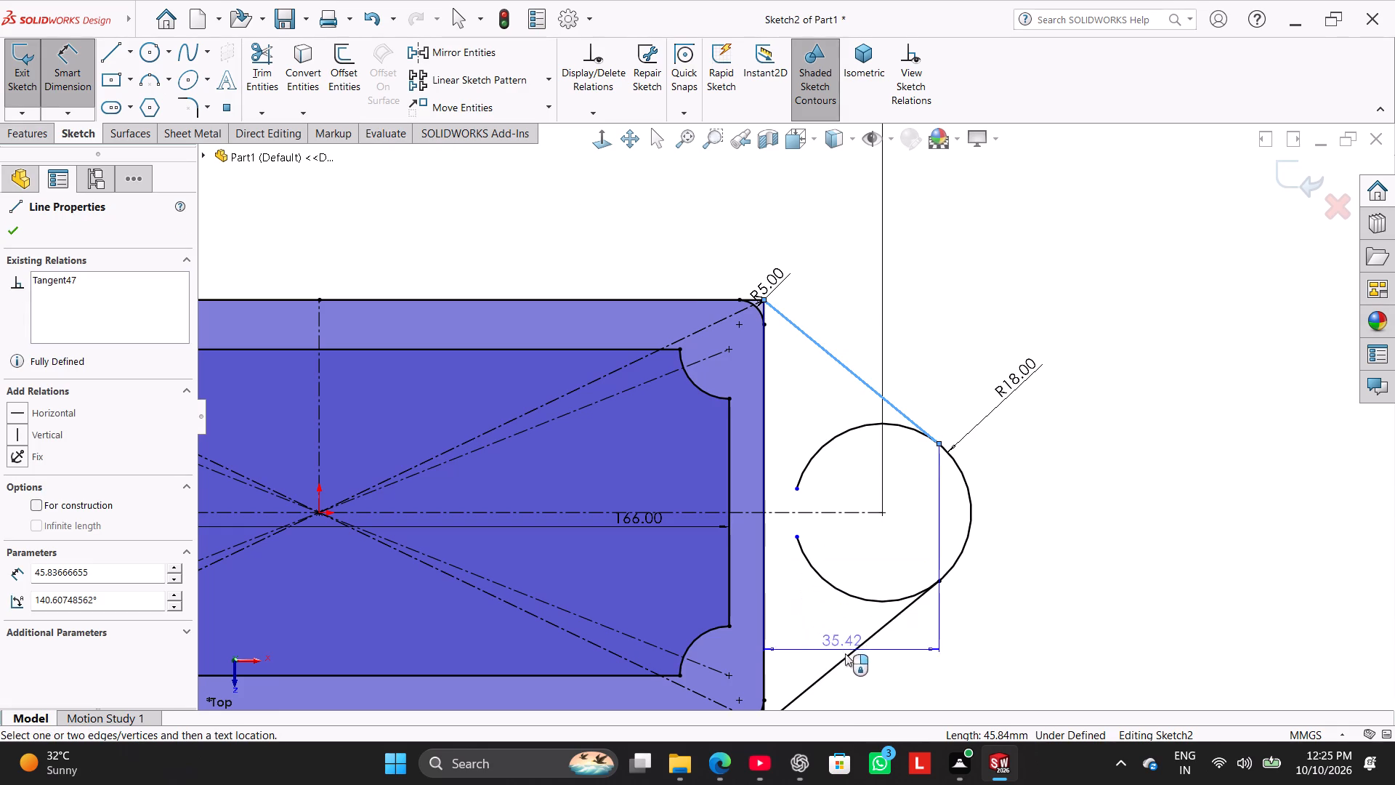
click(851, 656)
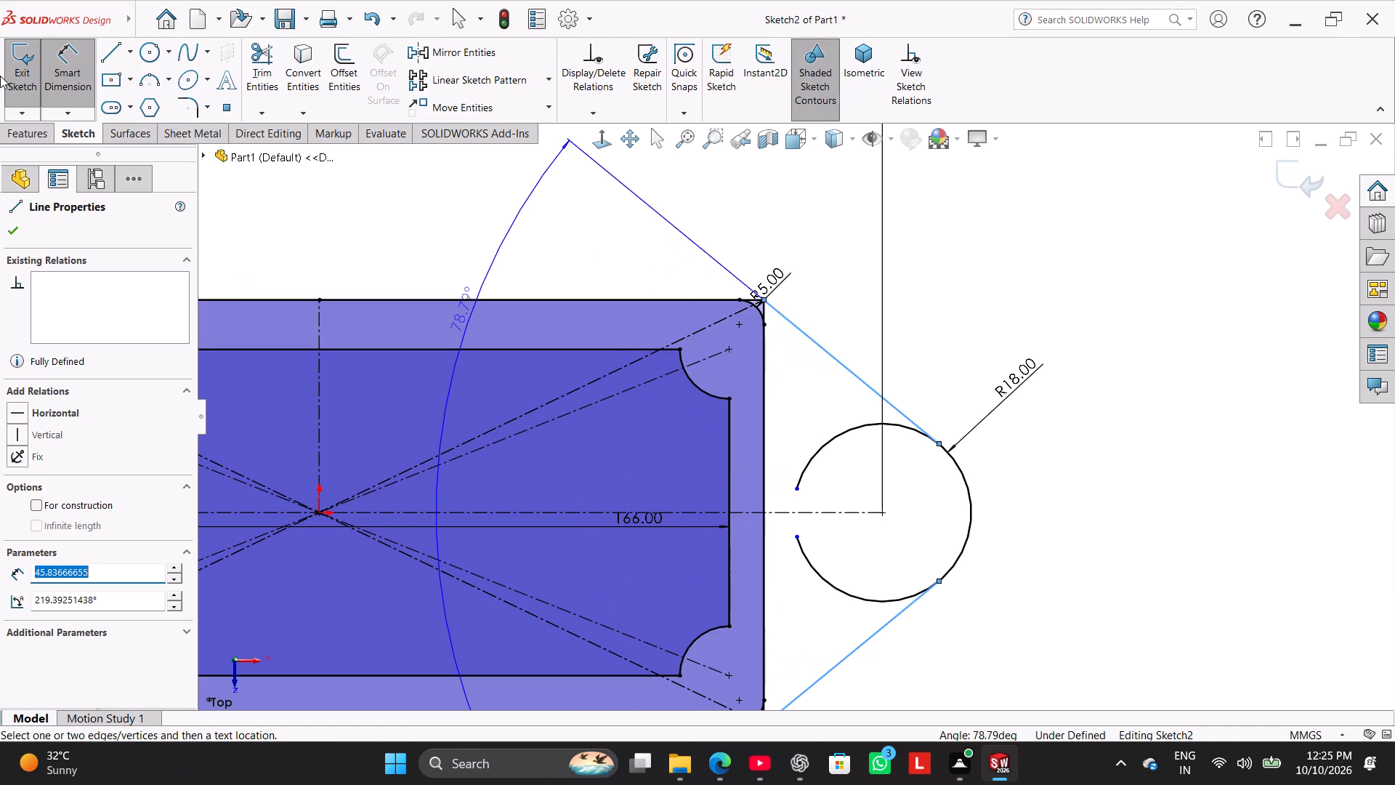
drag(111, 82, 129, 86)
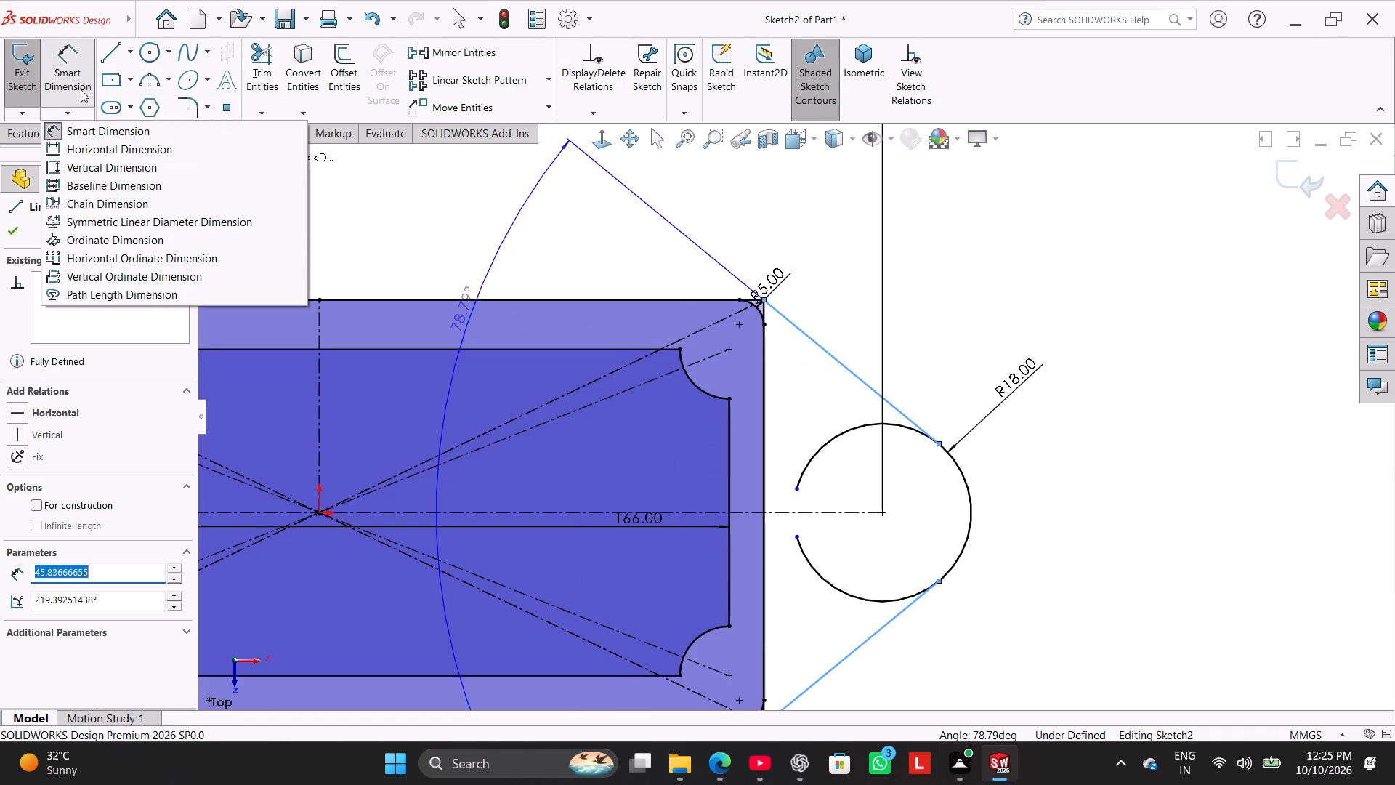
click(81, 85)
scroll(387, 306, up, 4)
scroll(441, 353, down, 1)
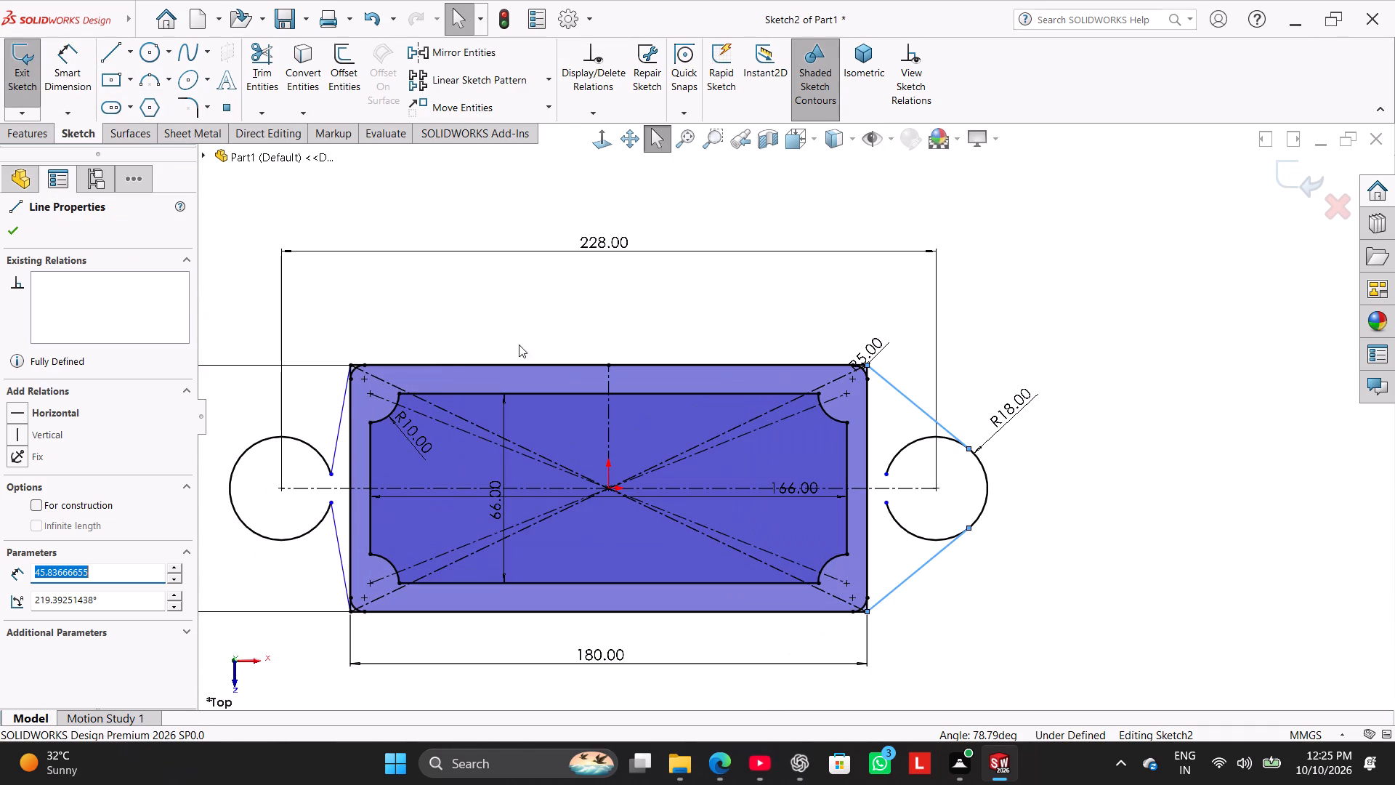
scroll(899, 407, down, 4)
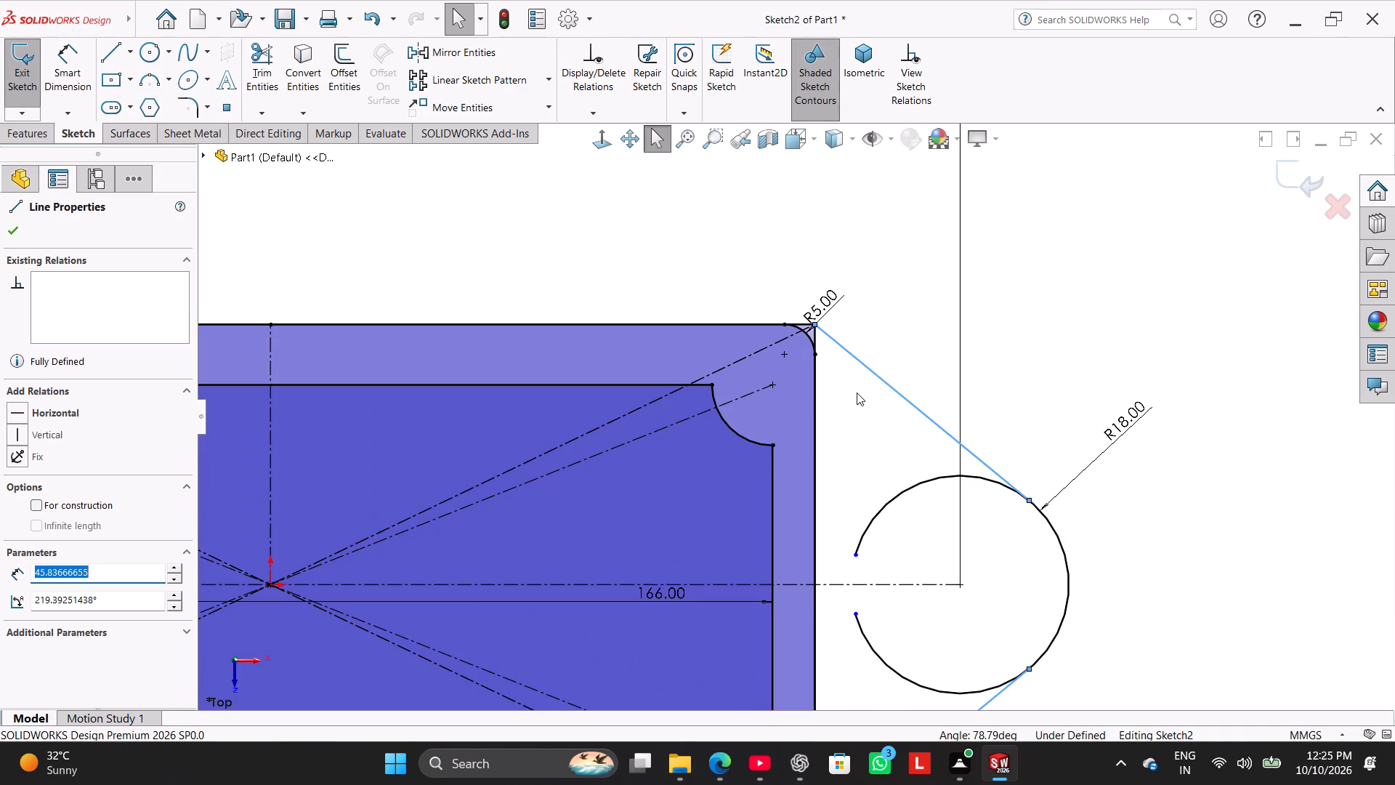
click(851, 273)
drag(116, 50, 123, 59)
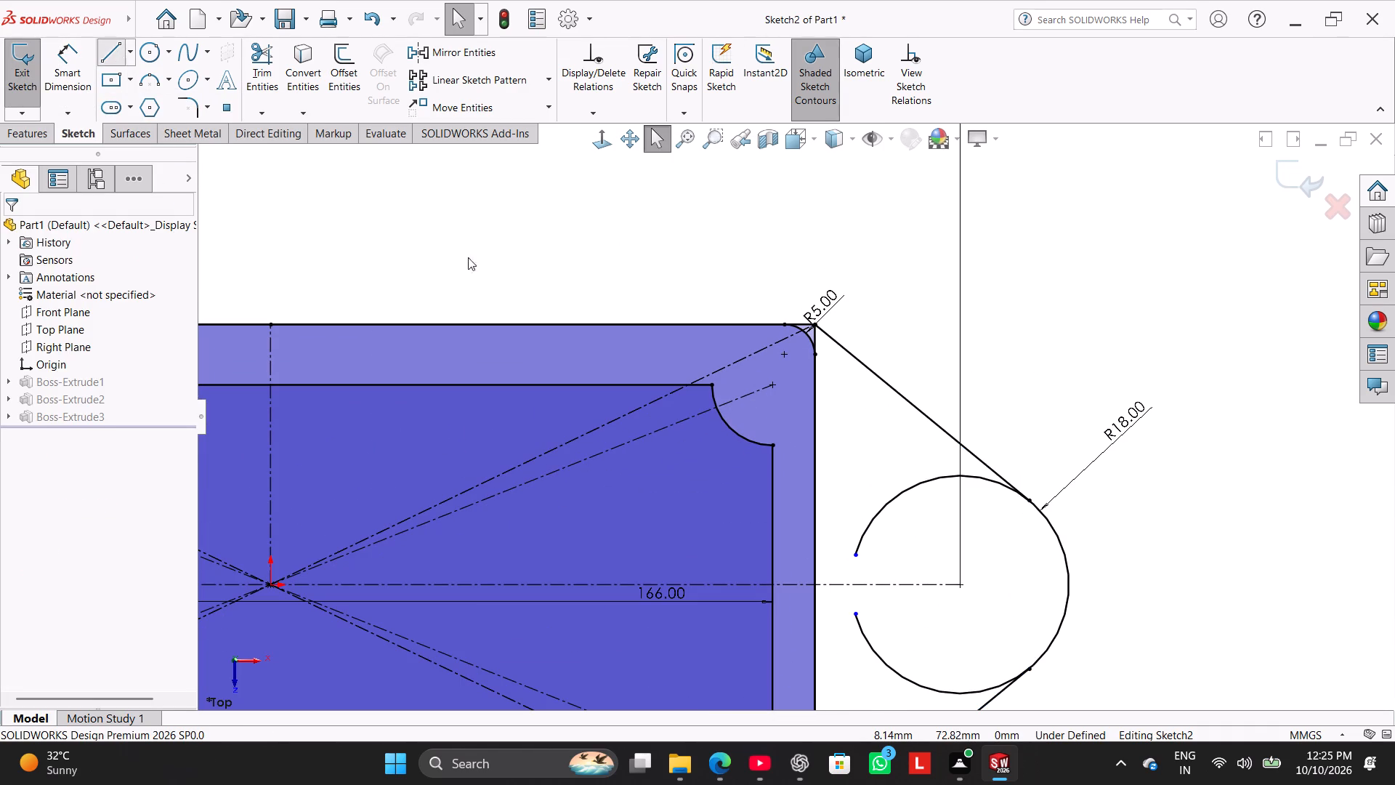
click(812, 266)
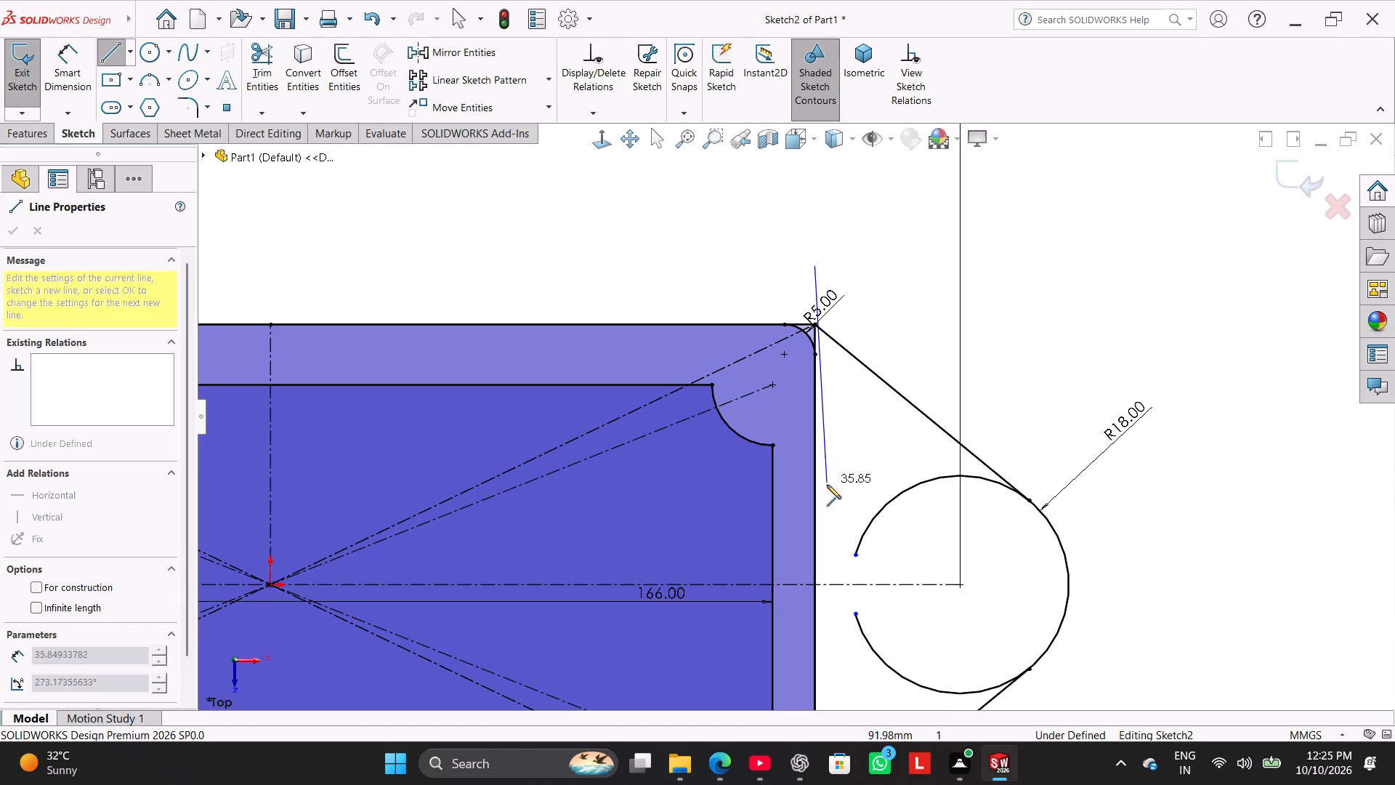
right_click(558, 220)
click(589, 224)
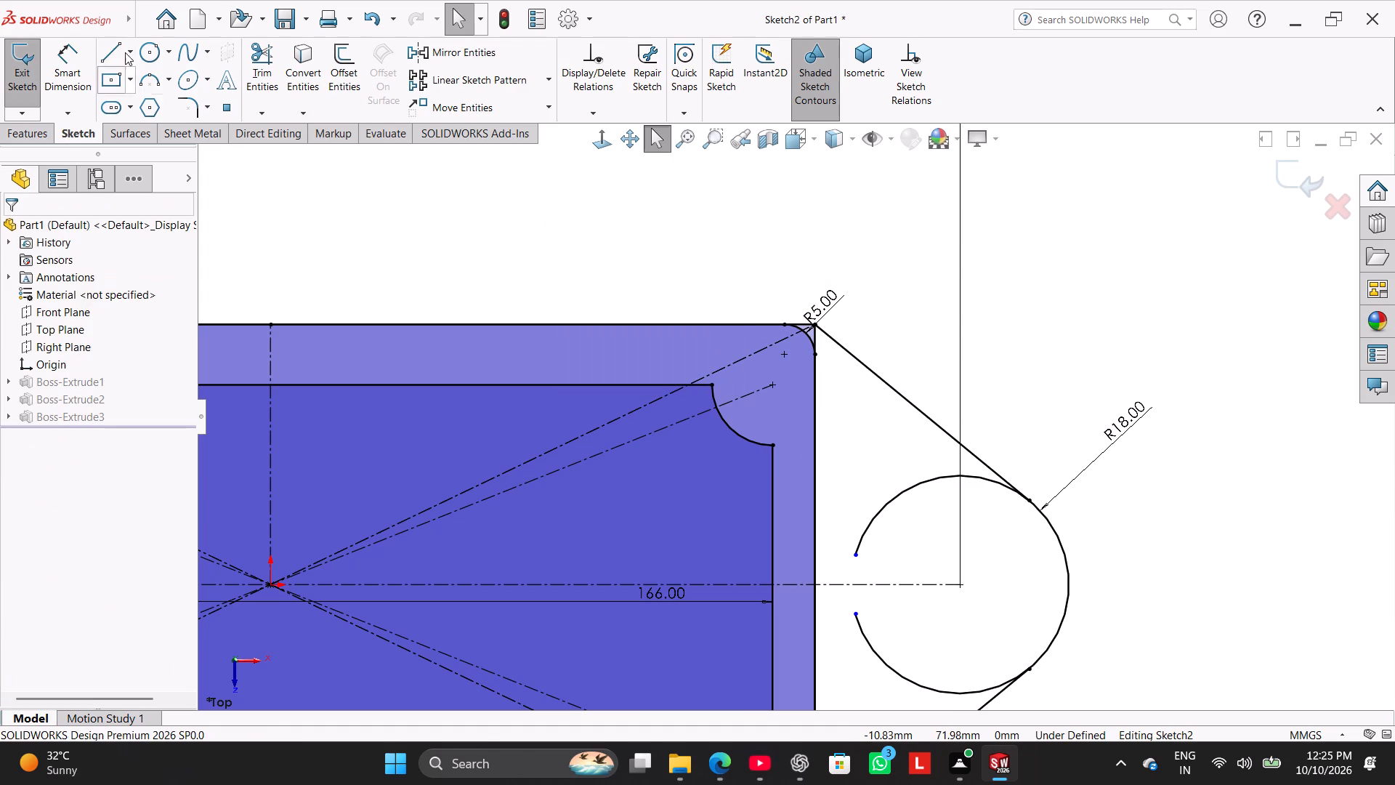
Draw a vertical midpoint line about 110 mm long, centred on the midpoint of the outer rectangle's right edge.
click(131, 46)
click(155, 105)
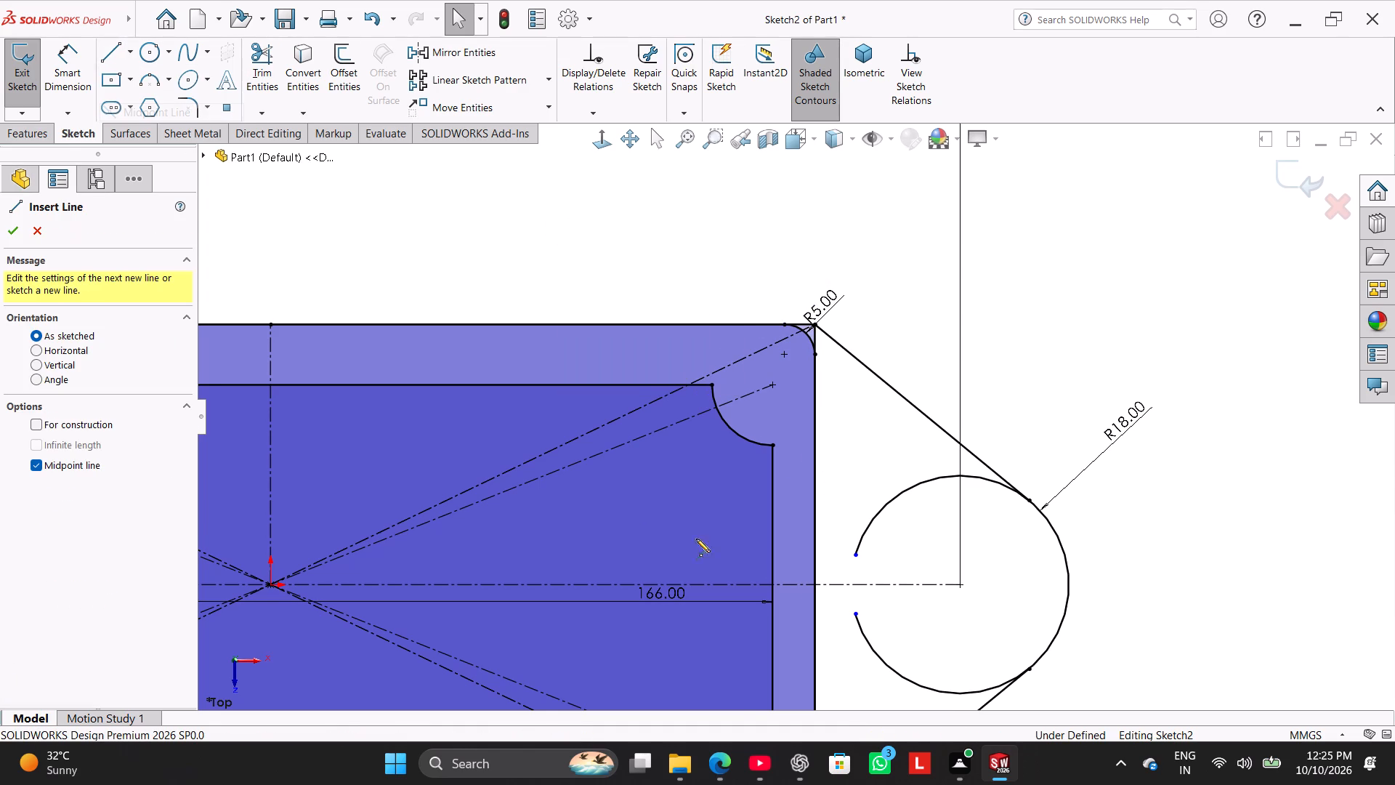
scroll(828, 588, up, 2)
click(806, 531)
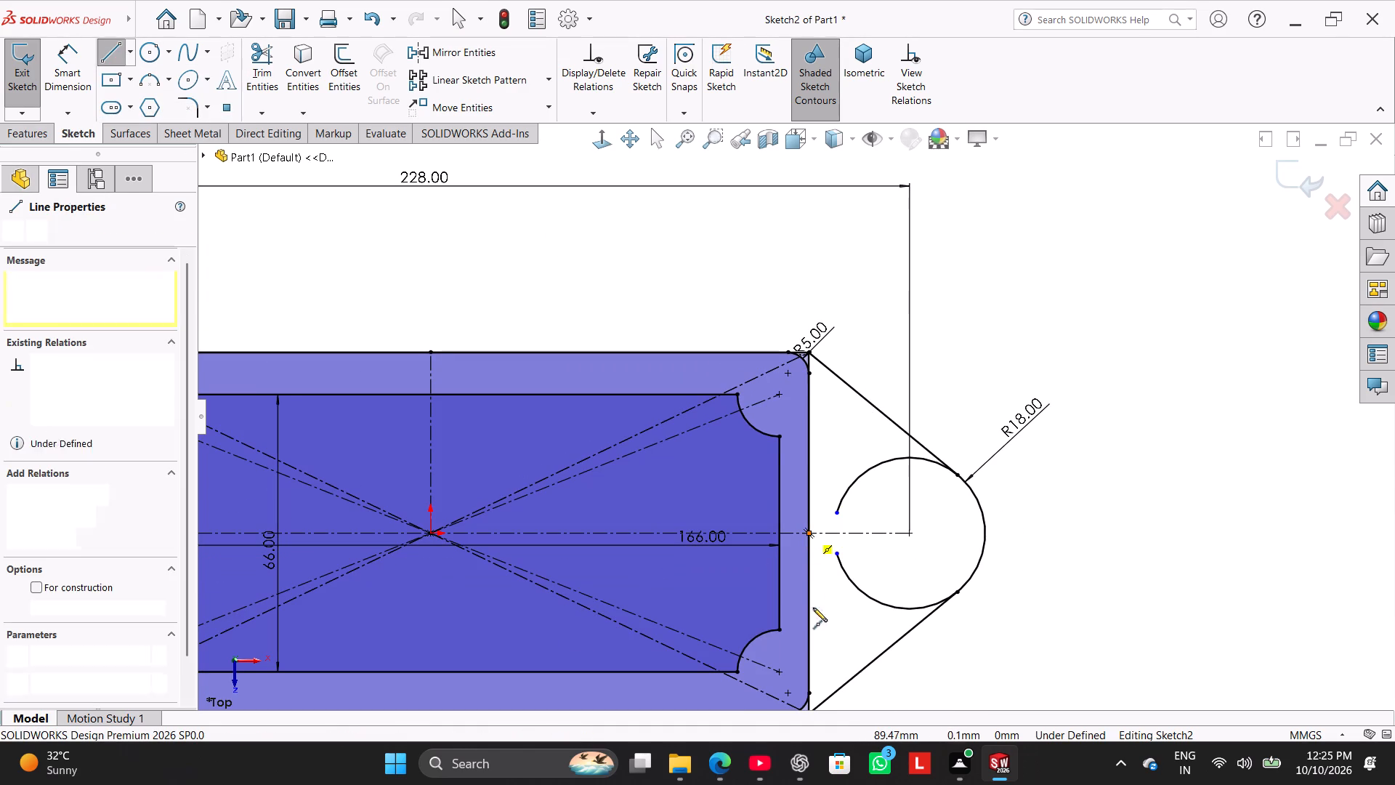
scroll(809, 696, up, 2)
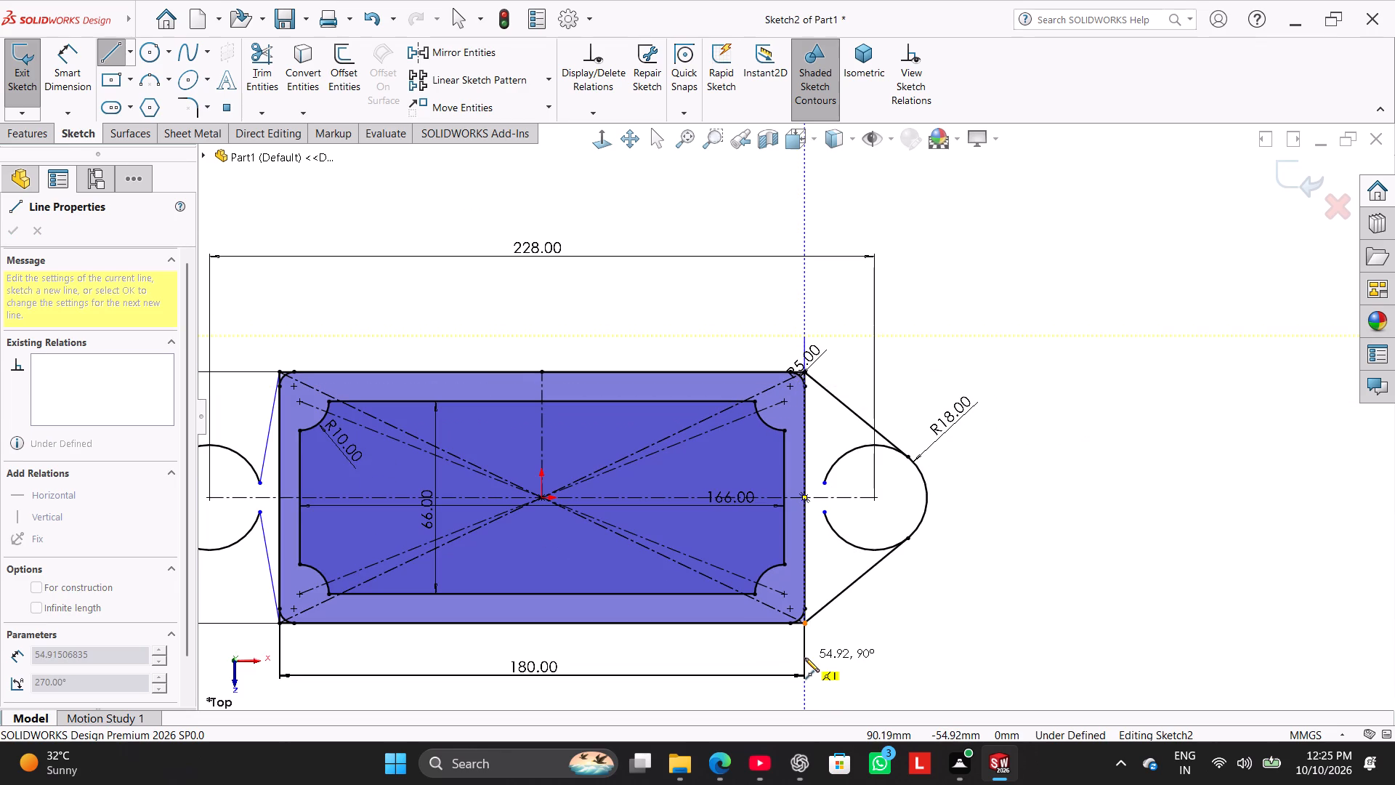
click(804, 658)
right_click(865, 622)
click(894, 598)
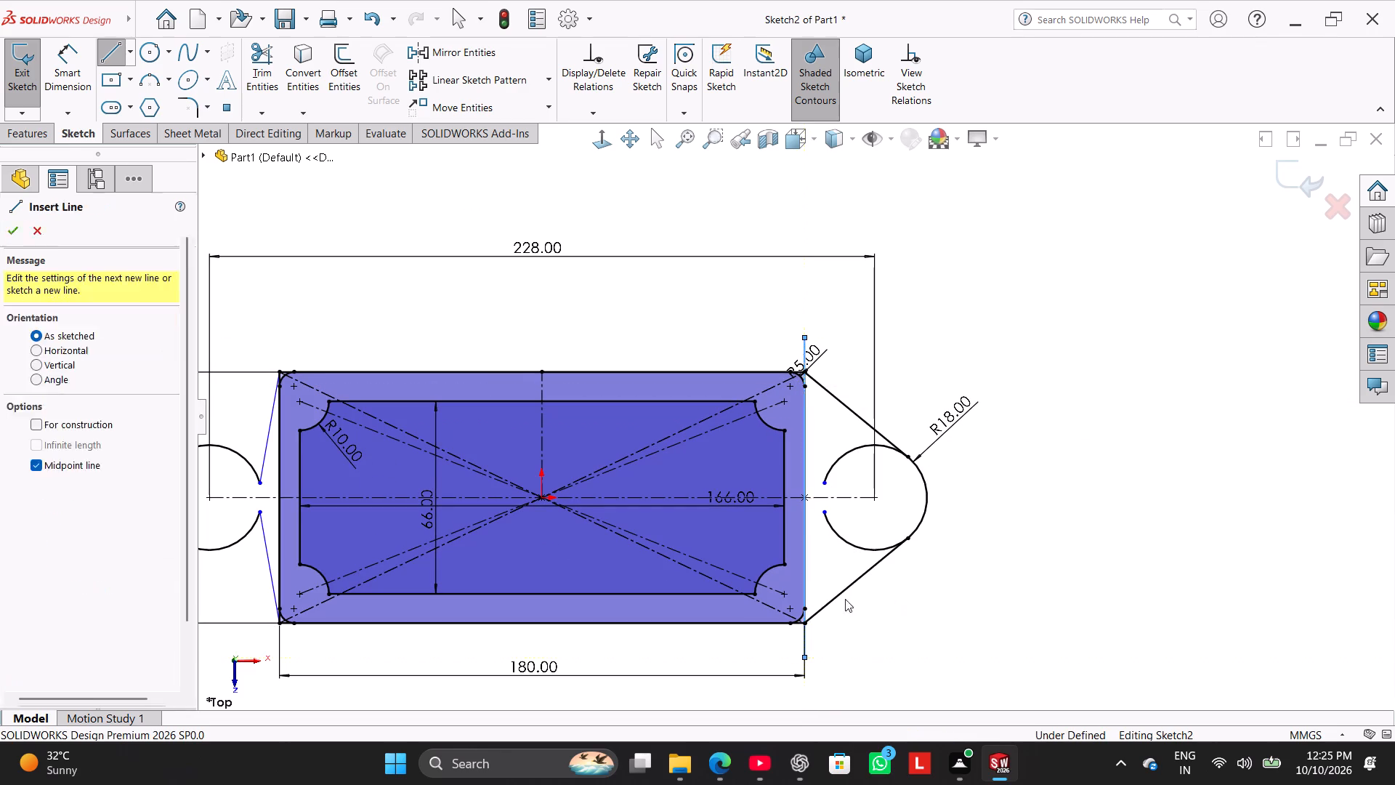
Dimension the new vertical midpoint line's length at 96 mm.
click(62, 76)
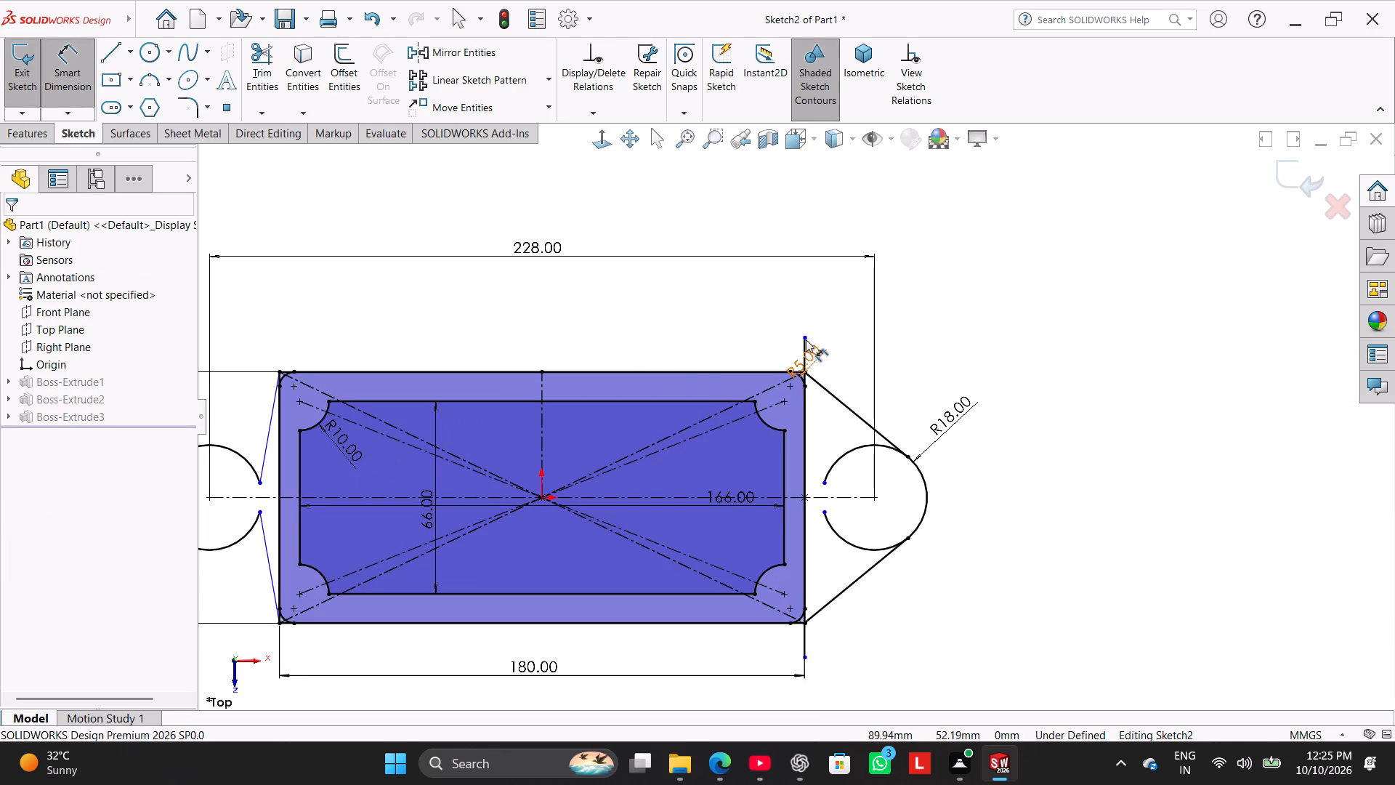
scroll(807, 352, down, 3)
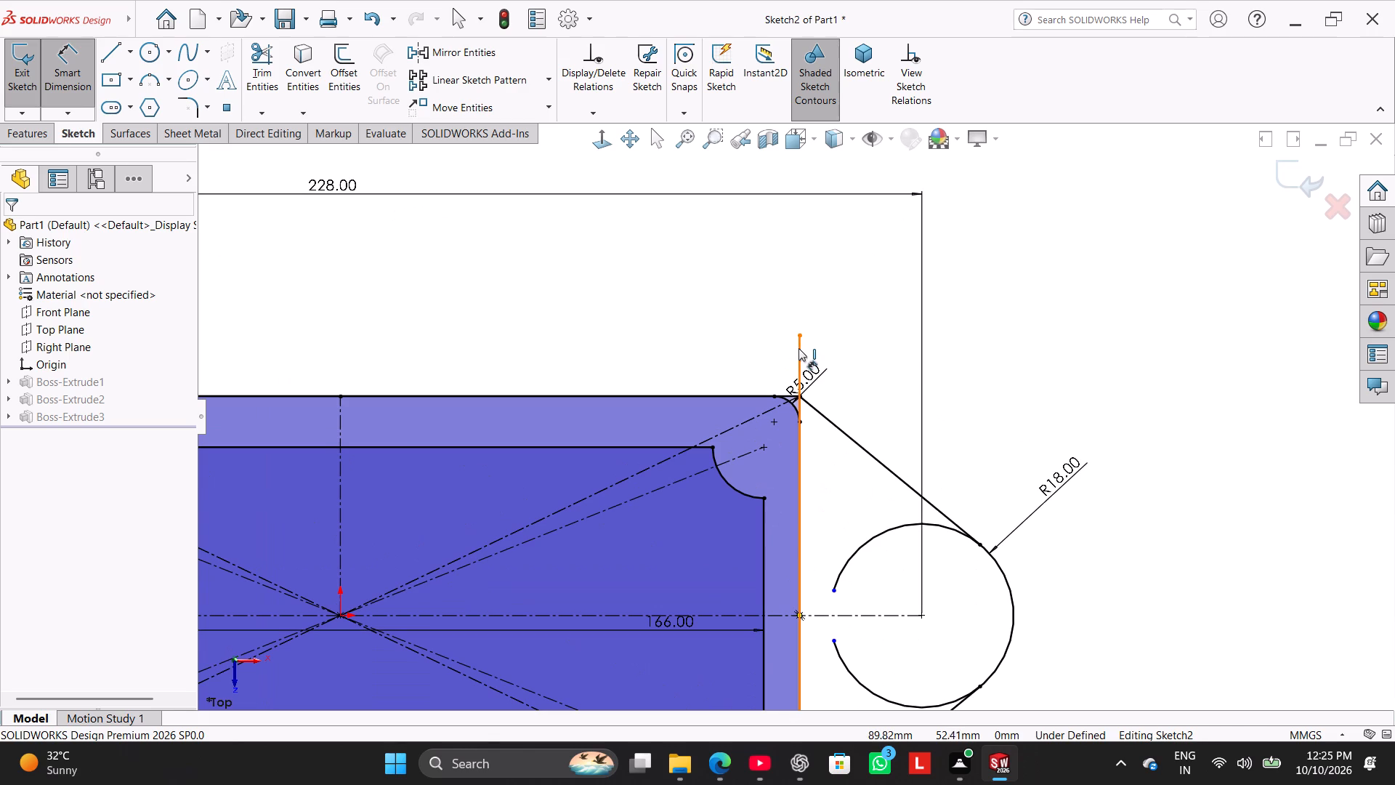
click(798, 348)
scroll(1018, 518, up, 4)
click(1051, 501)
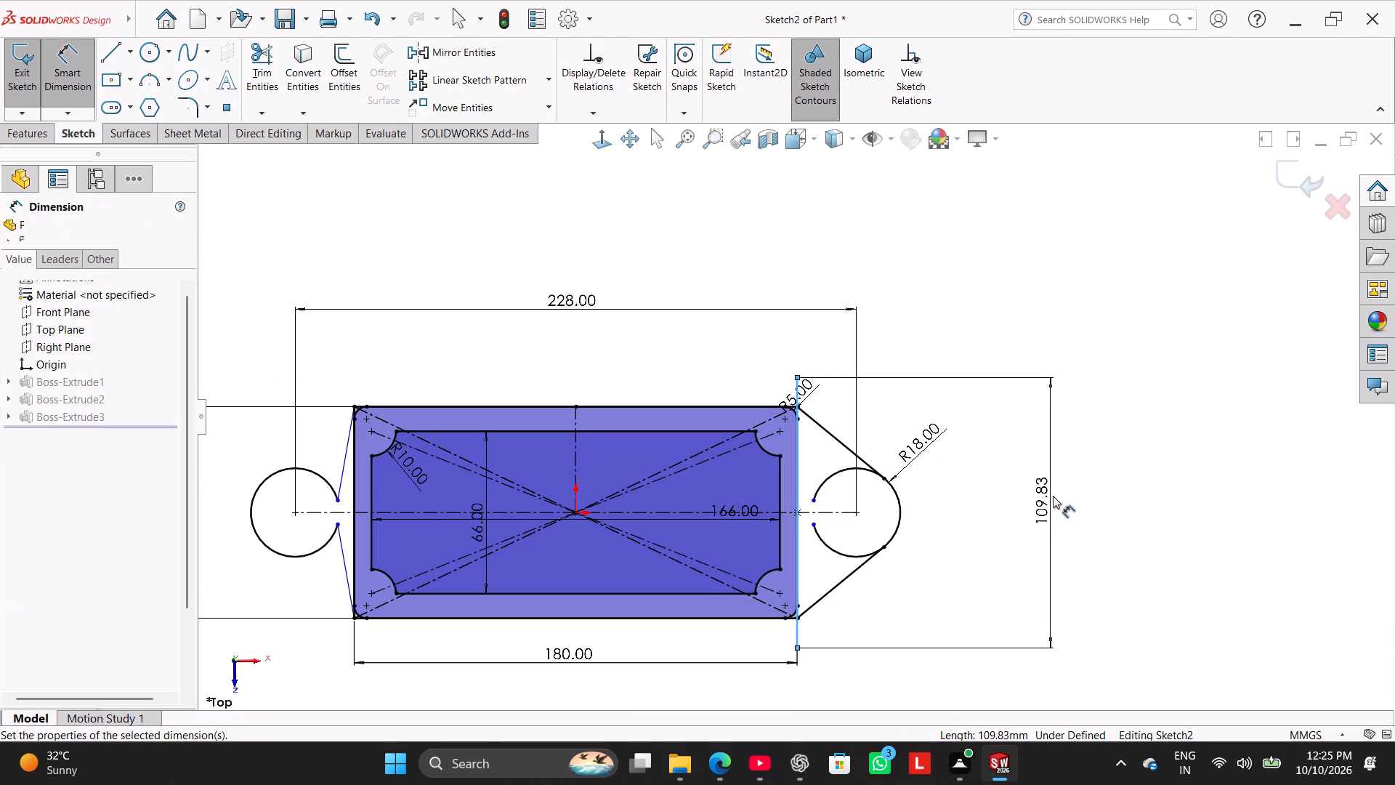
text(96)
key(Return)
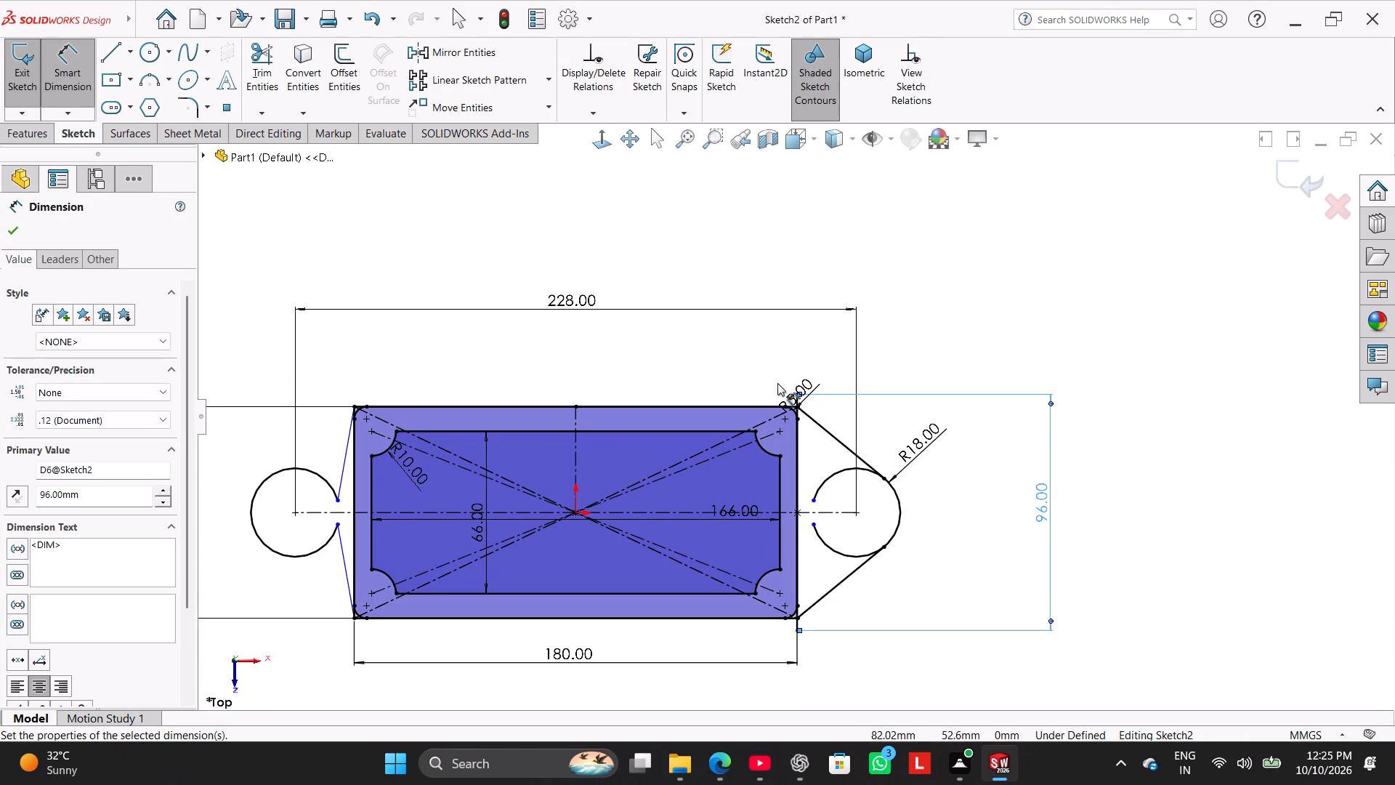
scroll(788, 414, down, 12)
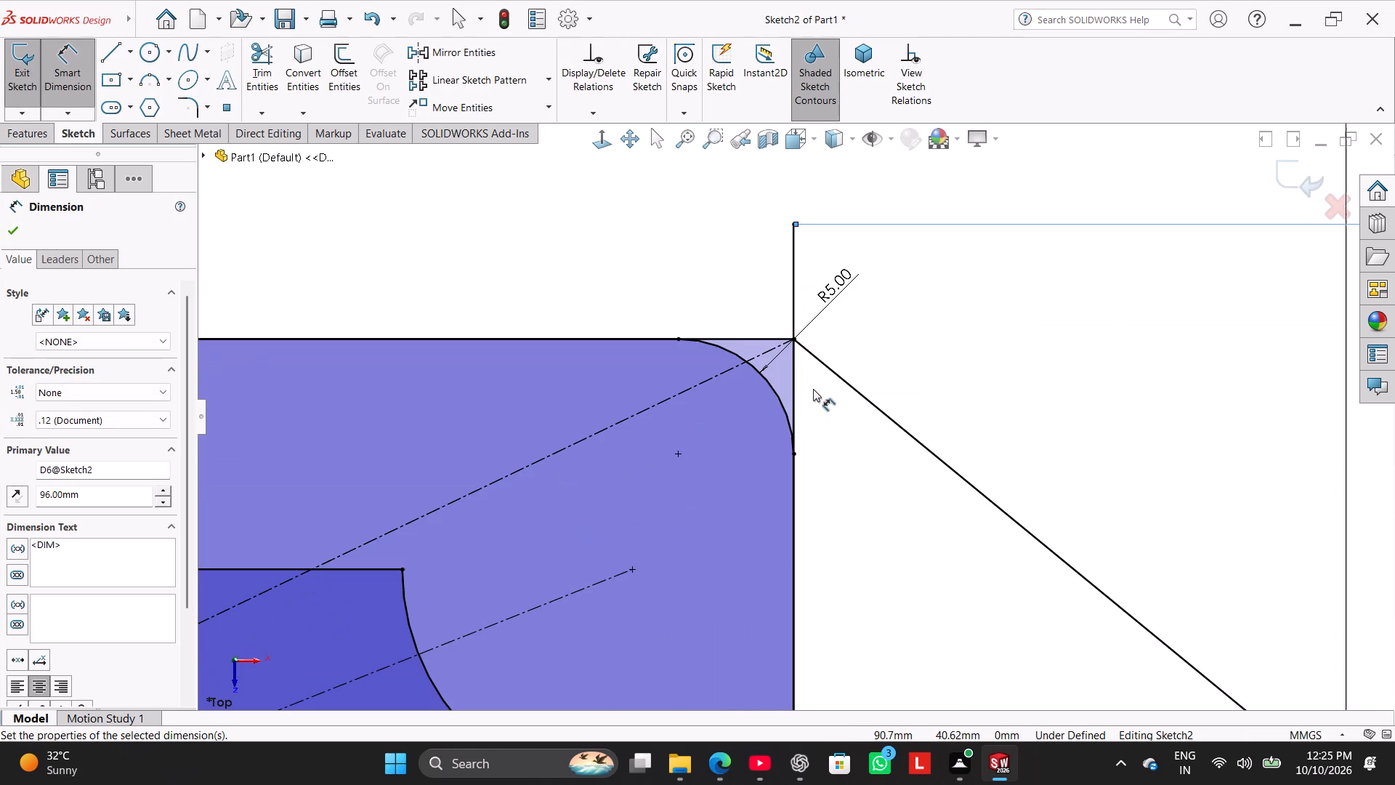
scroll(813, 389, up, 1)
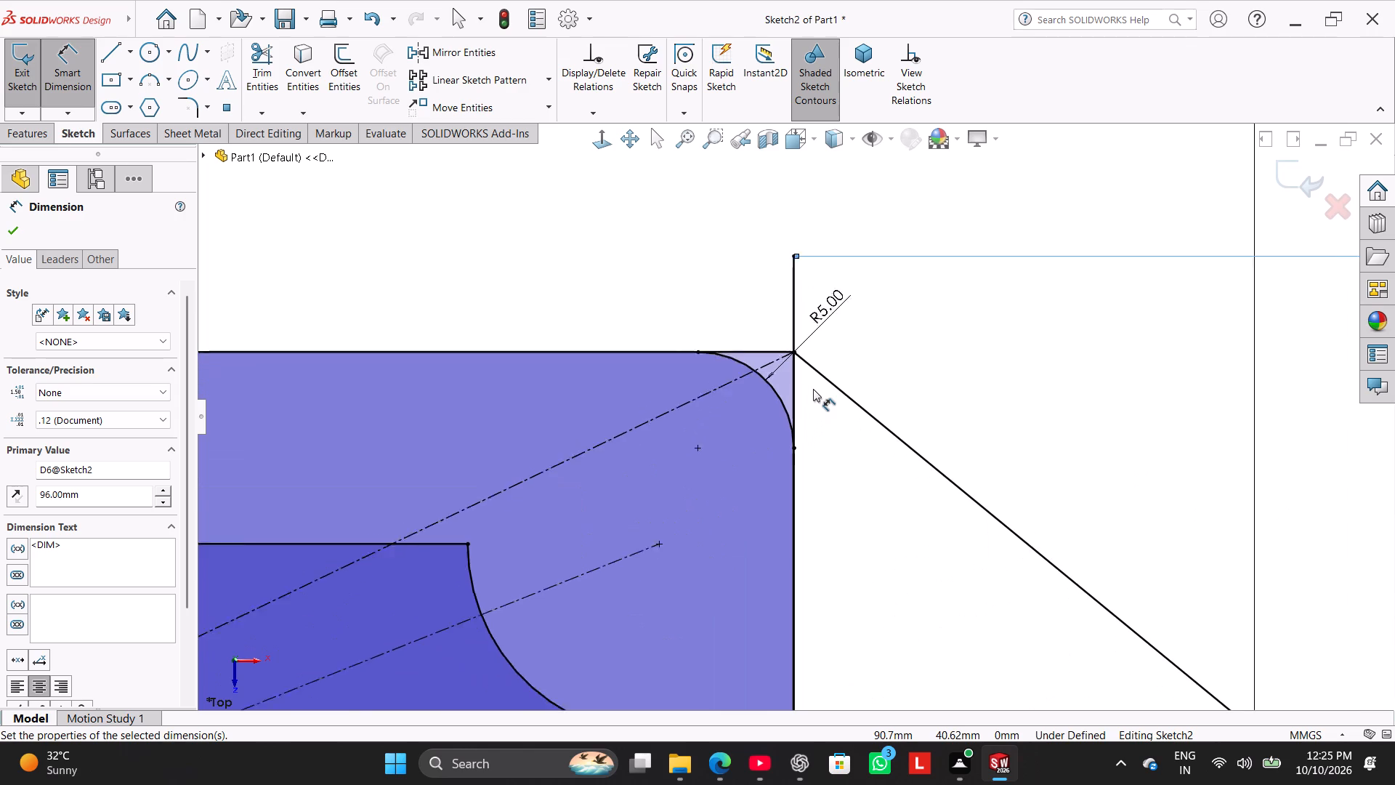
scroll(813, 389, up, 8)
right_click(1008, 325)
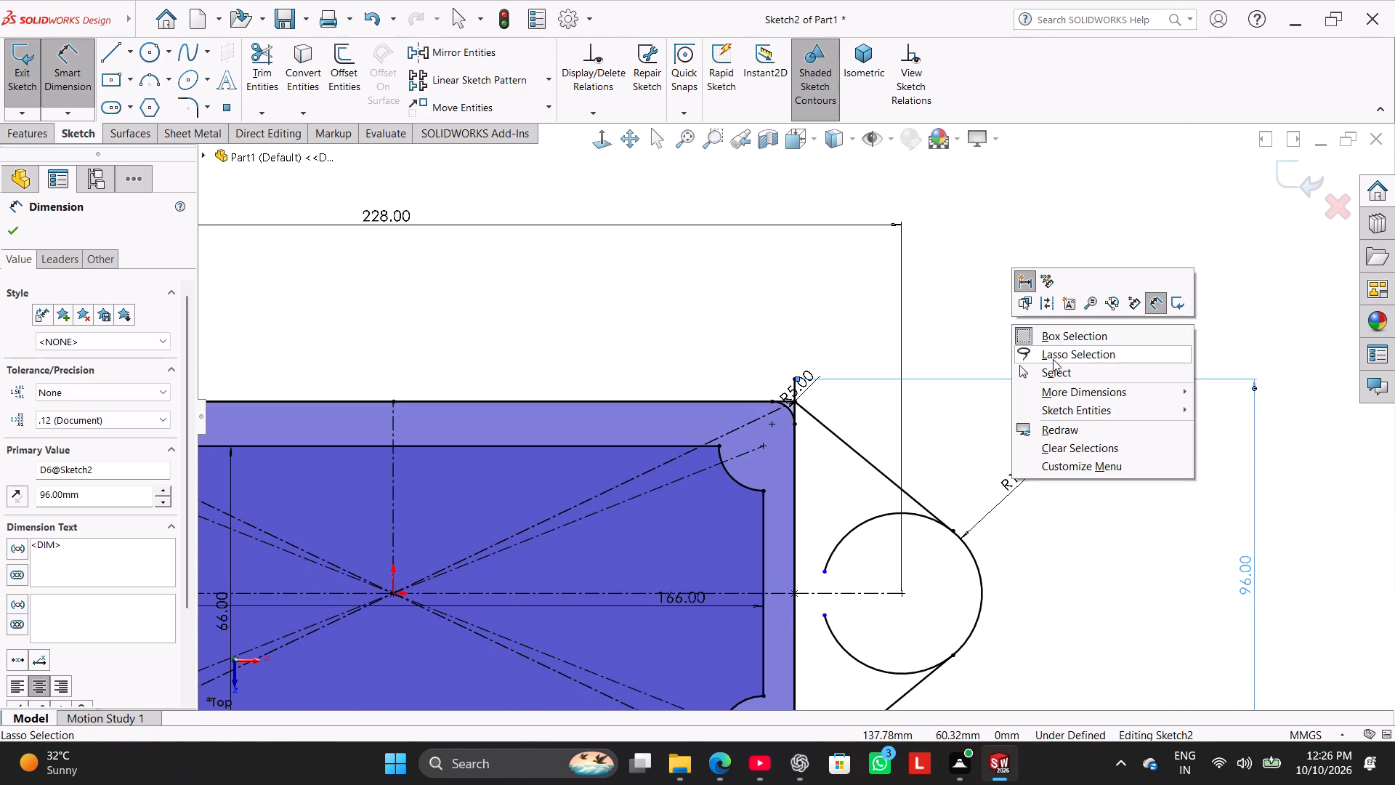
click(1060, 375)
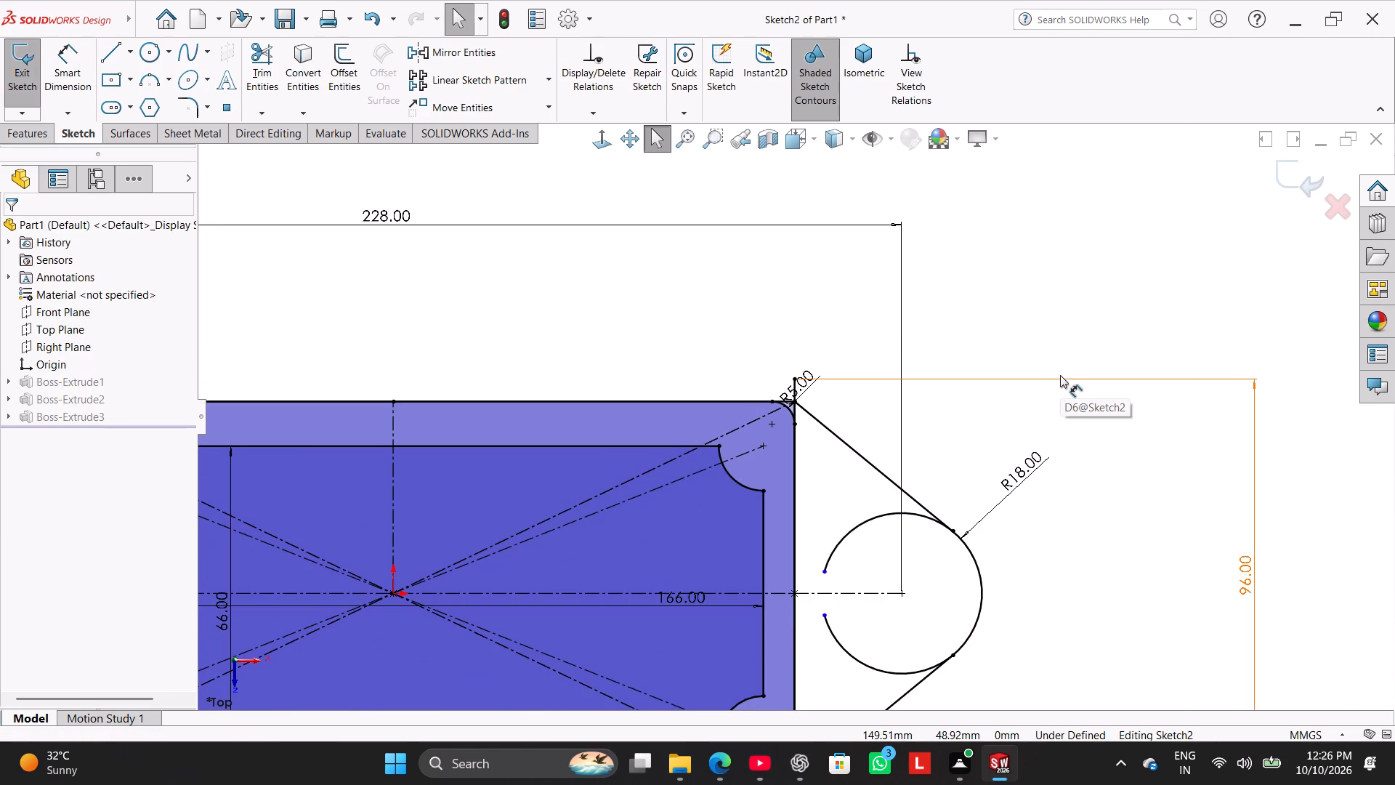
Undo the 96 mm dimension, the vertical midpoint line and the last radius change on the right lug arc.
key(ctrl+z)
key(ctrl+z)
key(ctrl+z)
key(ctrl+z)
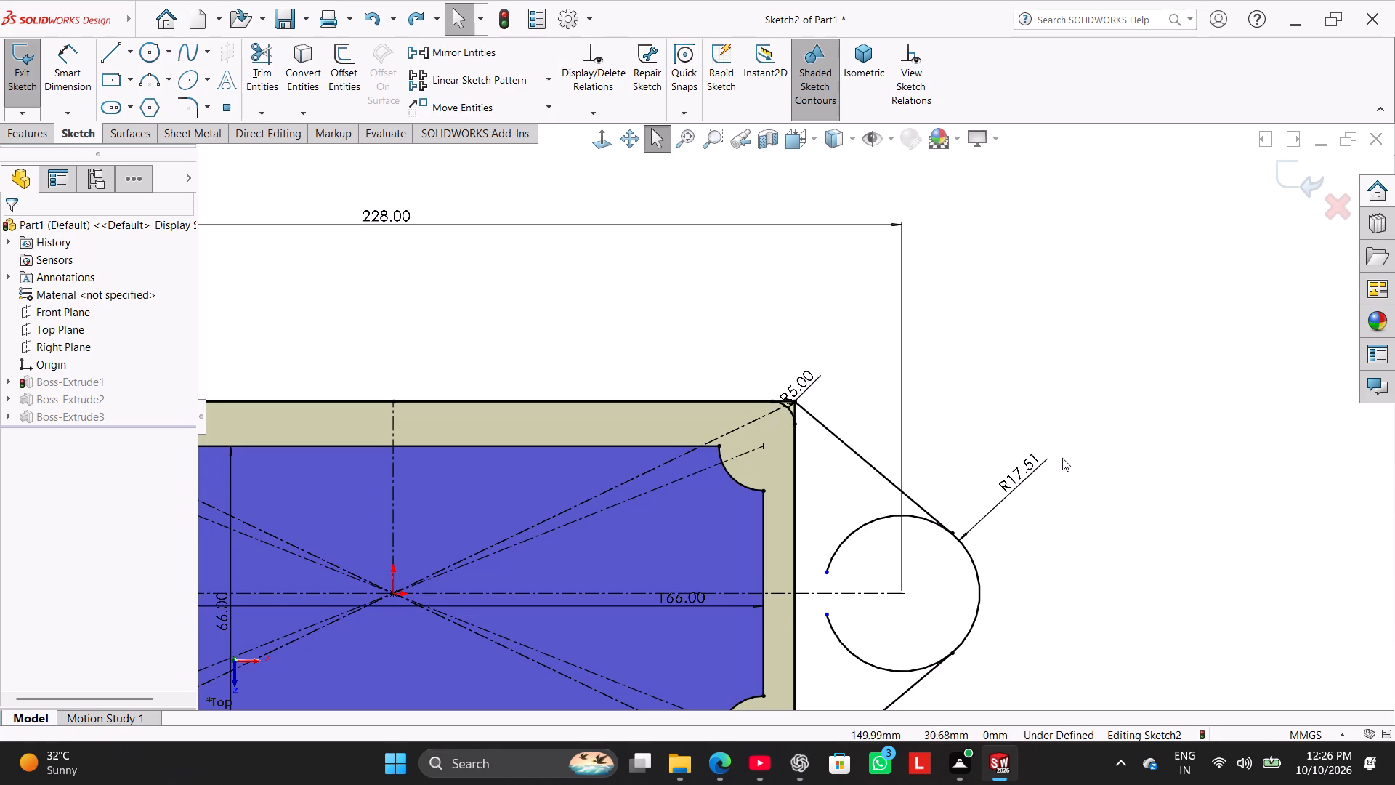
Set the right lug arc's radius to 18 mm.
double_click(1025, 462)
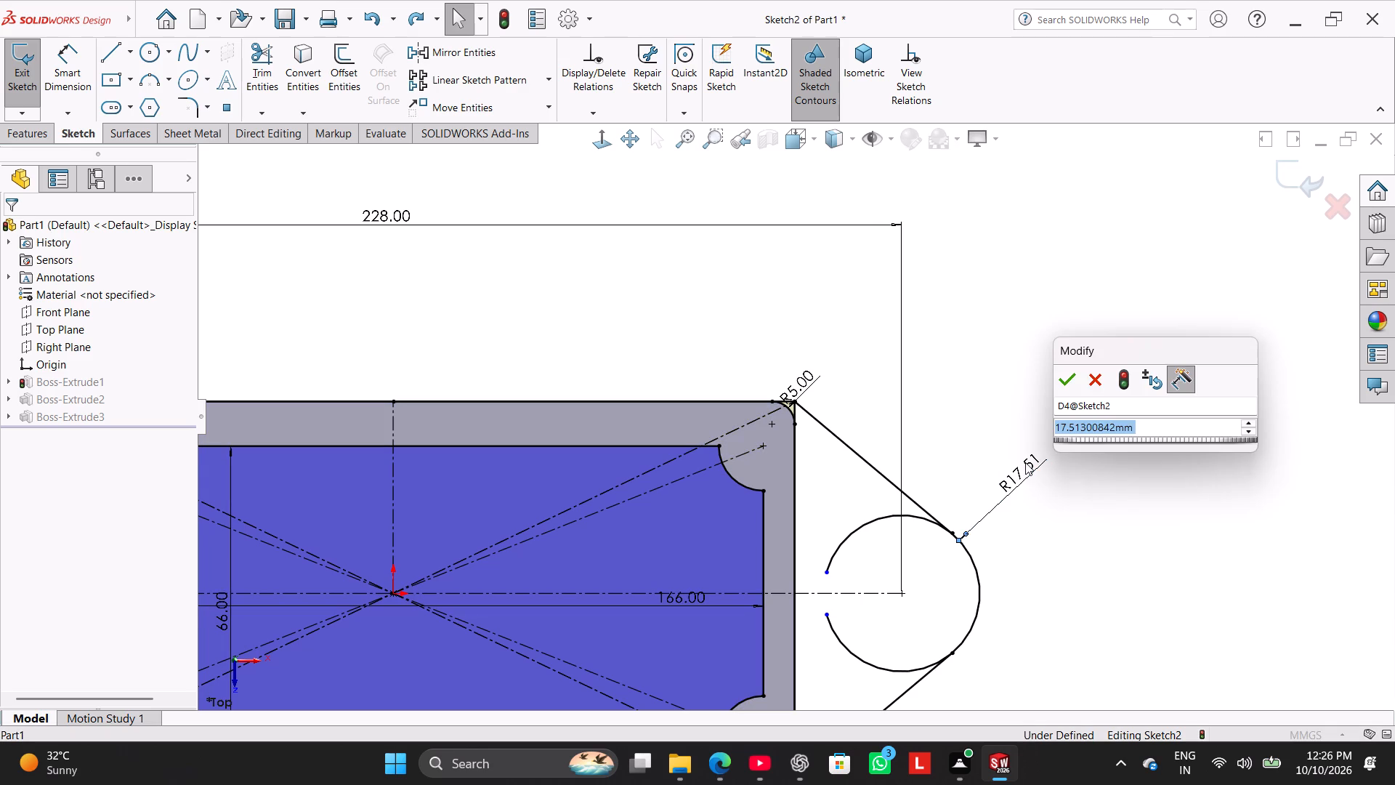
text(18)
key(Return)
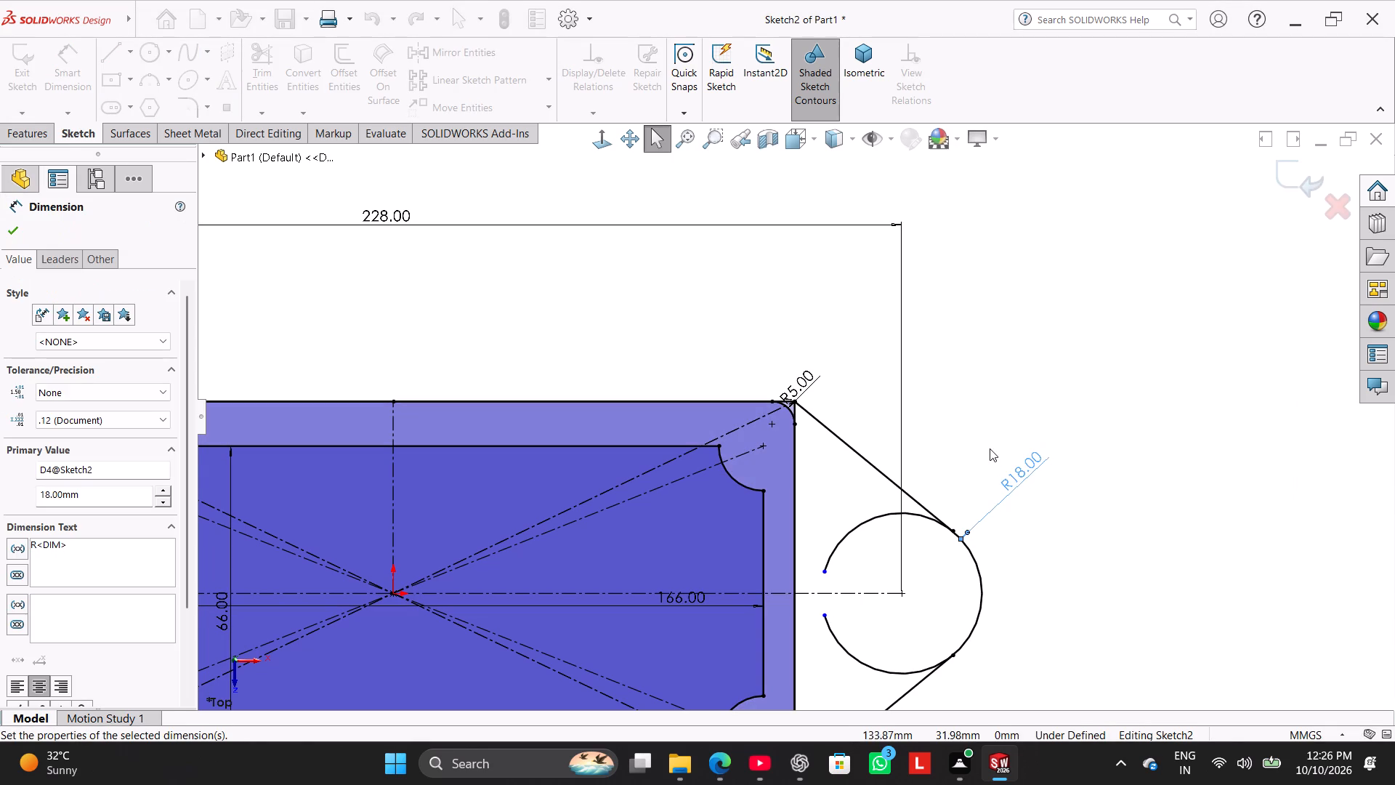
right_click(984, 443)
click(963, 433)
Show the sketch relations and delete the tangent relation between the upper slanted line and the right lug arc.
click(907, 94)
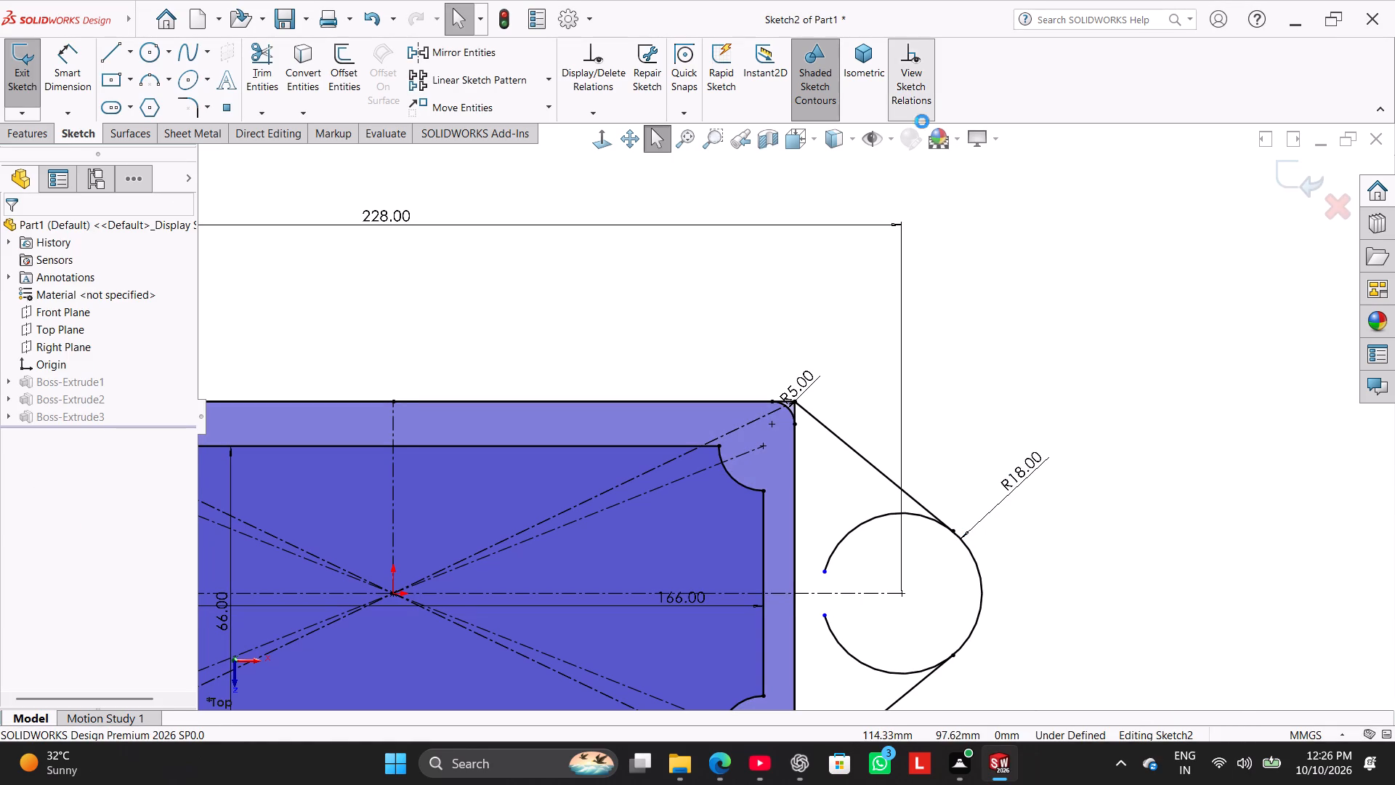
scroll(933, 533, down, 6)
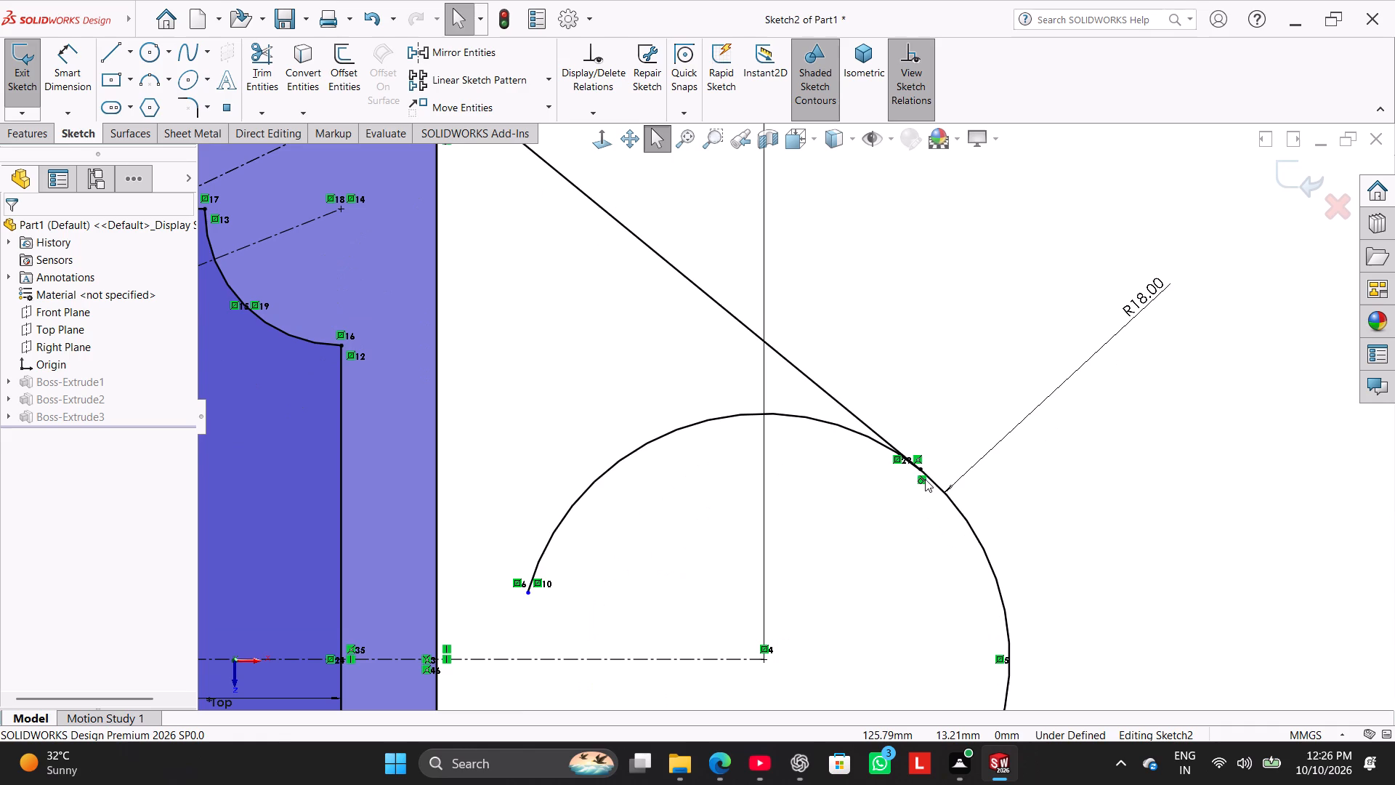
right_click(920, 479)
click(964, 671)
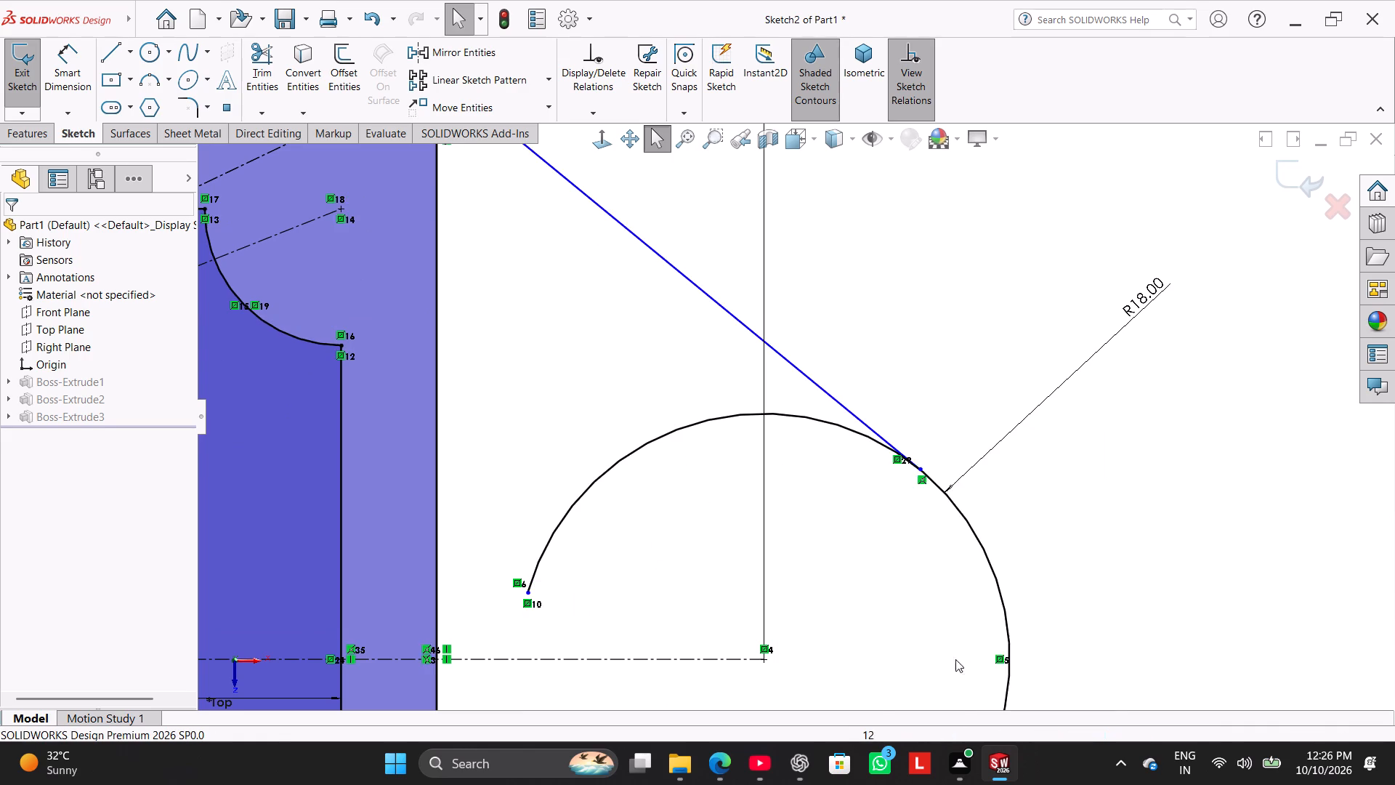
Dimension the angle between the right lug's two slanted lines at 80°.
scroll(910, 612, up, 6)
scroll(870, 608, down, 3)
scroll(755, 472, down, 3)
scroll(758, 472, up, 5)
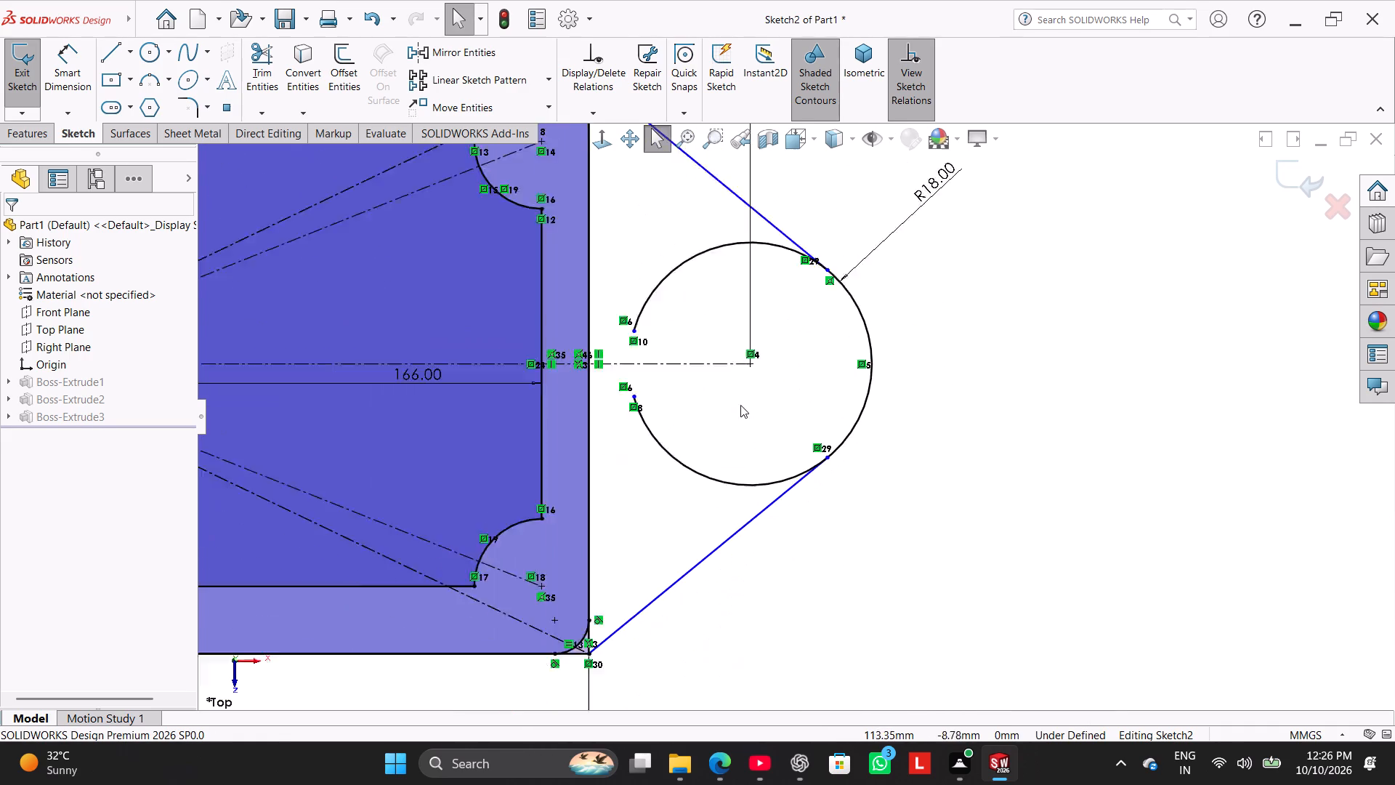
scroll(742, 374, up, 2)
click(75, 57)
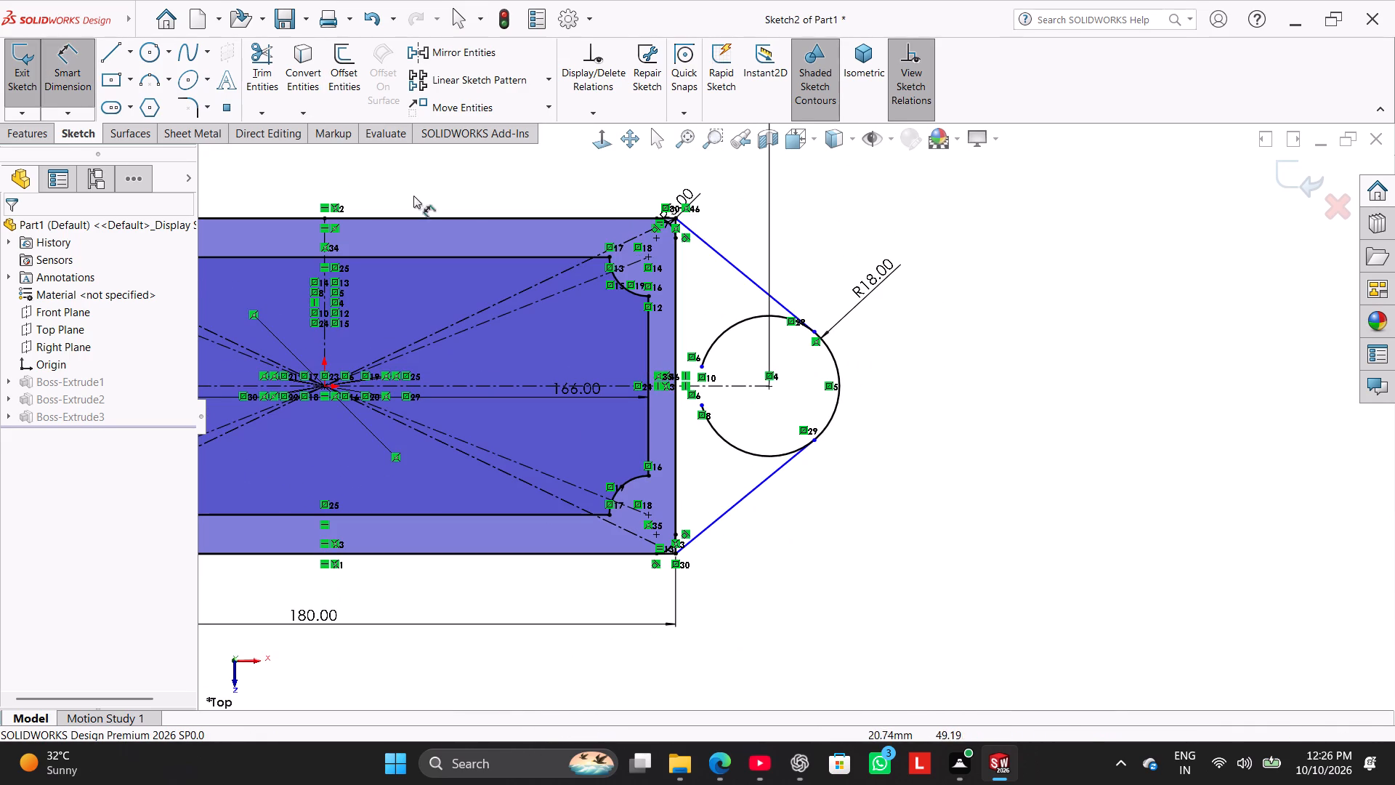
click(726, 259)
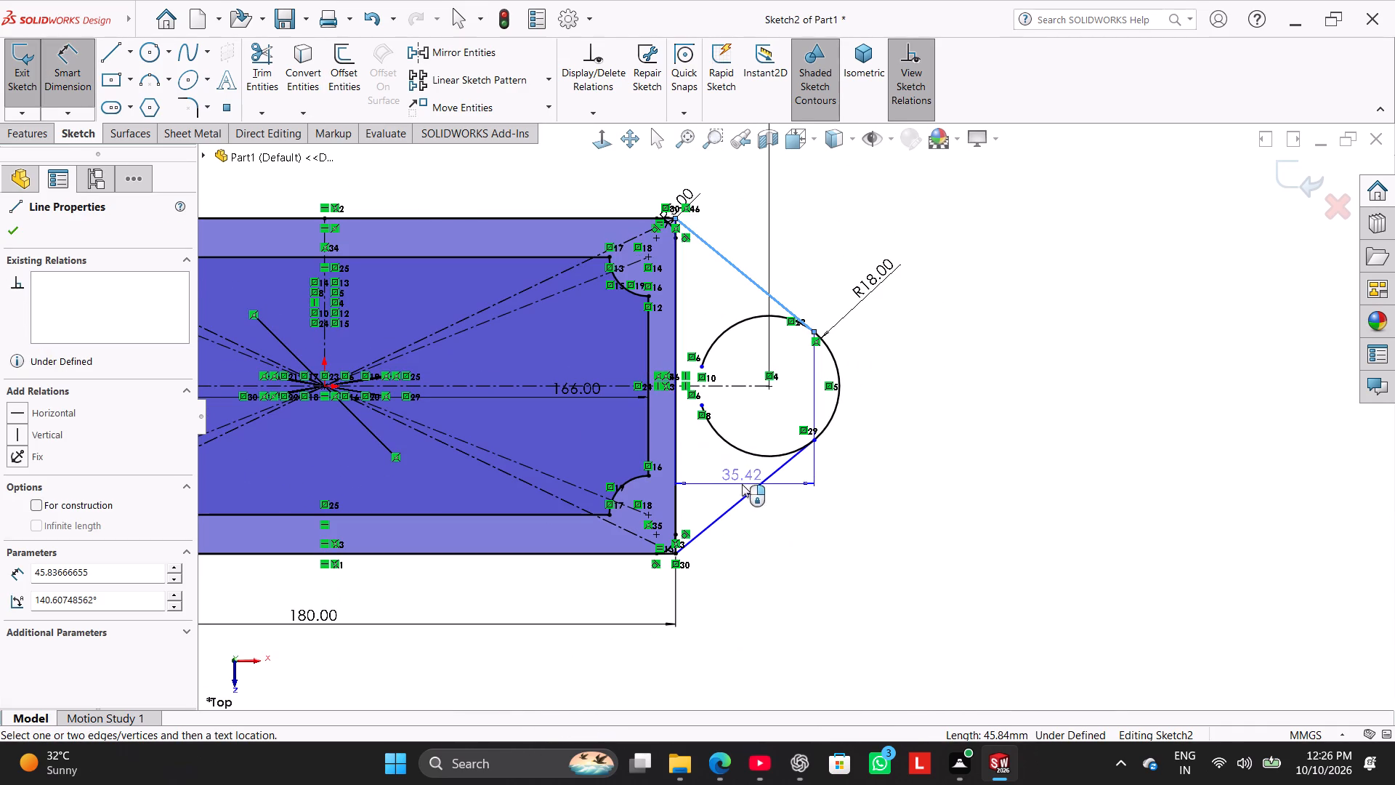
click(748, 491)
click(701, 427)
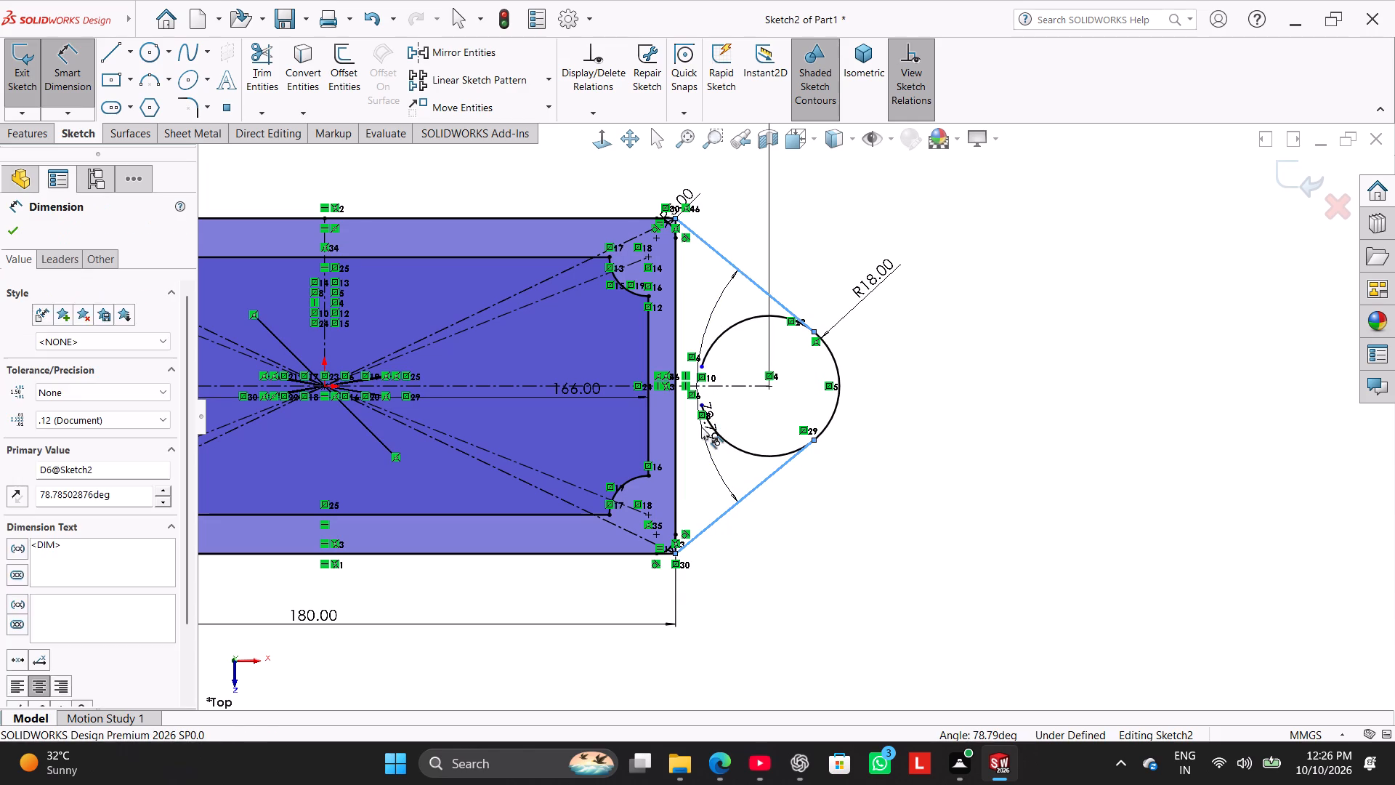
text(80)
key(Return)
right_click(862, 356)
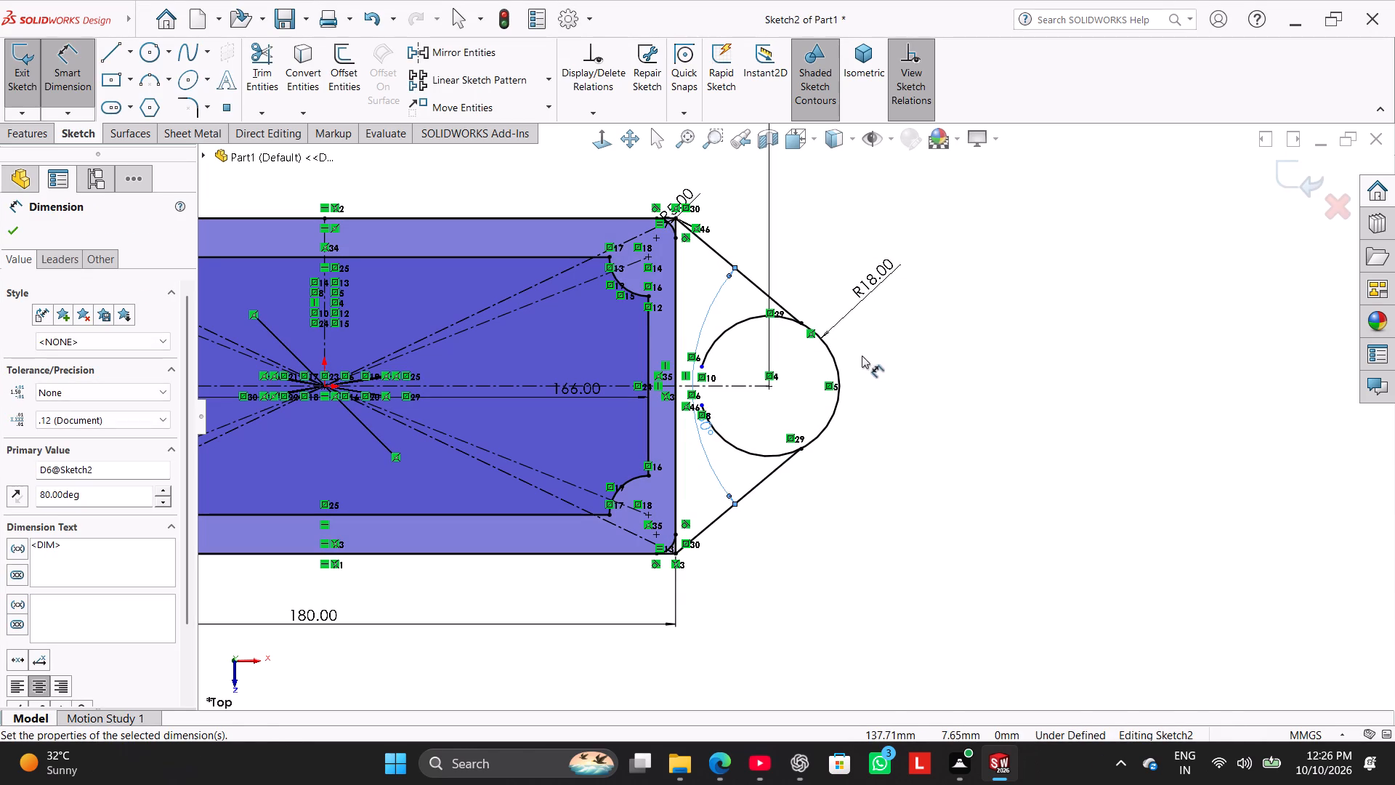
click(921, 404)
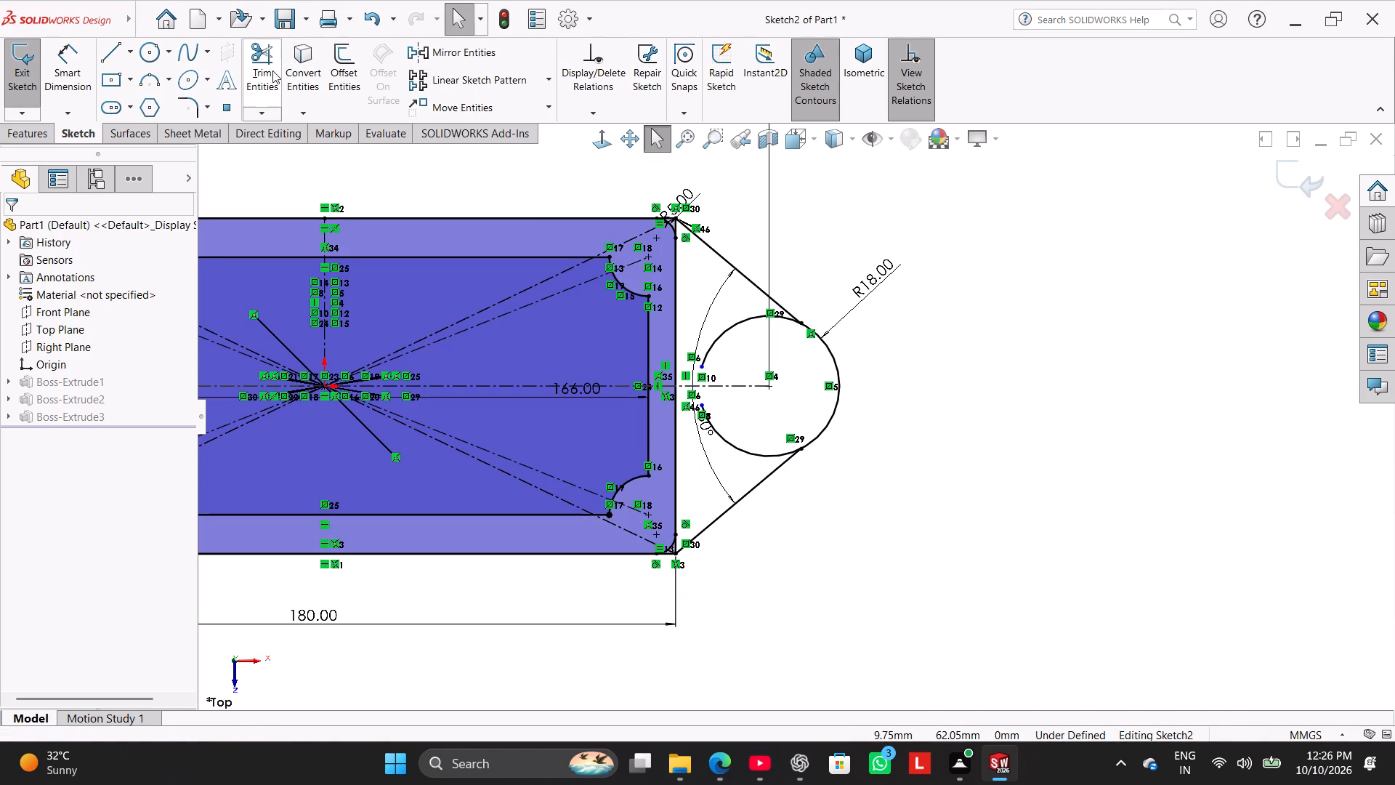
Trim away the upper and lower inner portions of the right lug's circle, leaving only the outer arc between the slanted lines.
drag(272, 71, 288, 88)
drag(705, 318, 717, 318)
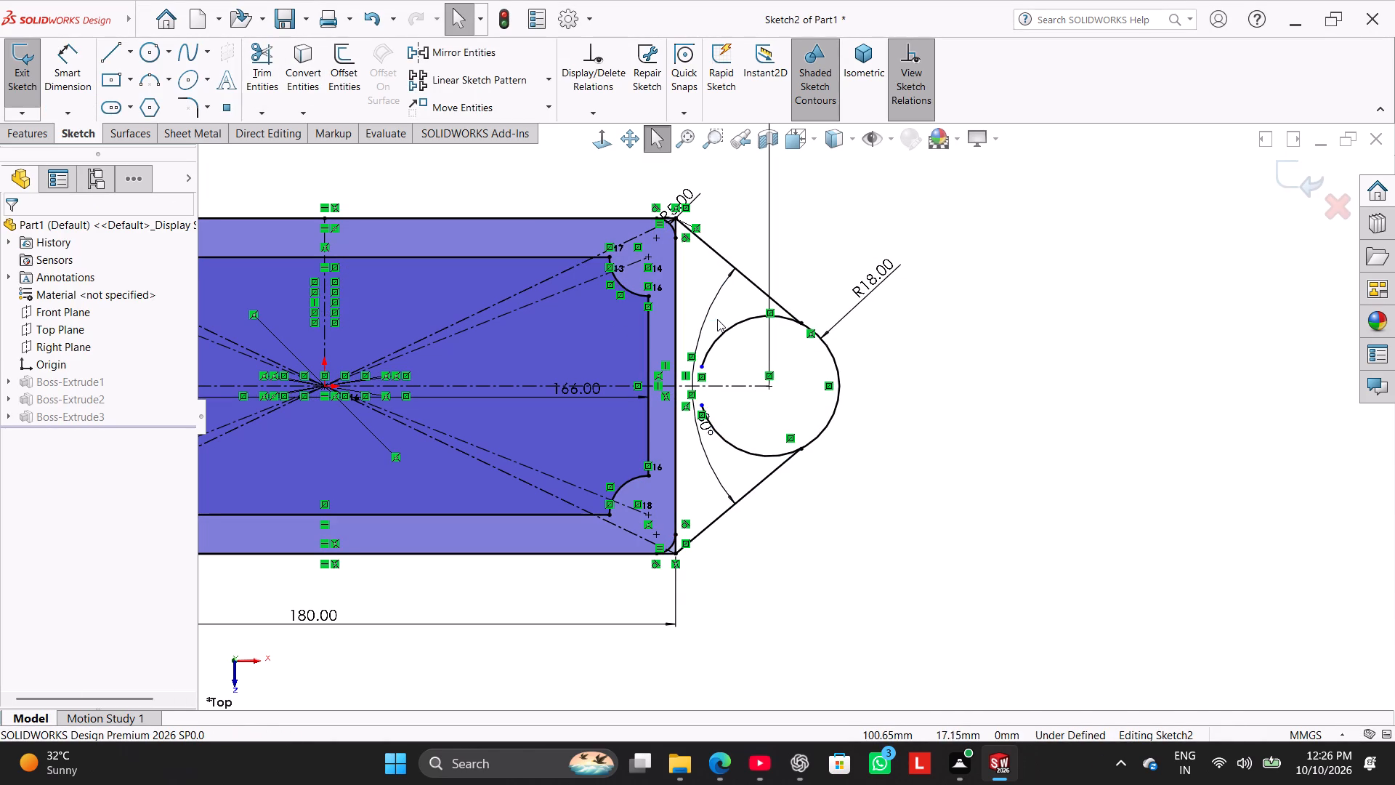
drag(717, 319, 745, 352)
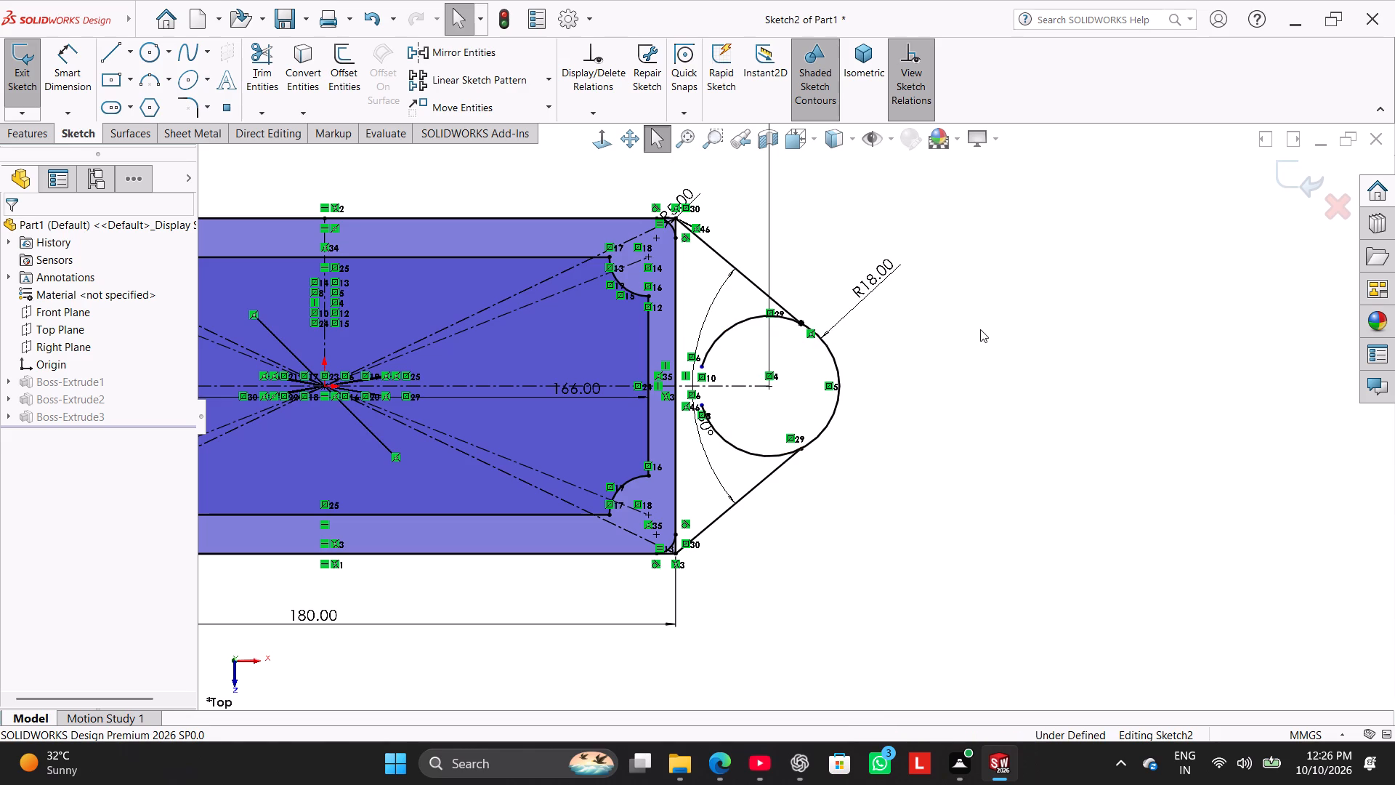
right_drag(981, 329, 1104, 502)
drag(735, 309, 753, 345)
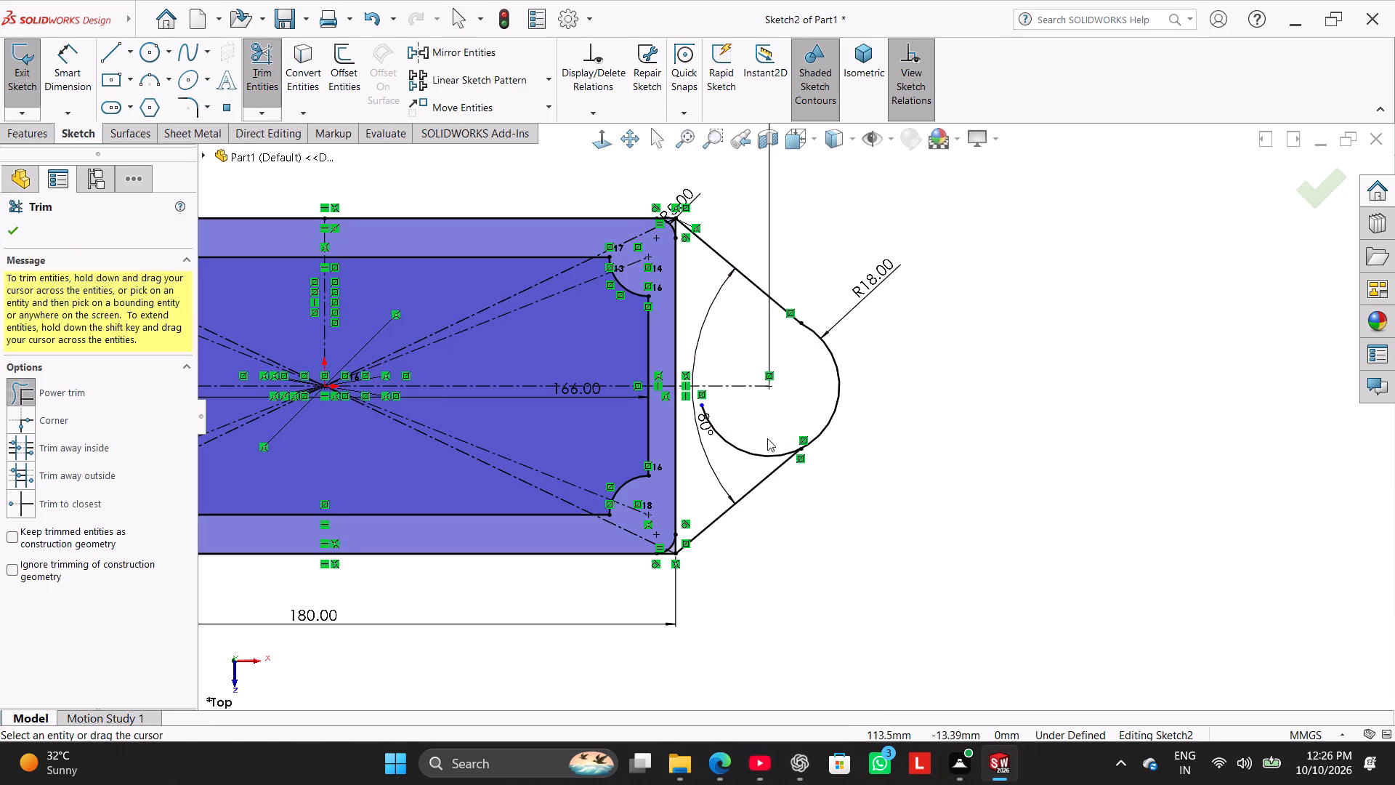
drag(761, 430, 764, 469)
right_click(1002, 368)
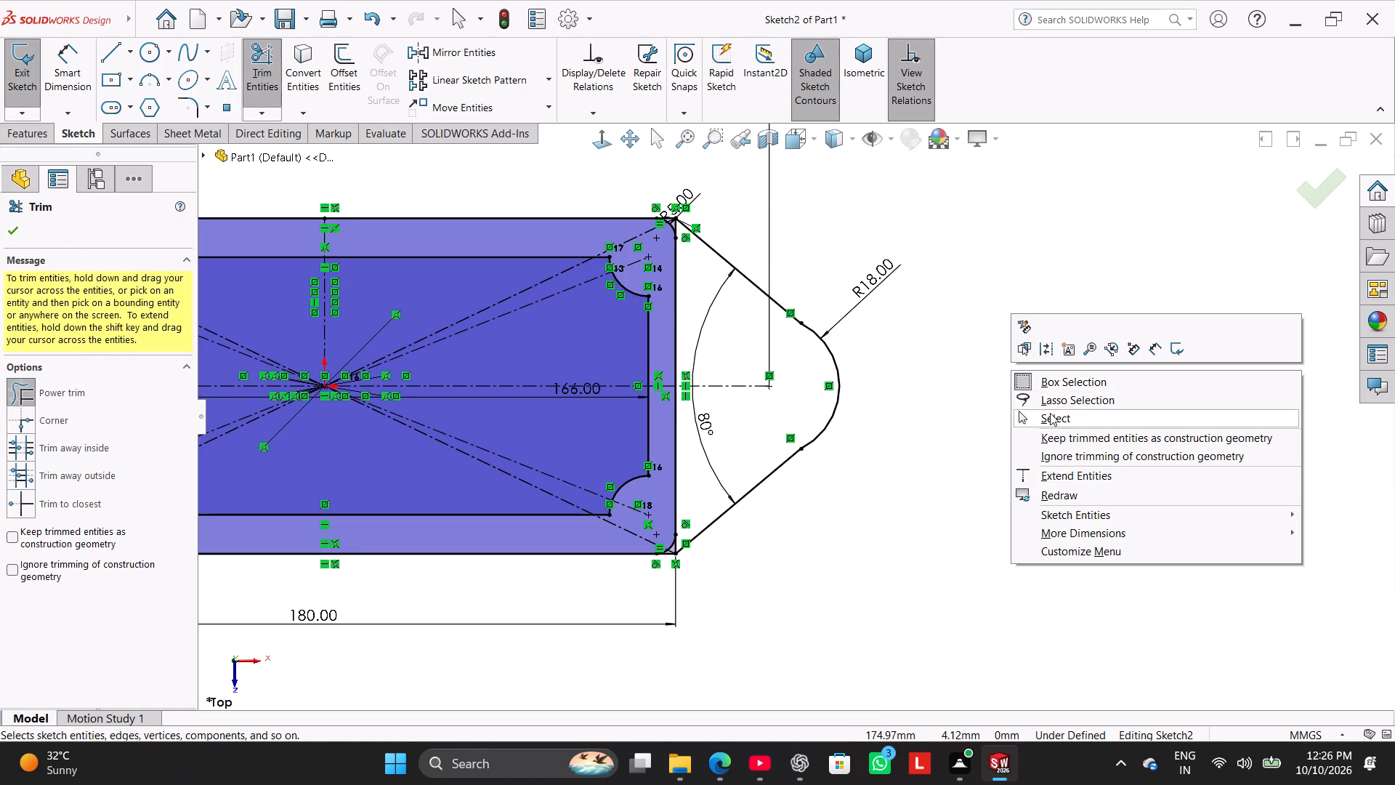
click(1052, 414)
Trim away the left lug's arc and both of its slanted lines.
scroll(702, 336, up, 3)
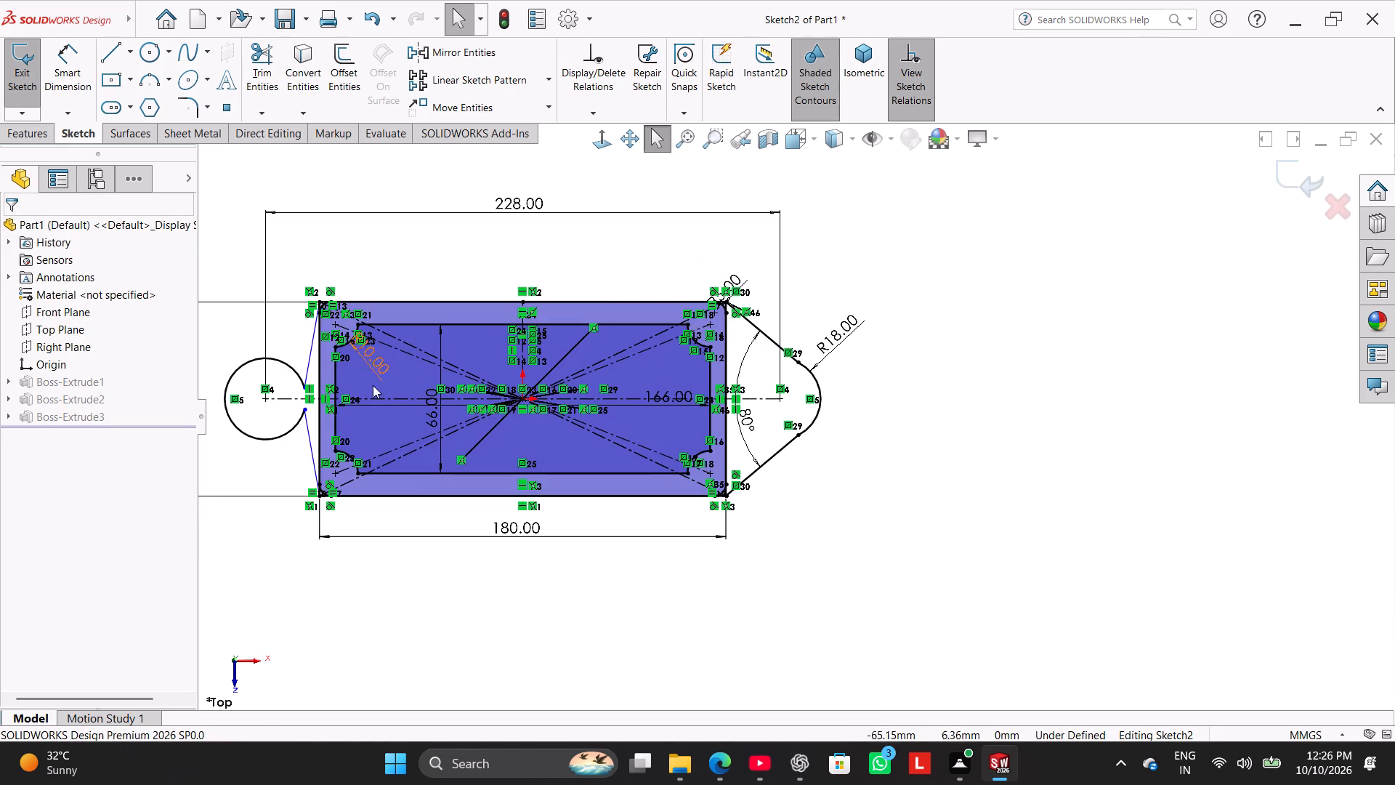
scroll(310, 386, down, 3)
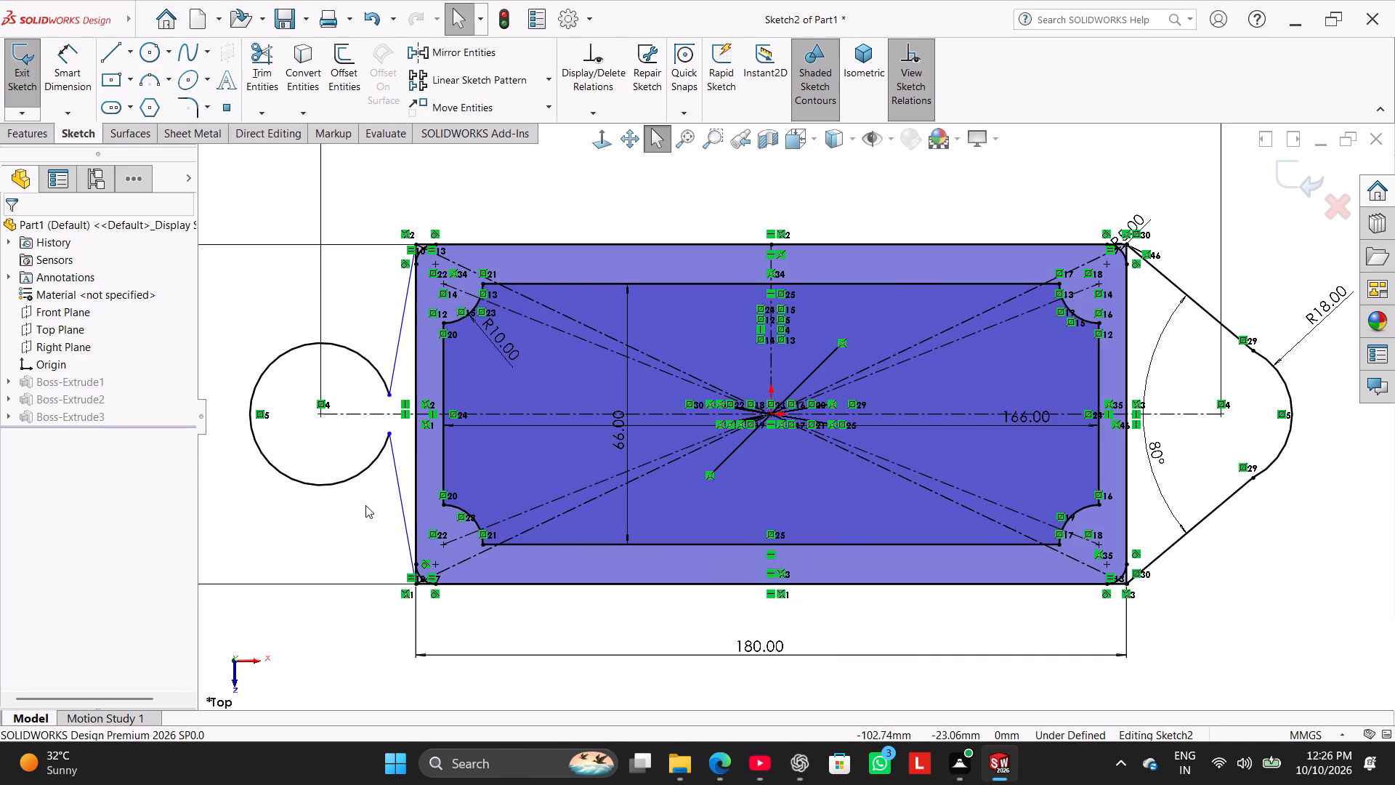
drag(377, 498, 295, 451)
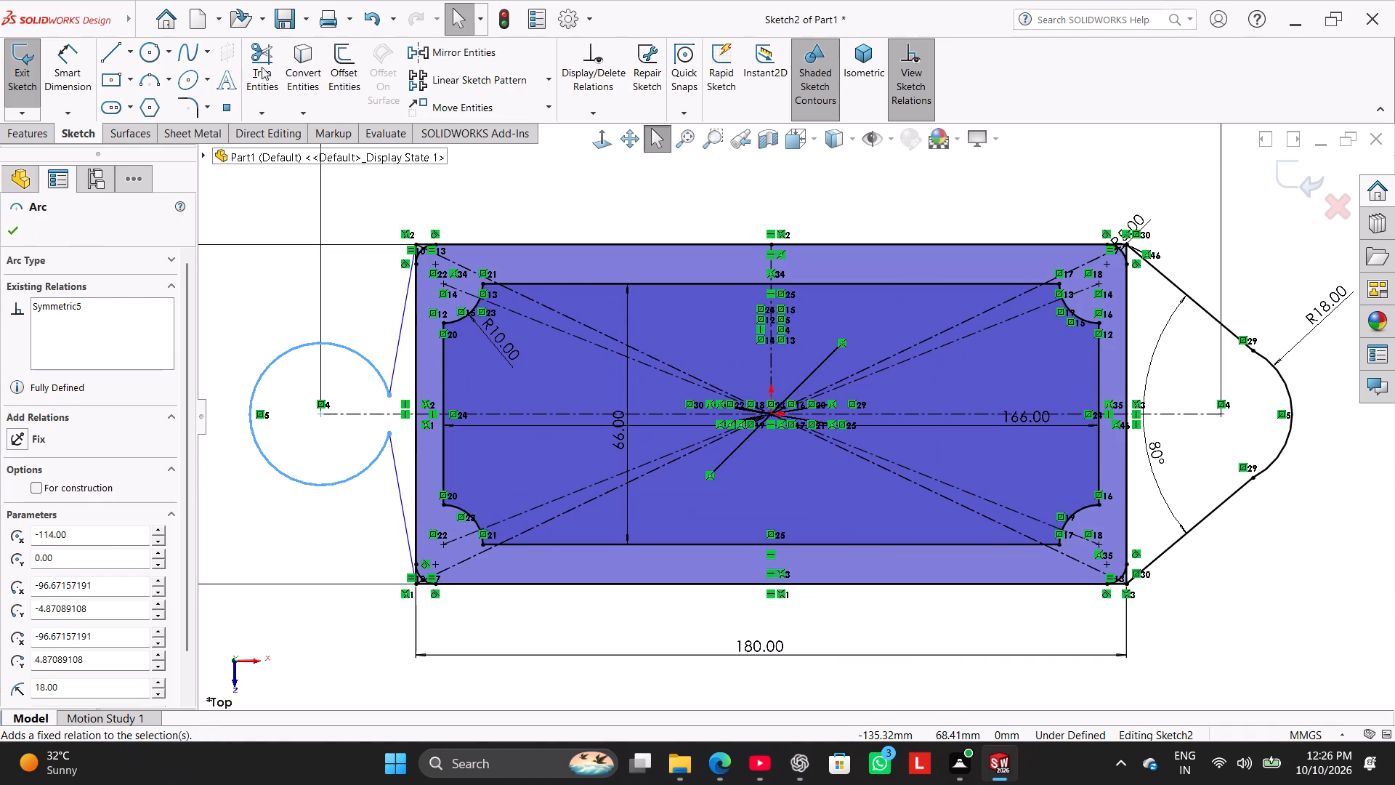
click(276, 47)
drag(347, 513, 283, 437)
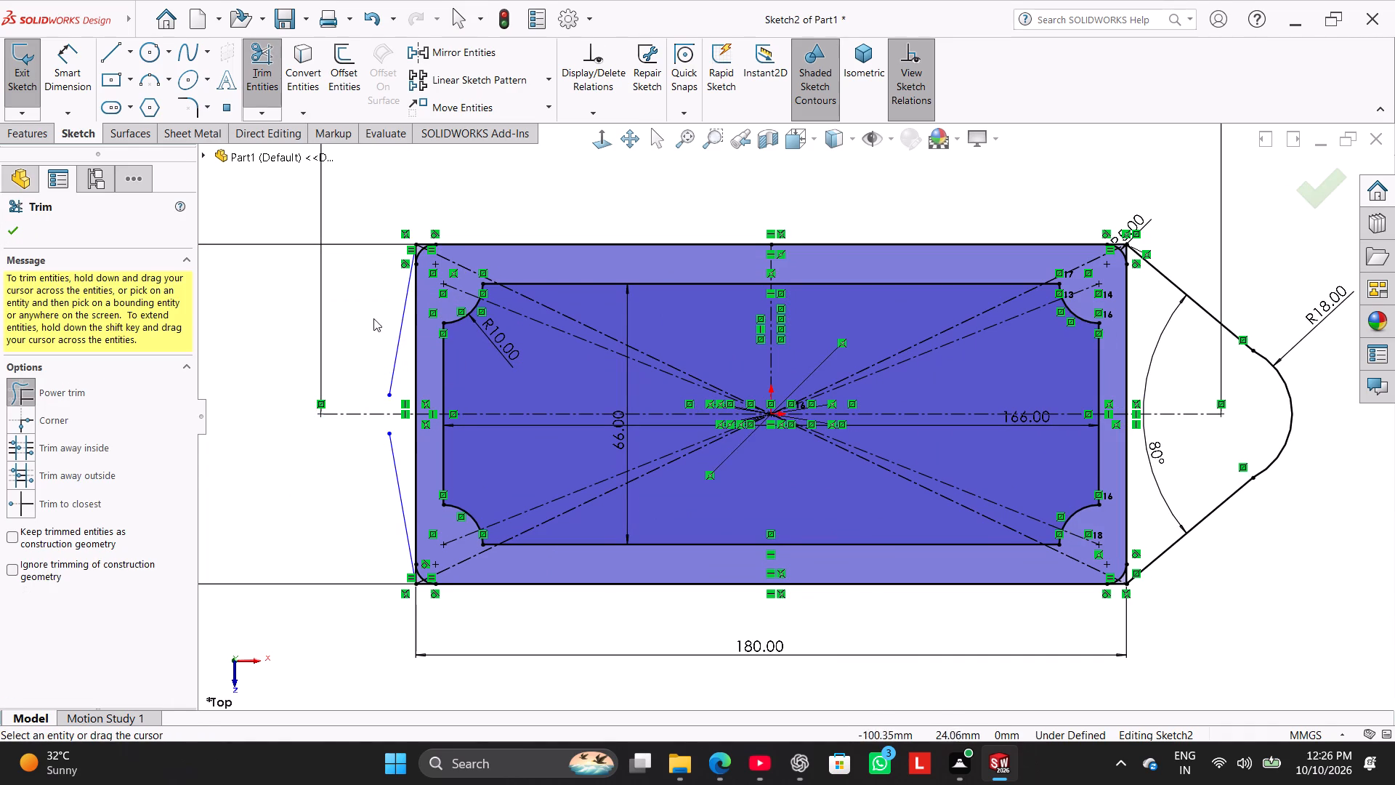
drag(368, 316, 411, 356)
drag(379, 468, 410, 463)
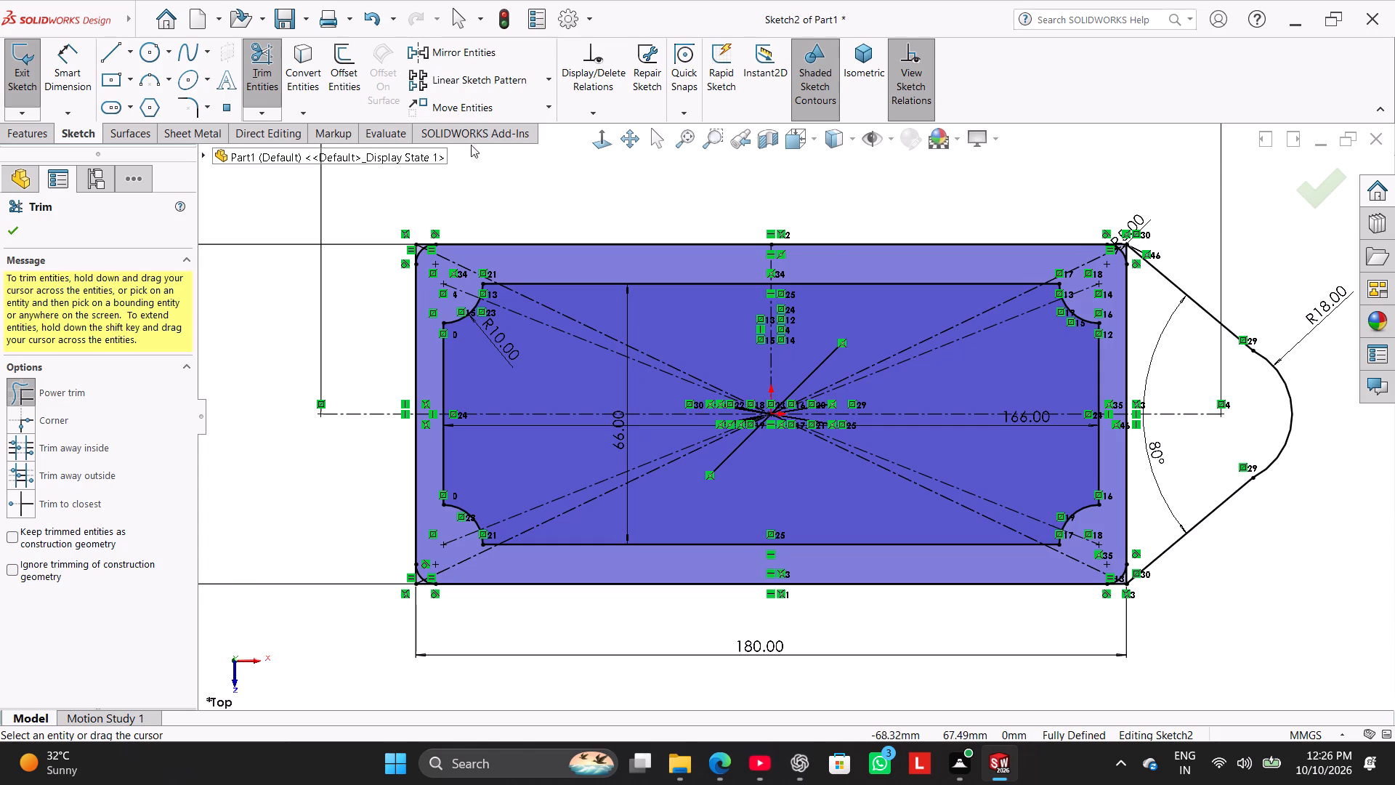
click(867, 195)
right_click(868, 195)
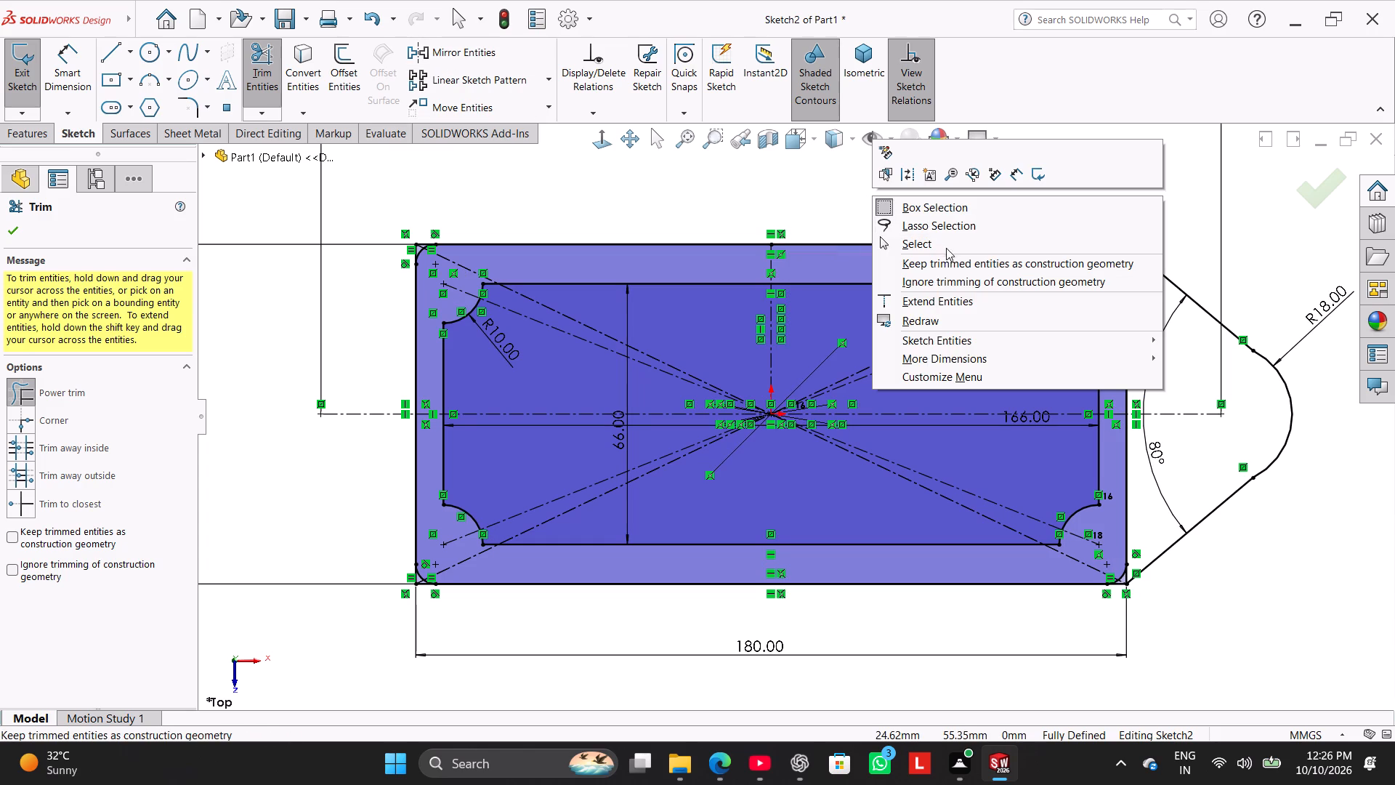
click(944, 245)
Mirror the right lug's arc and two slanted lines to the left side about the body's vertical centerline.
ctrl+click(1157, 272)
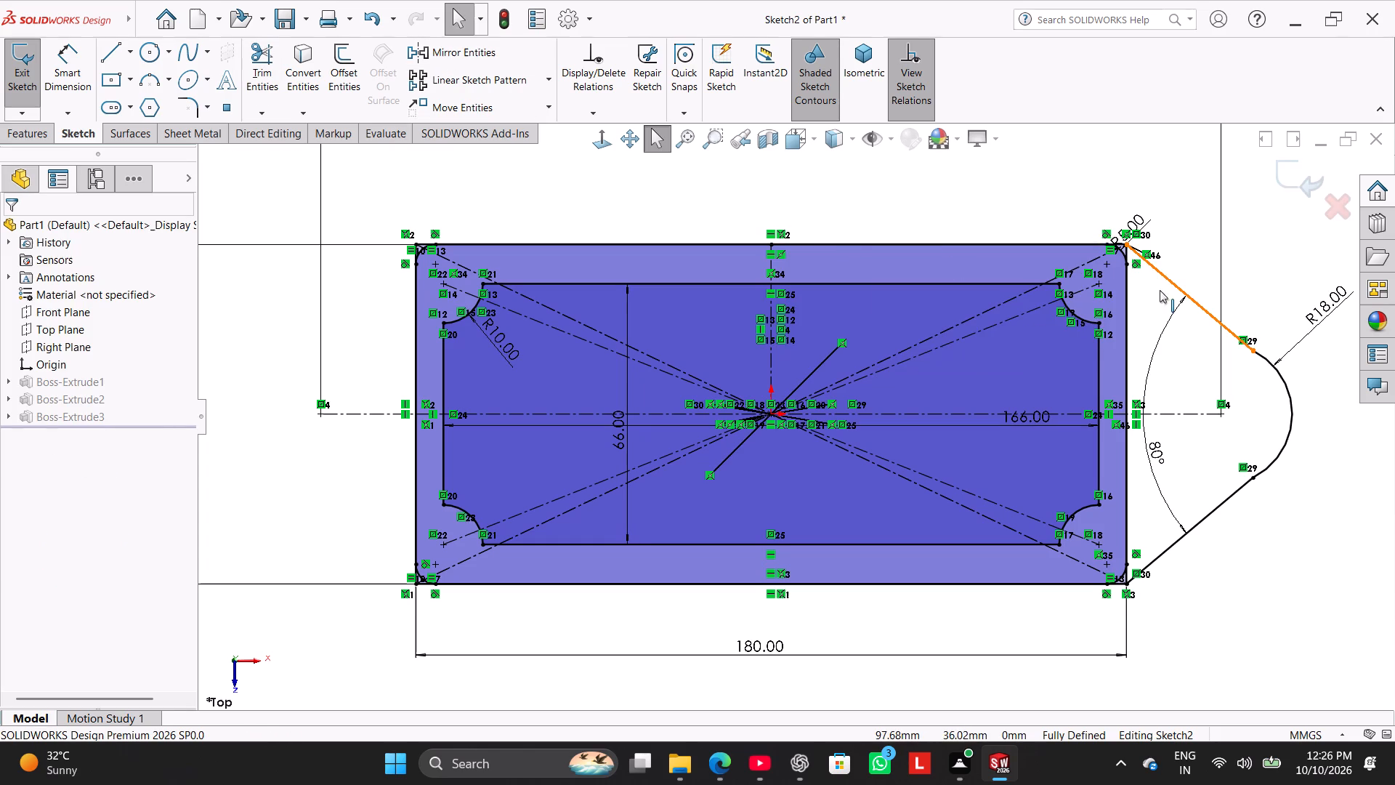
ctrl+click(1218, 510)
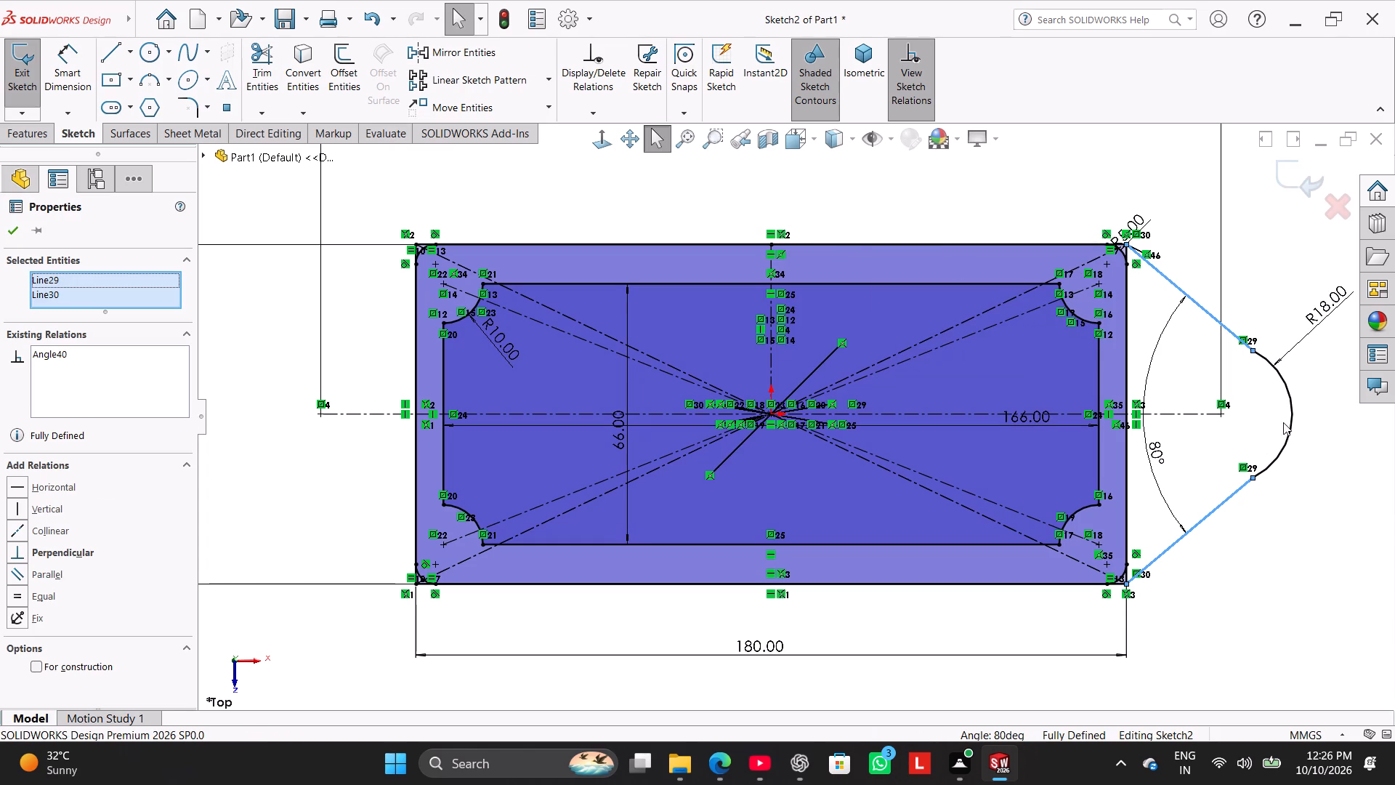
ctrl+click(1291, 411)
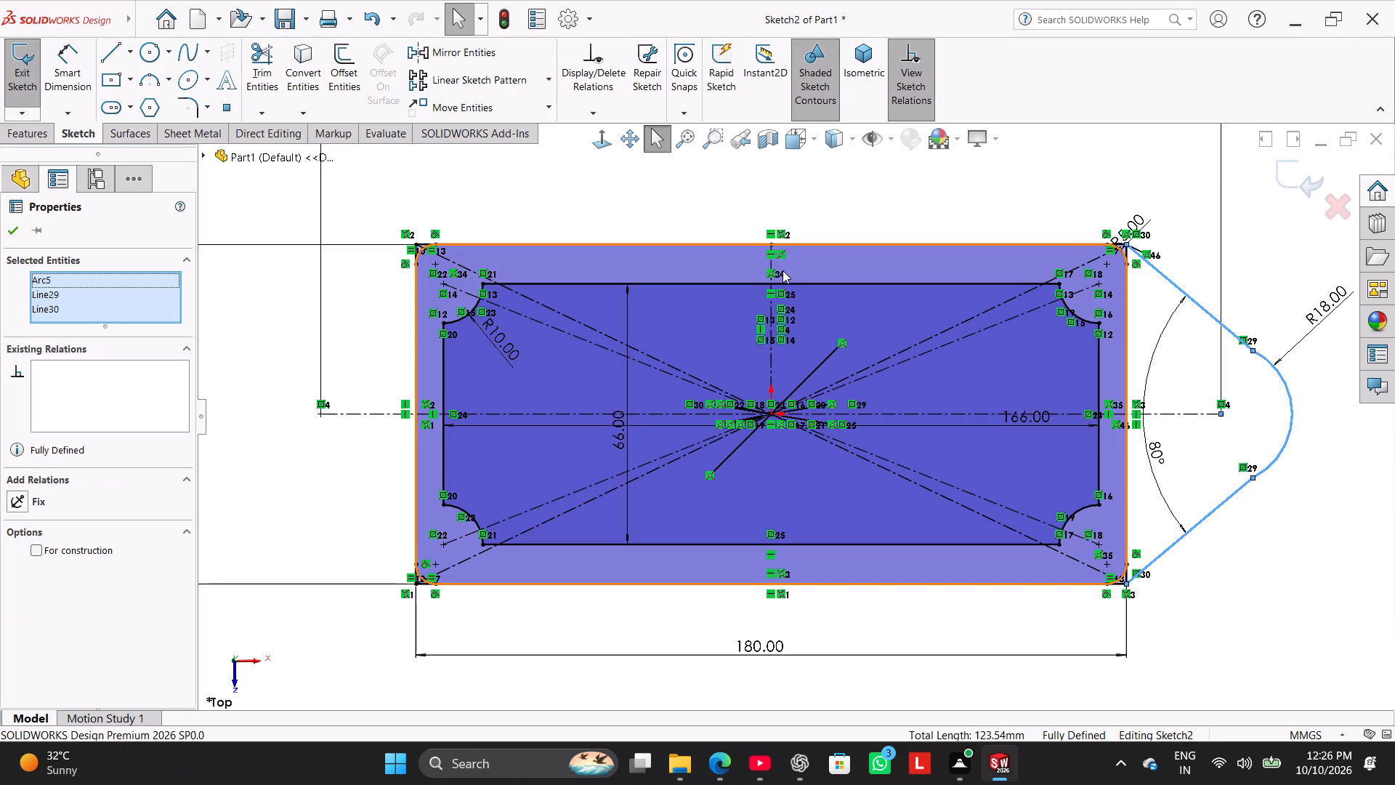
ctrl+click(772, 267)
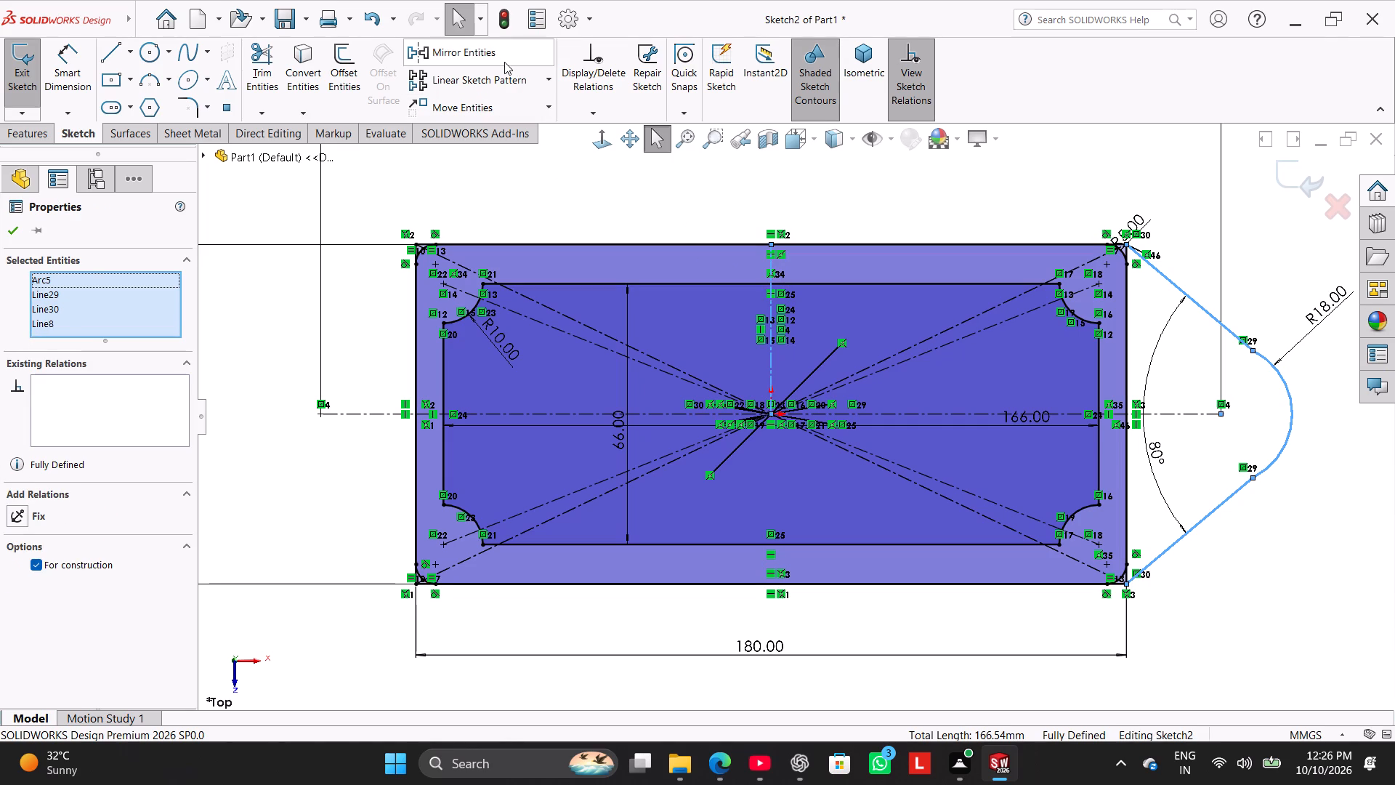
click(500, 54)
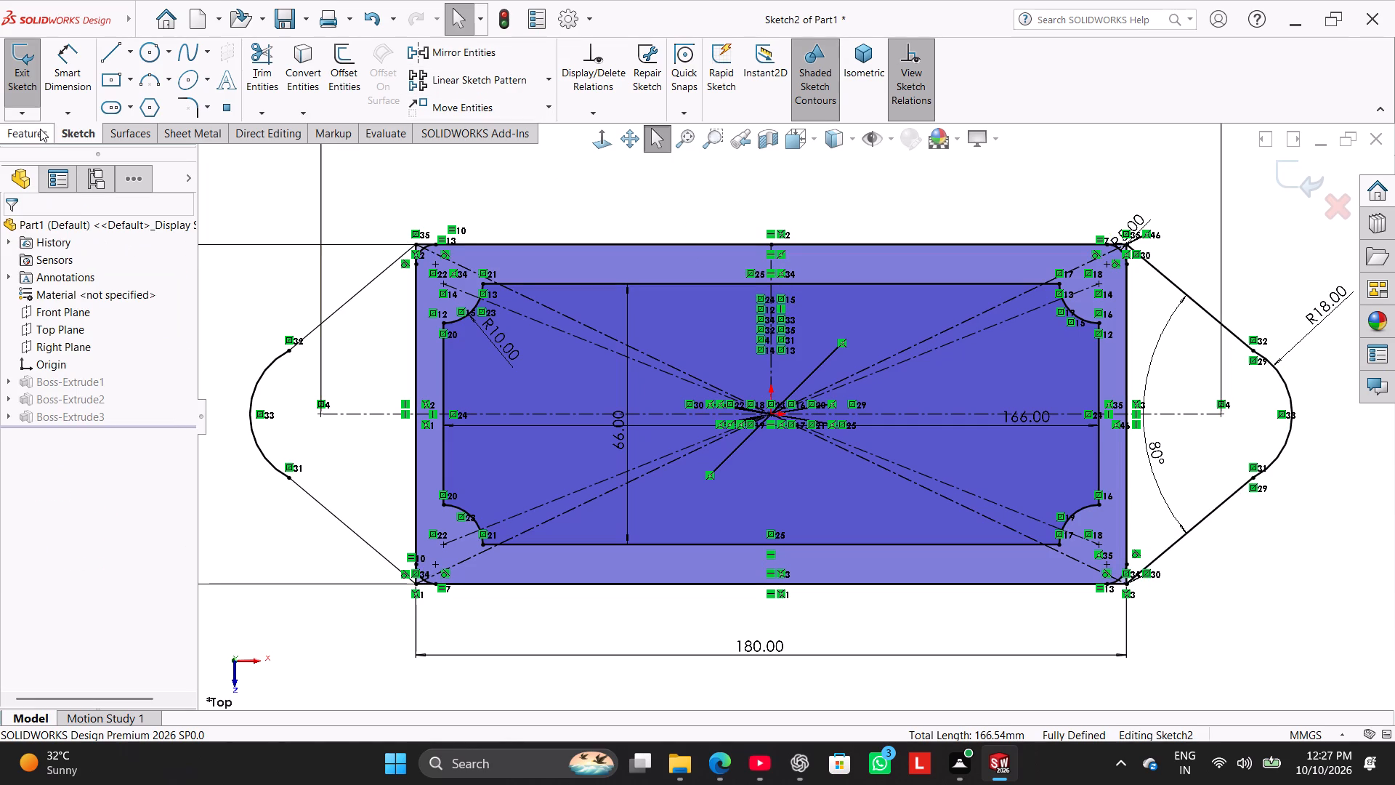
Exit the sketch to rebuild the part, orbit around the lugs and set the isometric view.
click(23, 76)
middle_drag(339, 491, 384, 403)
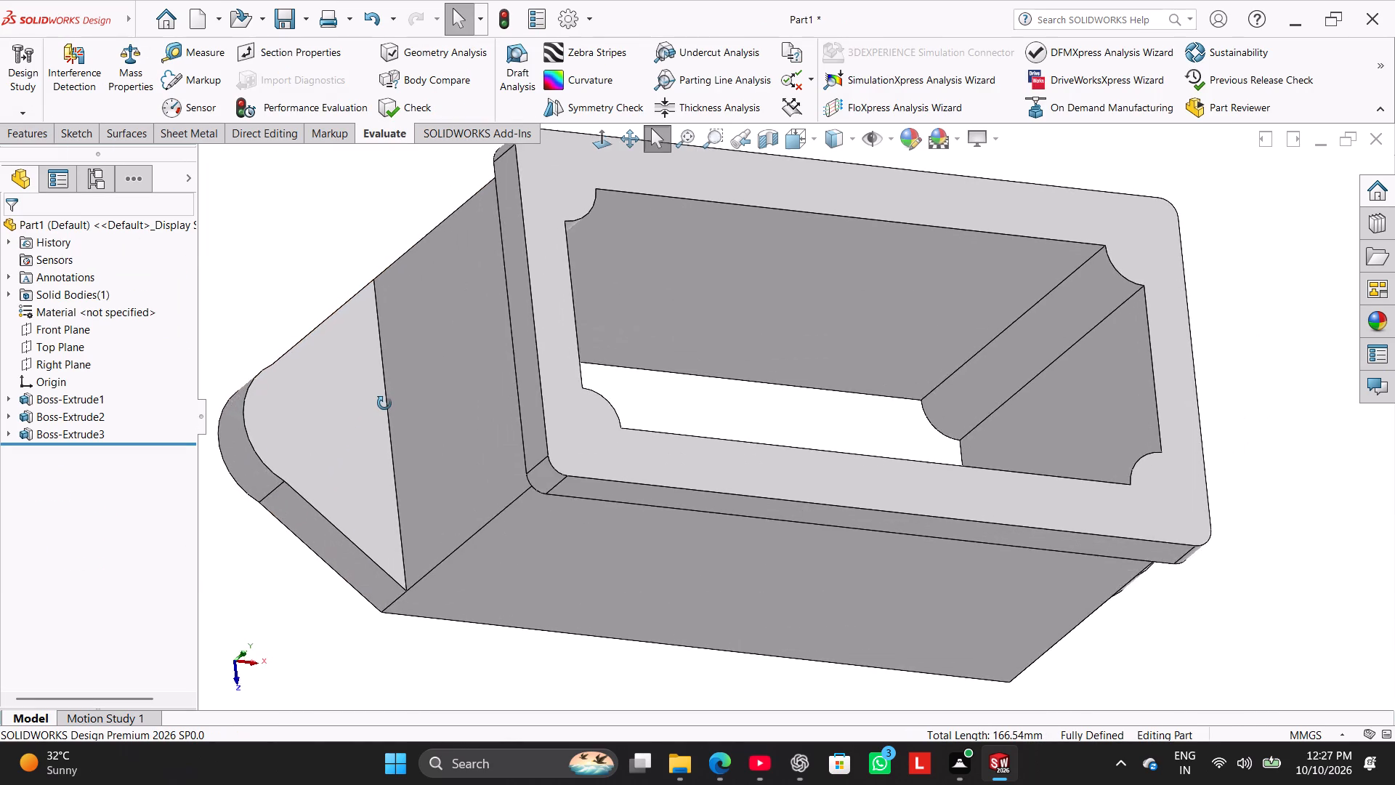
middle_drag(384, 403, 320, 350)
right_drag(247, 574, 431, 428)
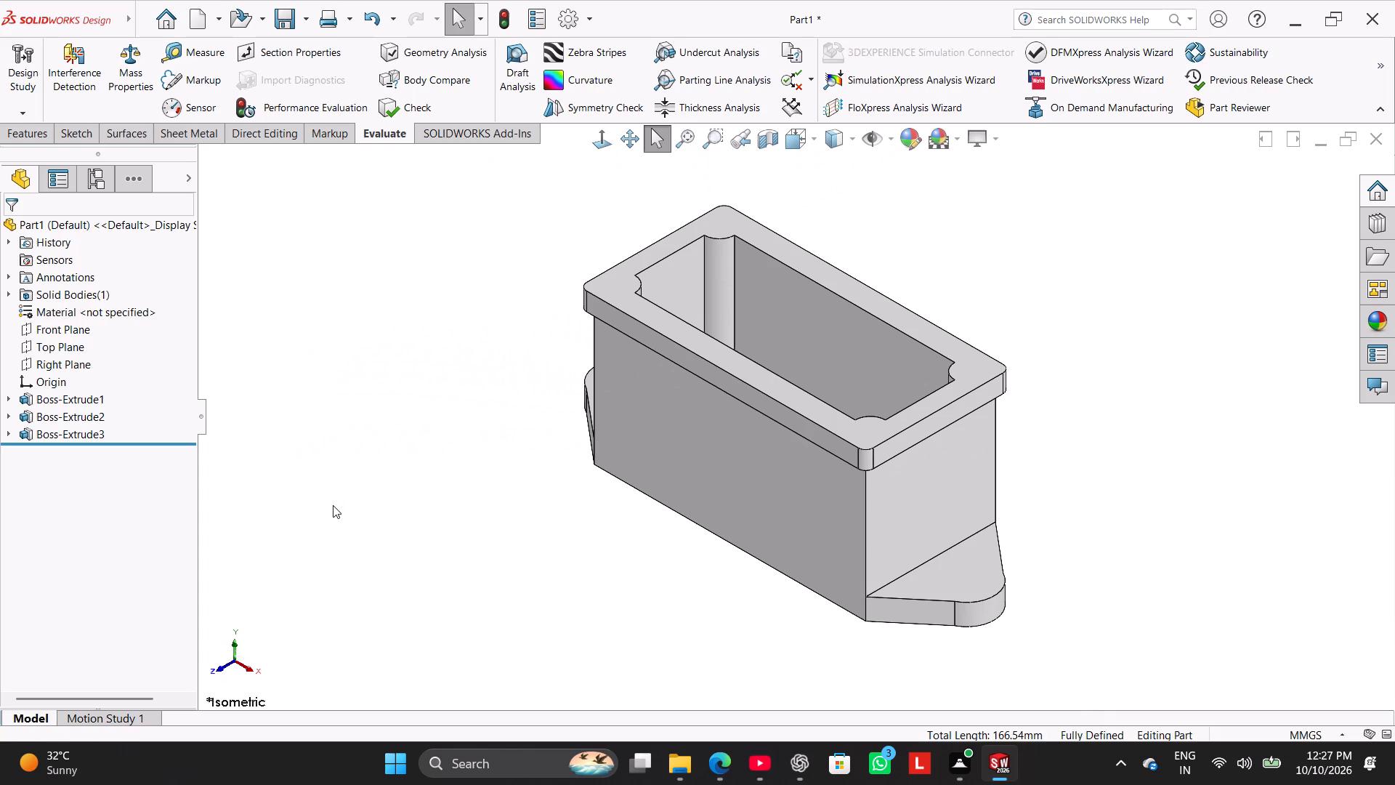
click(332, 505)
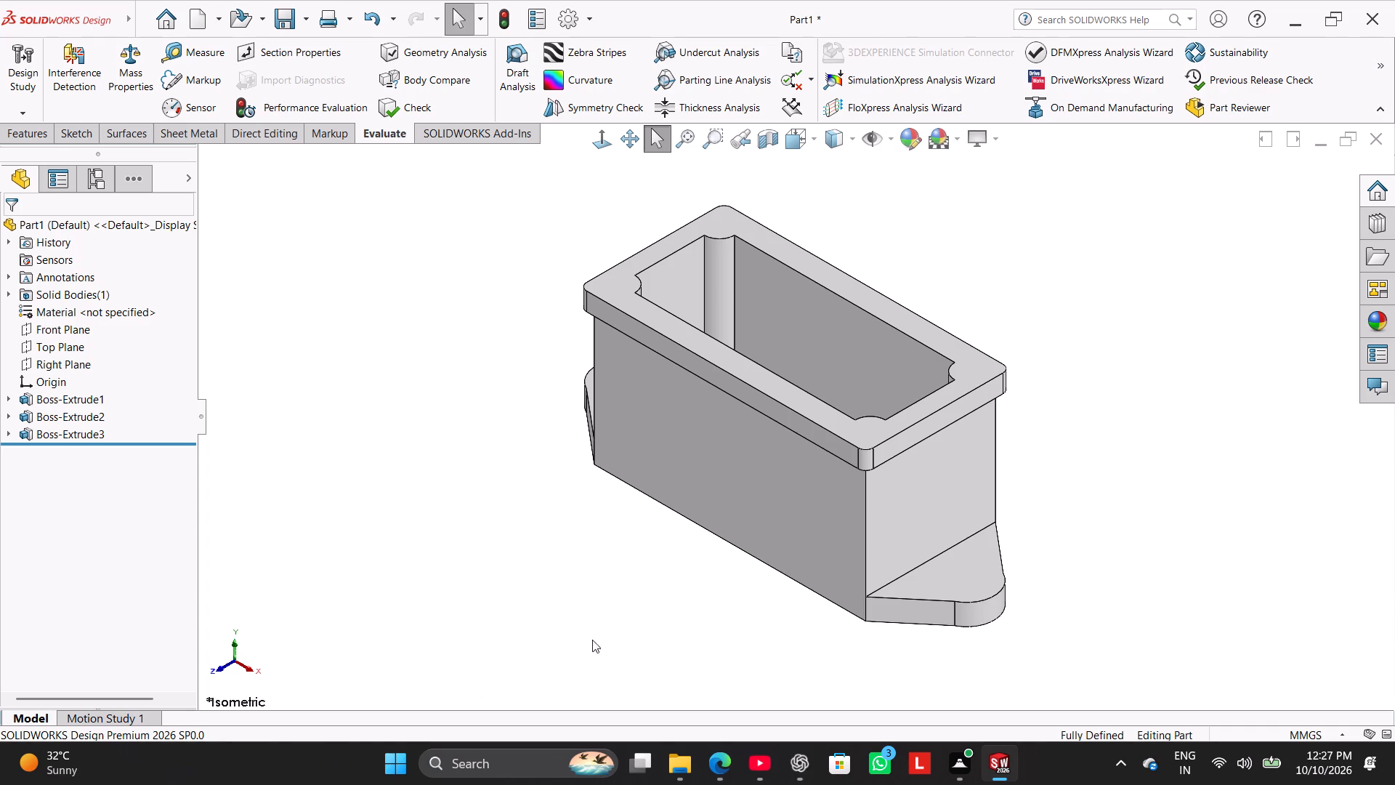
Open the rim extrusion's sketch (Boss-Extrude2) to check its profile, and leave it without edits.
right_click(85, 408)
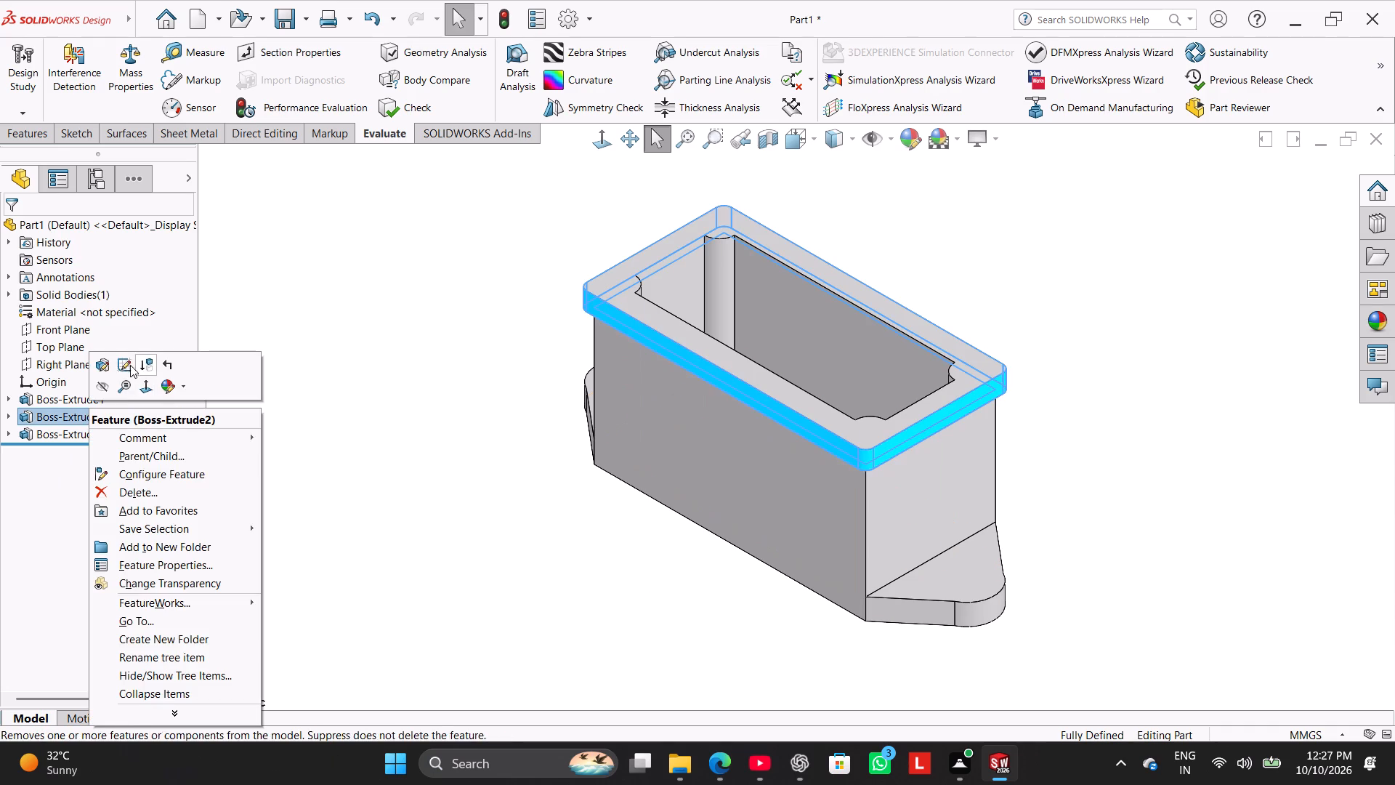
click(124, 362)
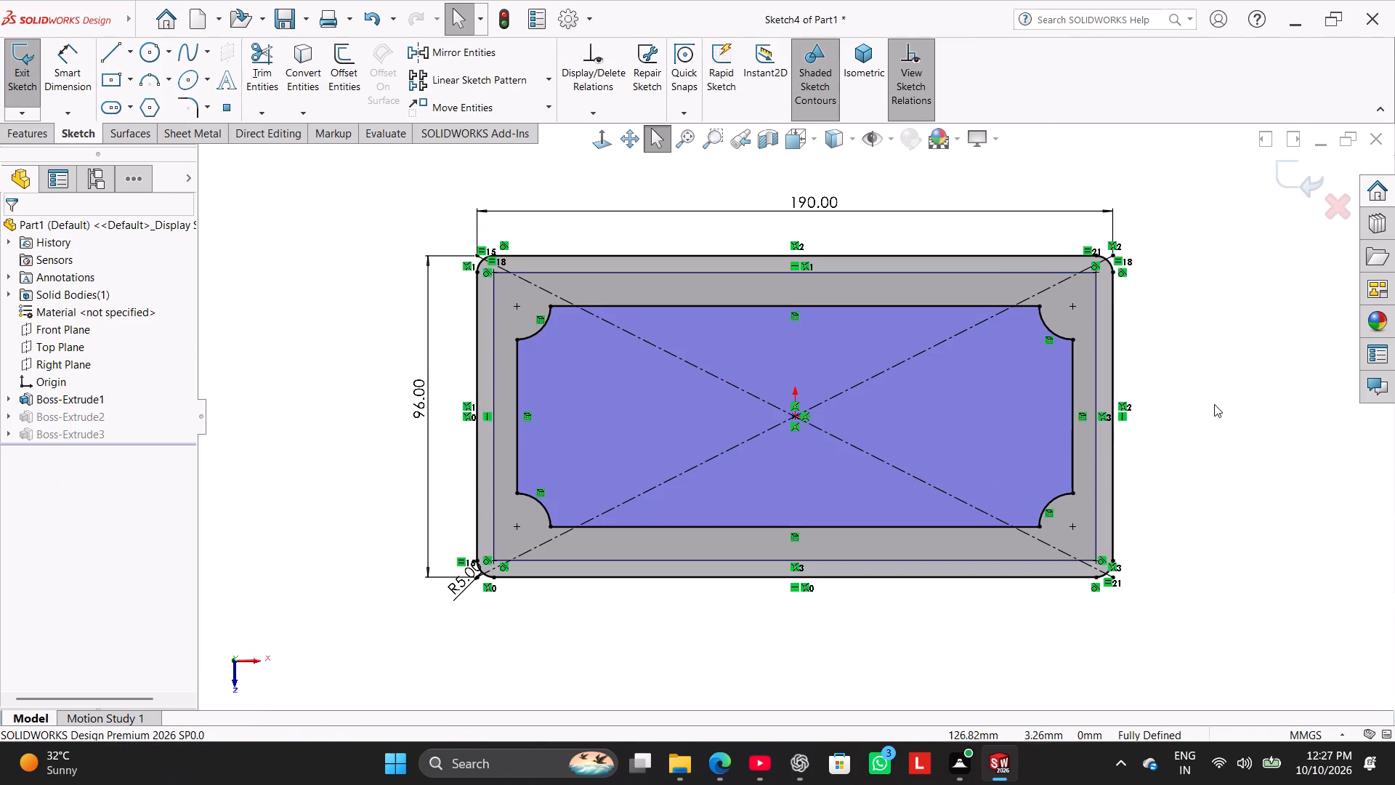
click(14, 78)
right_click(71, 420)
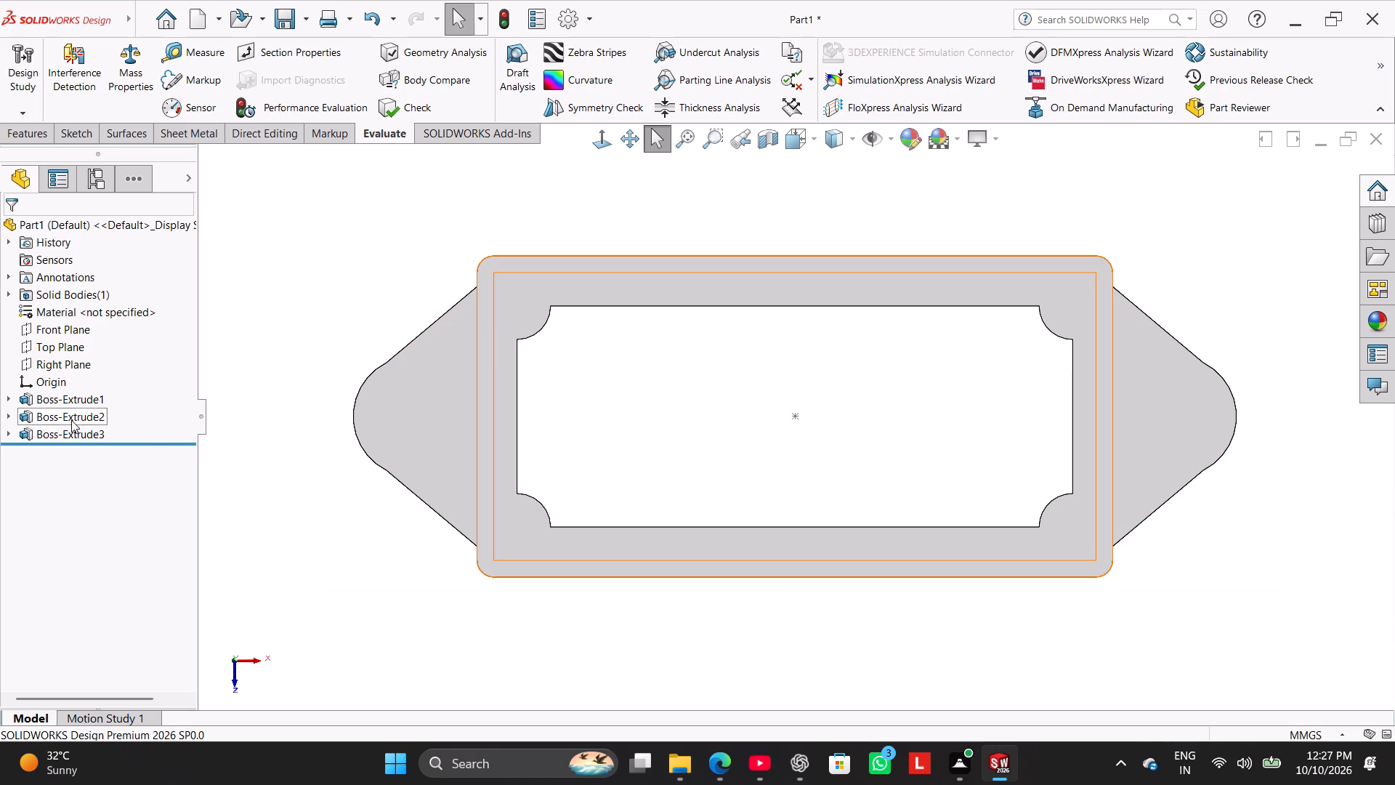
click(115, 374)
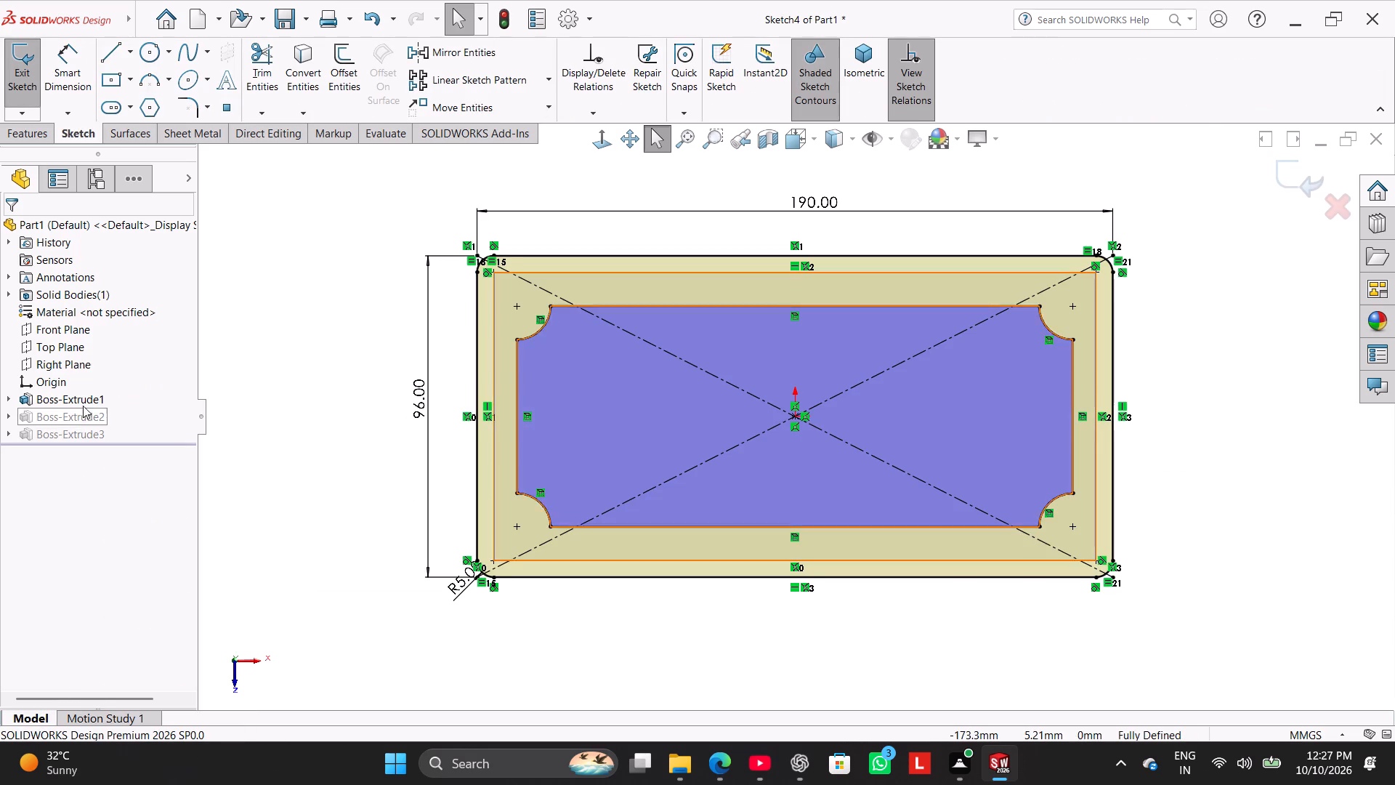
click(25, 87)
Edit the Boss-Extrude1 sketch and delete relation 46 at the upper right body corner where the lug's slanted line starts.
right_click(71, 402)
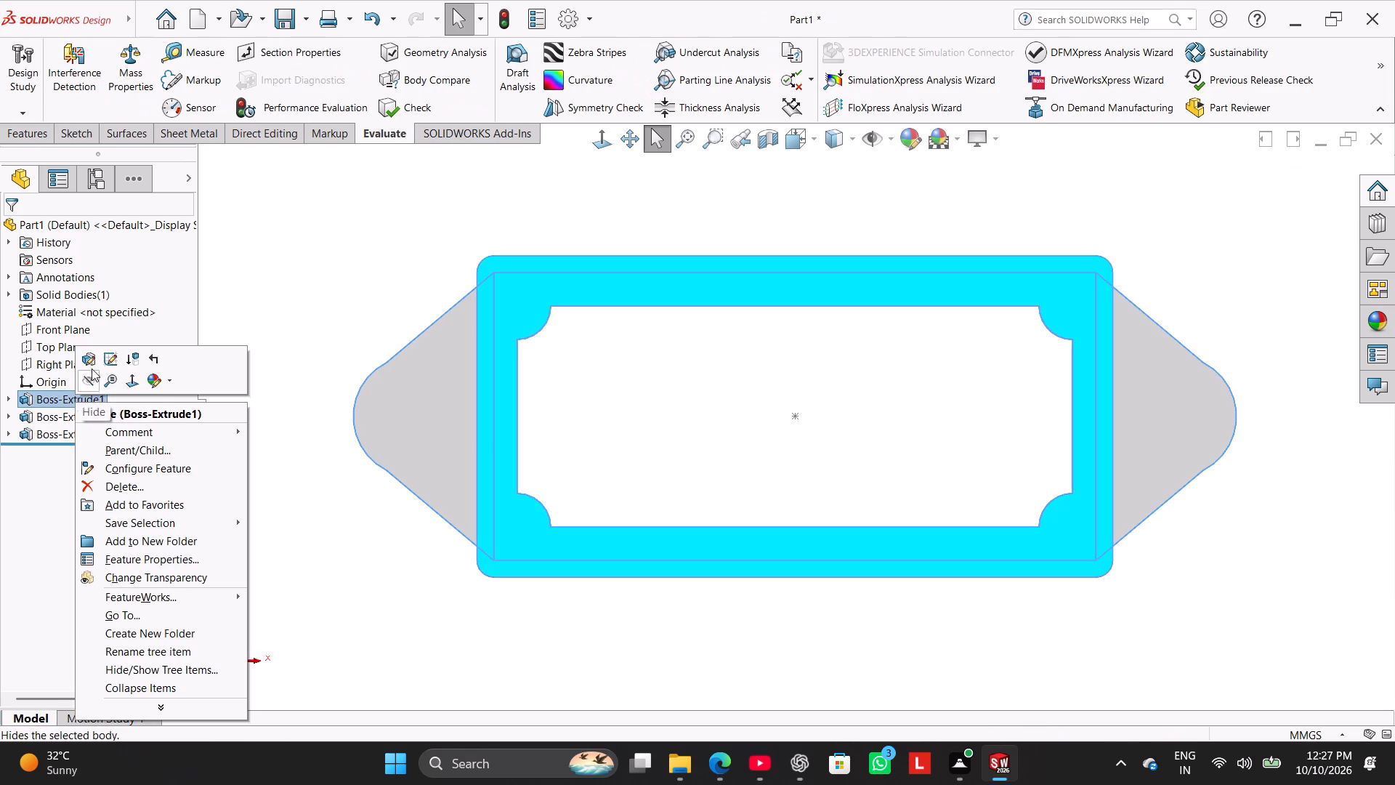
click(106, 355)
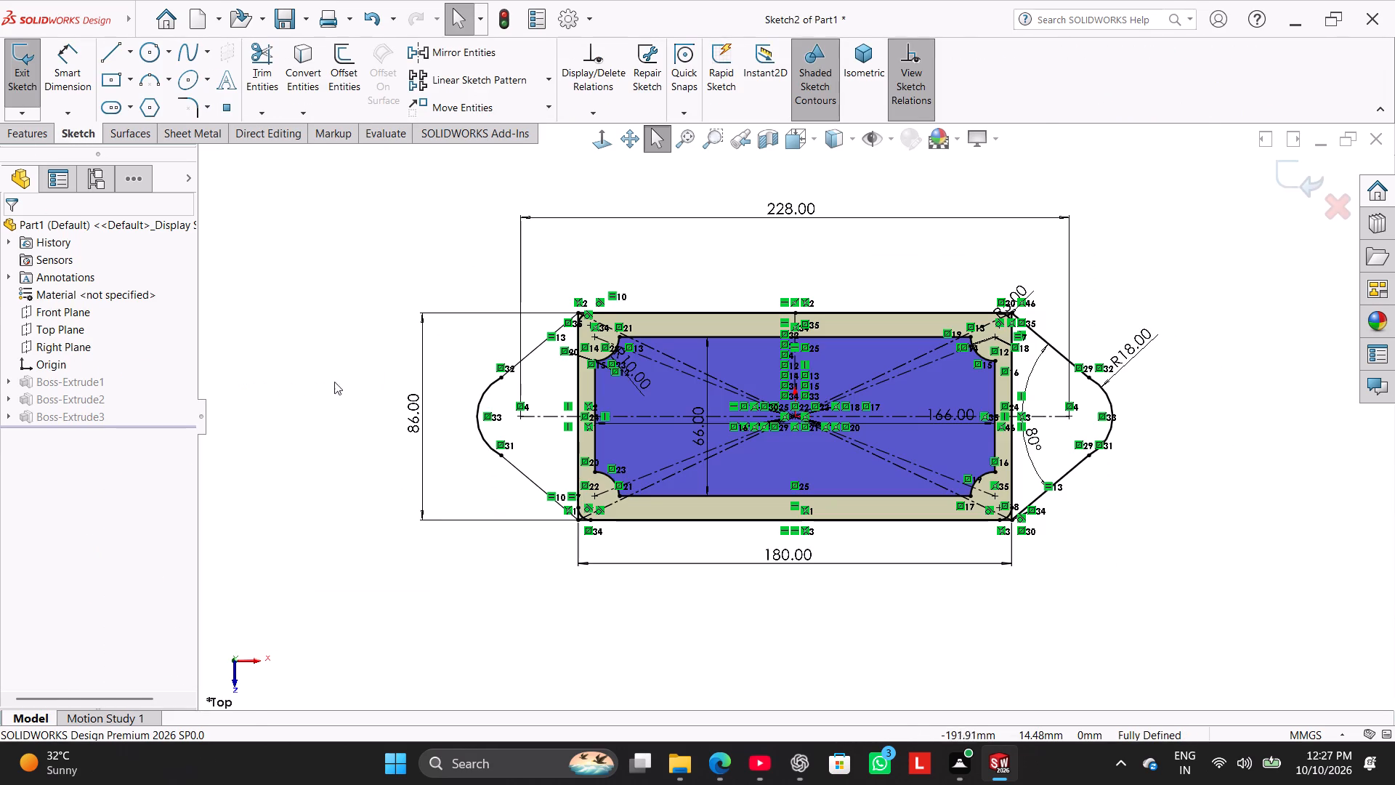
scroll(1141, 358, down, 4)
scroll(1039, 374, down, 1)
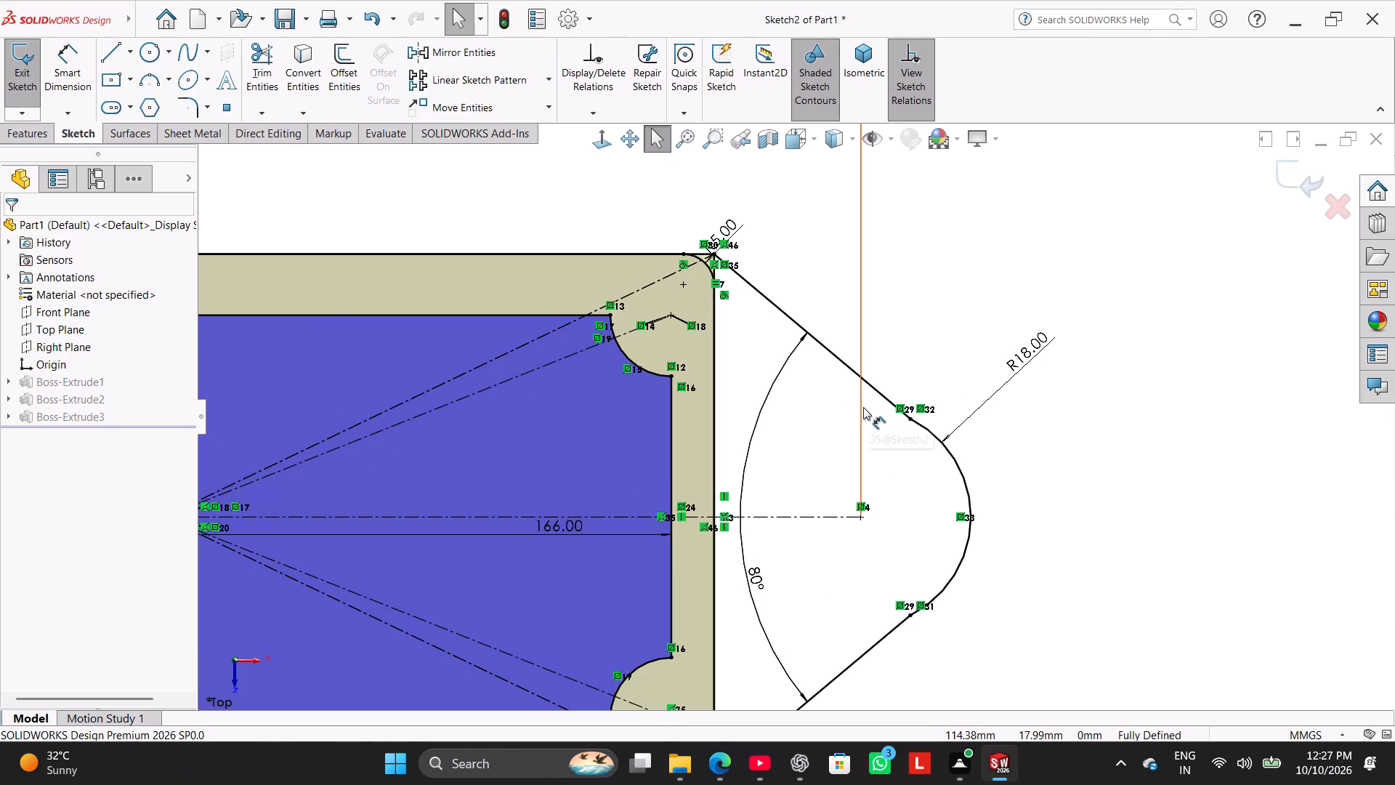
scroll(908, 408, down, 4)
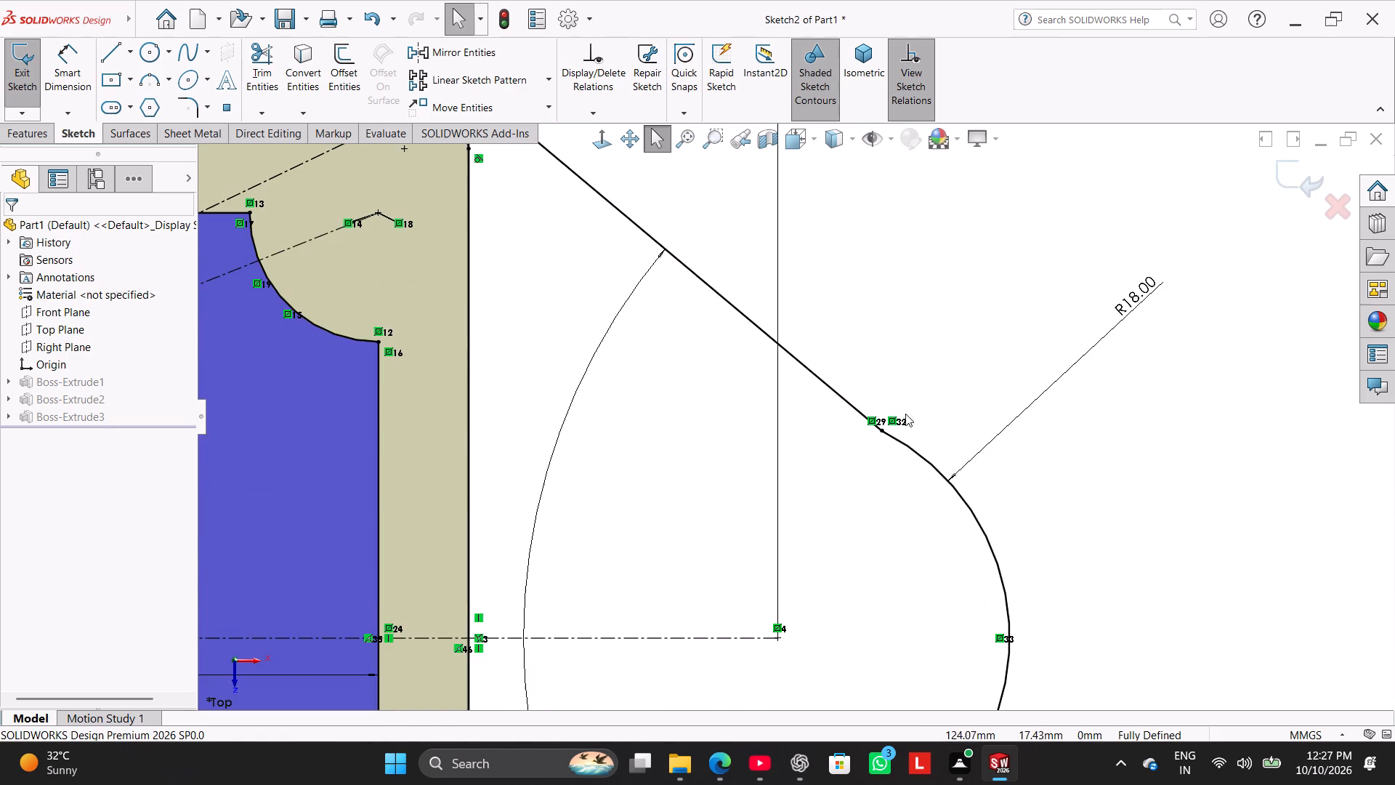
scroll(887, 411, up, 2)
scroll(767, 413, up, 2)
scroll(653, 271, down, 4)
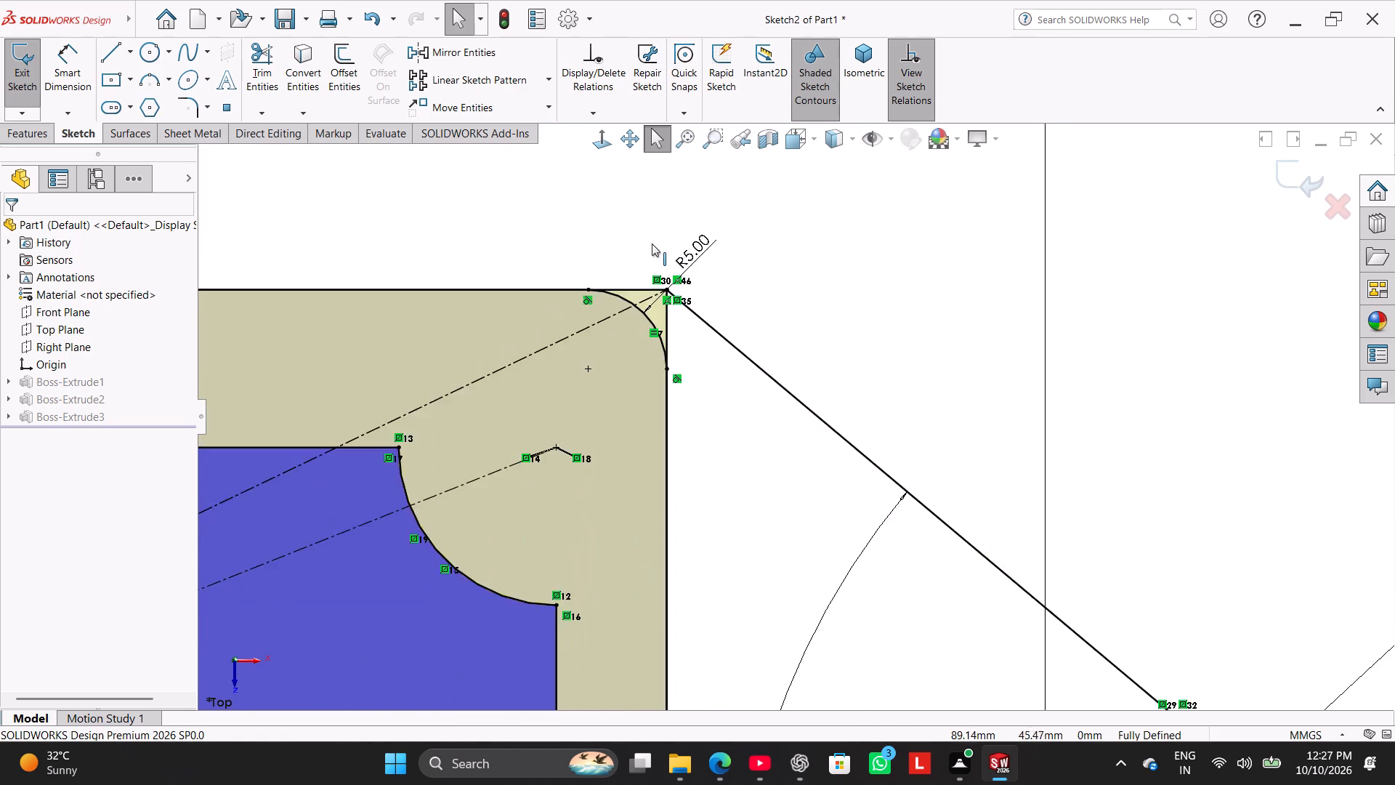
scroll(652, 243, down, 4)
scroll(695, 292, down, 7)
right_click(737, 441)
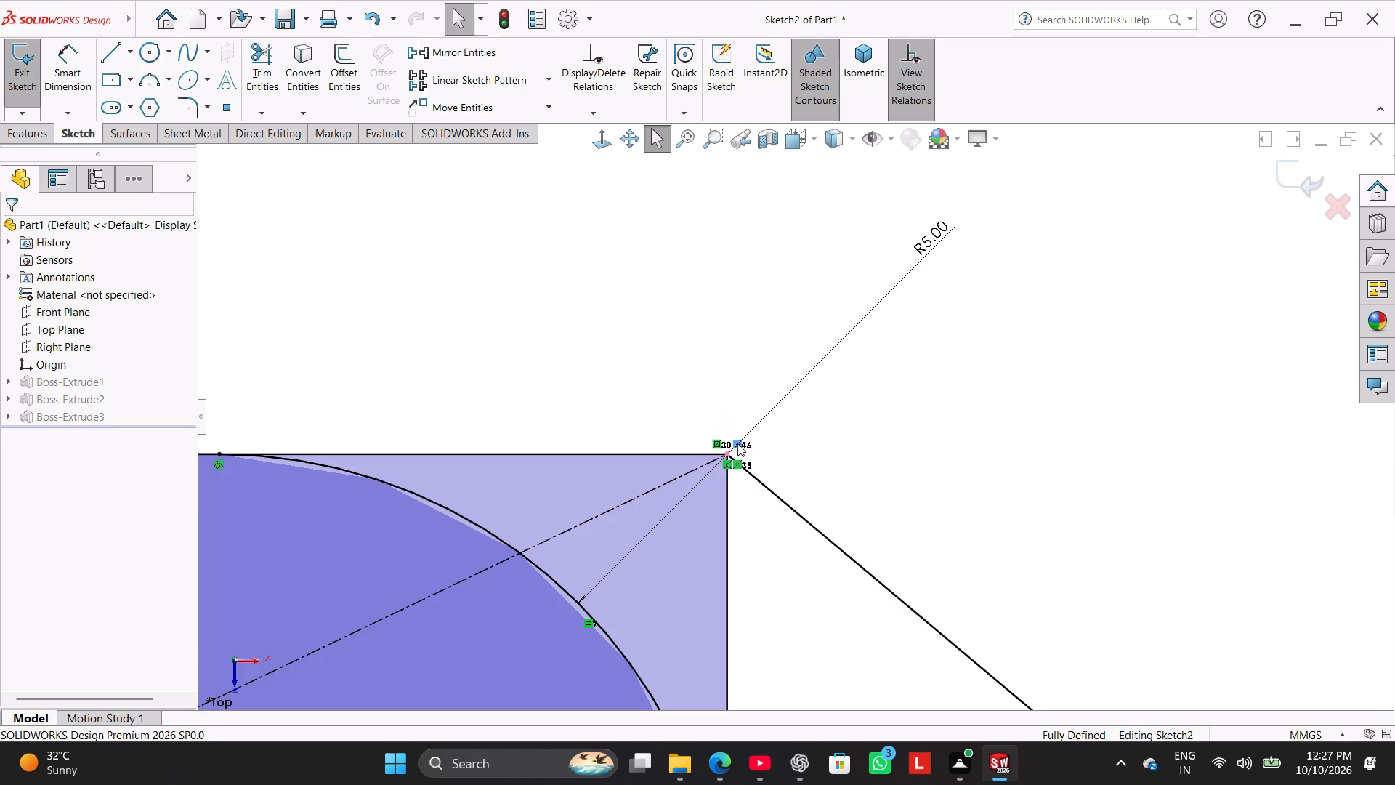
click(812, 615)
Delete relation 3 at the lower right body corner and try to drag the lug's slanted line off that corner.
scroll(761, 665, up, 7)
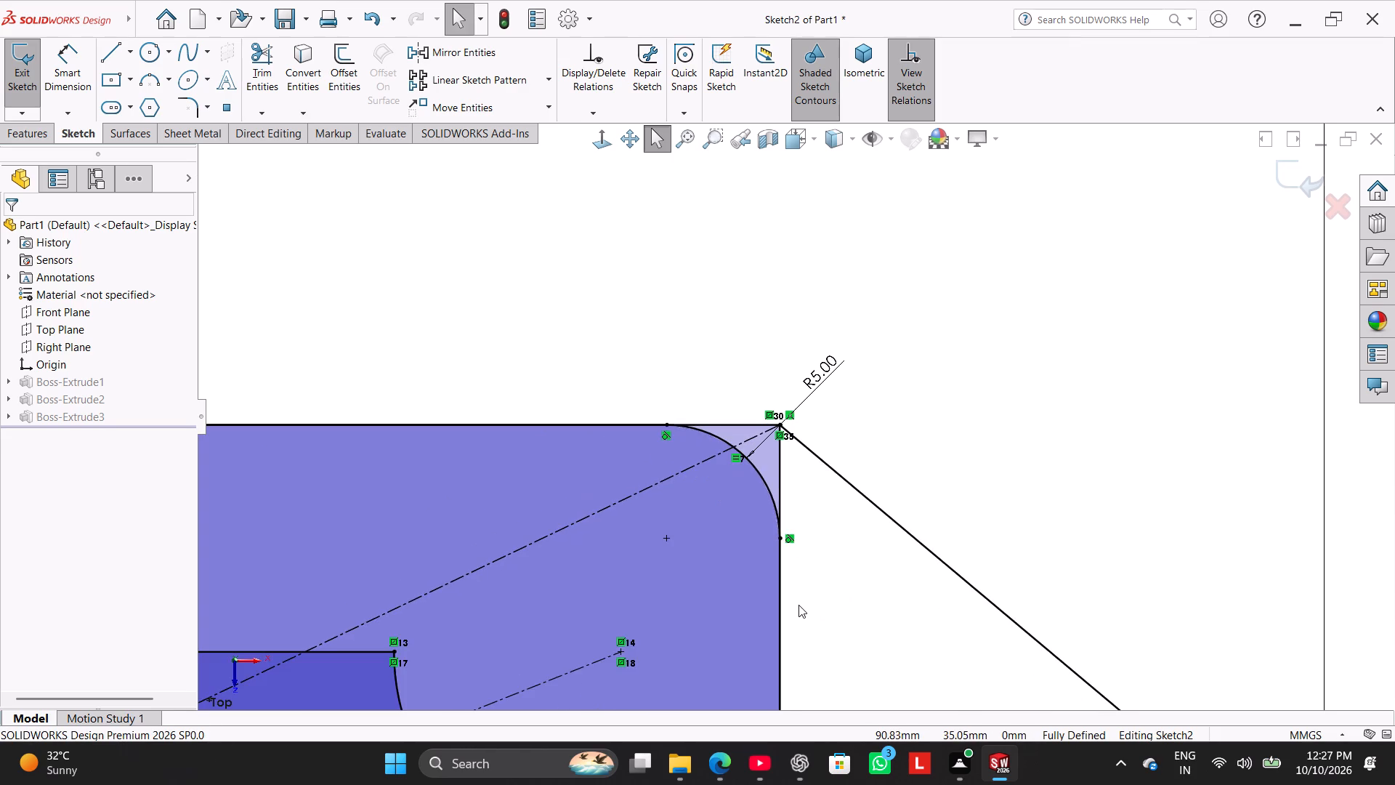
scroll(798, 604, up, 14)
scroll(804, 607, down, 10)
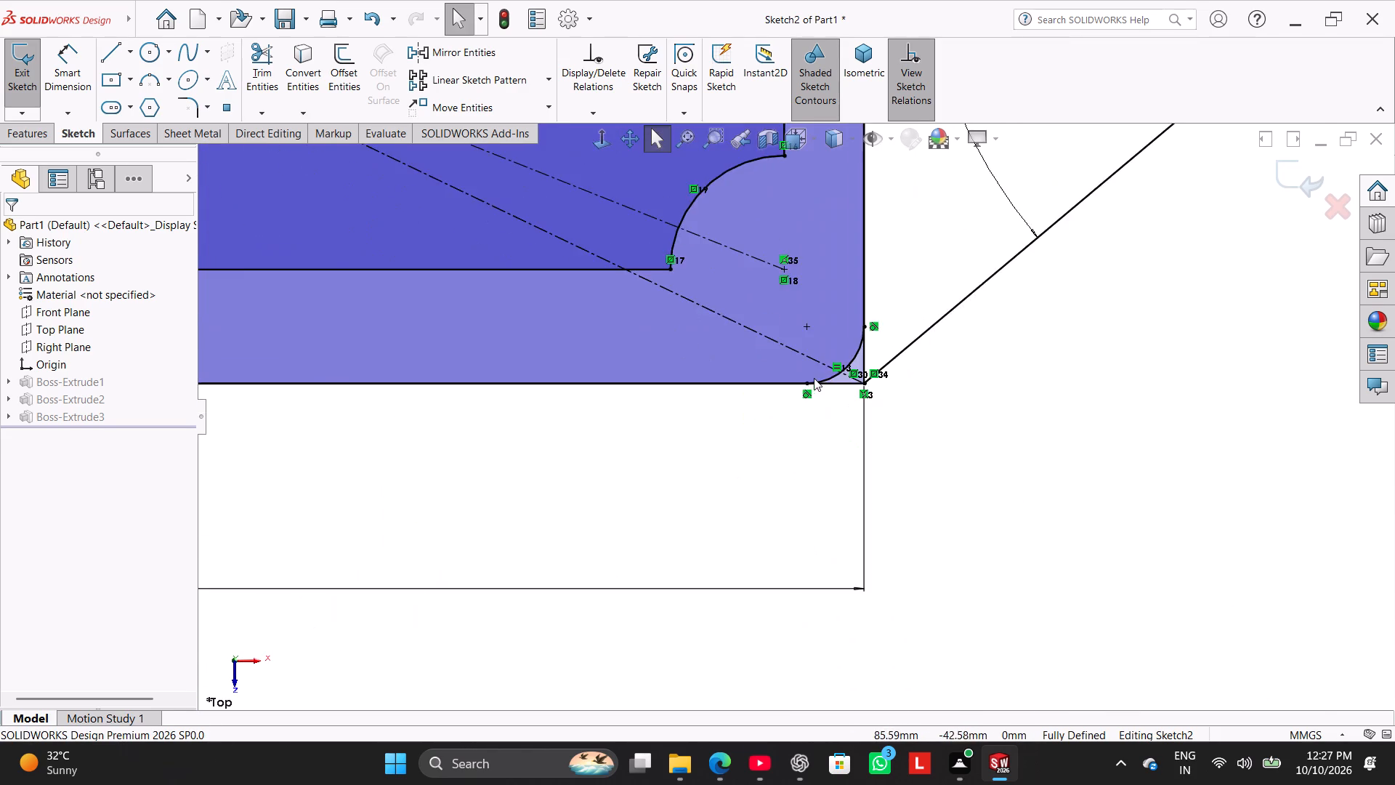
scroll(830, 354, down, 11)
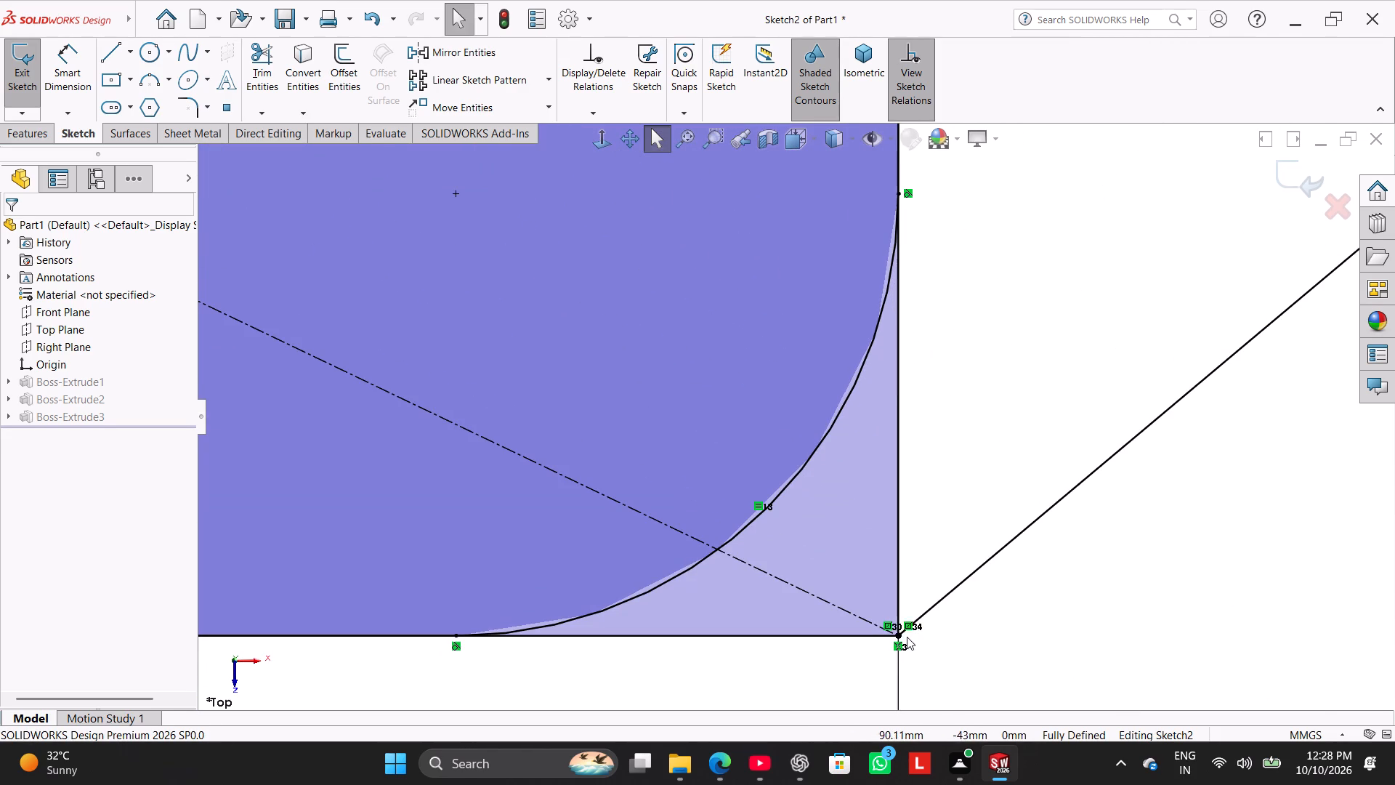
right_click(899, 645)
click(934, 737)
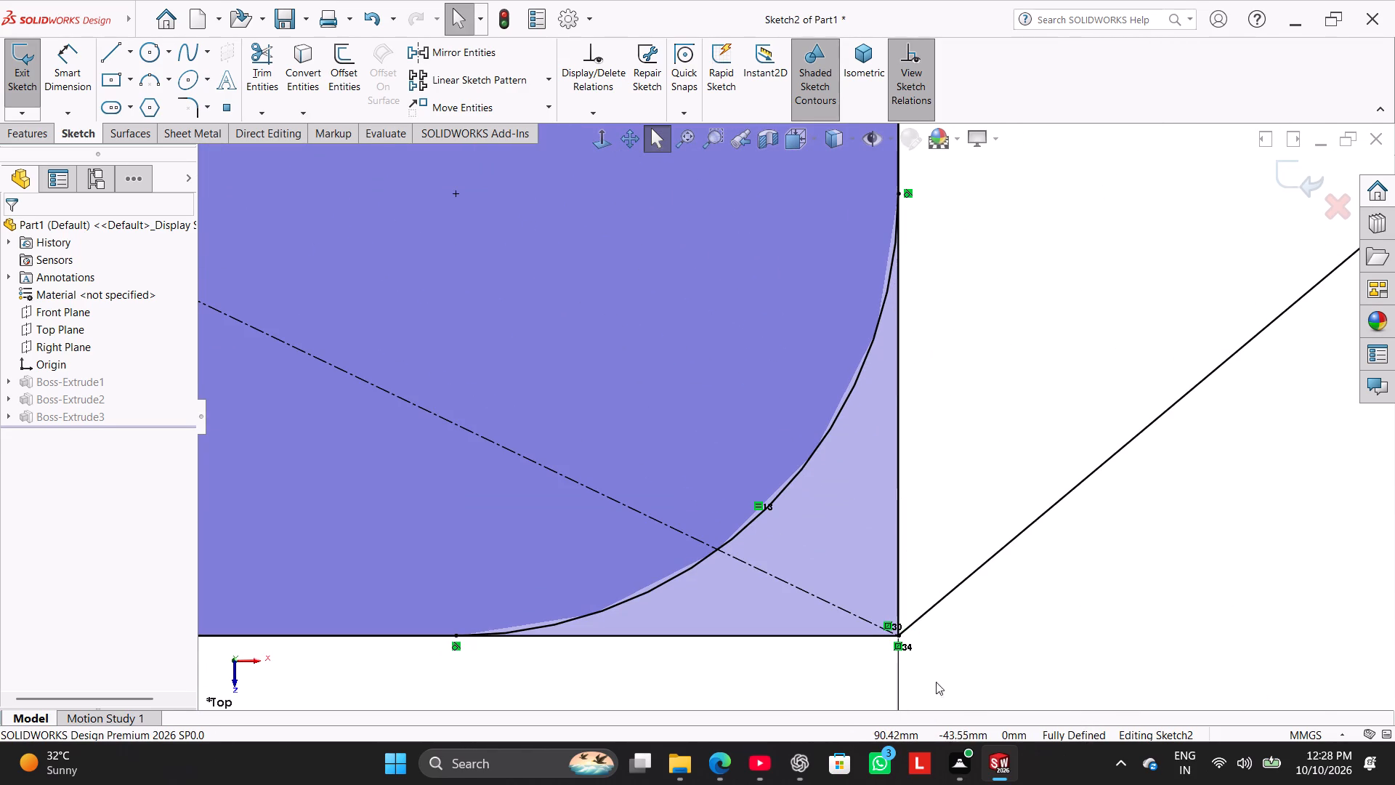
drag(907, 623, 908, 568)
Delete the unnumbered relation at the upper right body corner and try to drag the lug's slanted line off it.
scroll(926, 525, up, 2)
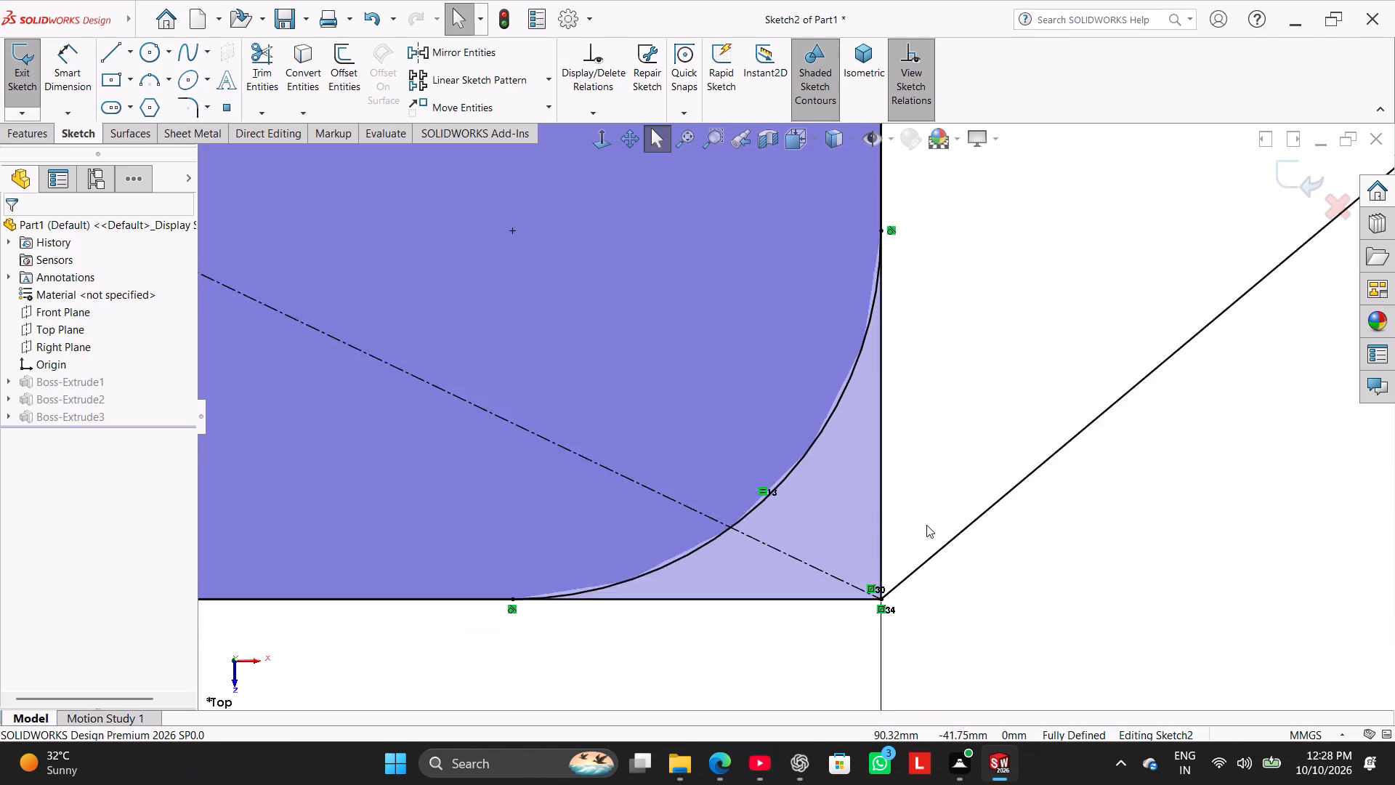
scroll(926, 525, up, 6)
scroll(905, 206, up, 10)
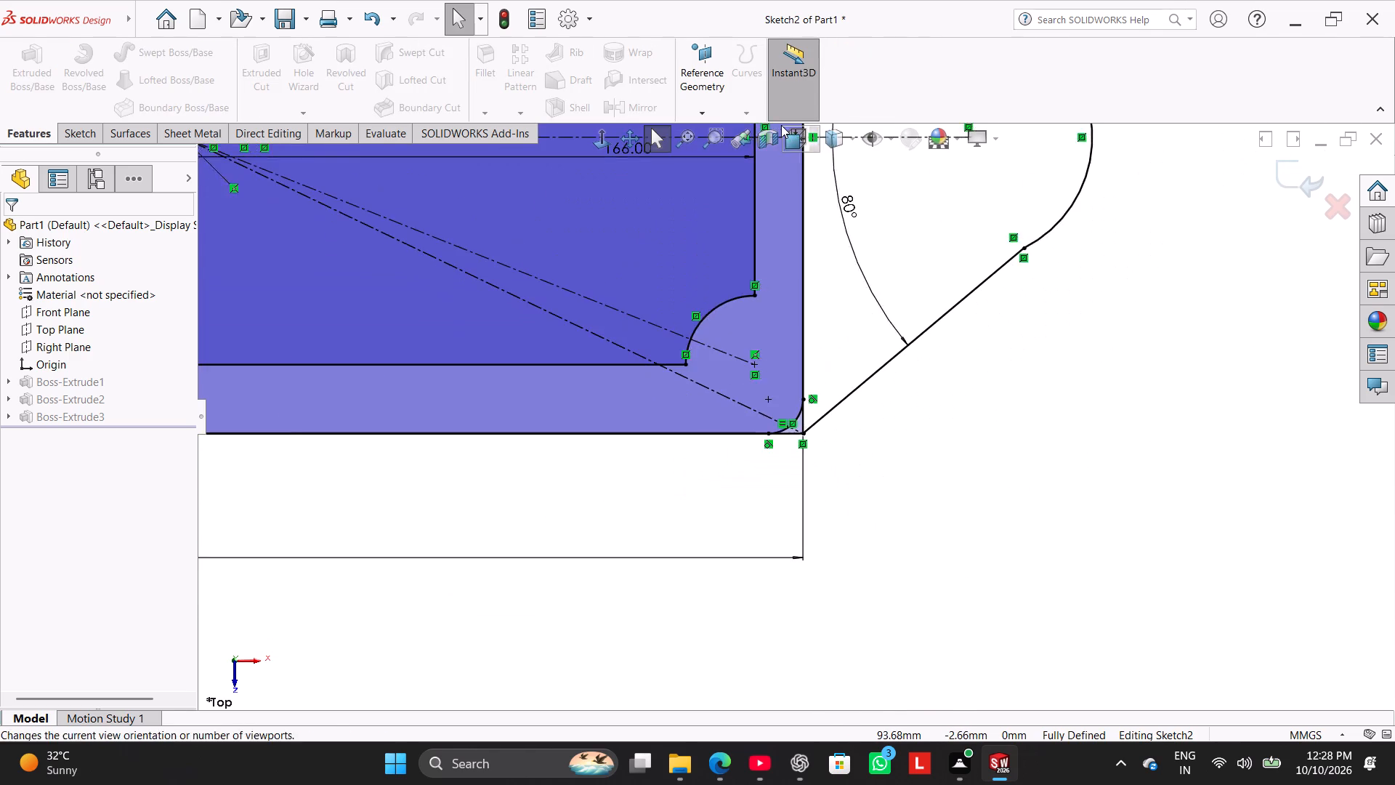
scroll(781, 125, up, 5)
scroll(817, 155, down, 17)
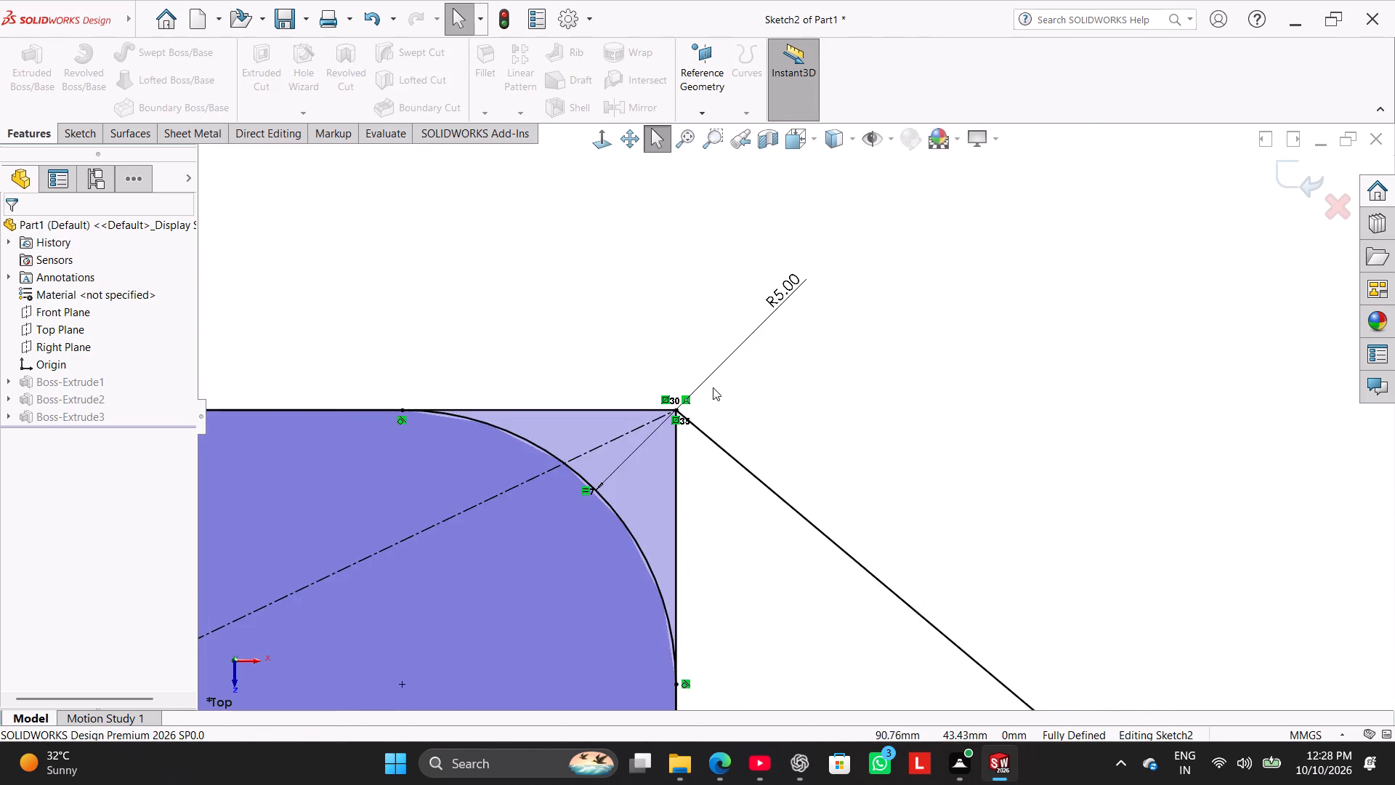
scroll(713, 387, down, 8)
right_click(788, 383)
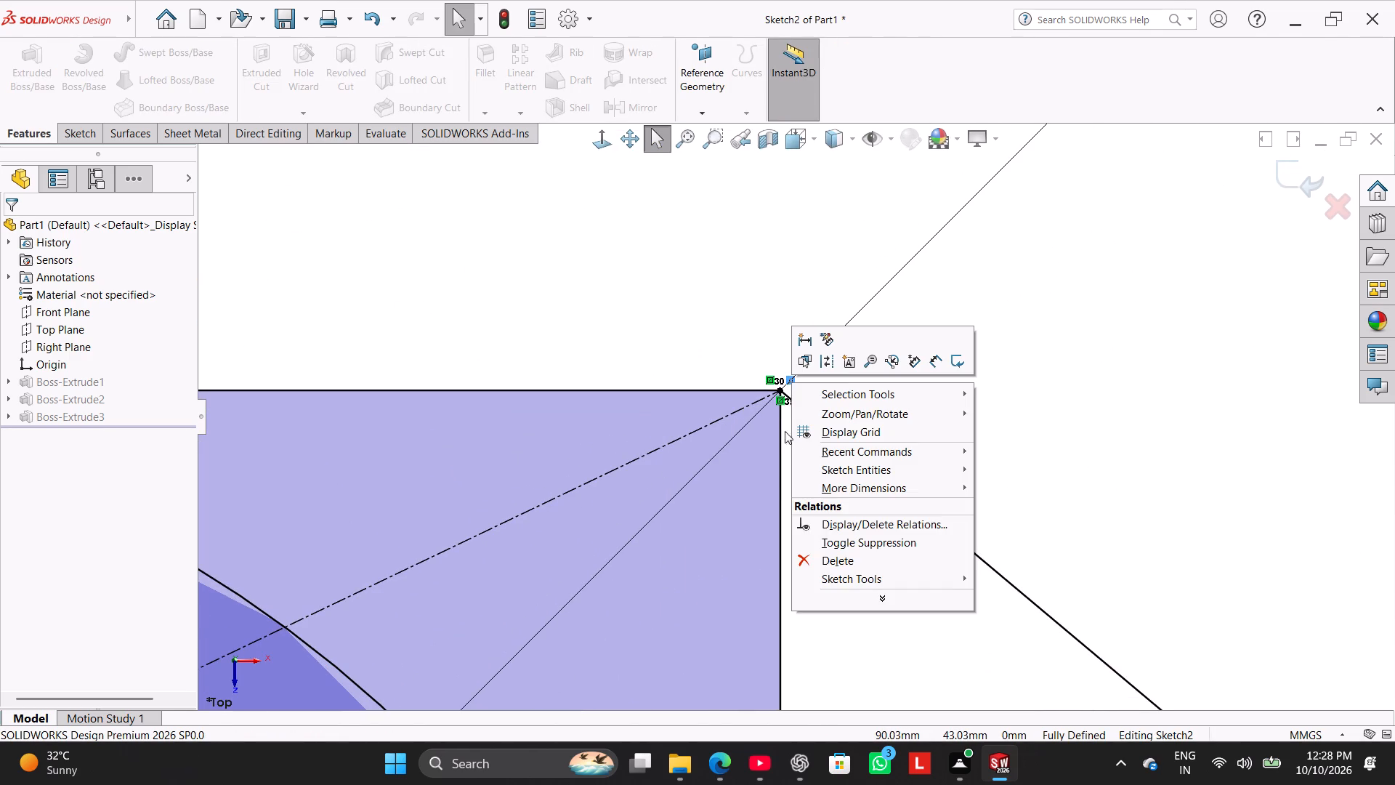
click(807, 557)
drag(783, 392, 790, 469)
Trim away both slanted lines of the right lug, keeping its R18 end arc.
scroll(801, 457, up, 6)
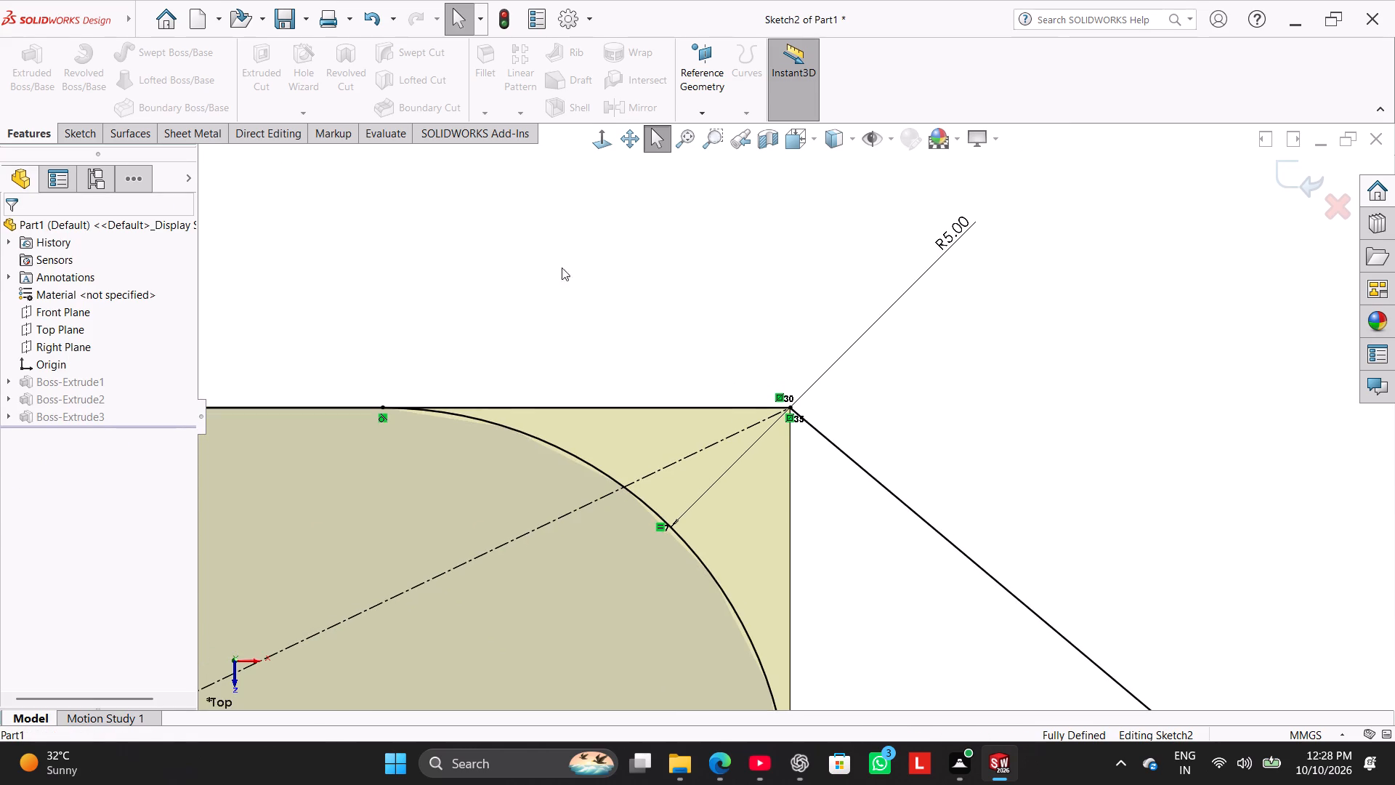
scroll(519, 247, up, 13)
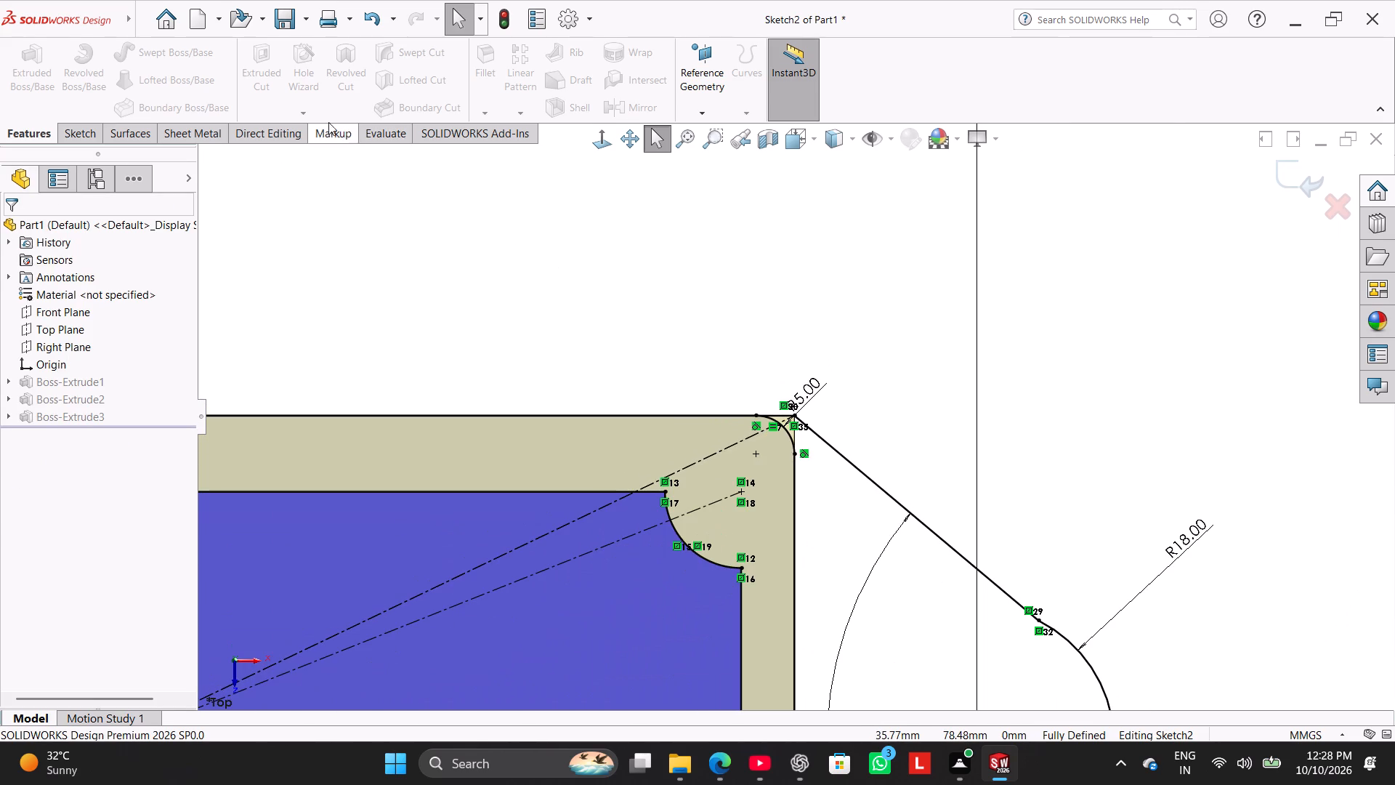
click(12, 134)
click(71, 136)
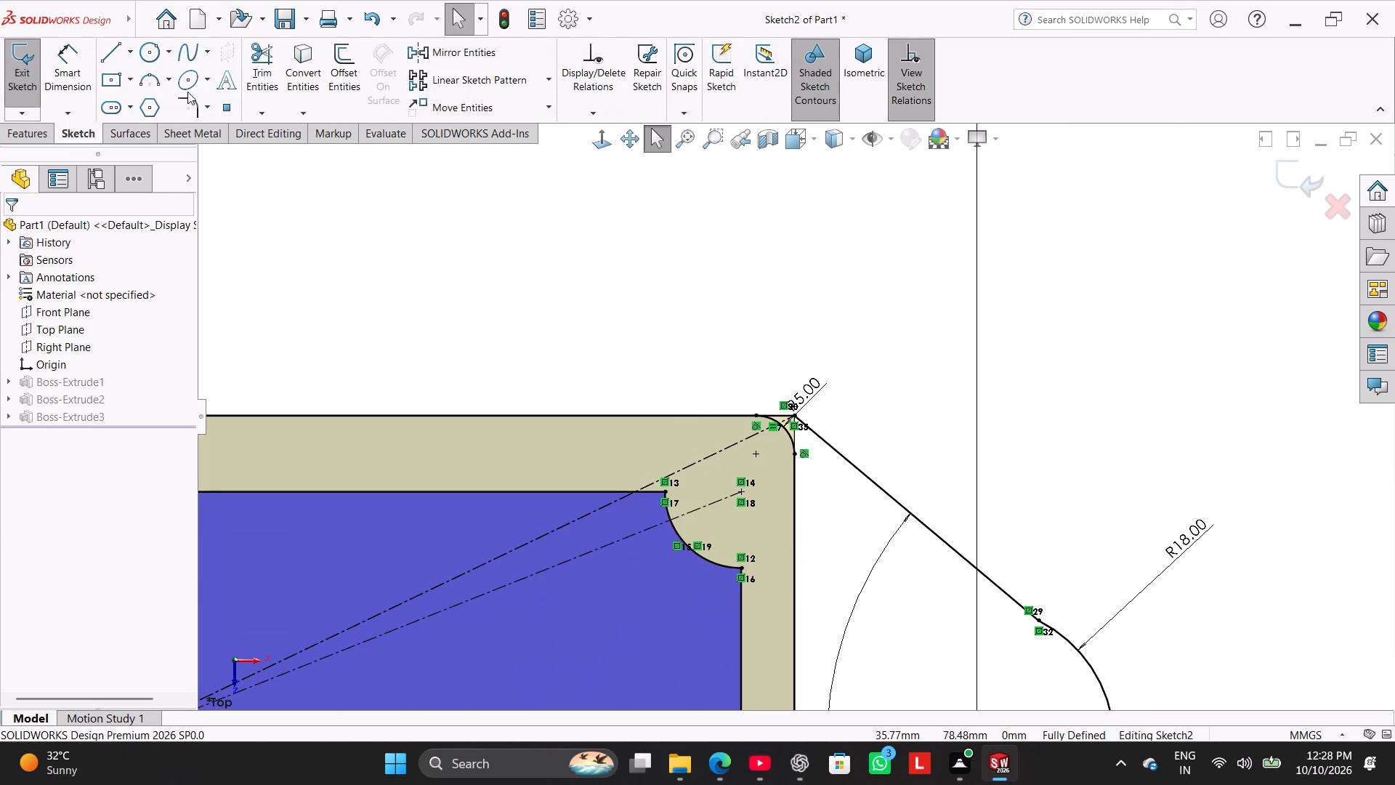
click(265, 64)
drag(876, 374, 845, 492)
scroll(848, 494, up, 2)
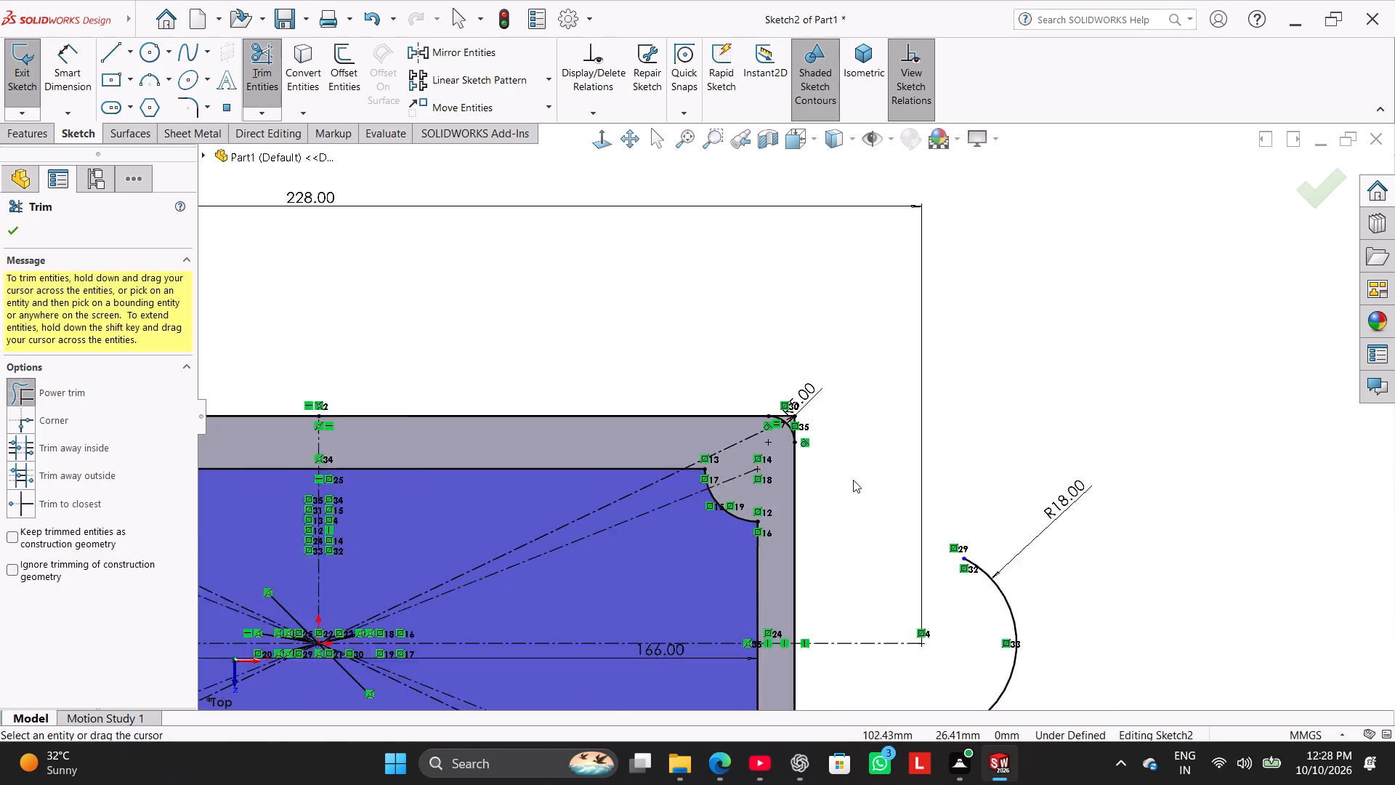
scroll(853, 480, up, 5)
scroll(868, 499, down, 3)
drag(814, 528, 838, 617)
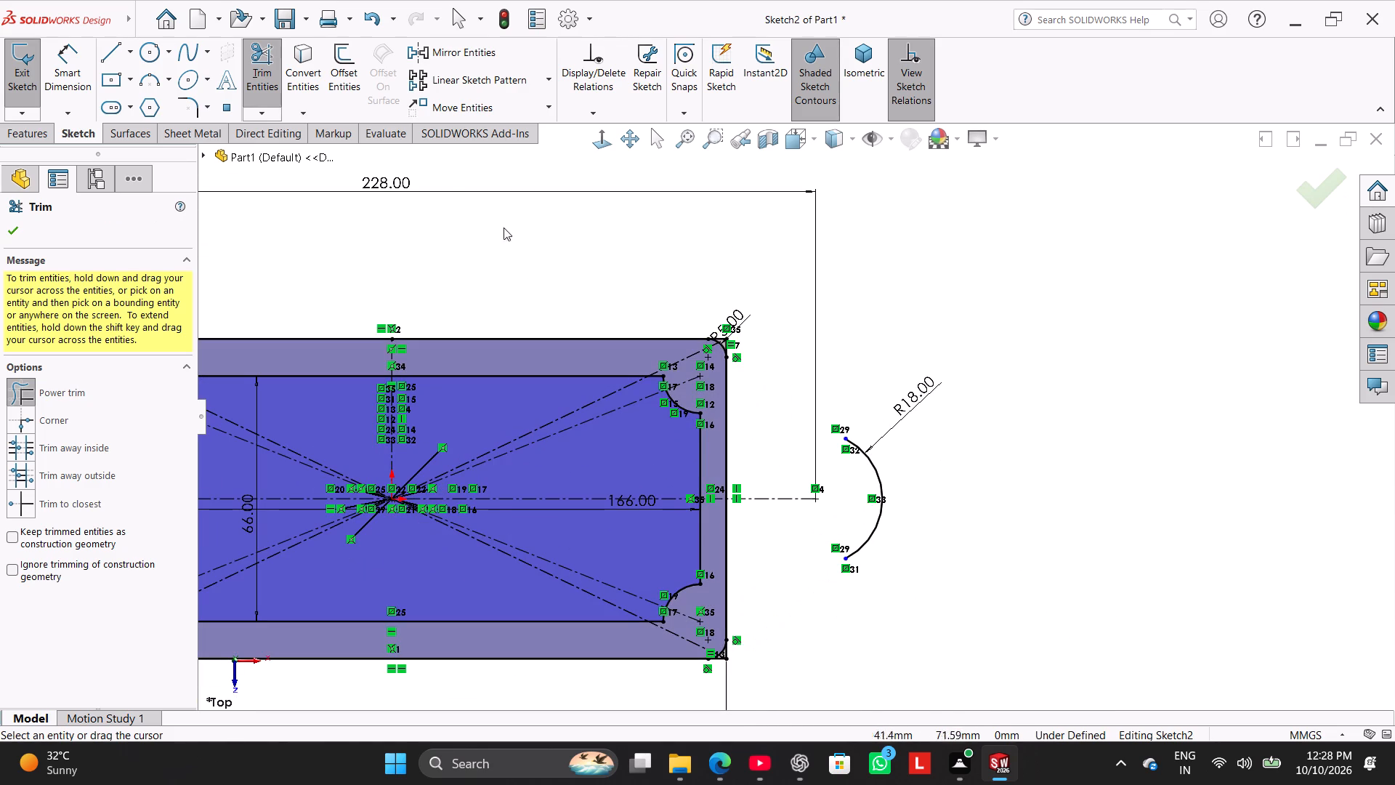
Sketch a line about 42 mm long from the upper right body corner to the upper end of the R18 arc.
click(121, 50)
scroll(737, 343, down, 3)
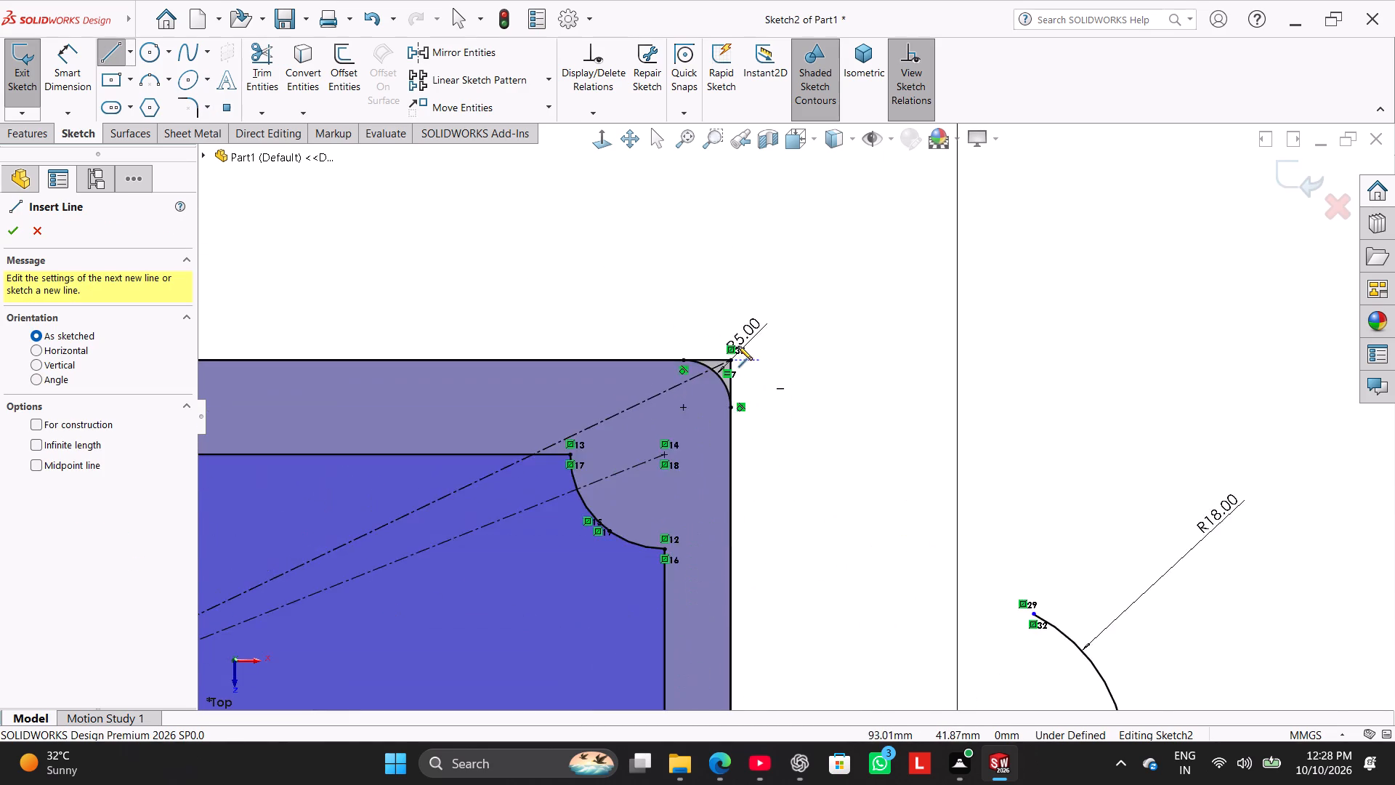
scroll(738, 346, down, 6)
click(741, 395)
scroll(909, 509, up, 5)
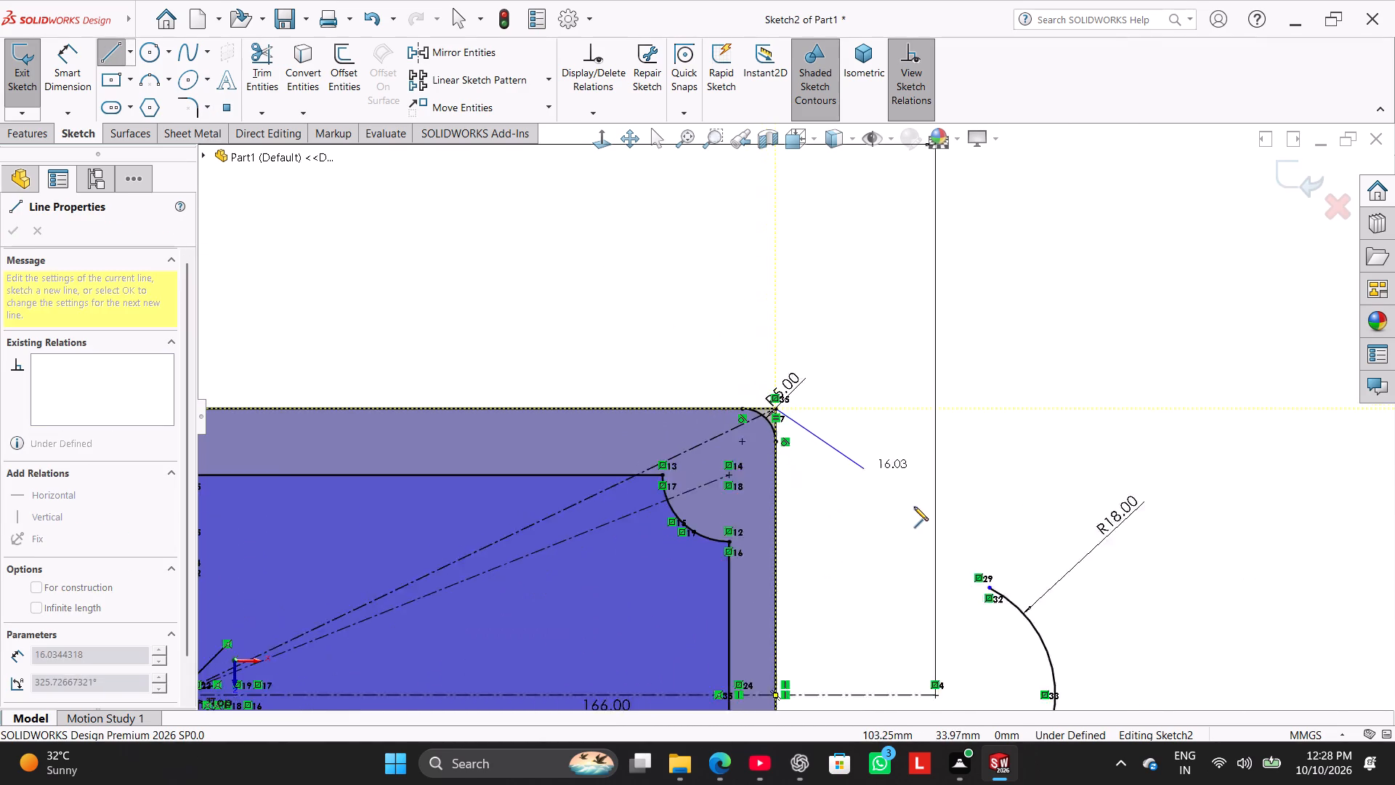
scroll(914, 507, up, 4)
click(907, 514)
right_click(903, 397)
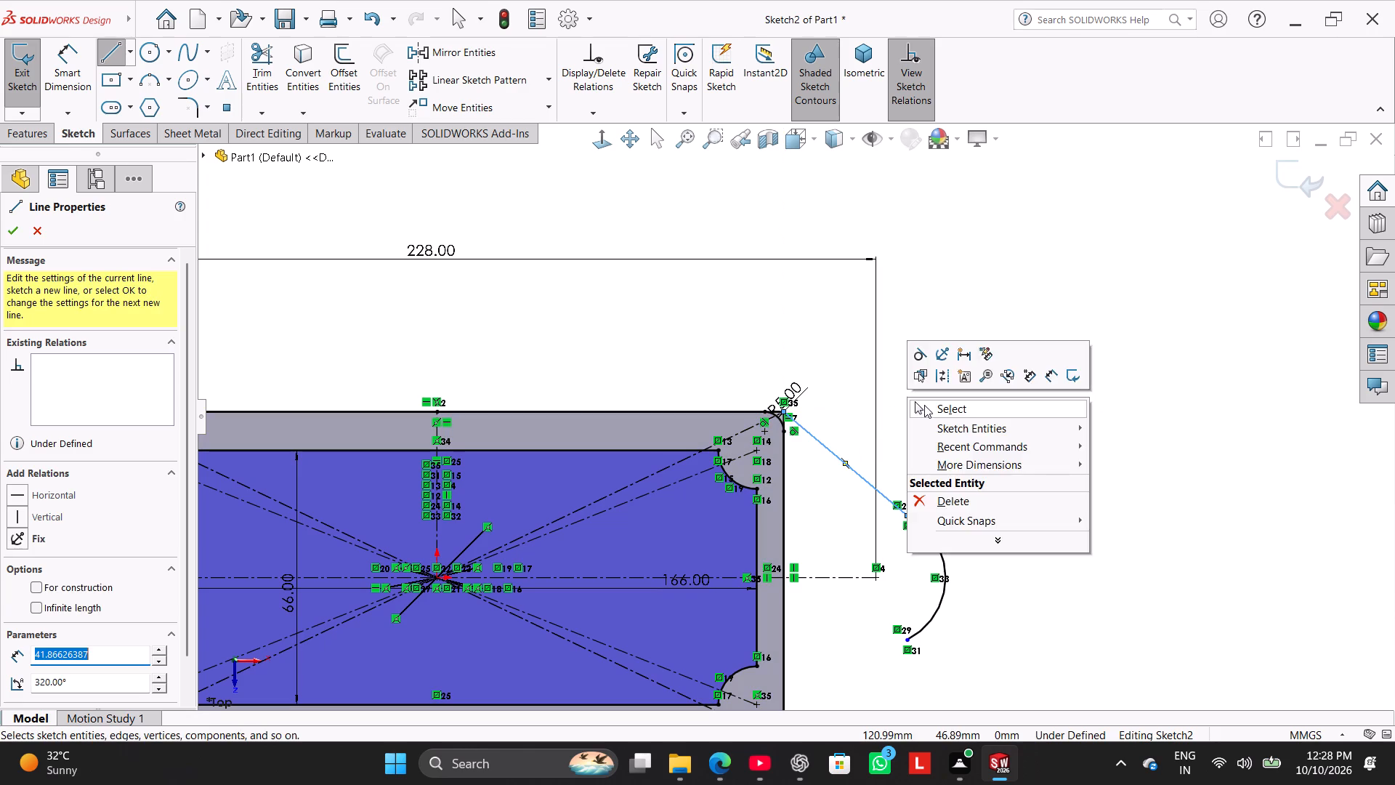
click(926, 405)
Sketch a line about 43 mm long from the lower right body corner to the lower end of the R18 arc.
drag(105, 54, 121, 73)
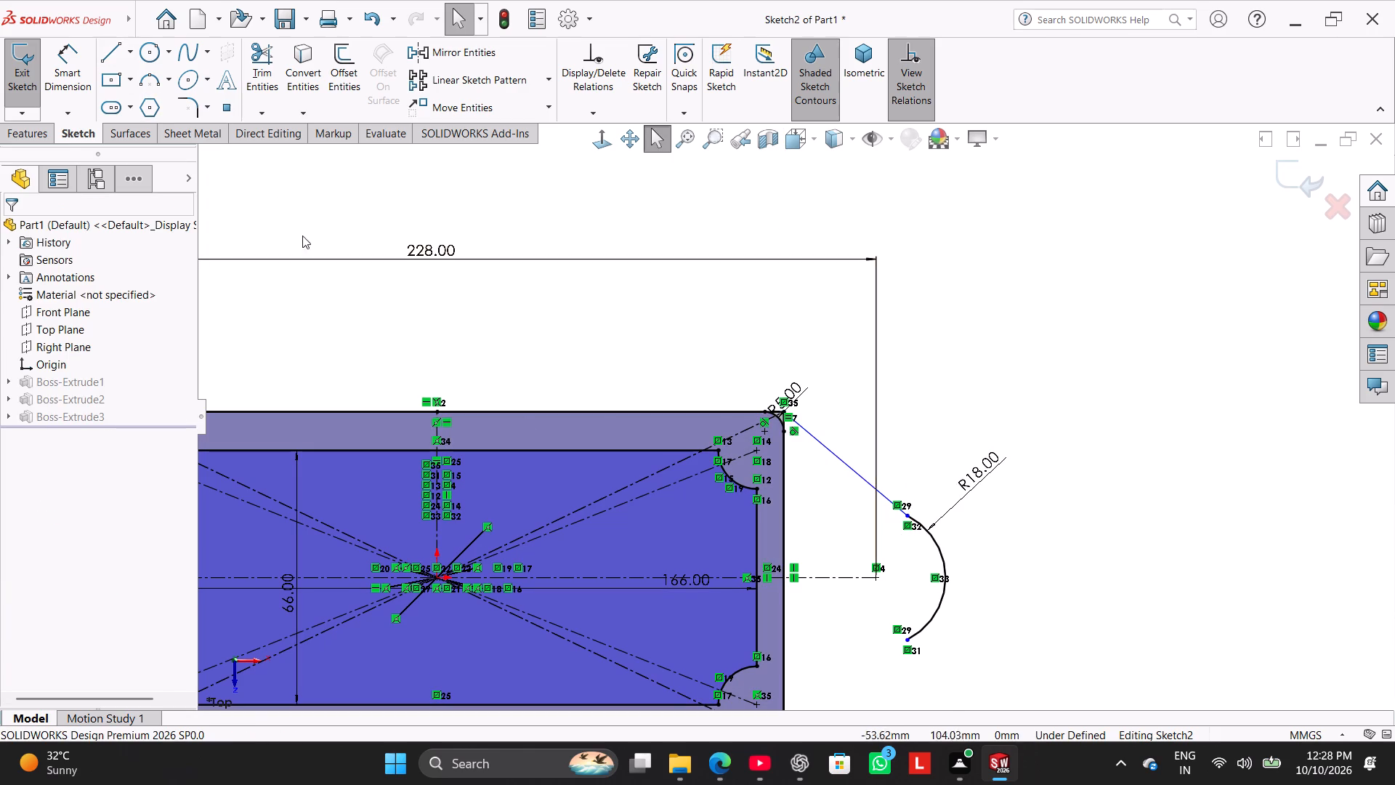
scroll(844, 577, up, 3)
scroll(844, 579, down, 4)
click(717, 584)
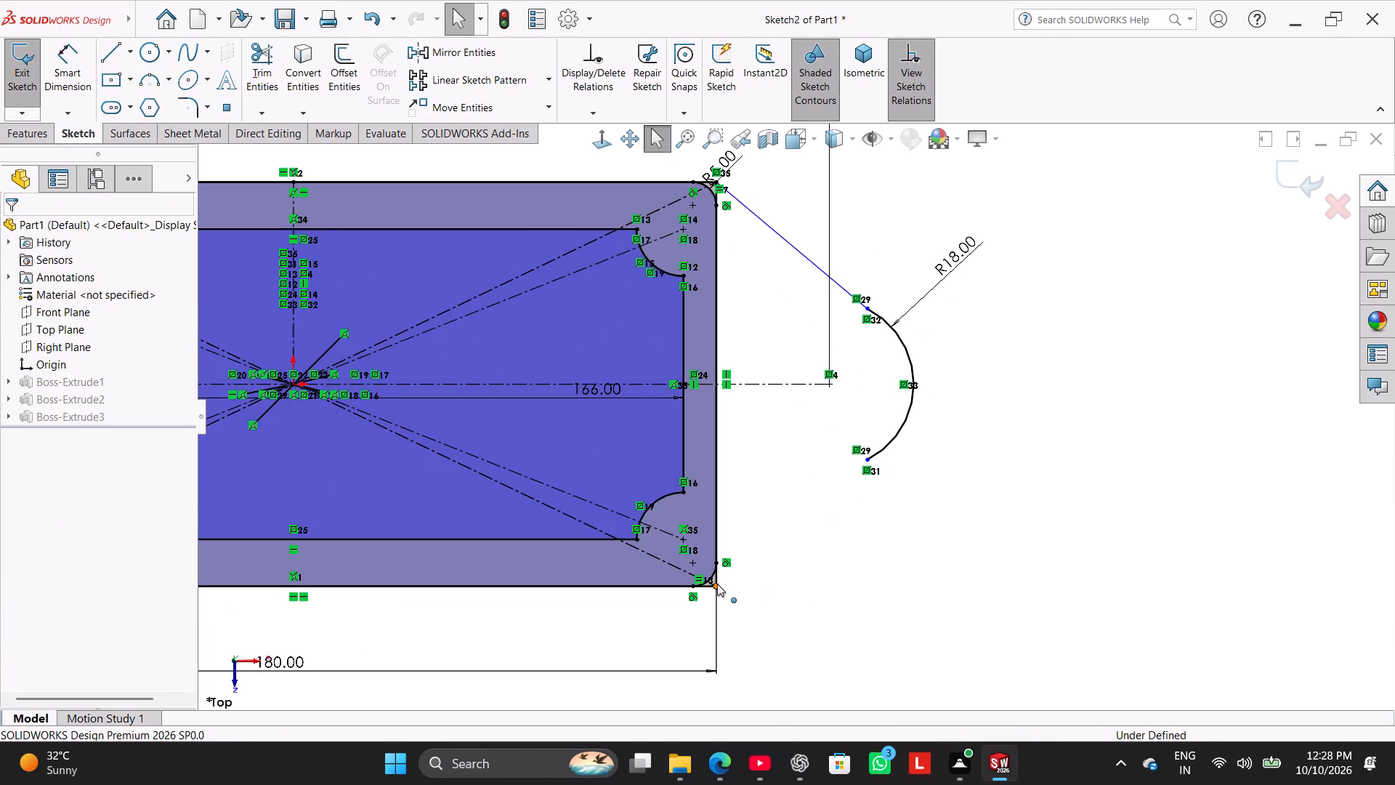
click(816, 440)
right_drag(831, 488, 872, 489)
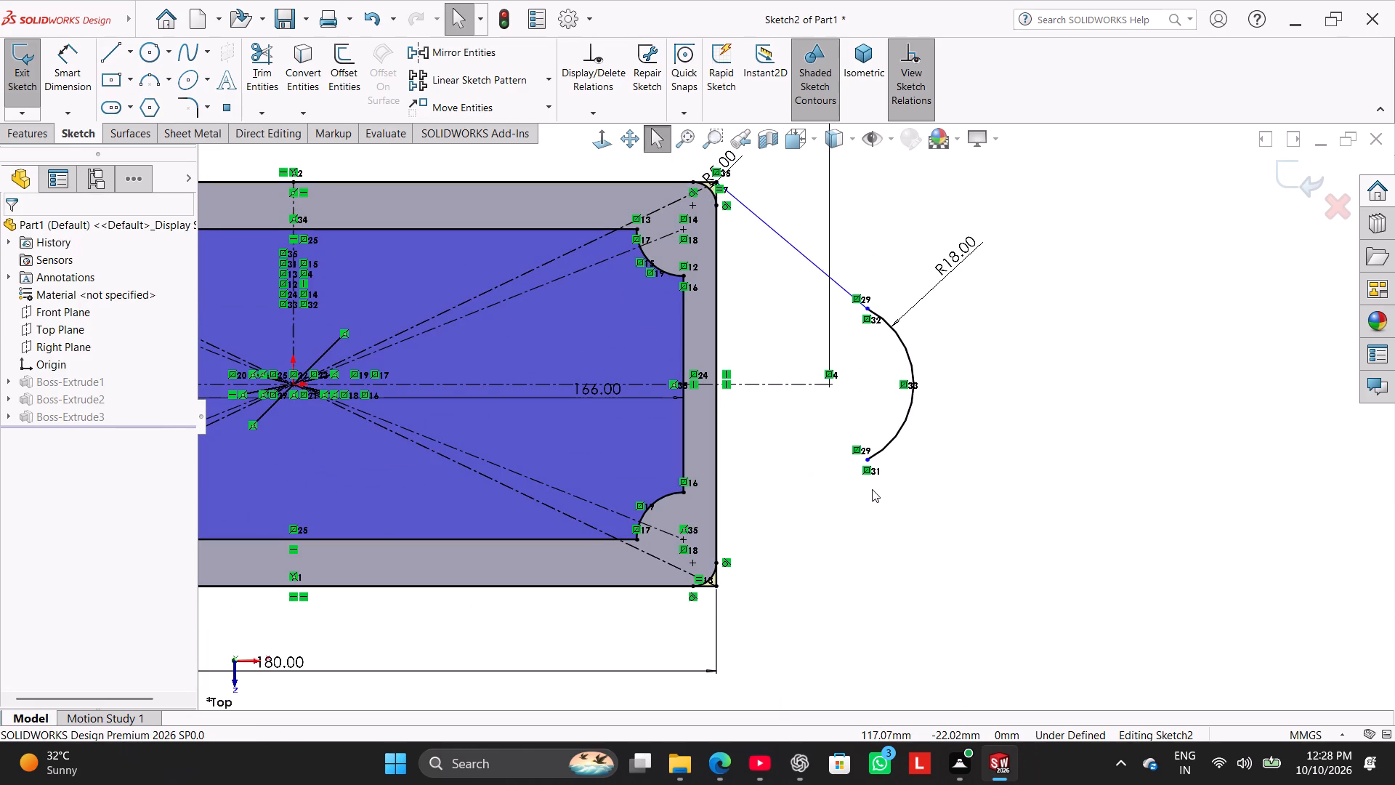
right_drag(872, 489, 747, 486)
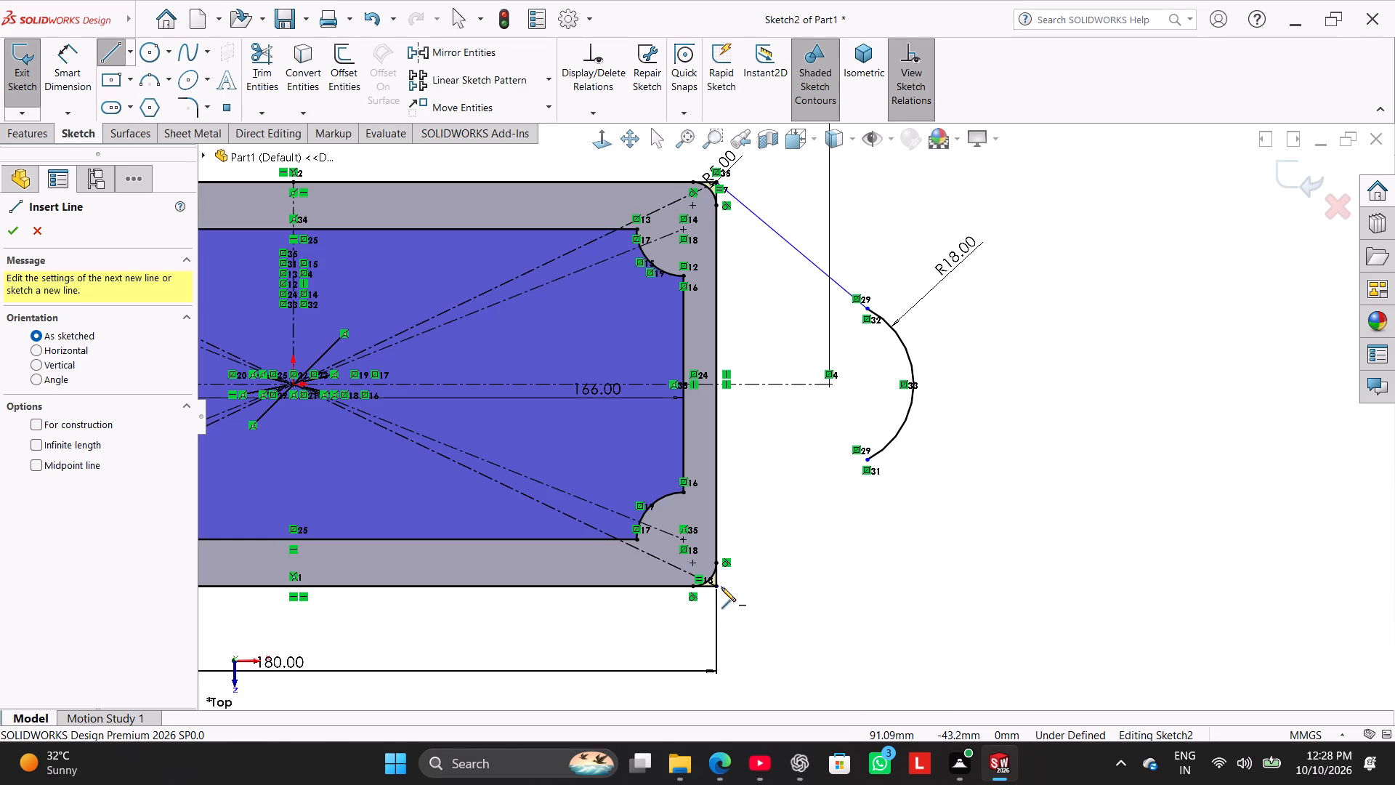
click(719, 586)
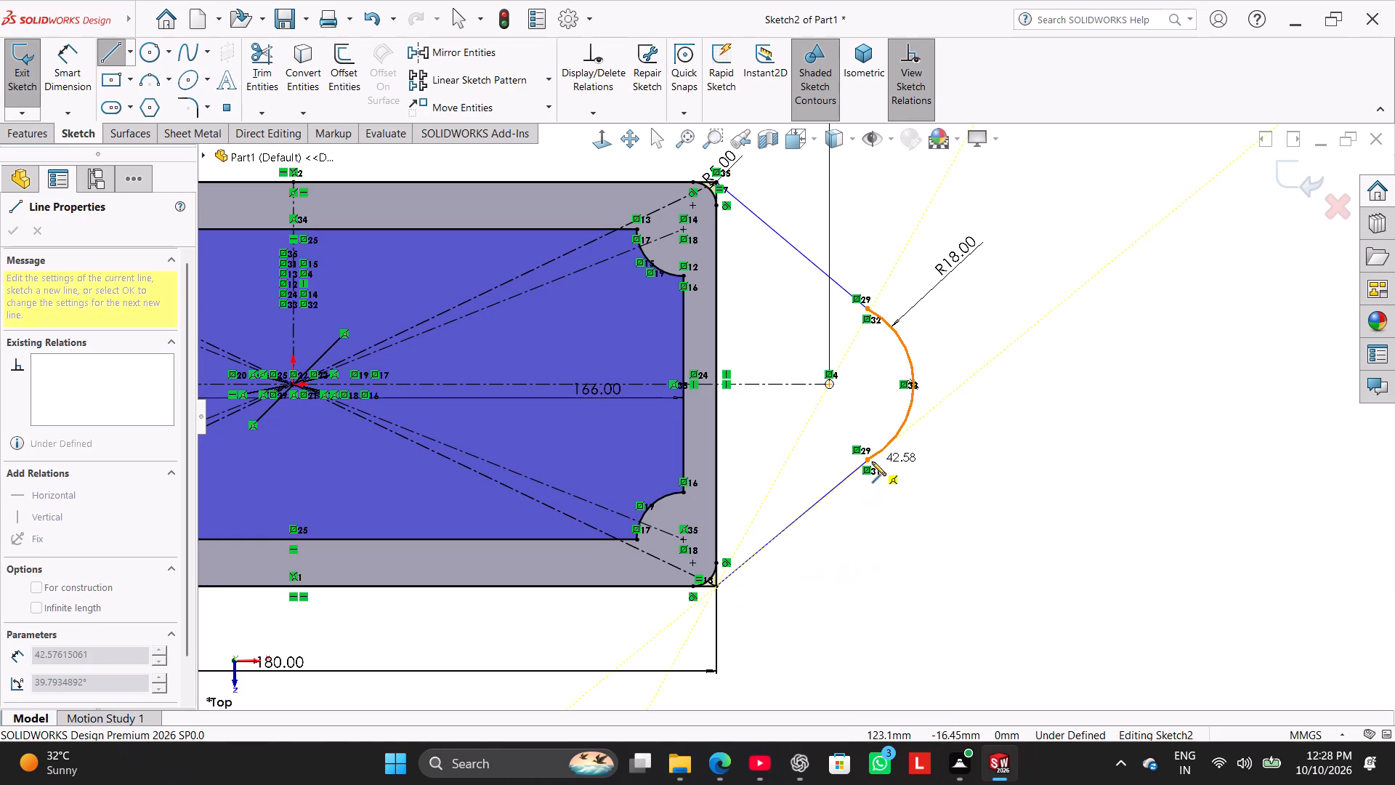
click(872, 462)
right_click(915, 486)
click(945, 501)
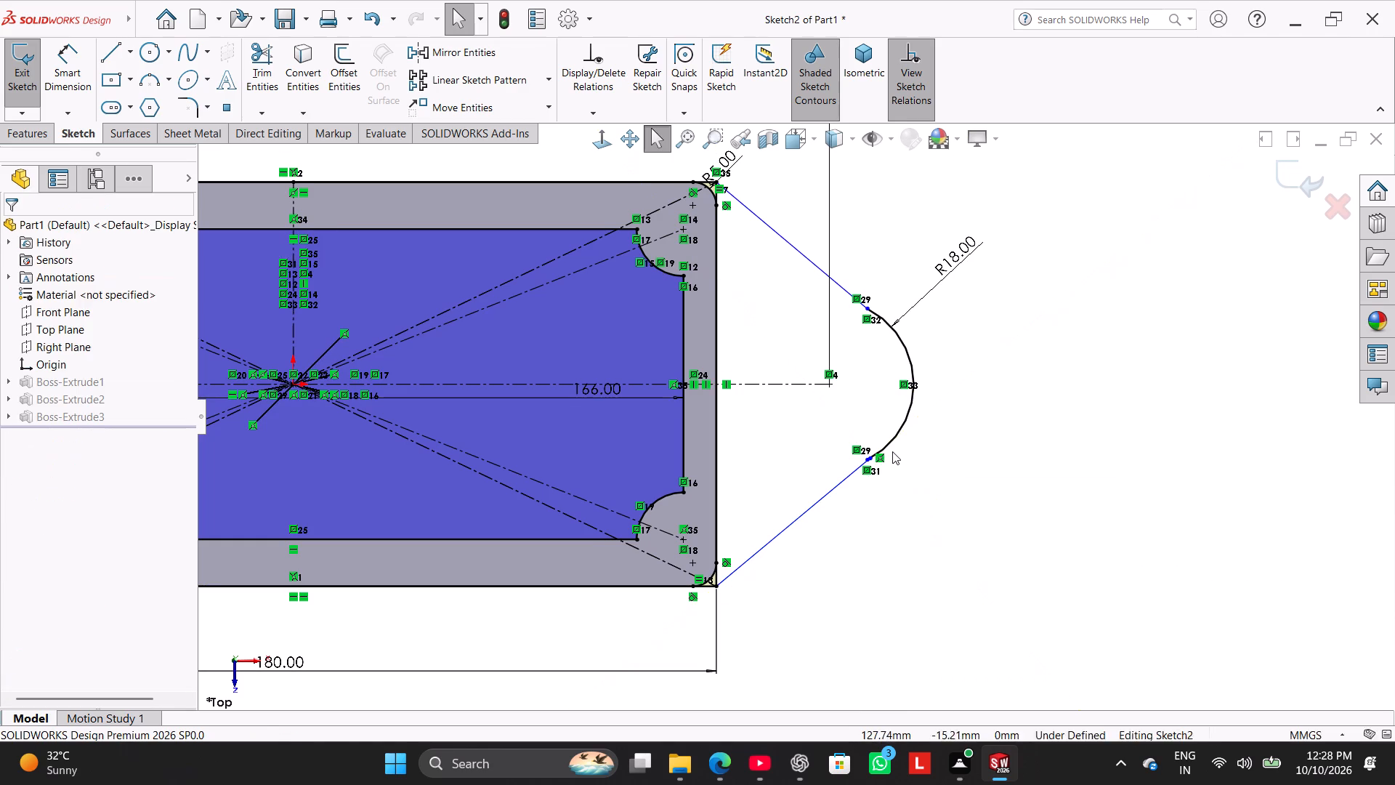
Make both new slanted lines tangent to the right lug's R18 arc.
ctrl+click(894, 442)
ctrl+click(855, 472)
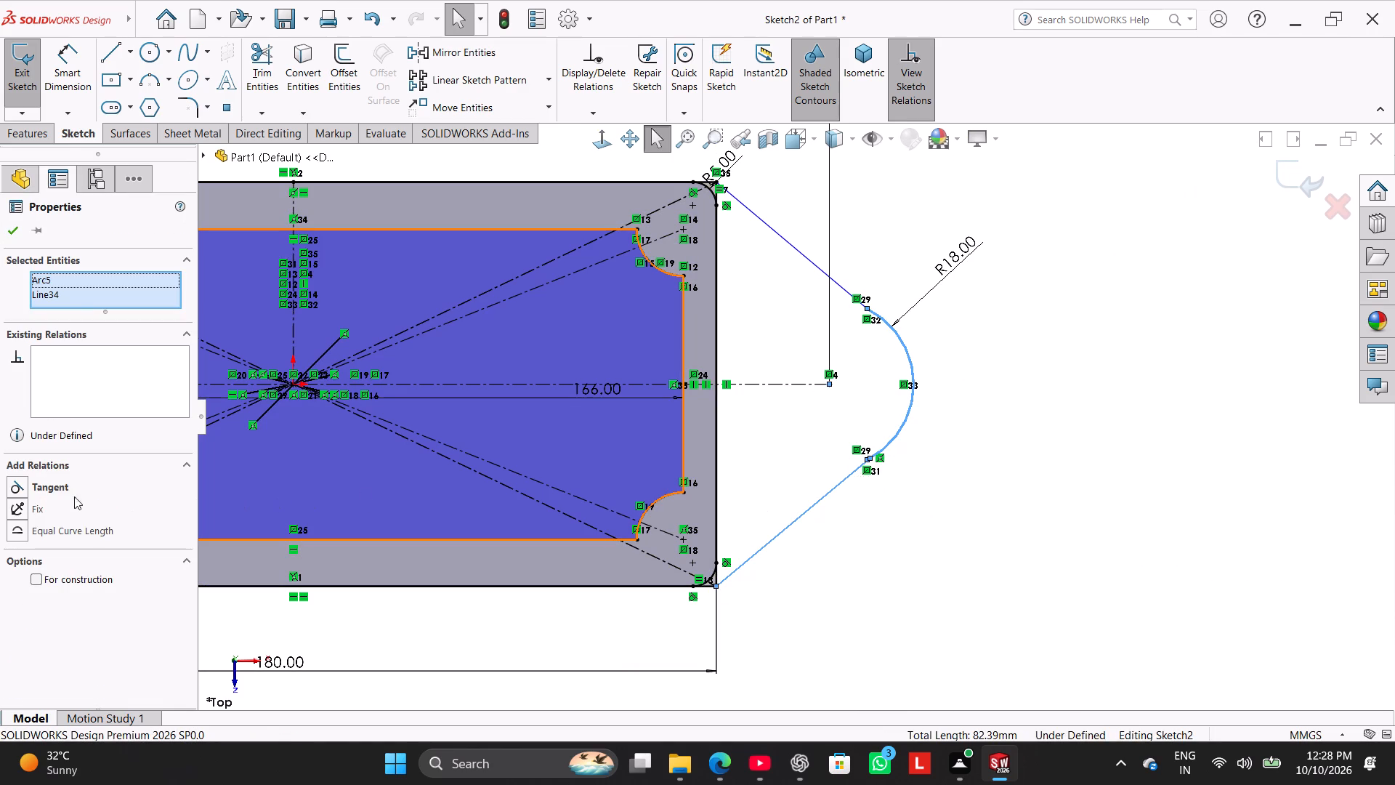
click(42, 491)
click(1042, 408)
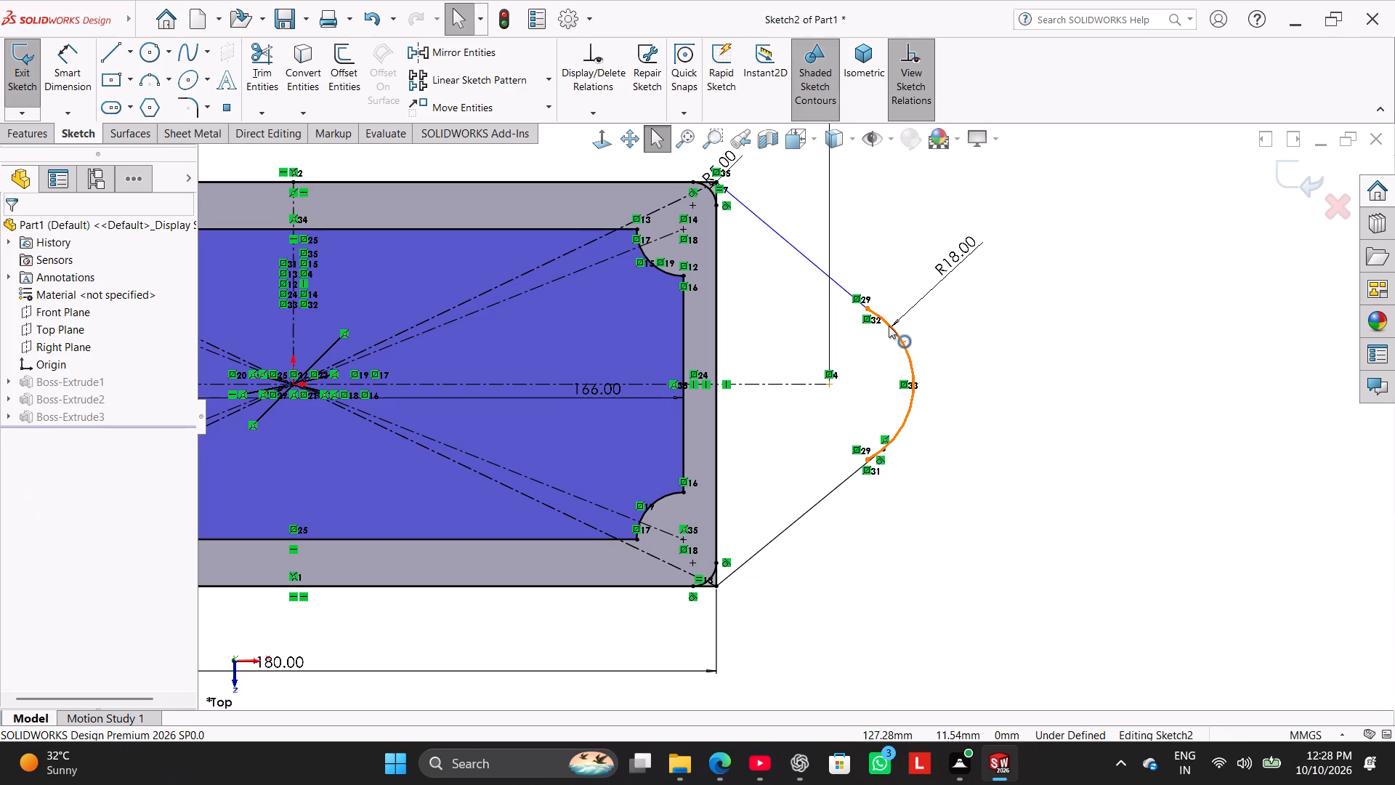
ctrl+click(888, 323)
ctrl+click(841, 283)
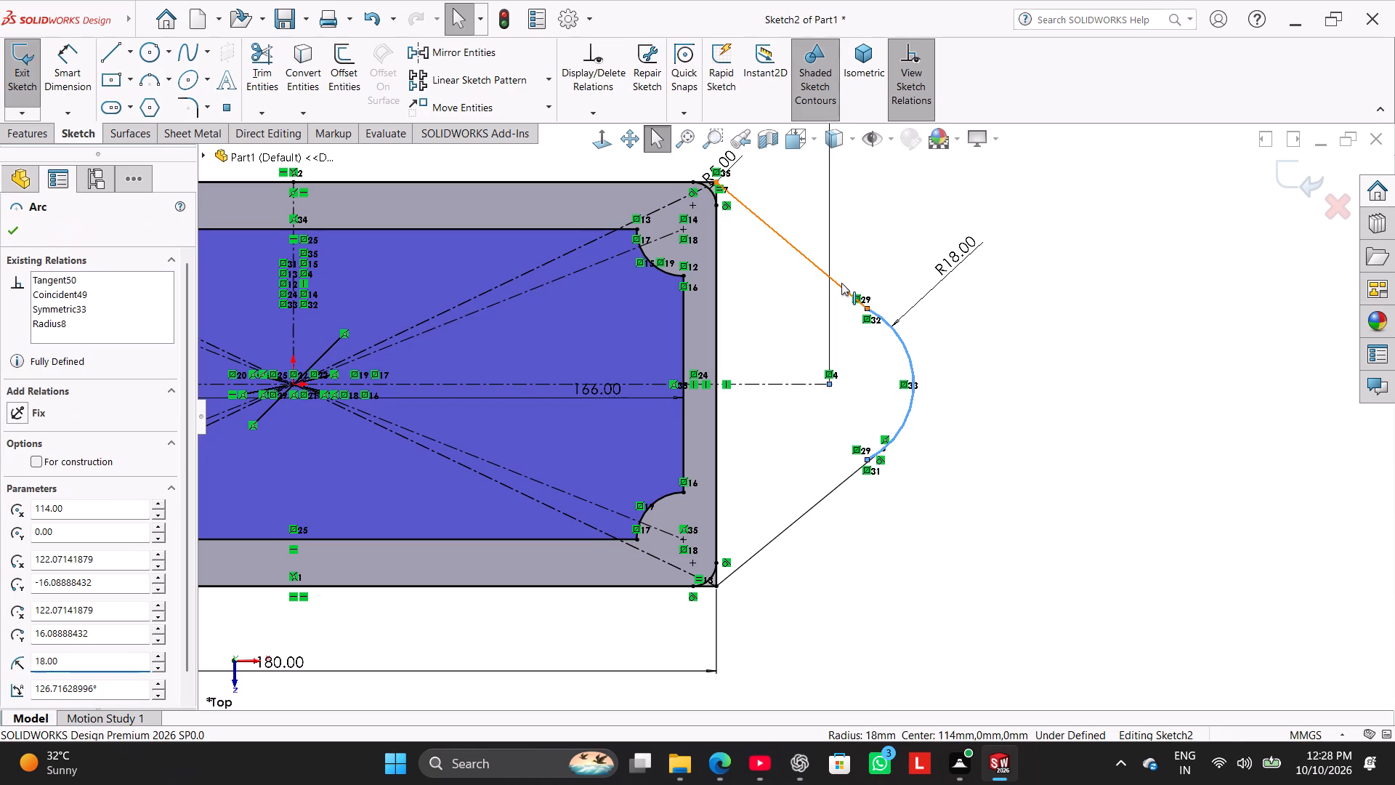
click(45, 488)
Examine the joint between the right lug's arc and lower slanted line for leftover segments, with Trim Entities ready.
scroll(785, 442, down, 2)
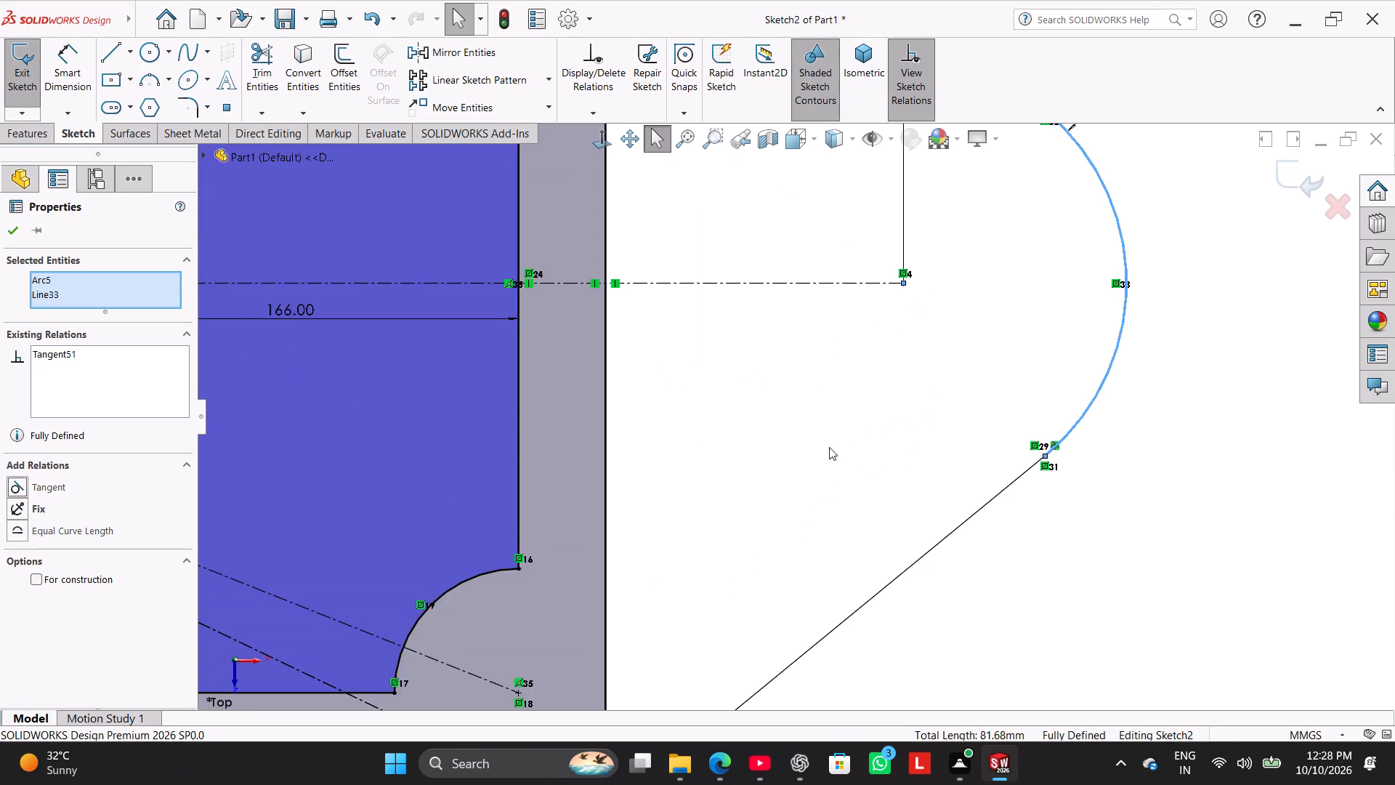
scroll(829, 447, down, 6)
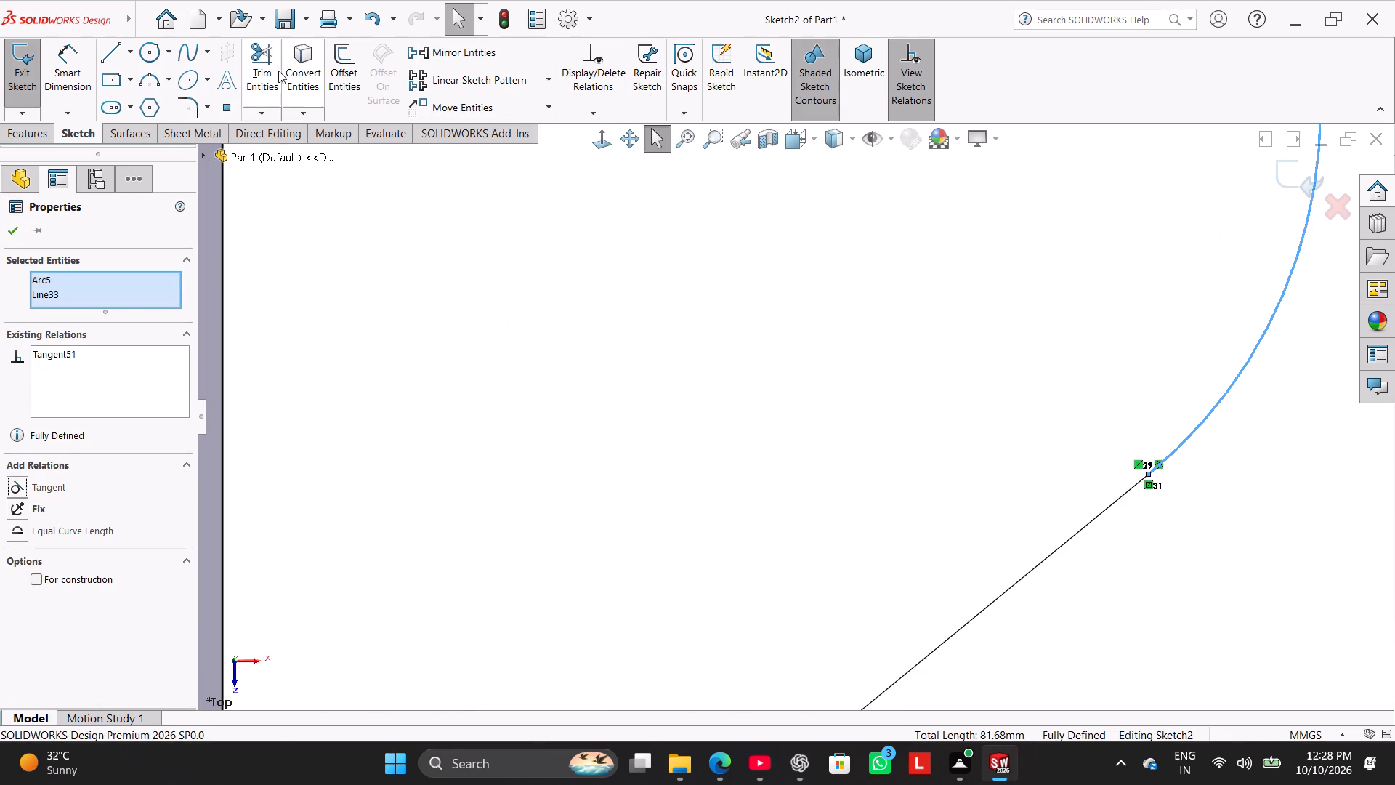
click(275, 68)
scroll(1226, 589, down, 4)
scroll(950, 305, down, 9)
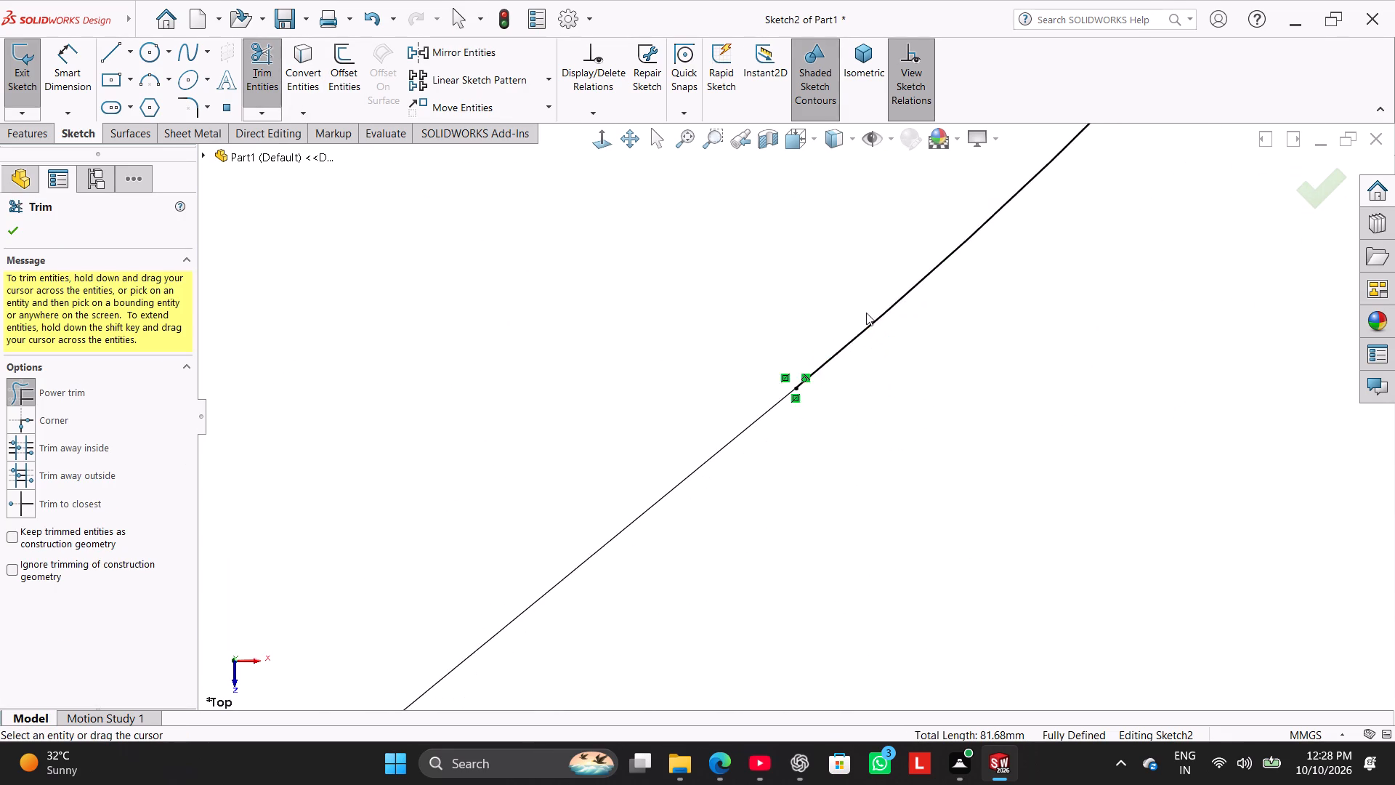
scroll(866, 313, down, 3)
scroll(732, 429, down, 13)
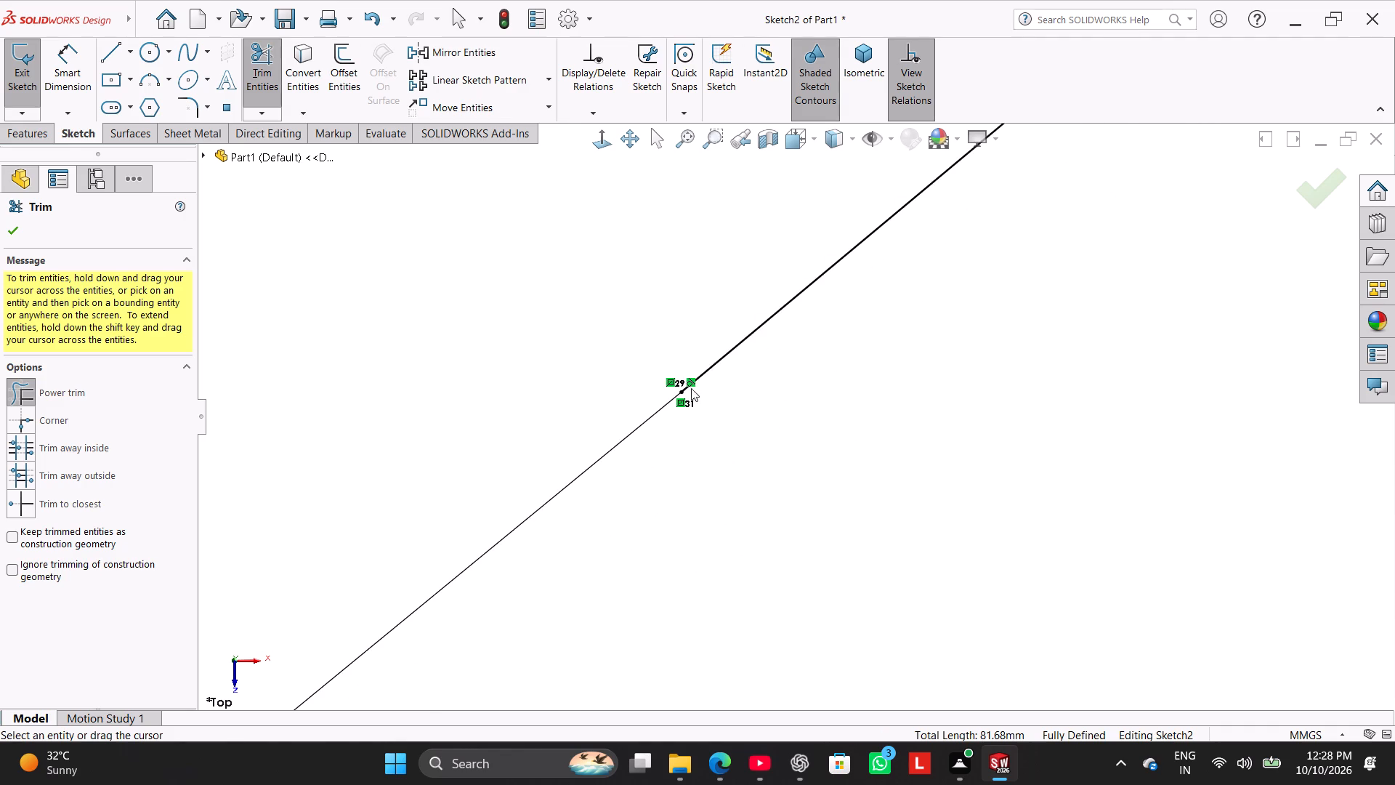
scroll(691, 386, down, 17)
click(712, 143)
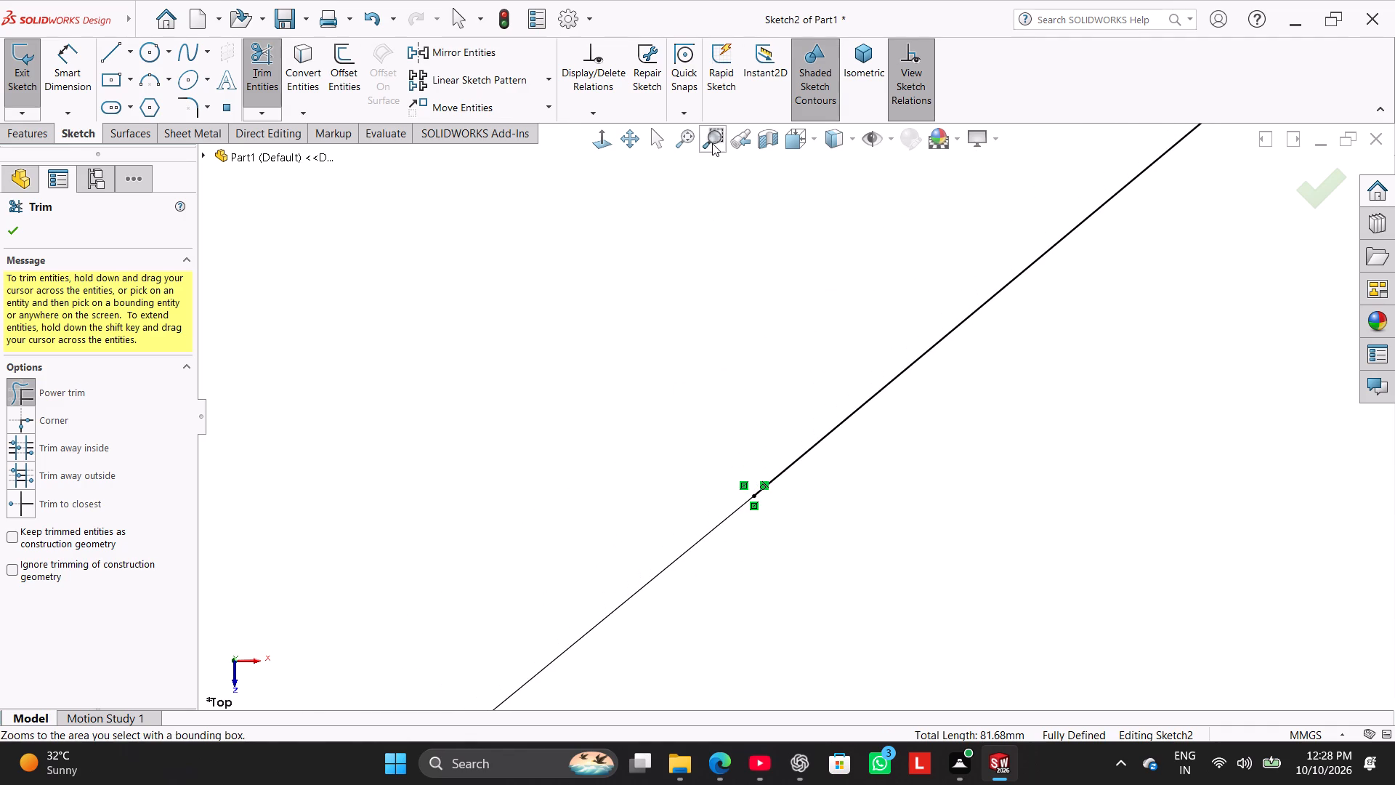
drag(701, 442, 859, 616)
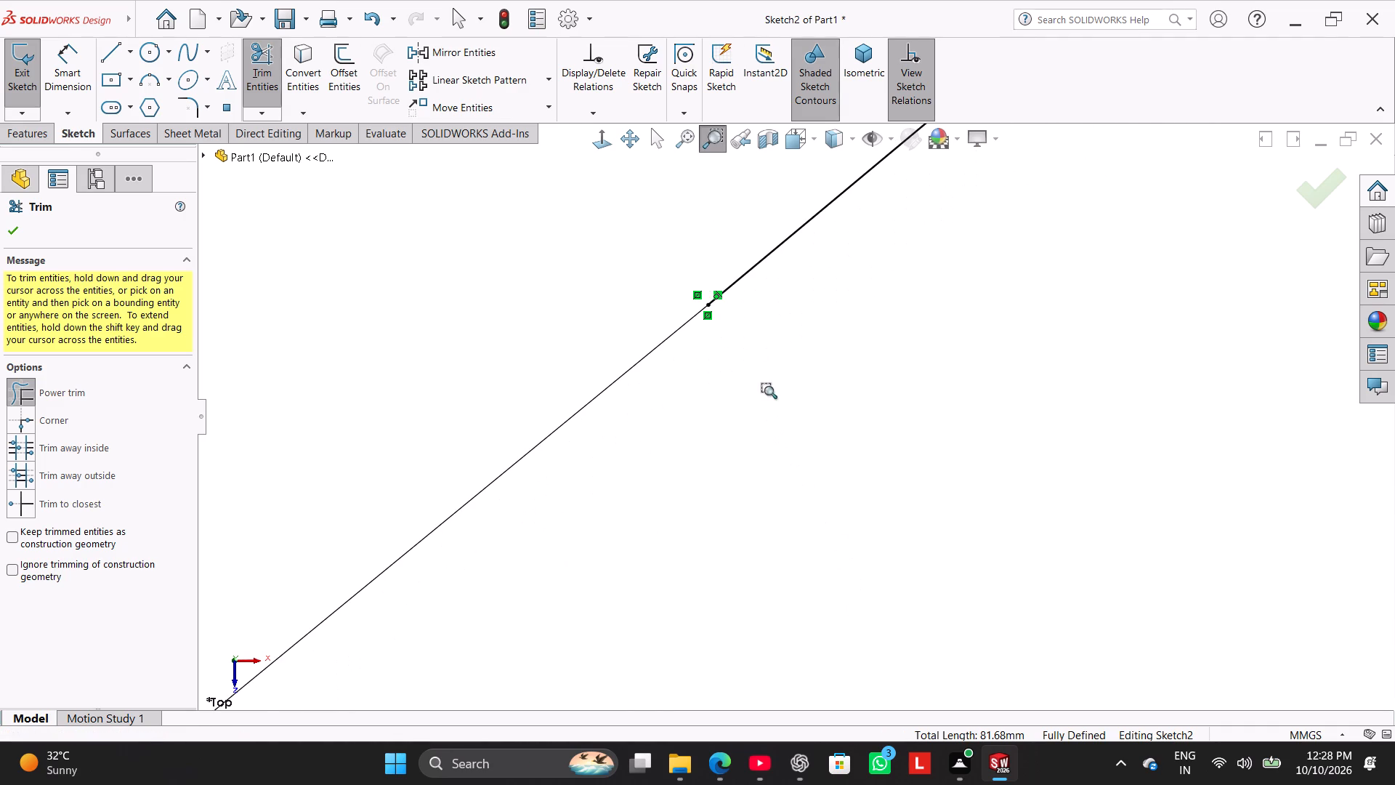
scroll(727, 298, down, 14)
scroll(678, 402, up, 20)
scroll(678, 402, up, 8)
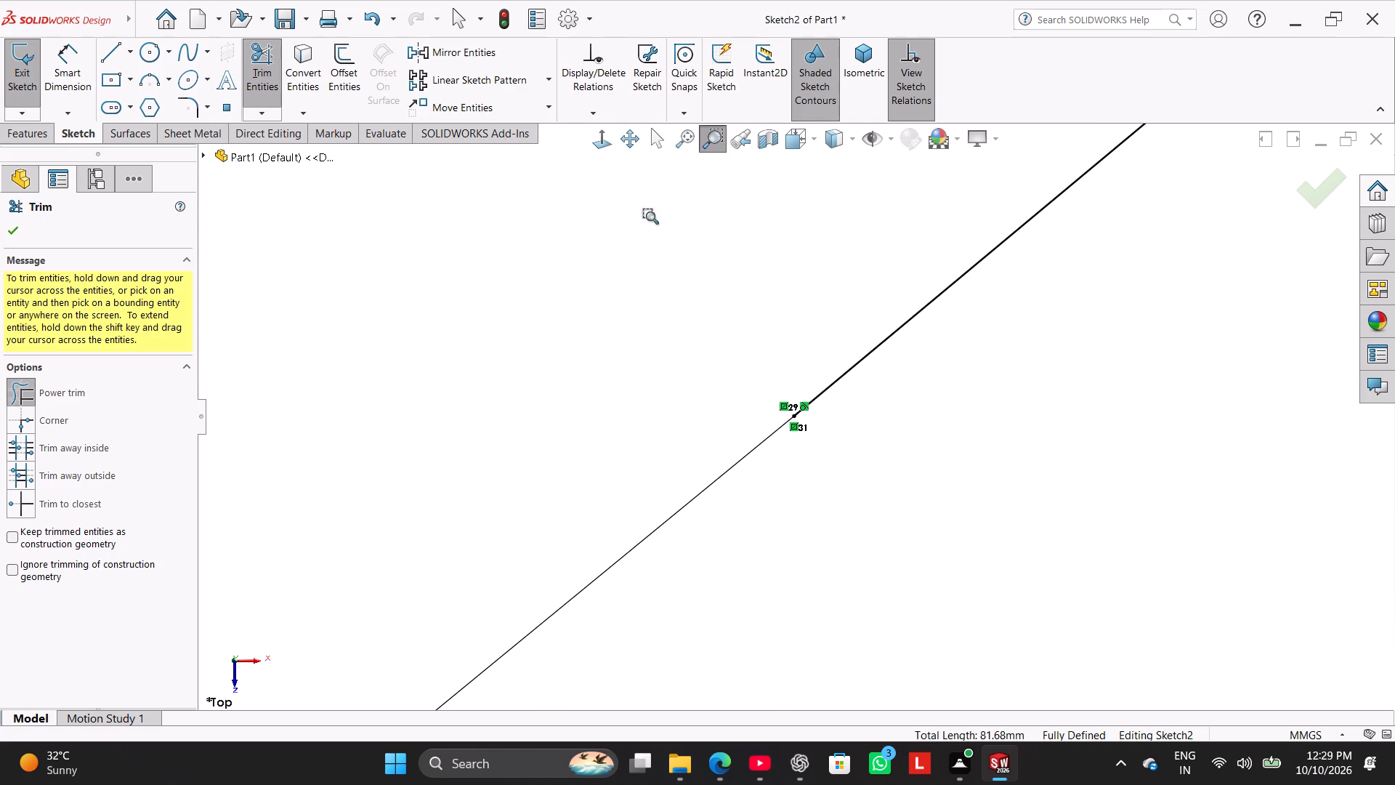
click(698, 137)
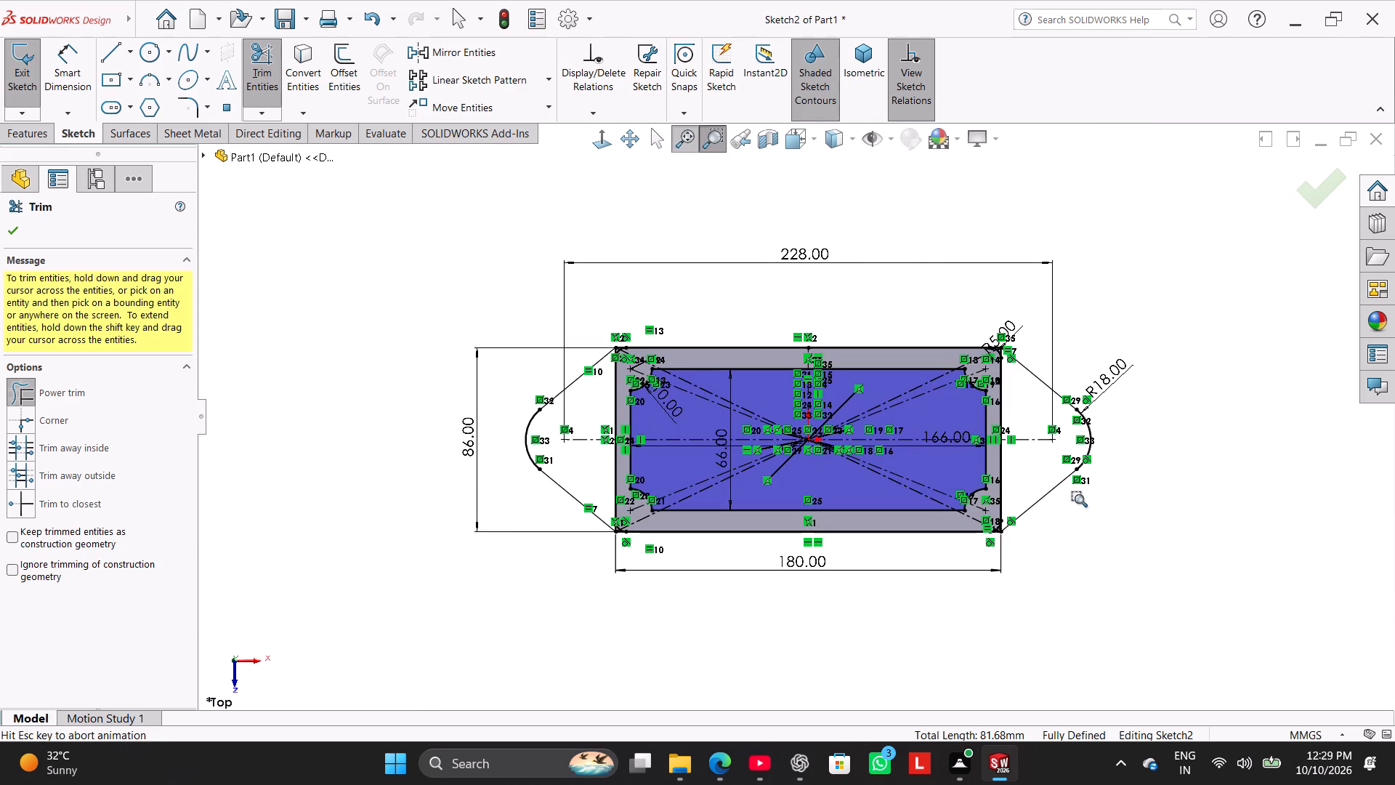
scroll(1079, 499, down, 4)
right_click(1099, 350)
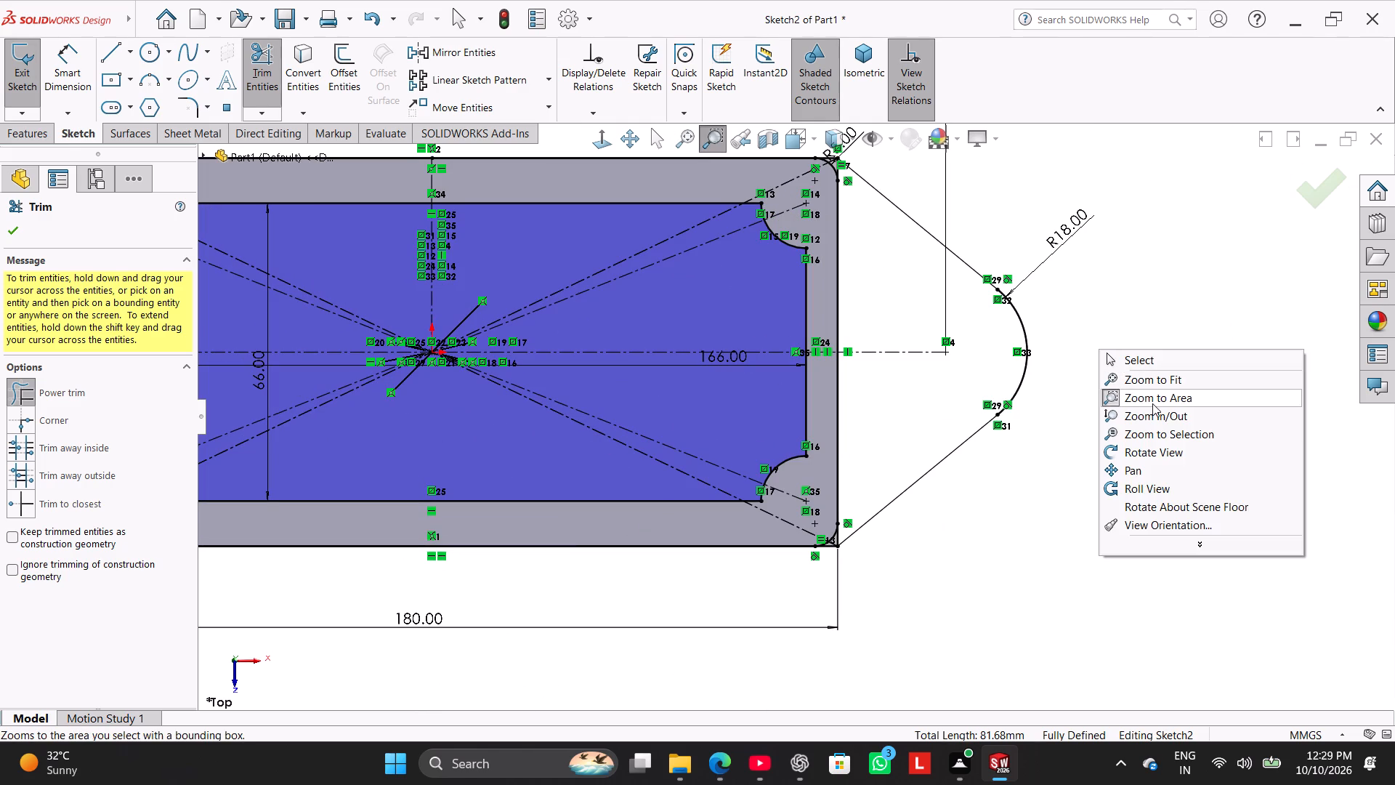
click(1114, 361)
scroll(591, 469, up, 2)
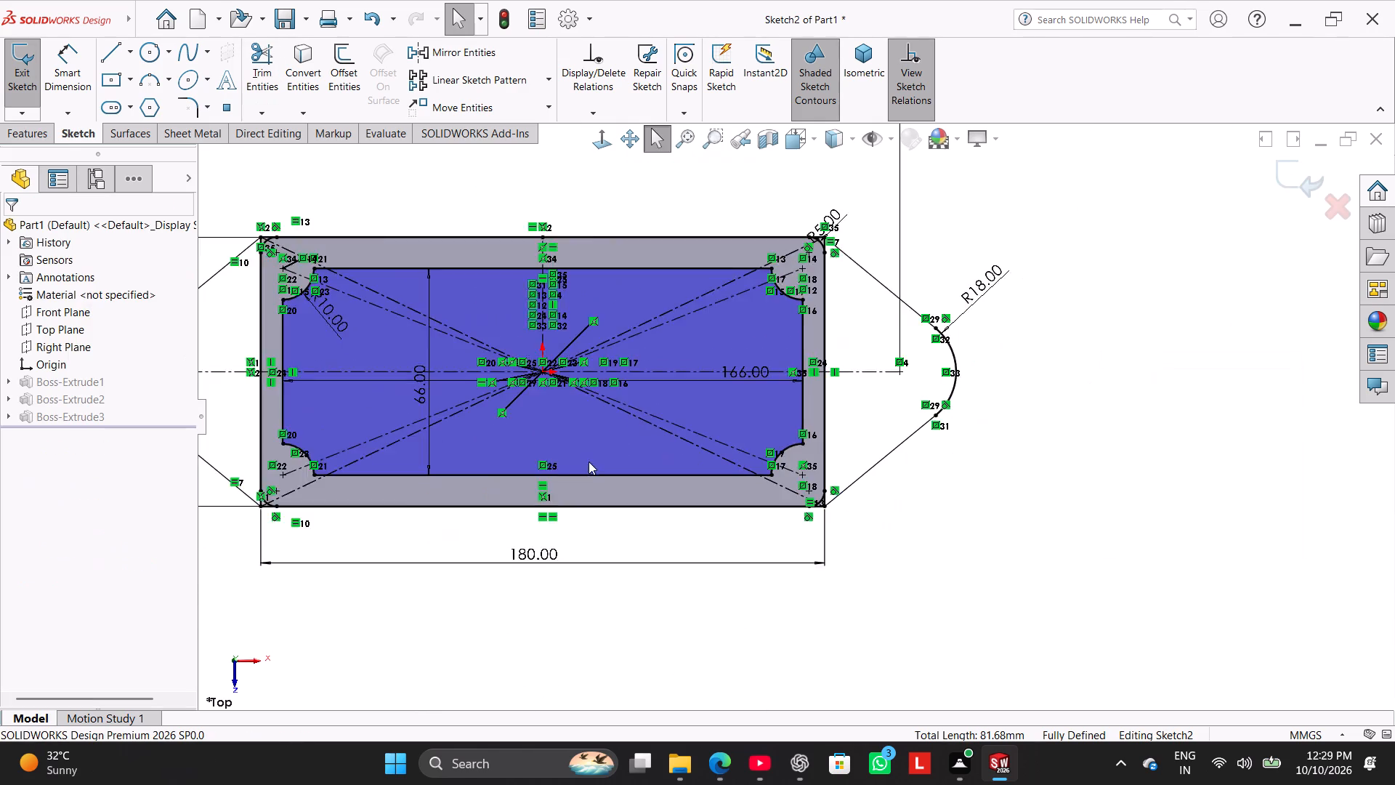
scroll(589, 462, up, 3)
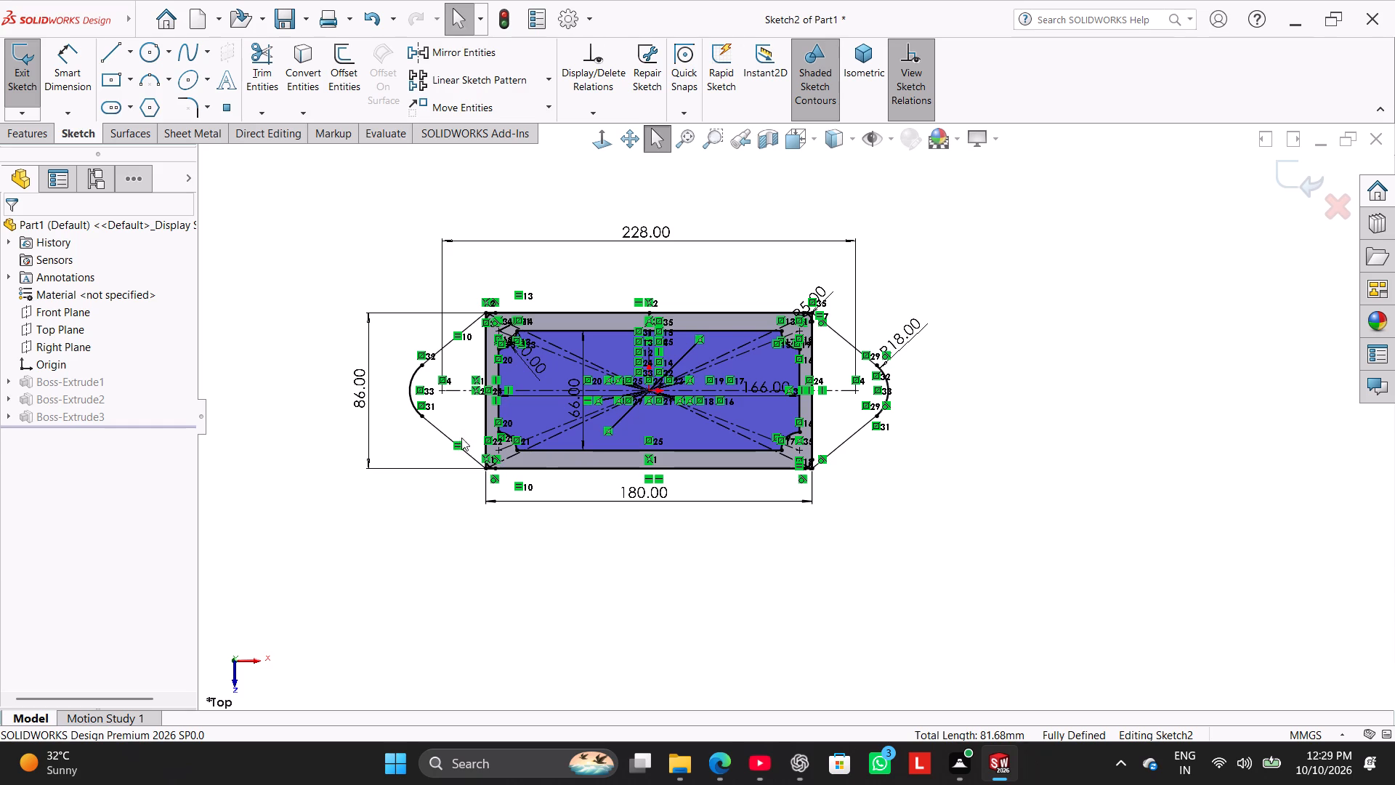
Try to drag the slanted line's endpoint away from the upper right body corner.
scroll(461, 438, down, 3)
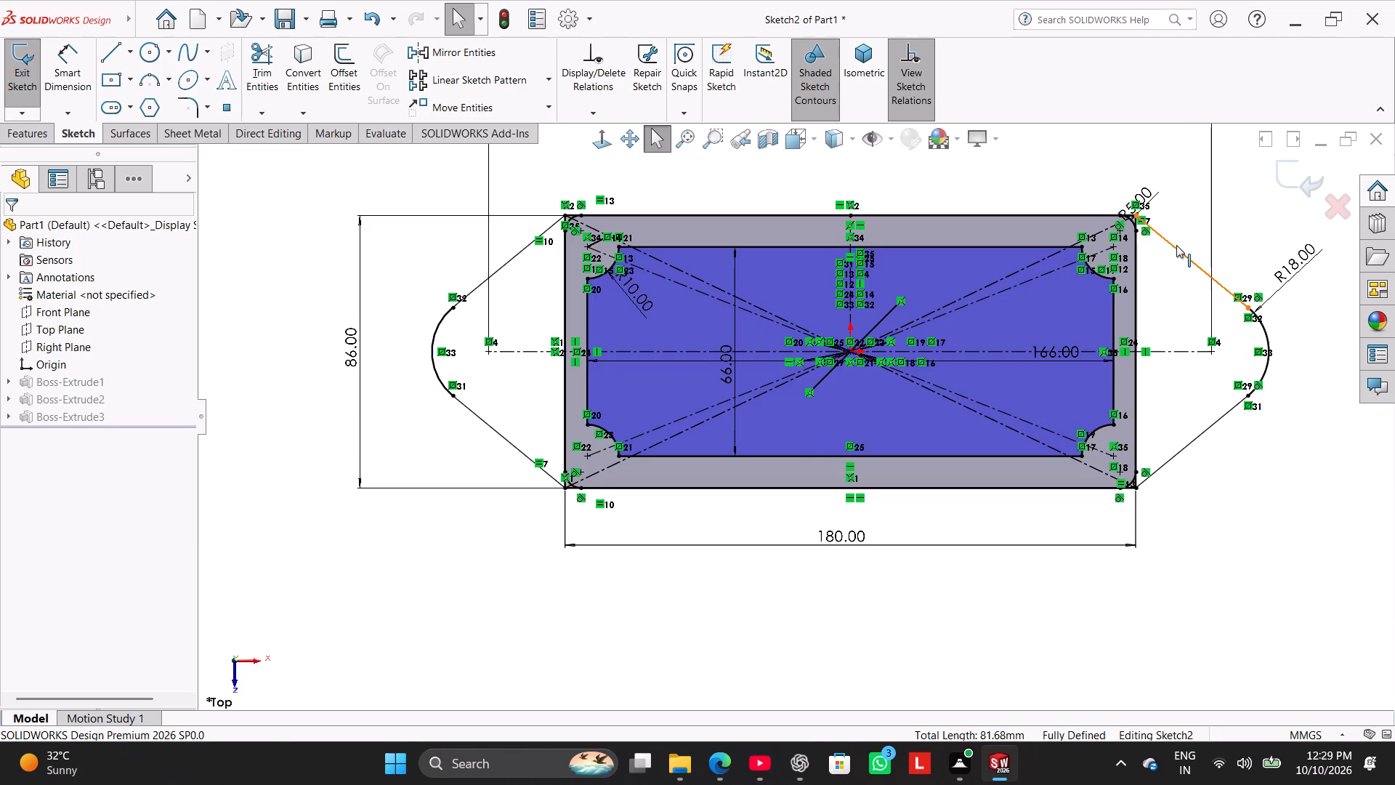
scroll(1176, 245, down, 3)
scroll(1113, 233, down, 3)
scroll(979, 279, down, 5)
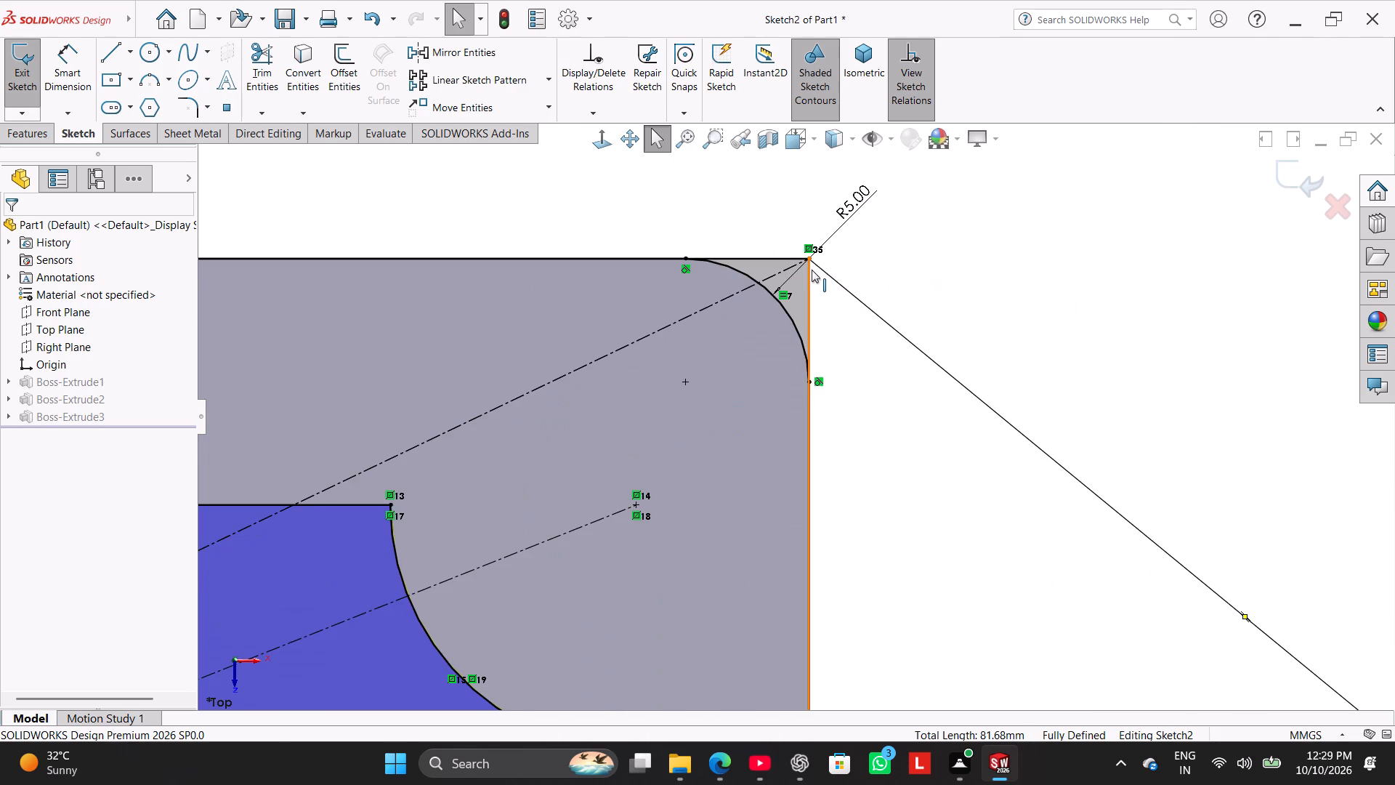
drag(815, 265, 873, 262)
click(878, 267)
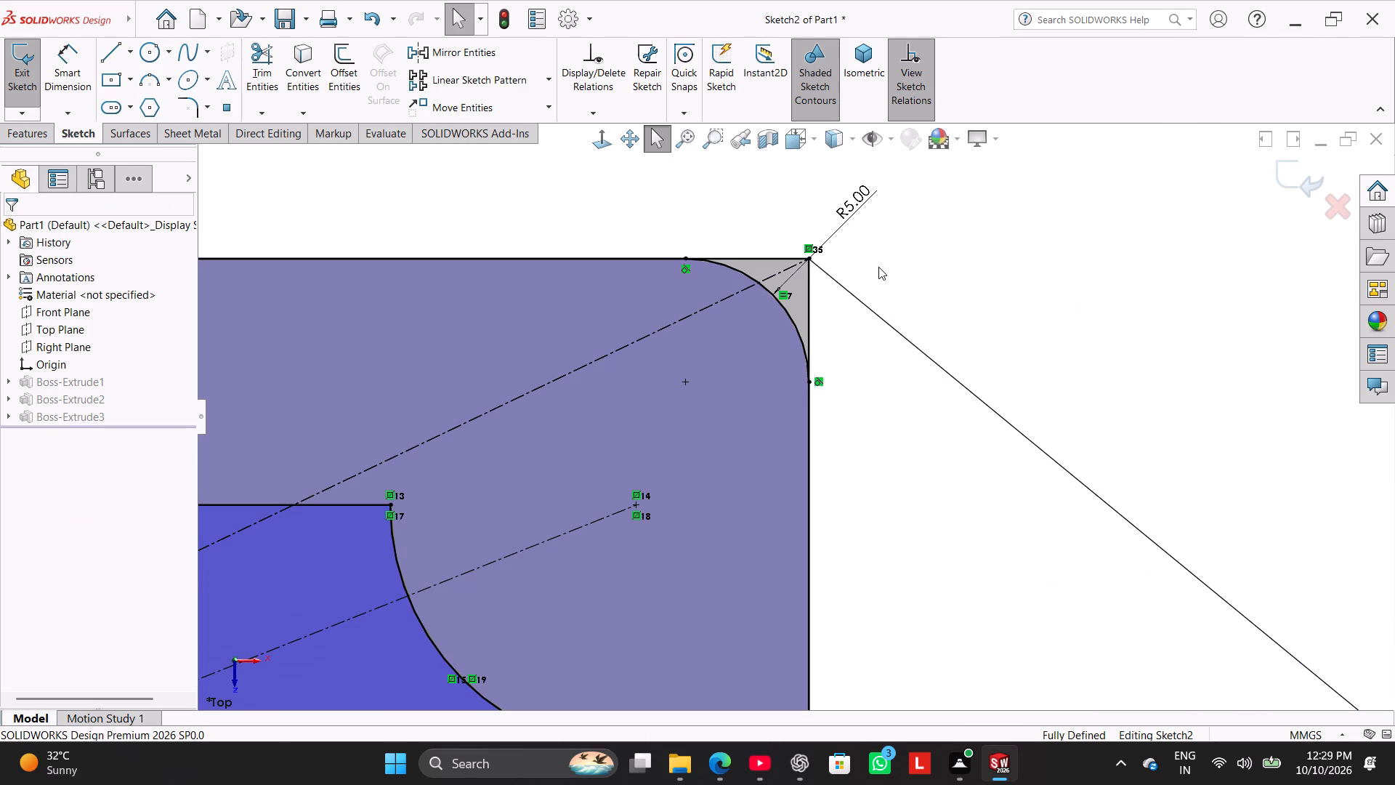
Undo the tangent relations between the right lug's slanted lines and its R18 arc.
key(ctrl+z)
key(ctrl+z)
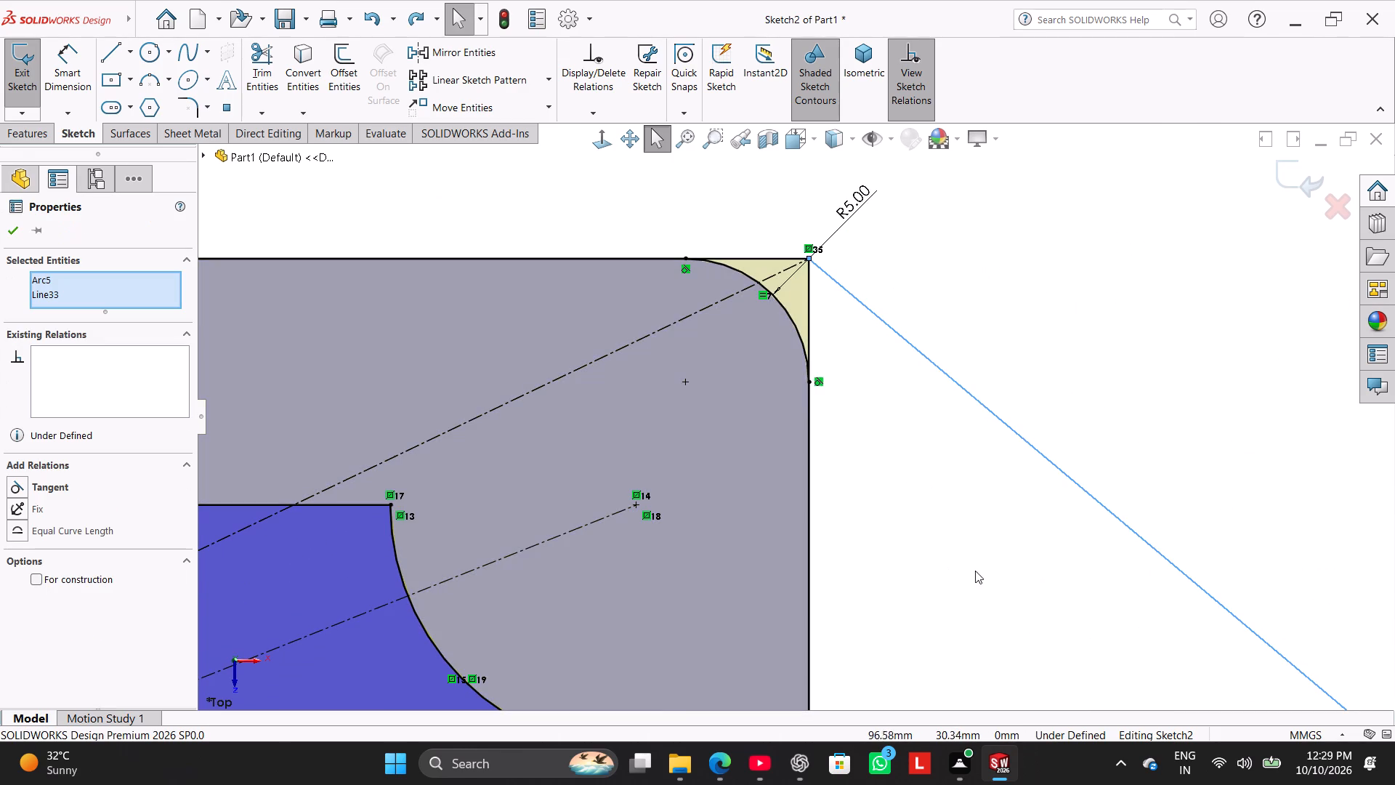
scroll(980, 571, up, 10)
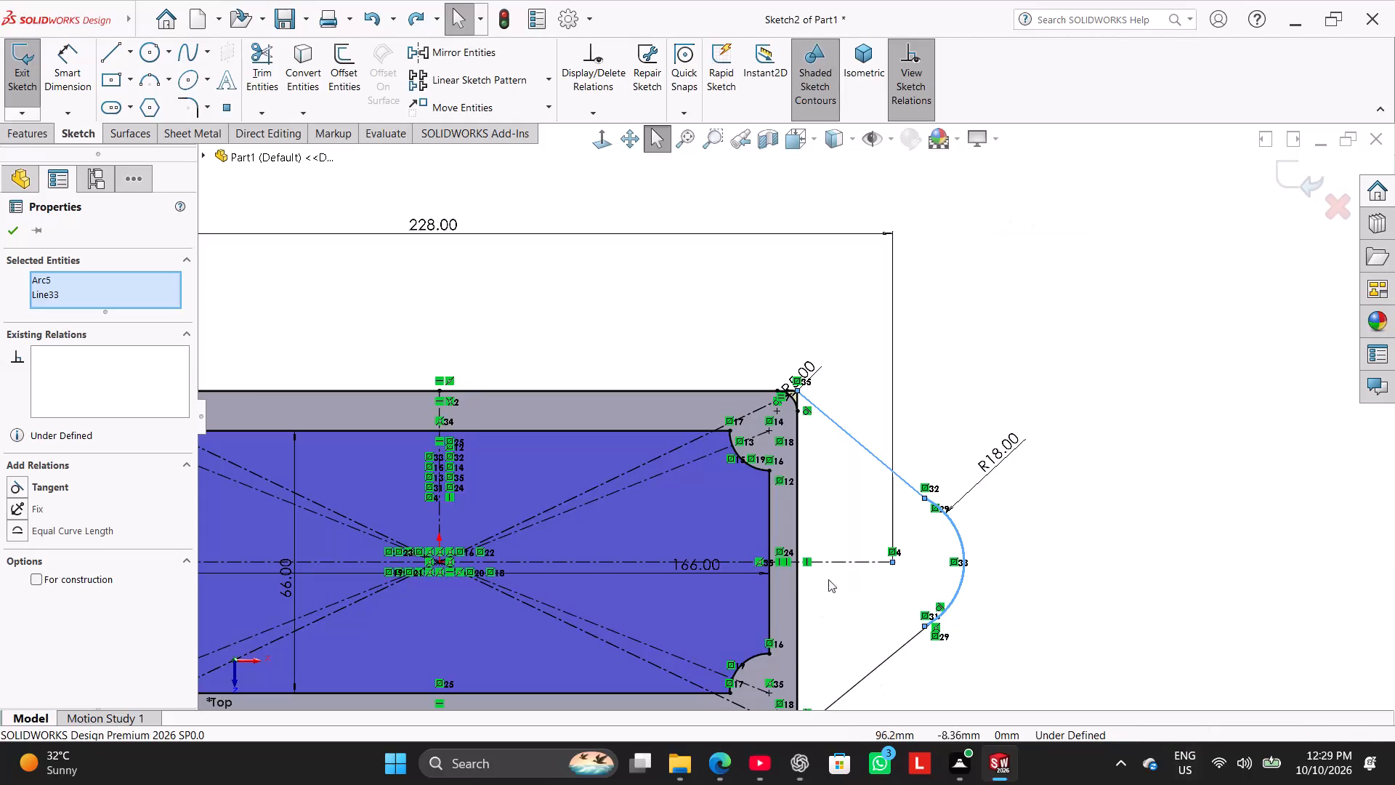
click(958, 382)
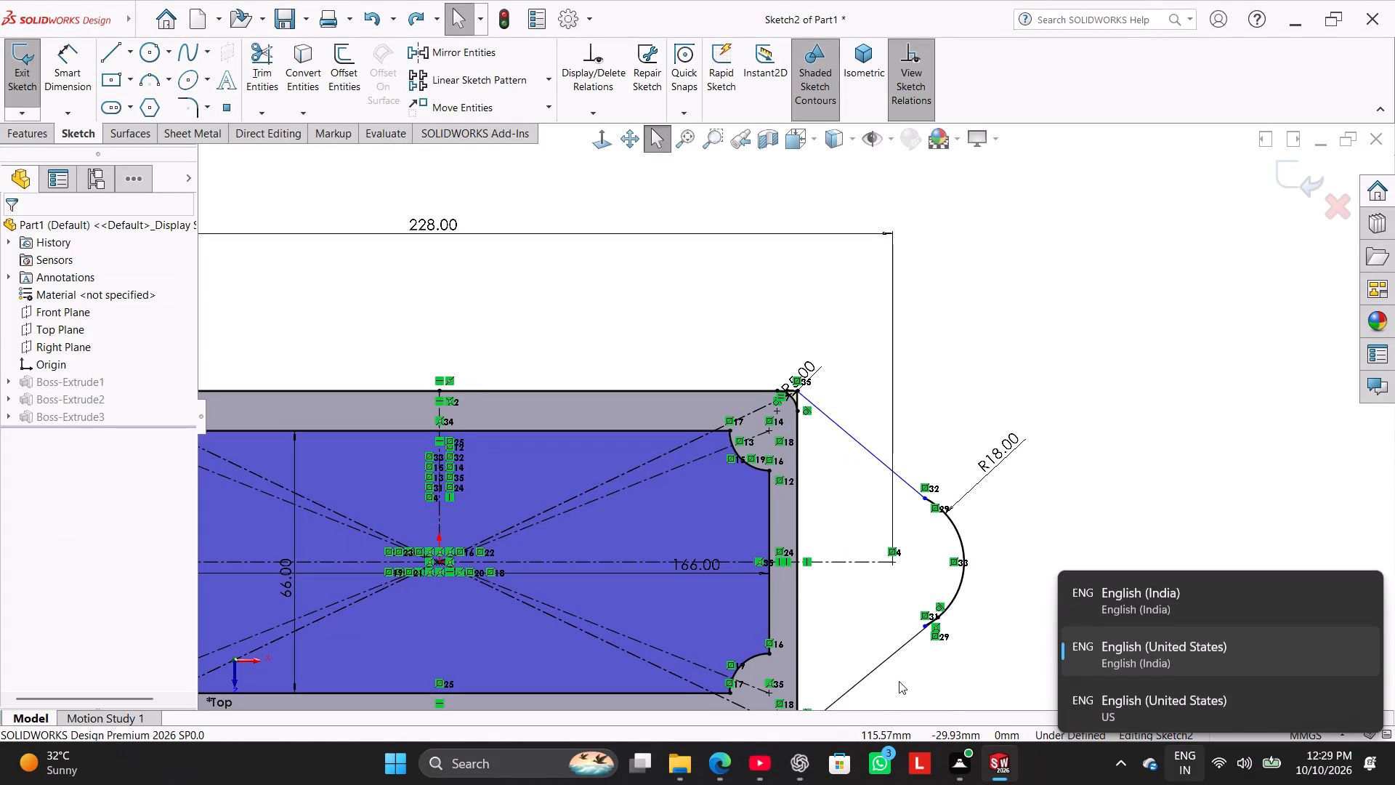
click(1085, 478)
key(ctrl+z)
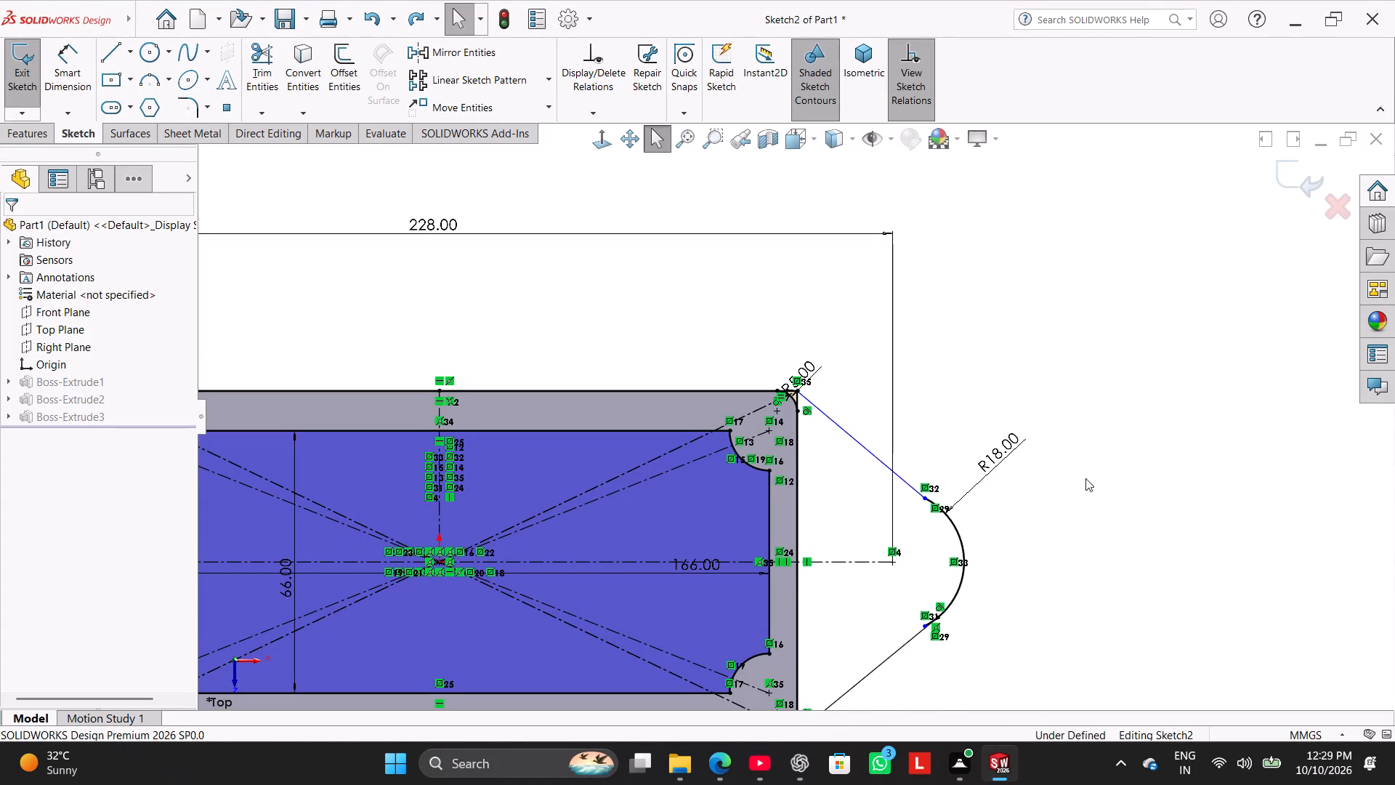
click(1053, 538)
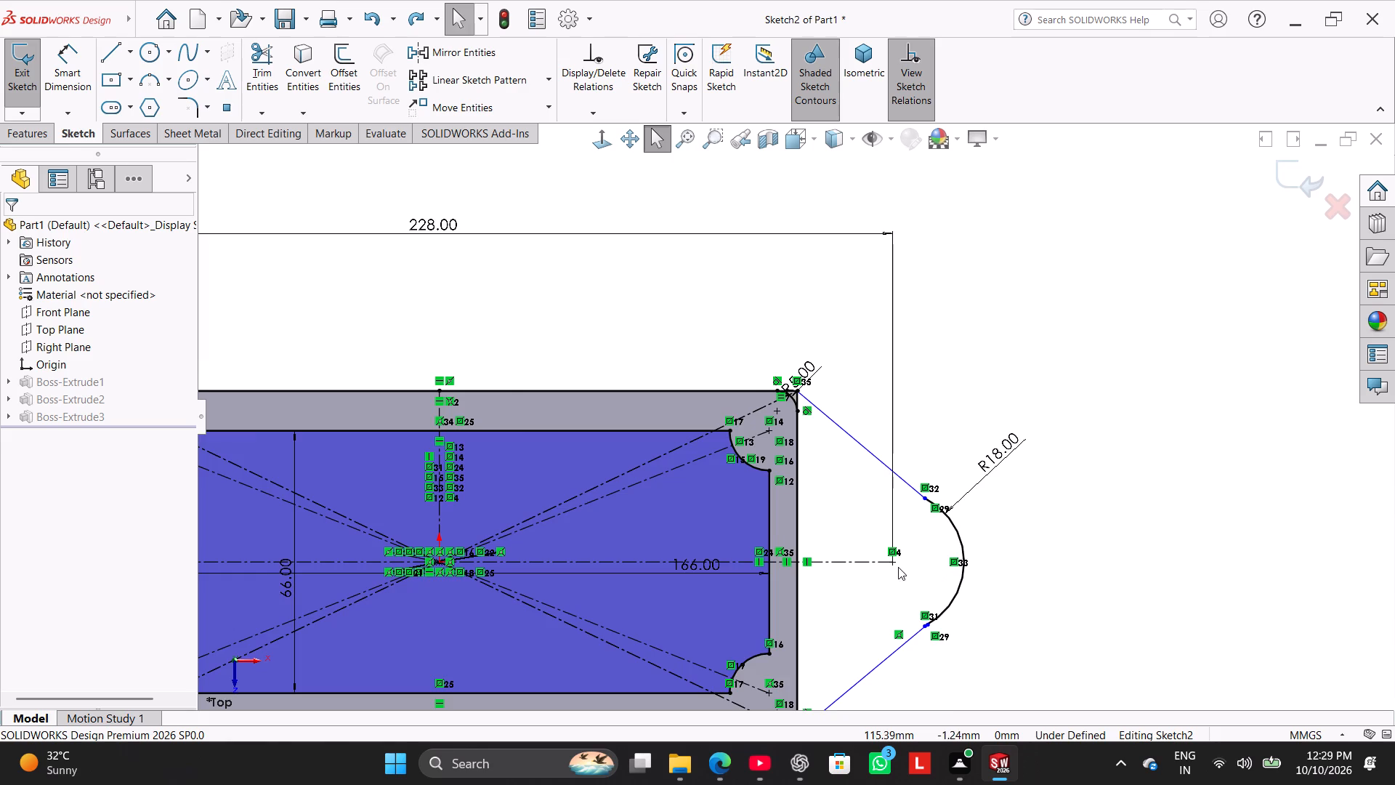
Undo further to remove the lower slanted line of the right lug.
scroll(896, 565, up, 2)
drag(796, 636, 829, 581)
key(ctrl+z)
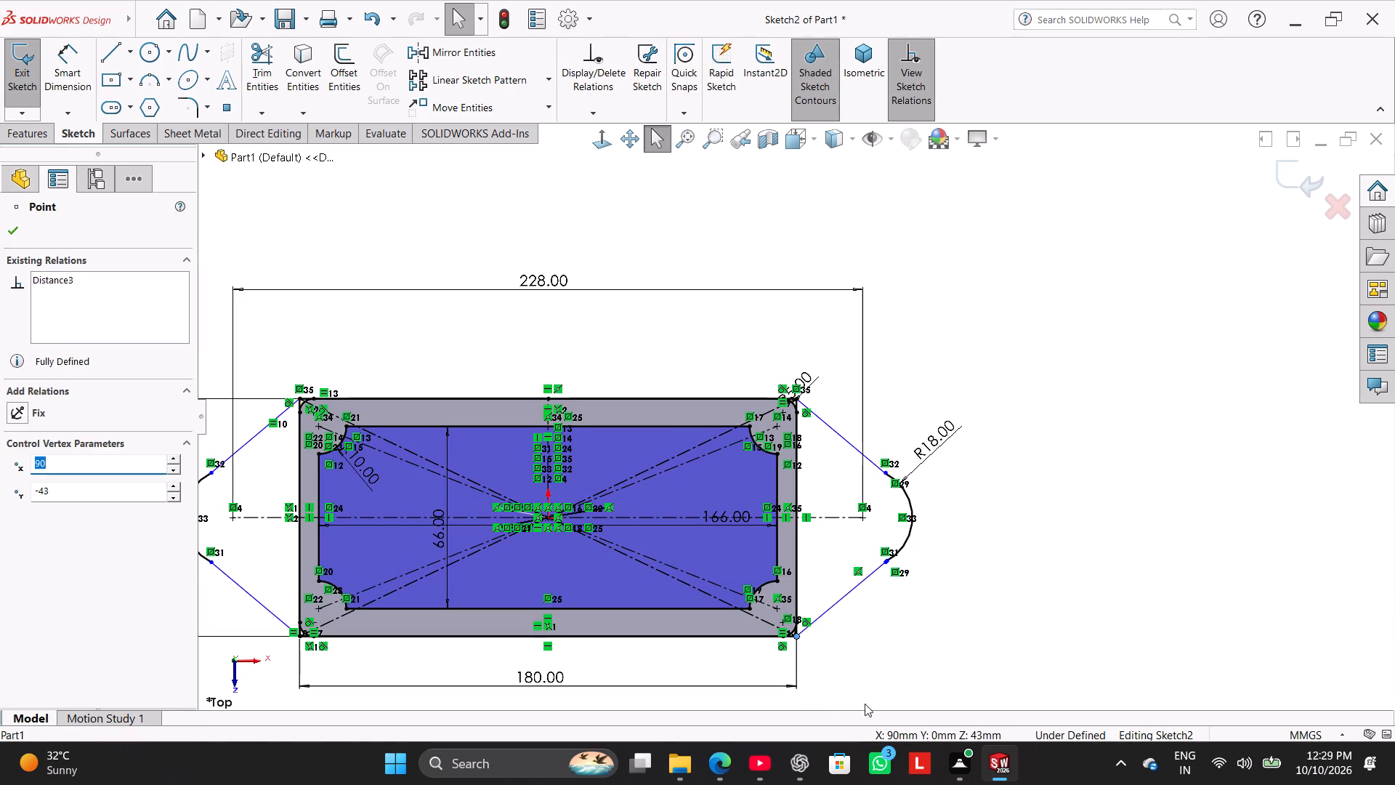
key(ctrl+z)
key(ctrl+z)
key(ctrl+z)
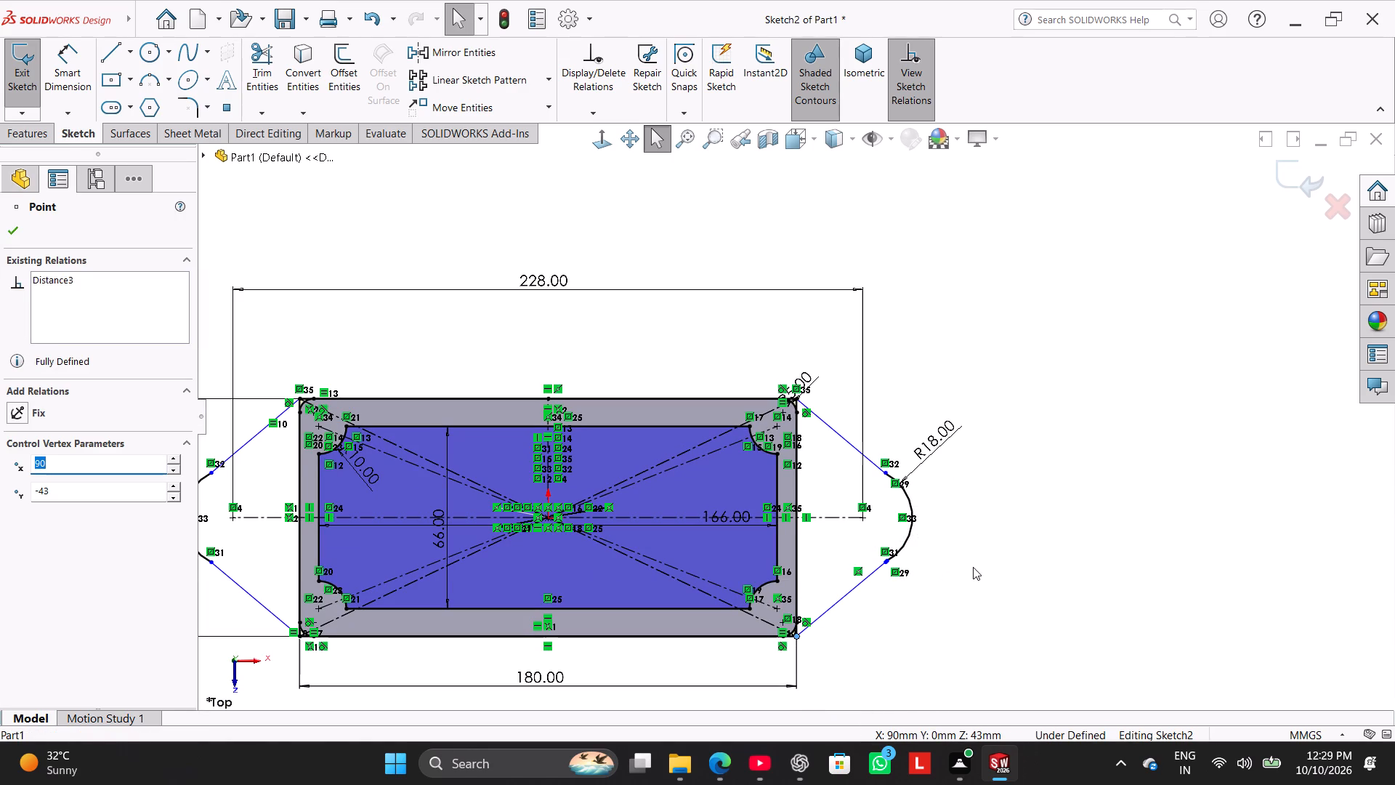
key(ctrl+z)
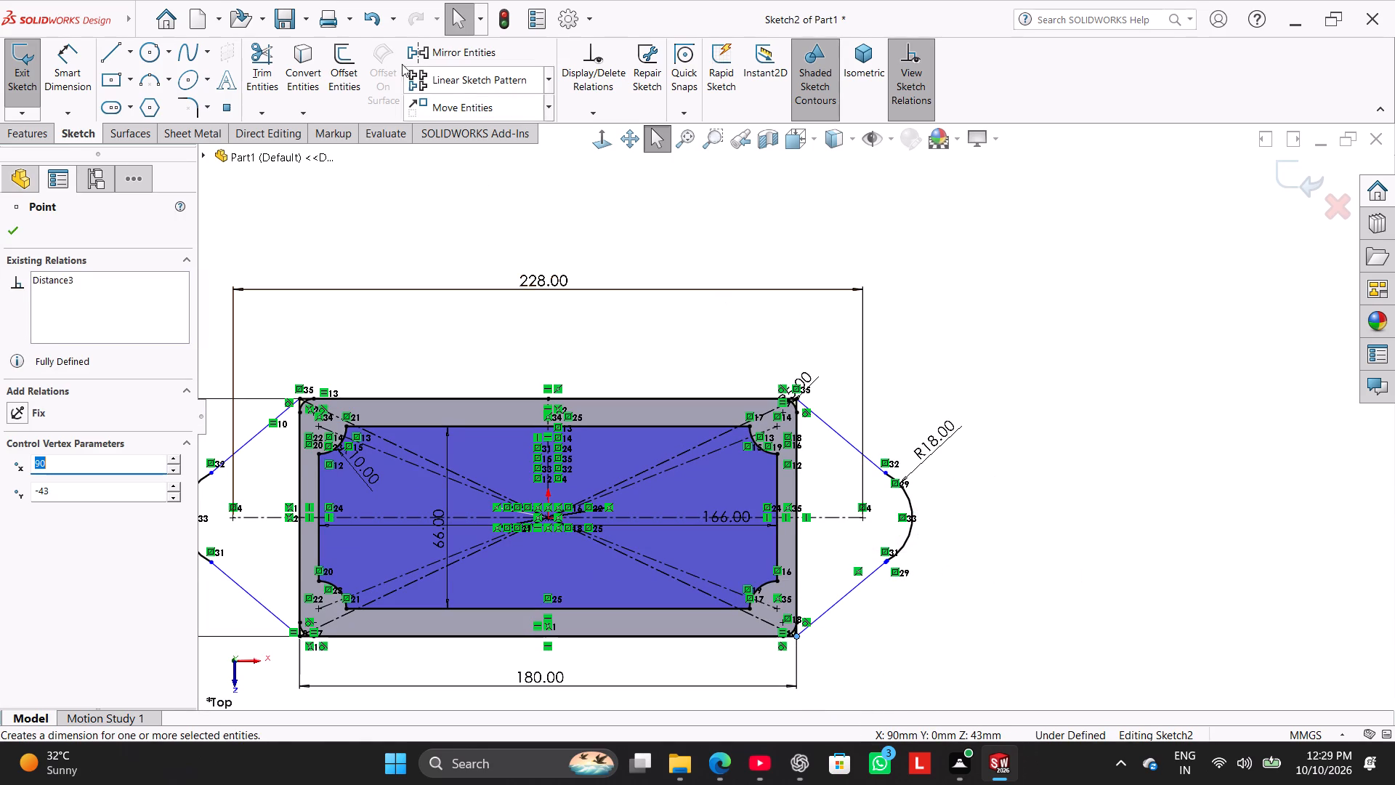
click(363, 12)
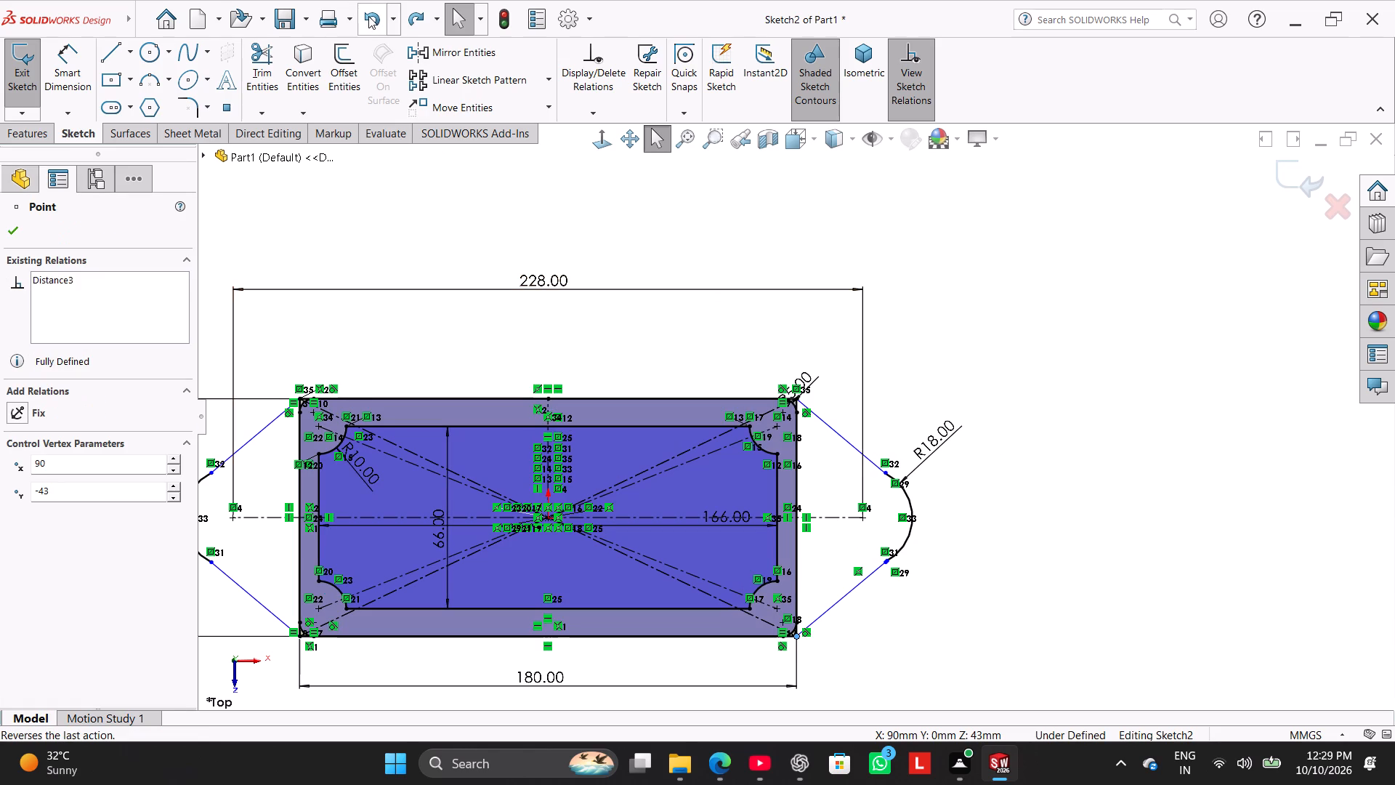
click(368, 16)
Trim away the left lug's upper and lower slanted lines and its arc.
scroll(318, 461, up, 2)
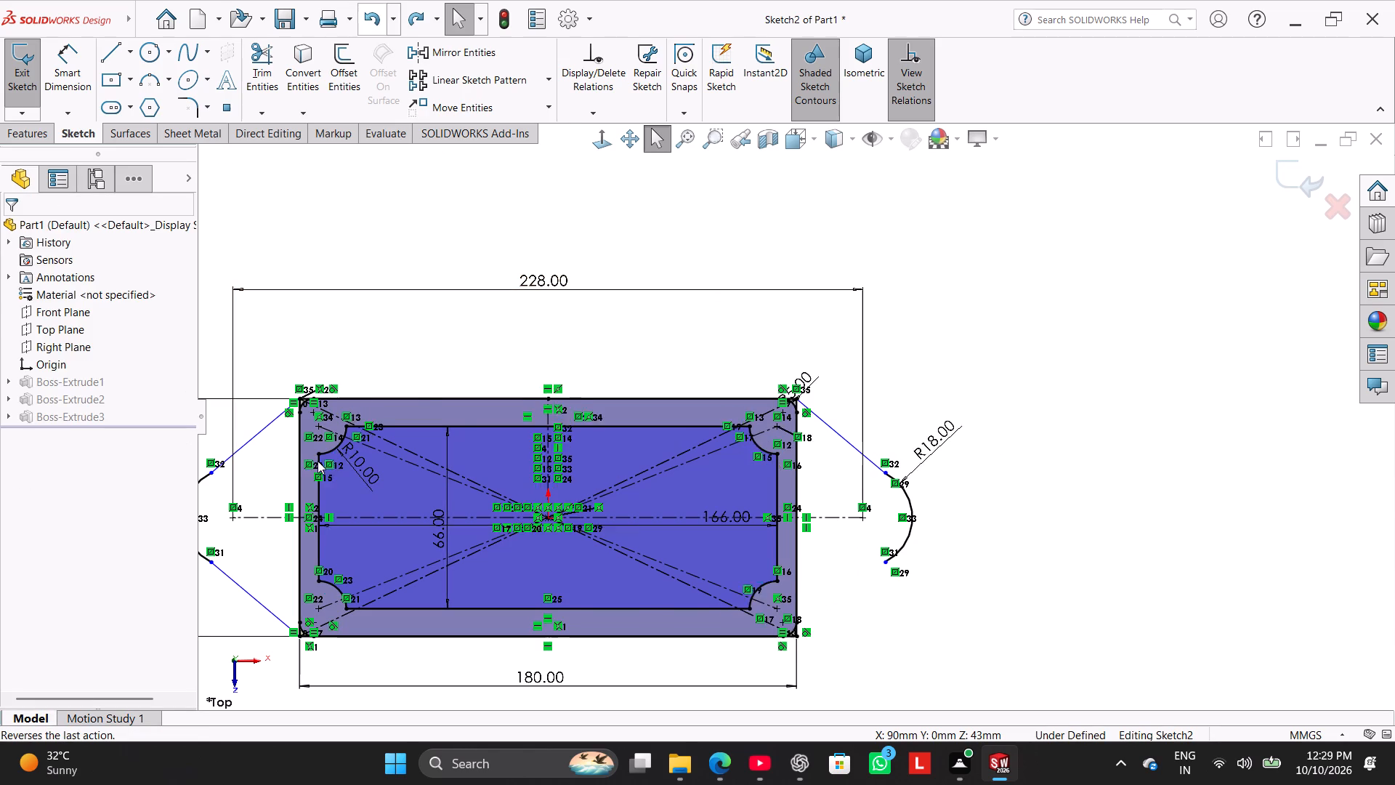
click(277, 61)
scroll(525, 347, down, 4)
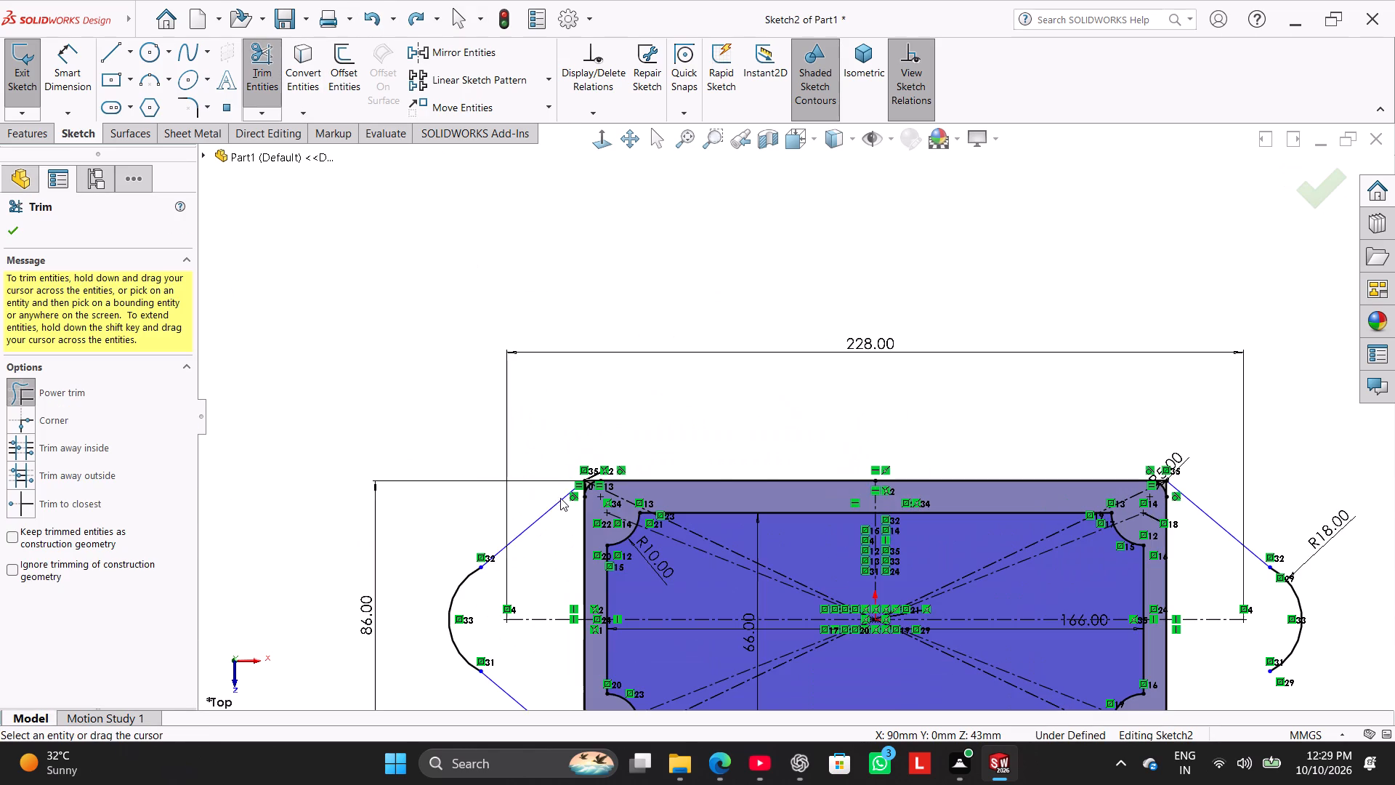
drag(541, 492, 559, 557)
scroll(559, 569, up, 3)
scroll(575, 562, down, 4)
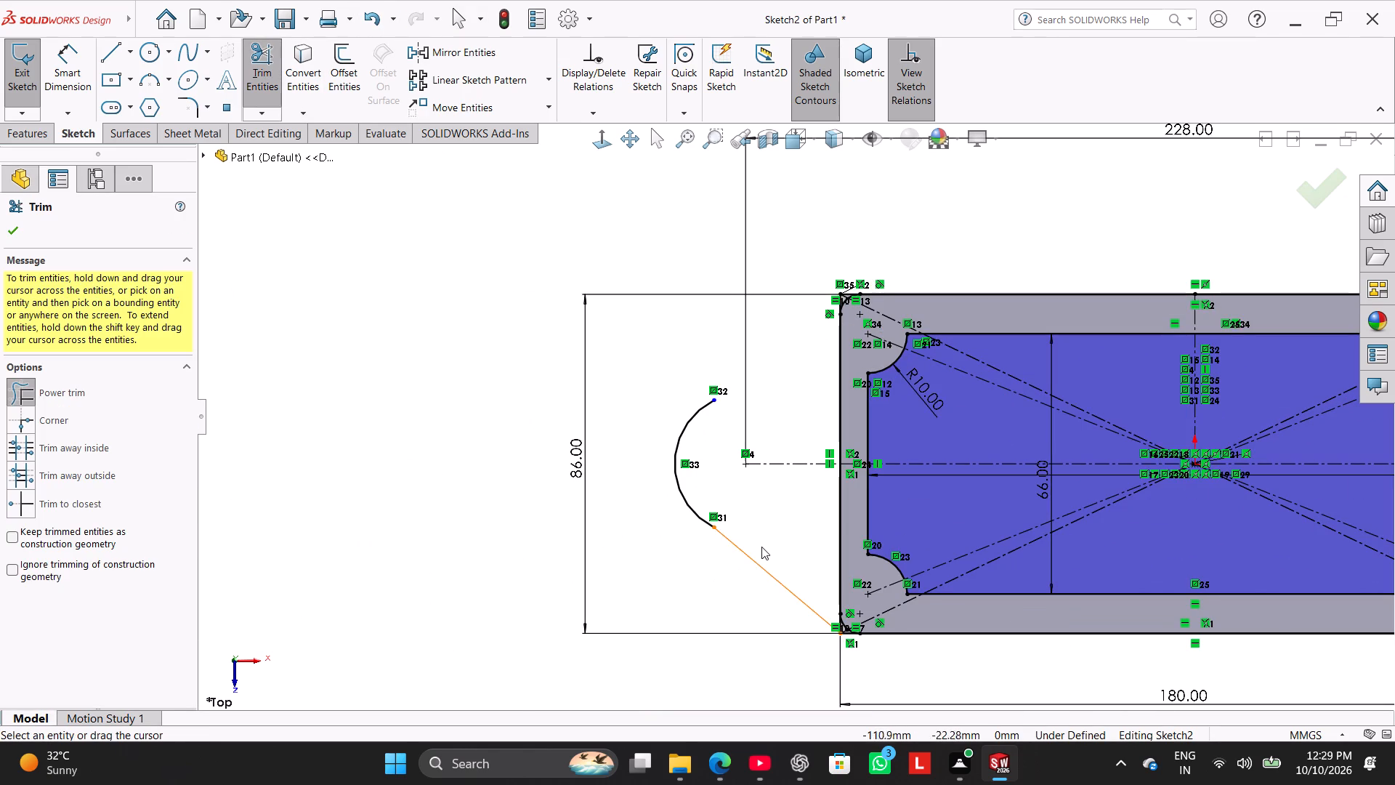
drag(764, 542, 720, 583)
drag(724, 531, 670, 419)
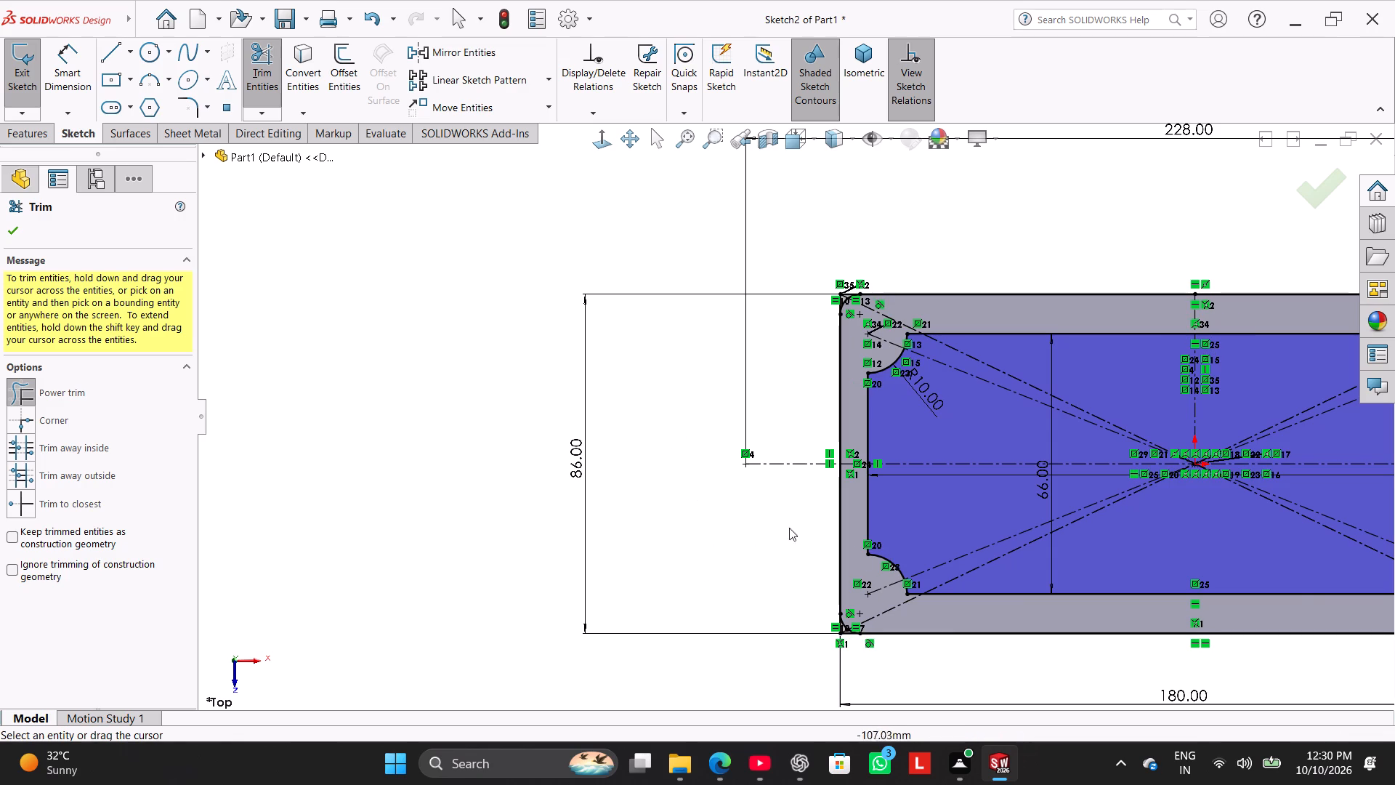
Trim away the right lug's upper slanted line between the body corner and the R18 arc.
scroll(1229, 444, up, 4)
scroll(1222, 441, down, 3)
scroll(1139, 399, down, 3)
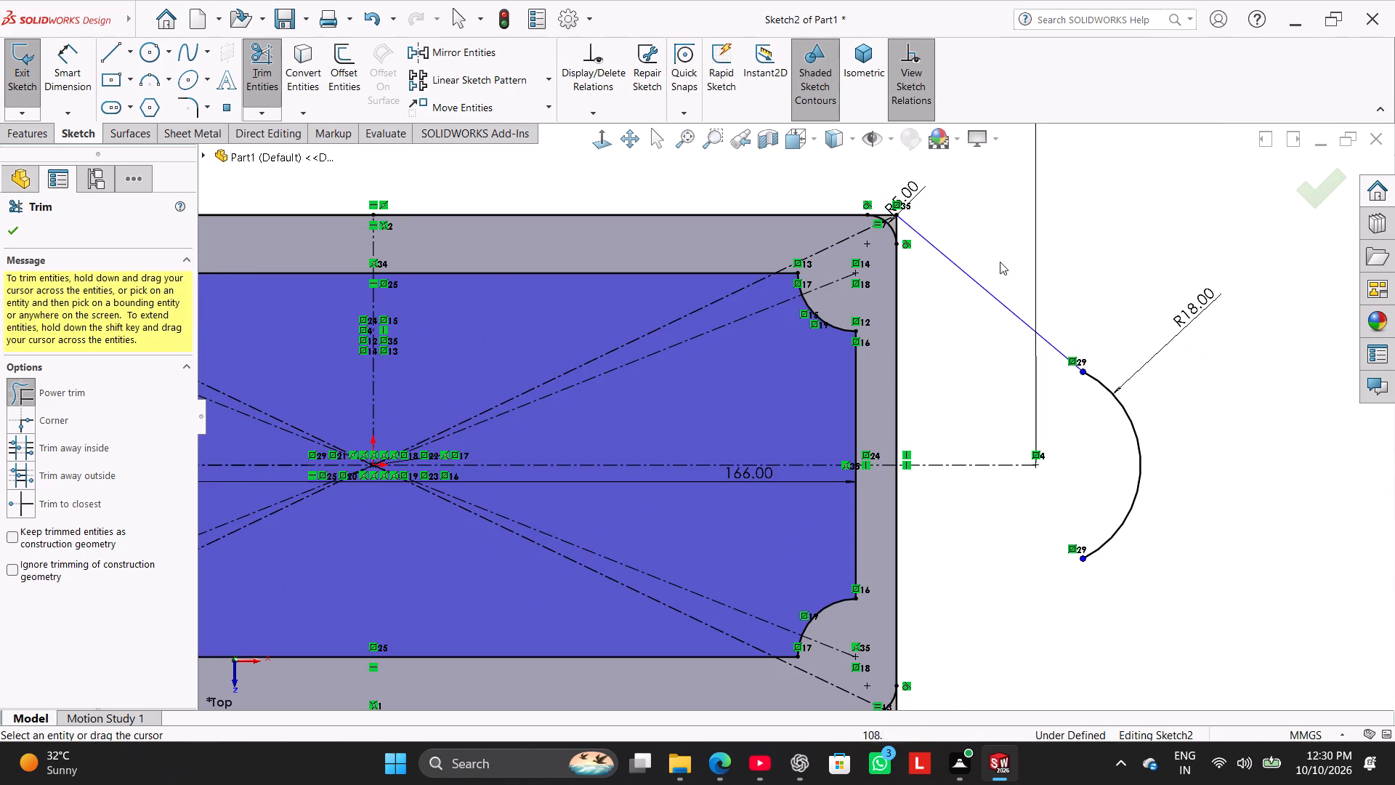
drag(998, 259, 968, 323)
drag(113, 48, 132, 66)
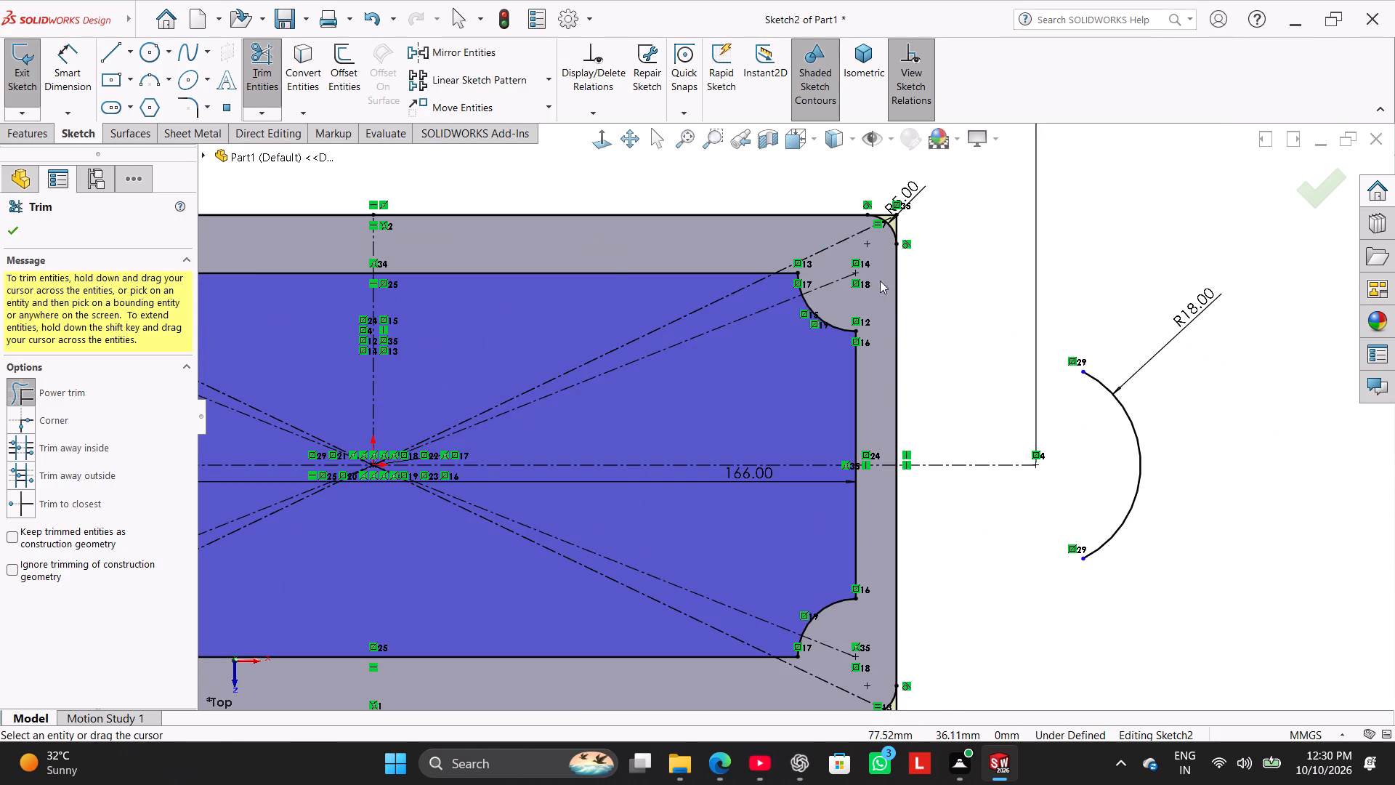
click(1100, 380)
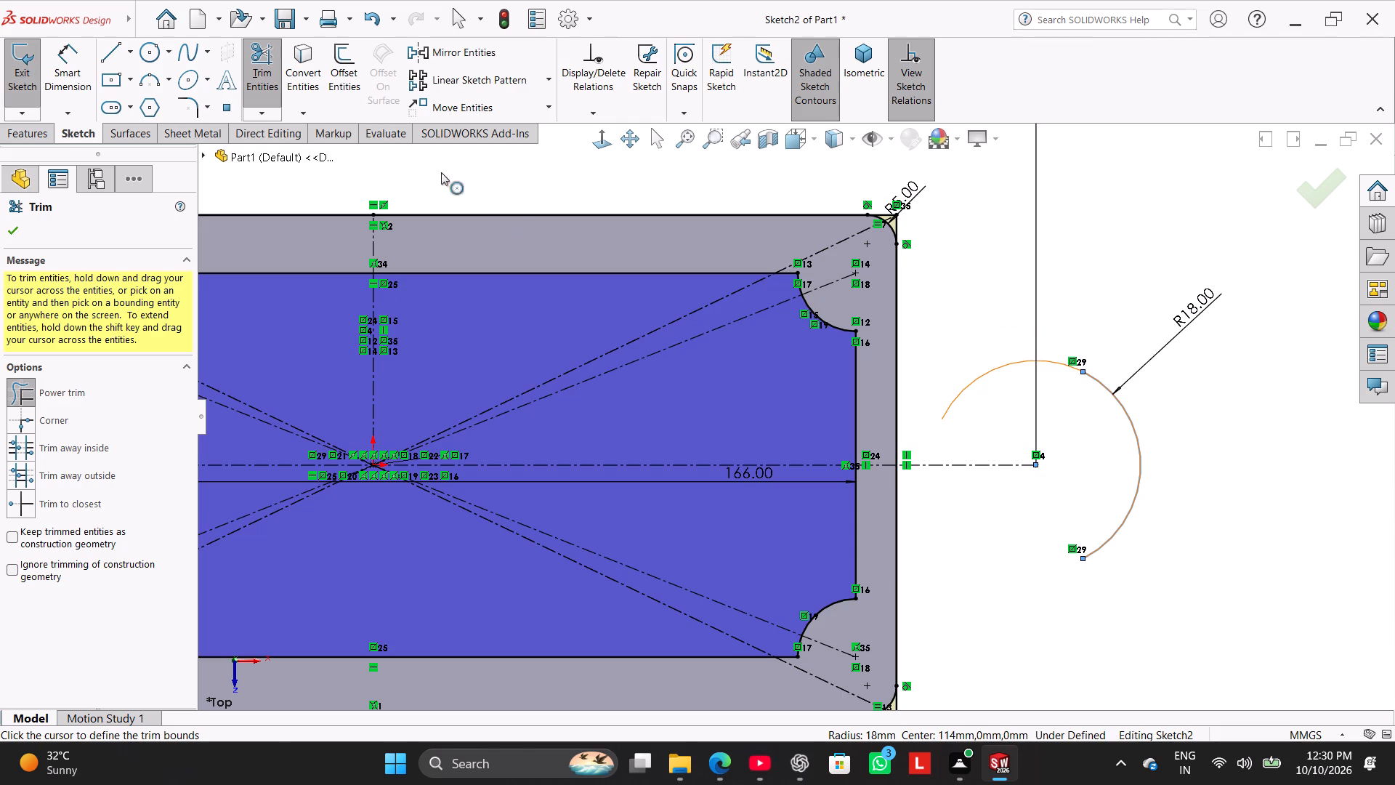
click(268, 61)
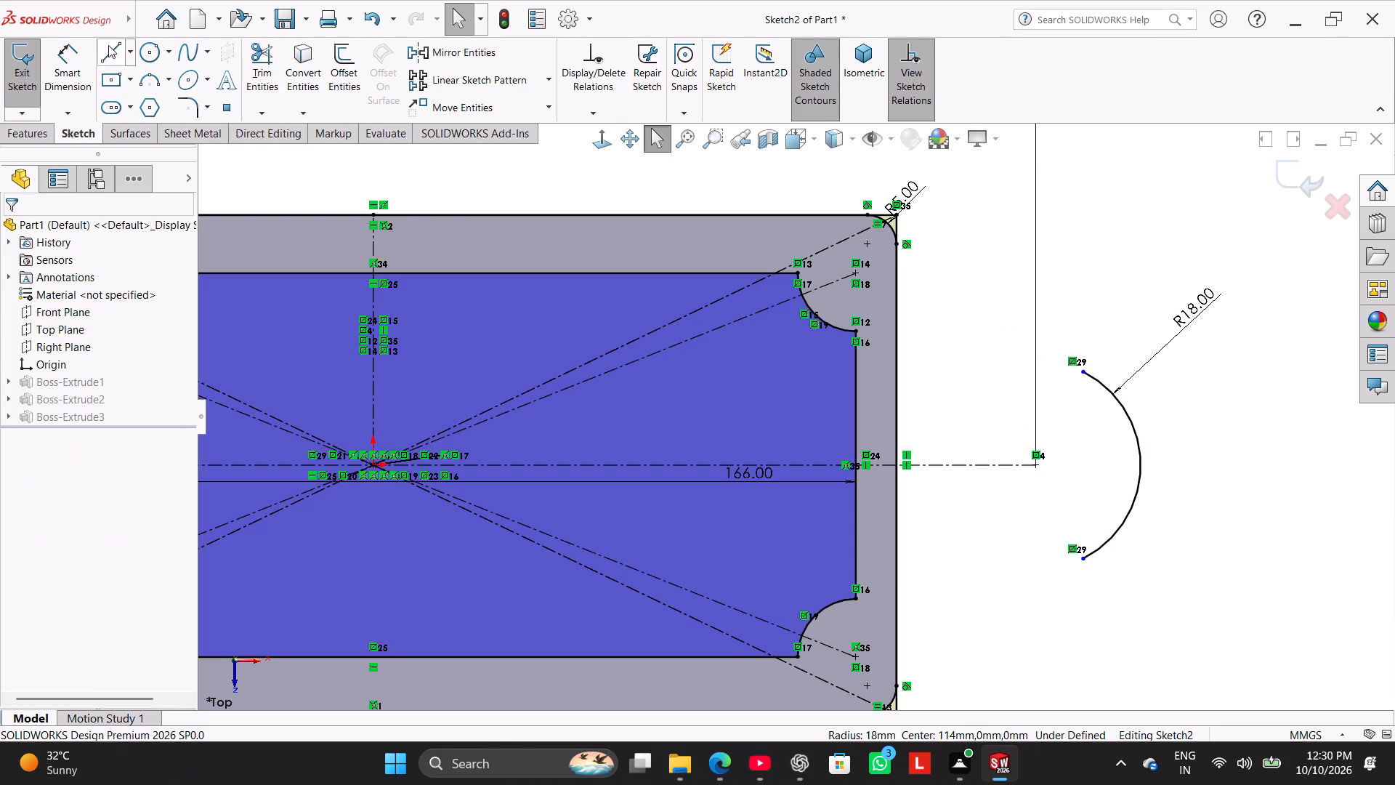
Sketch a line about 35 mm long from the upper part of the R18 arc to just short of the body's upper right corner.
drag(108, 45, 126, 53)
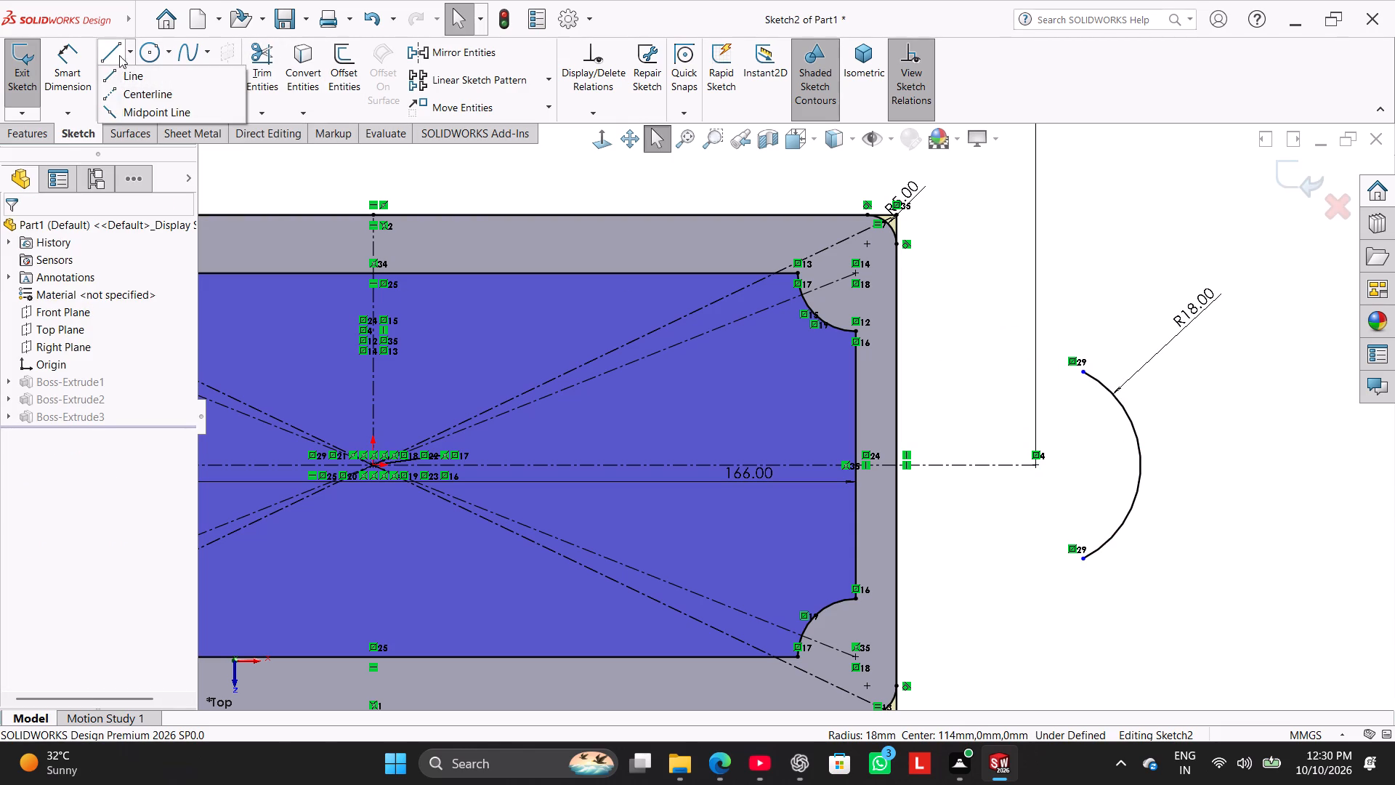
click(116, 52)
click(1099, 384)
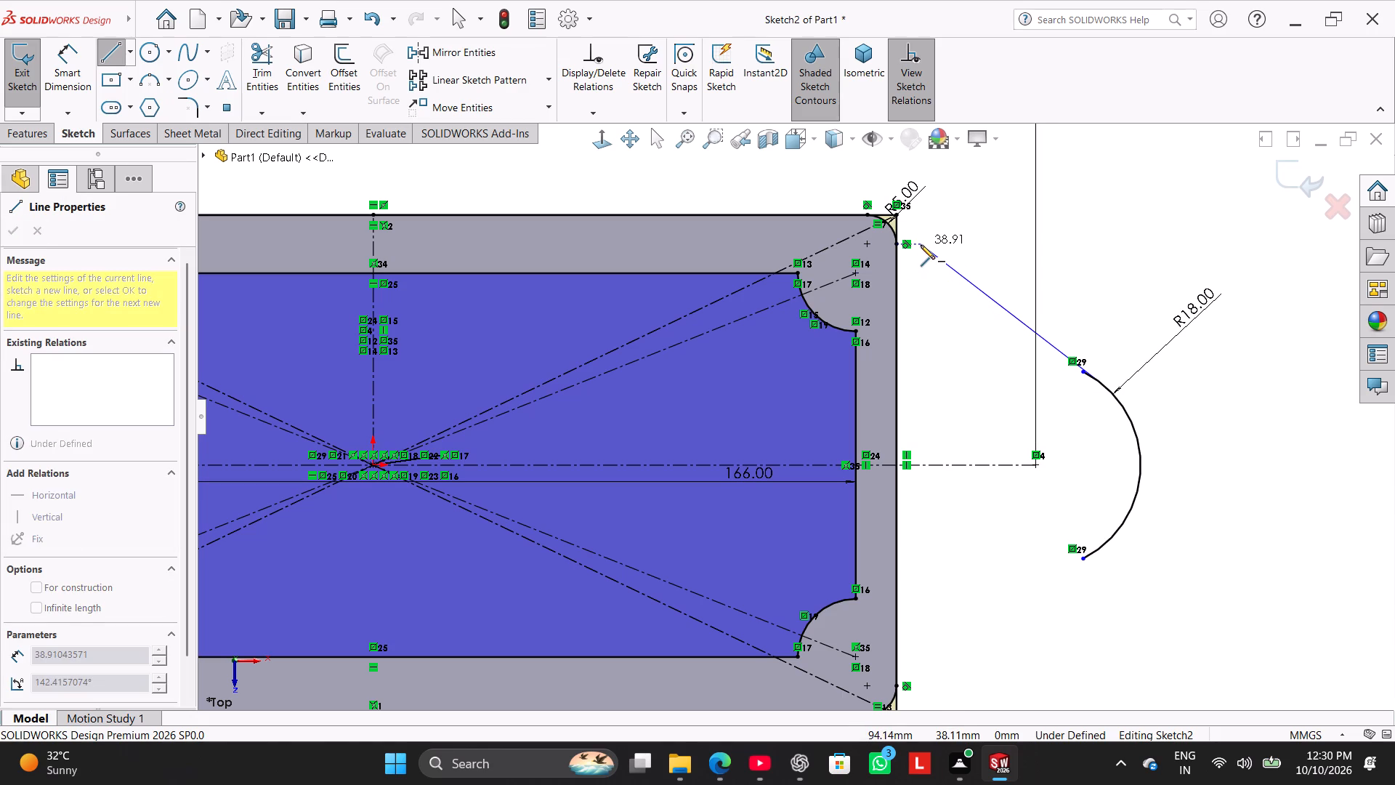
click(933, 262)
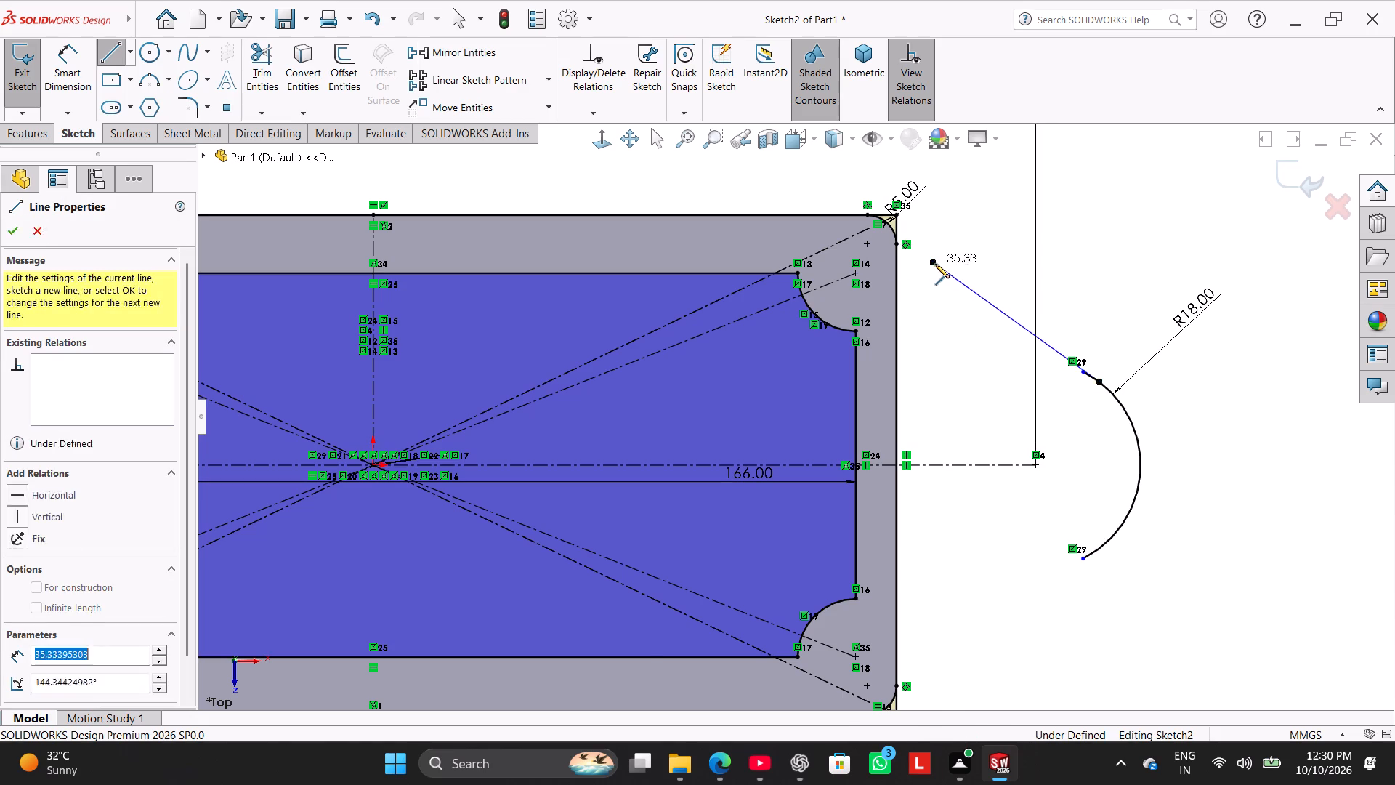
right_click(1033, 533)
click(1055, 544)
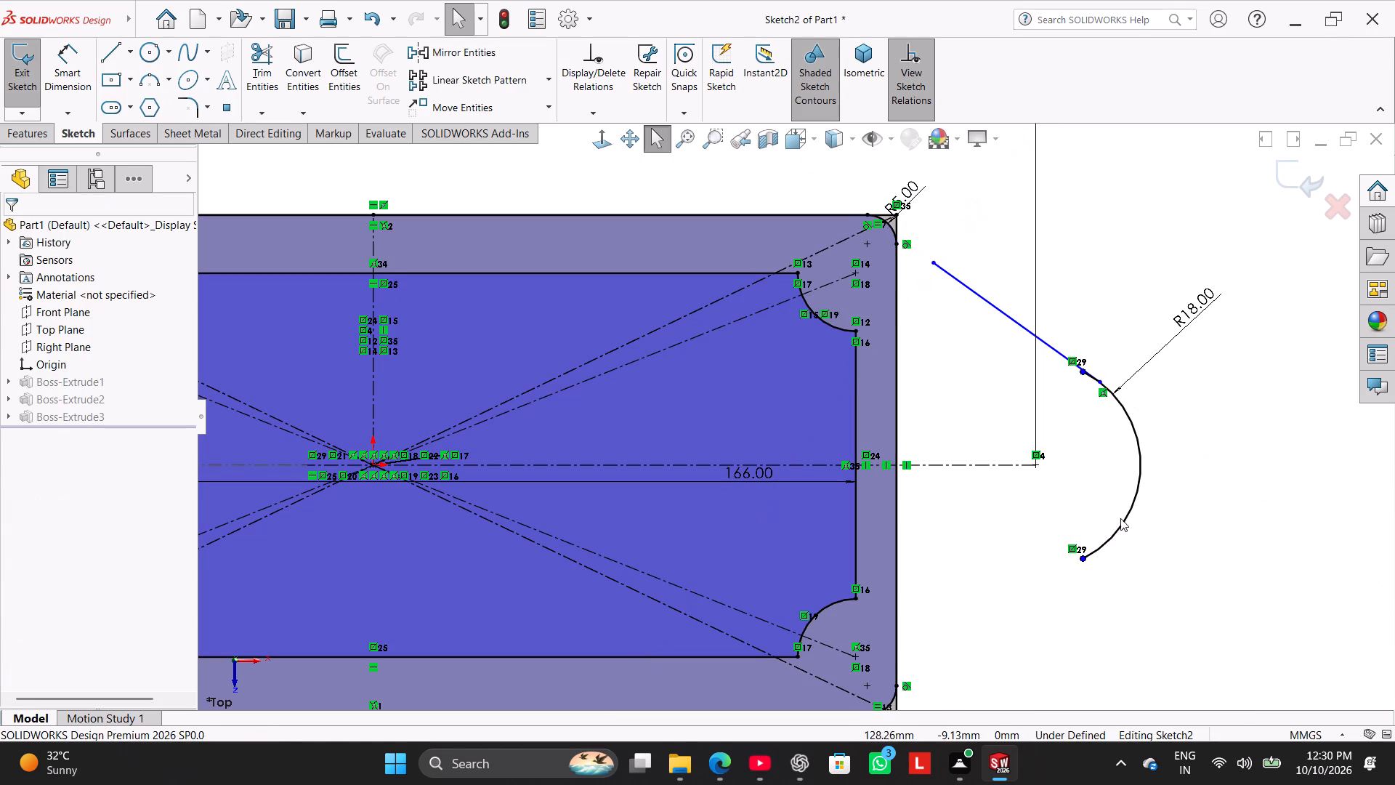
Sketch a line about 31 mm long from beside the R18 arc's lower end toward the body's lower right corner, stopping short of it.
right_drag(1232, 526, 1148, 542)
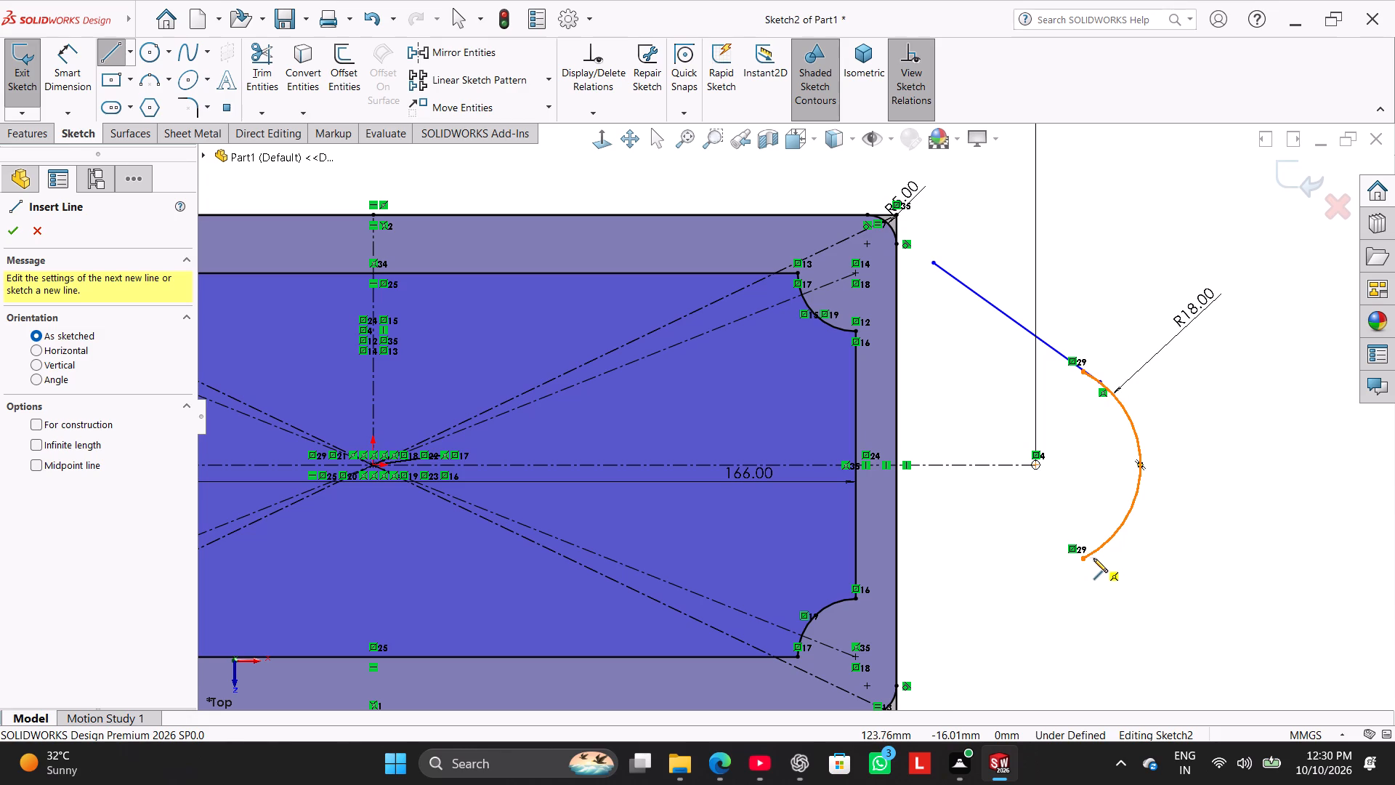
click(1098, 553)
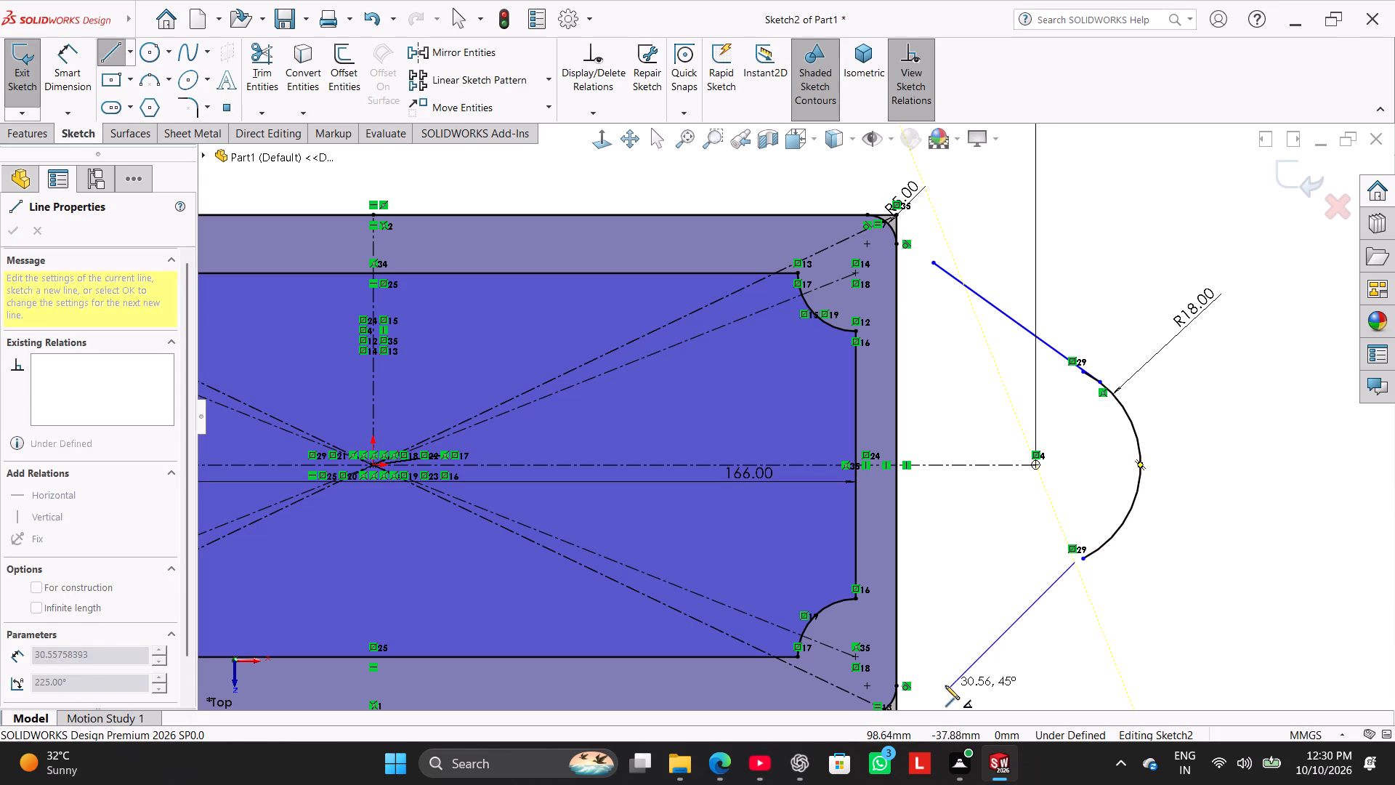
click(942, 688)
right_click(1176, 597)
click(1196, 603)
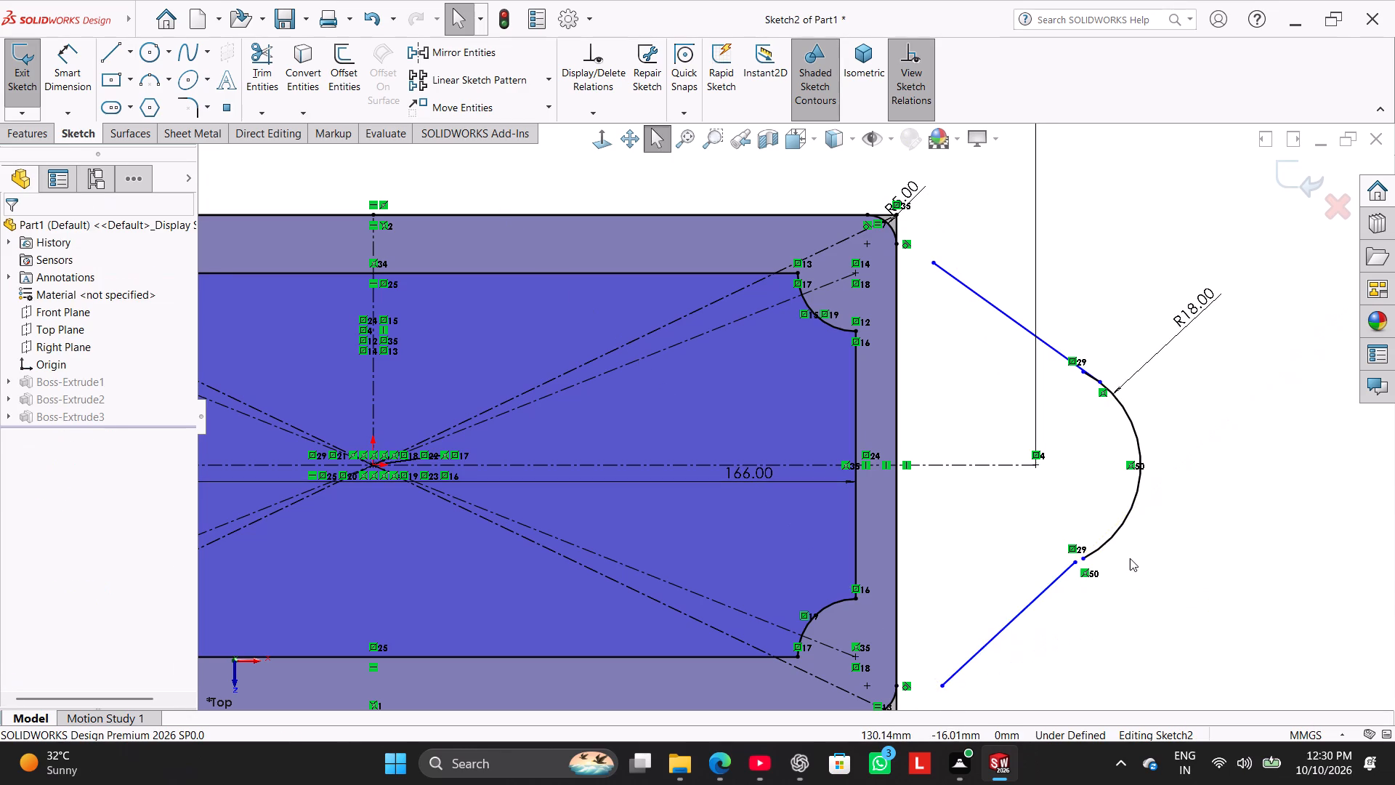
Make the lower slanted line tangent to the right lug's R18 arc.
scroll(1130, 558, down, 4)
ctrl+click(992, 483)
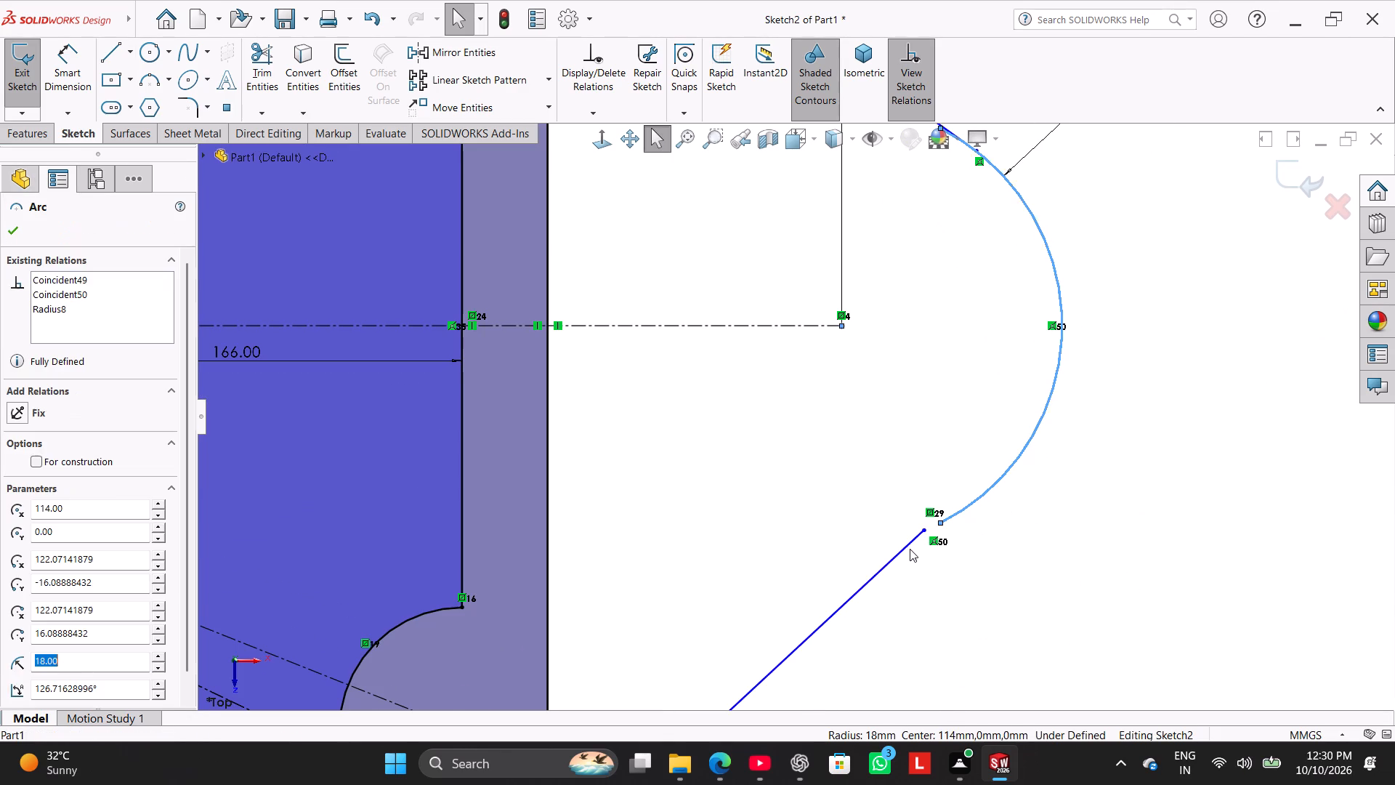
ctrl+click(905, 550)
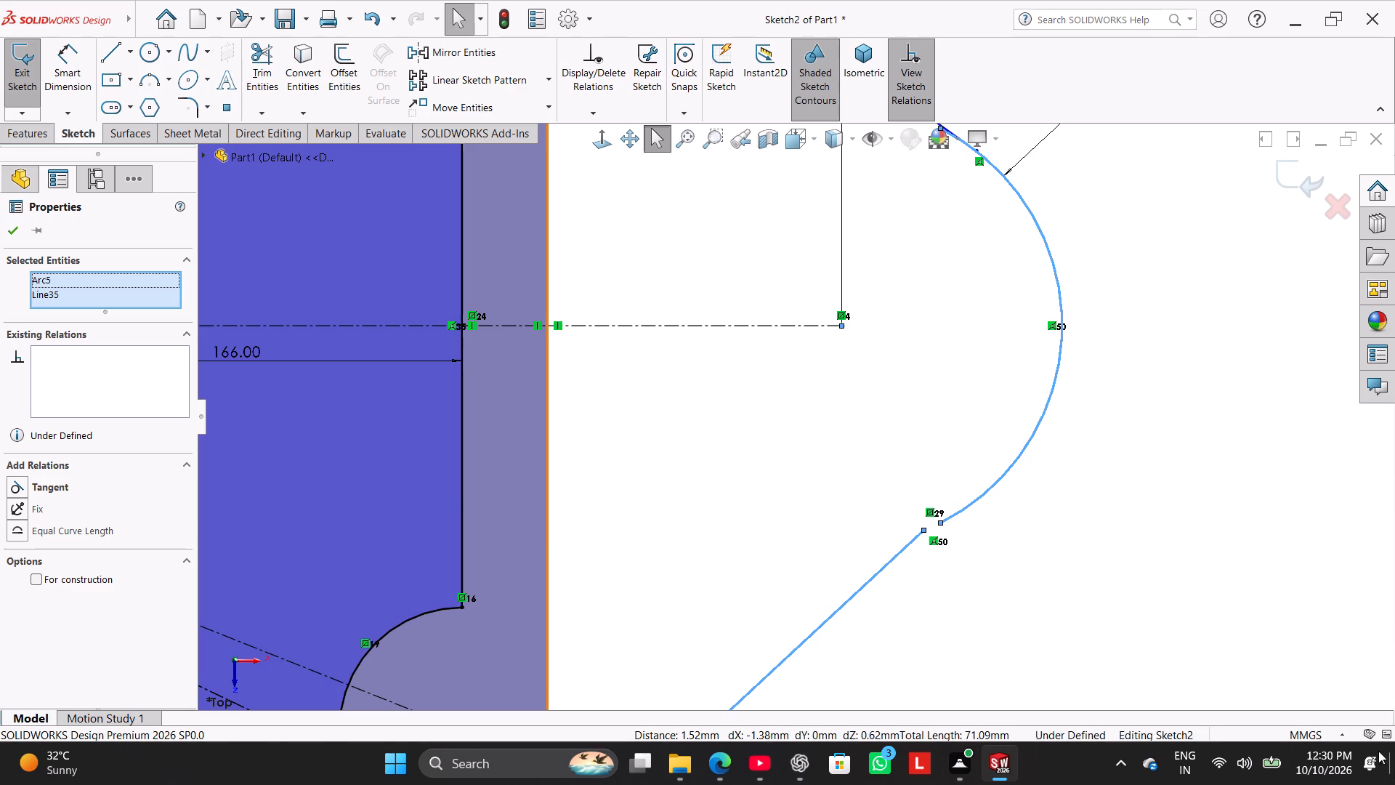
click(46, 480)
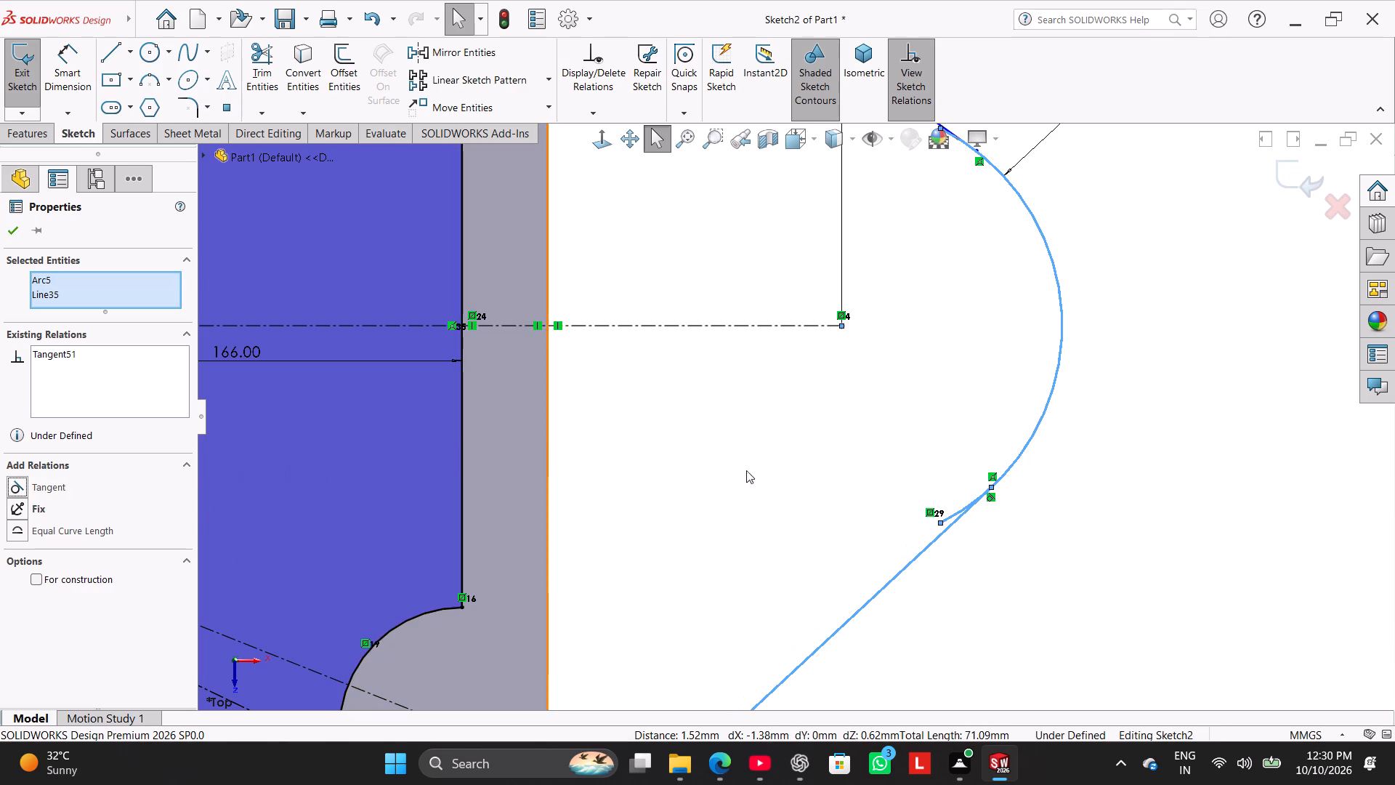
scroll(864, 513, up, 5)
scroll(897, 399, down, 2)
scroll(881, 363, up, 1)
scroll(809, 265, down, 4)
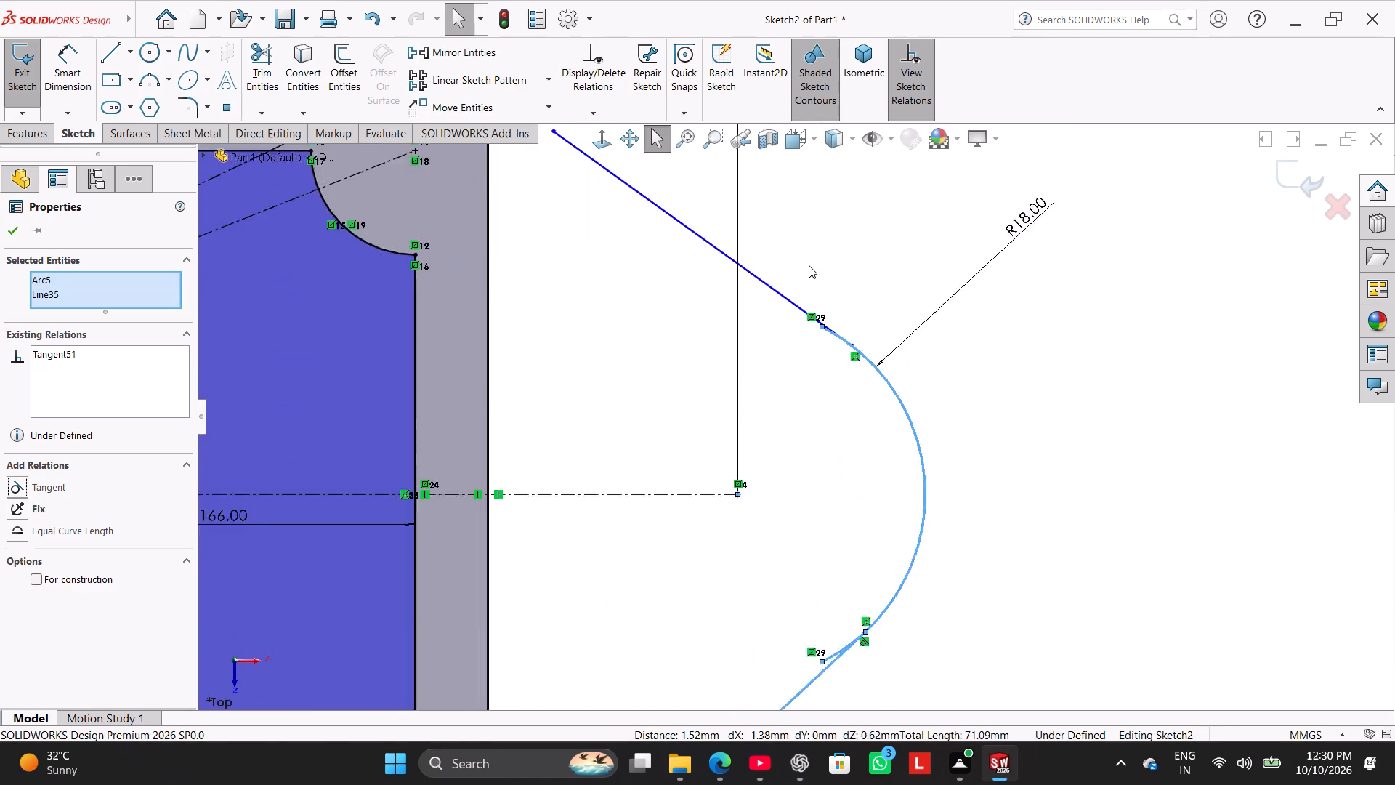
scroll(851, 362, down, 8)
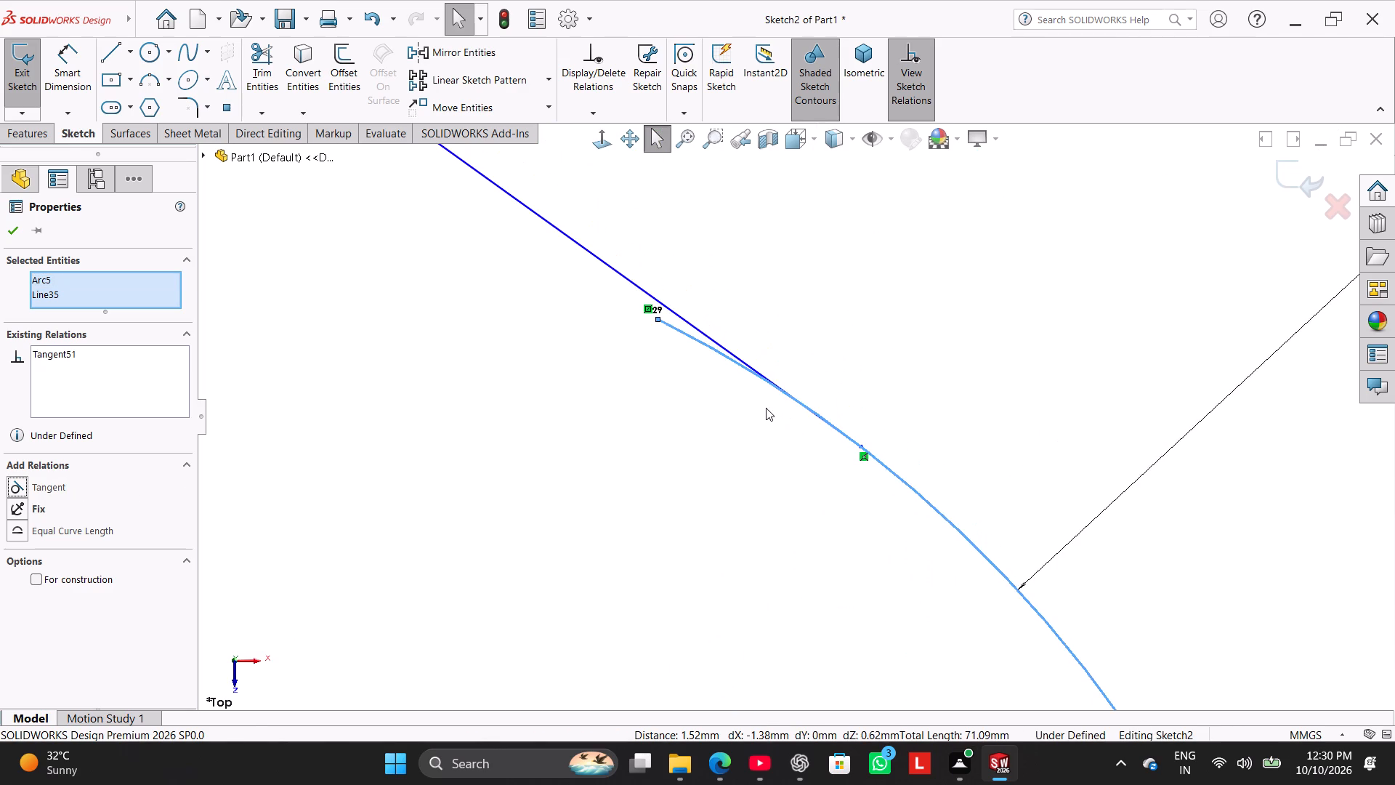
scroll(759, 424, up, 12)
right_click(1008, 437)
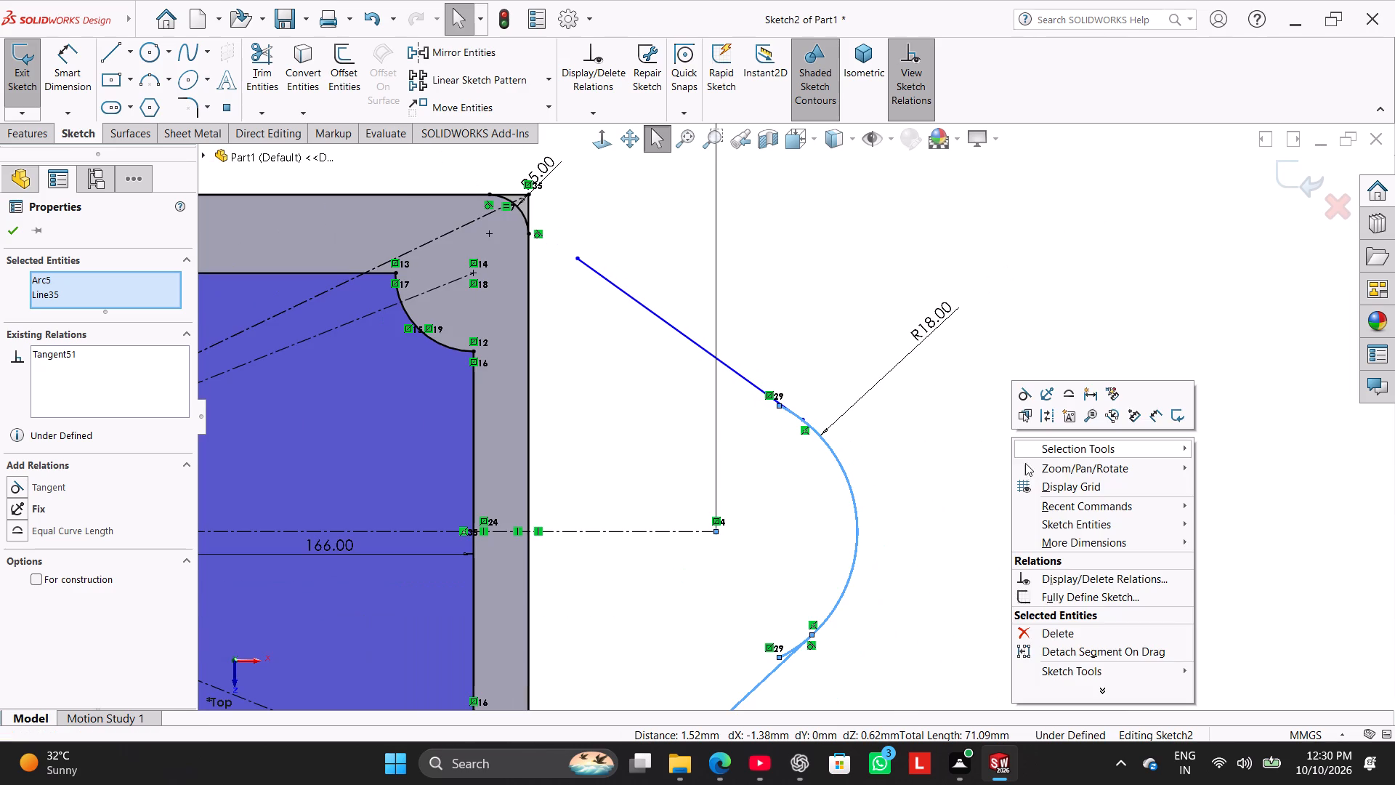
click(1030, 449)
click(965, 464)
right_click(965, 463)
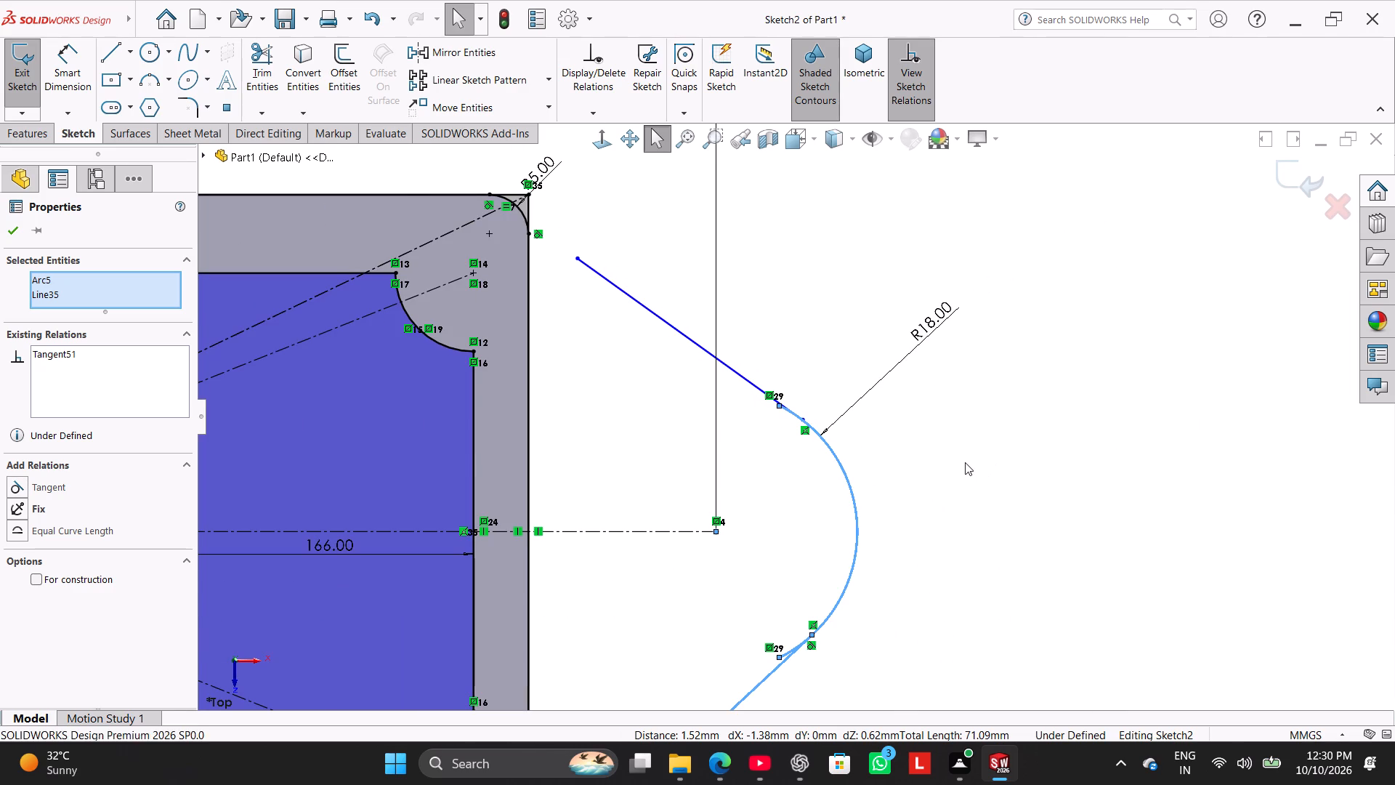
click(930, 472)
Make the upper slanted line tangent to the right lug's R18 arc.
scroll(772, 395, down, 4)
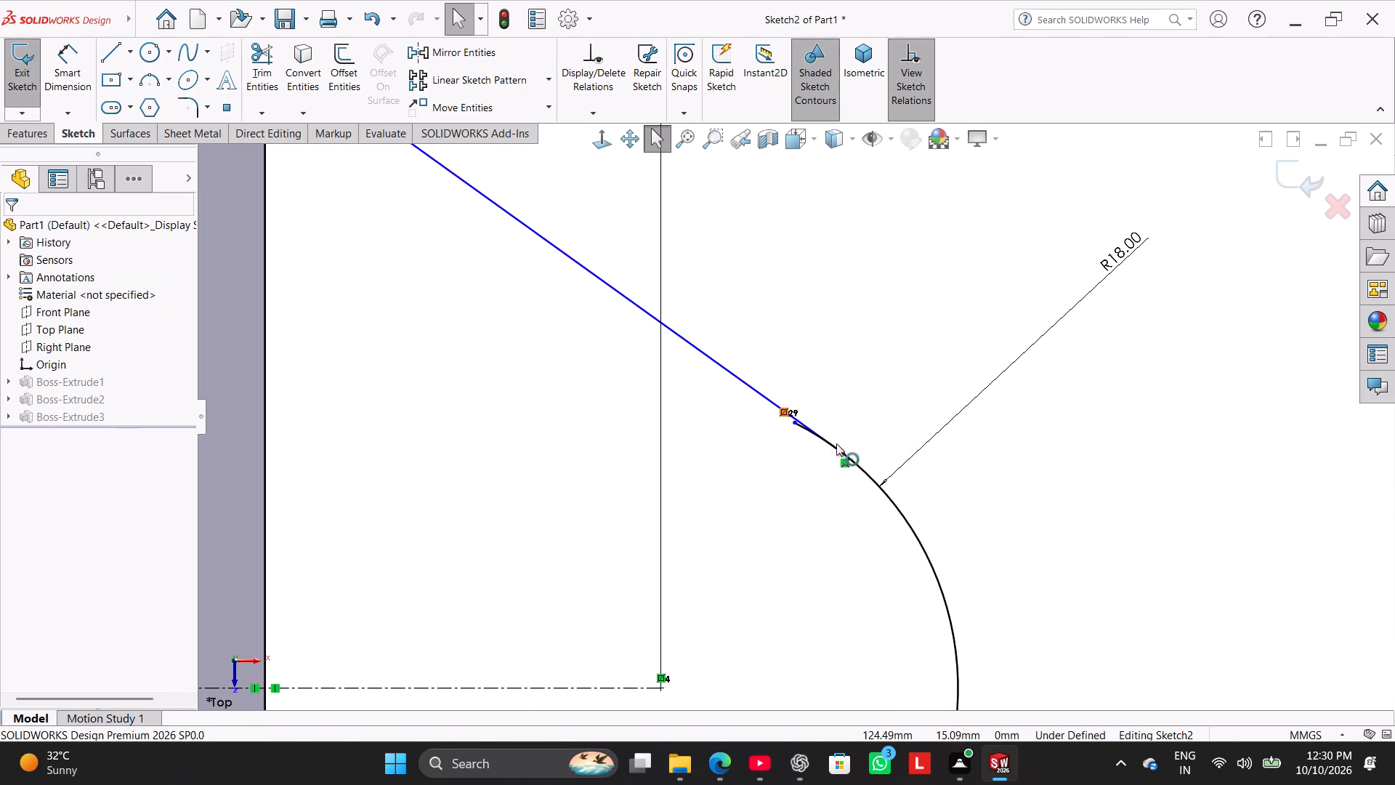
ctrl+click(864, 470)
ctrl+click(759, 395)
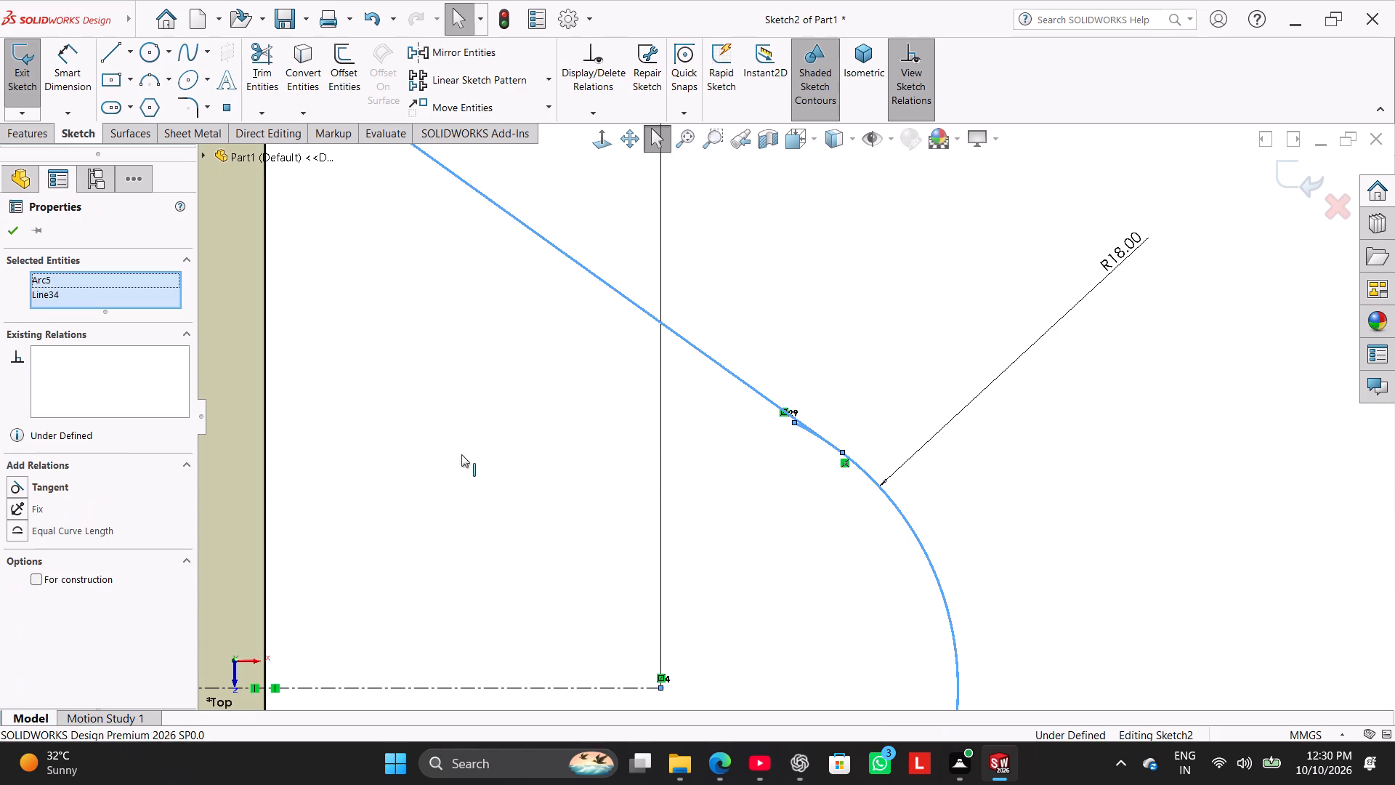
click(52, 483)
scroll(784, 543, up, 7)
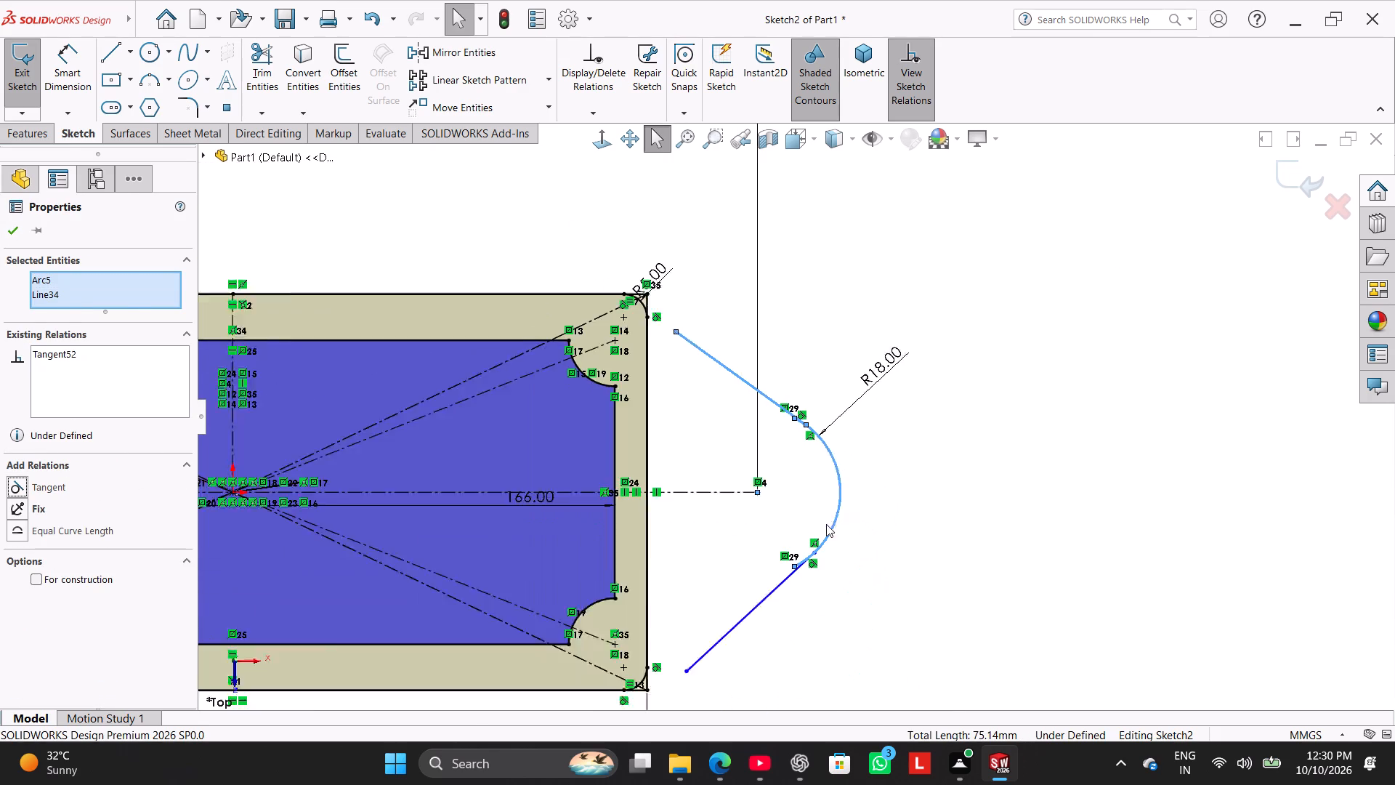
scroll(826, 524, up, 1)
click(937, 476)
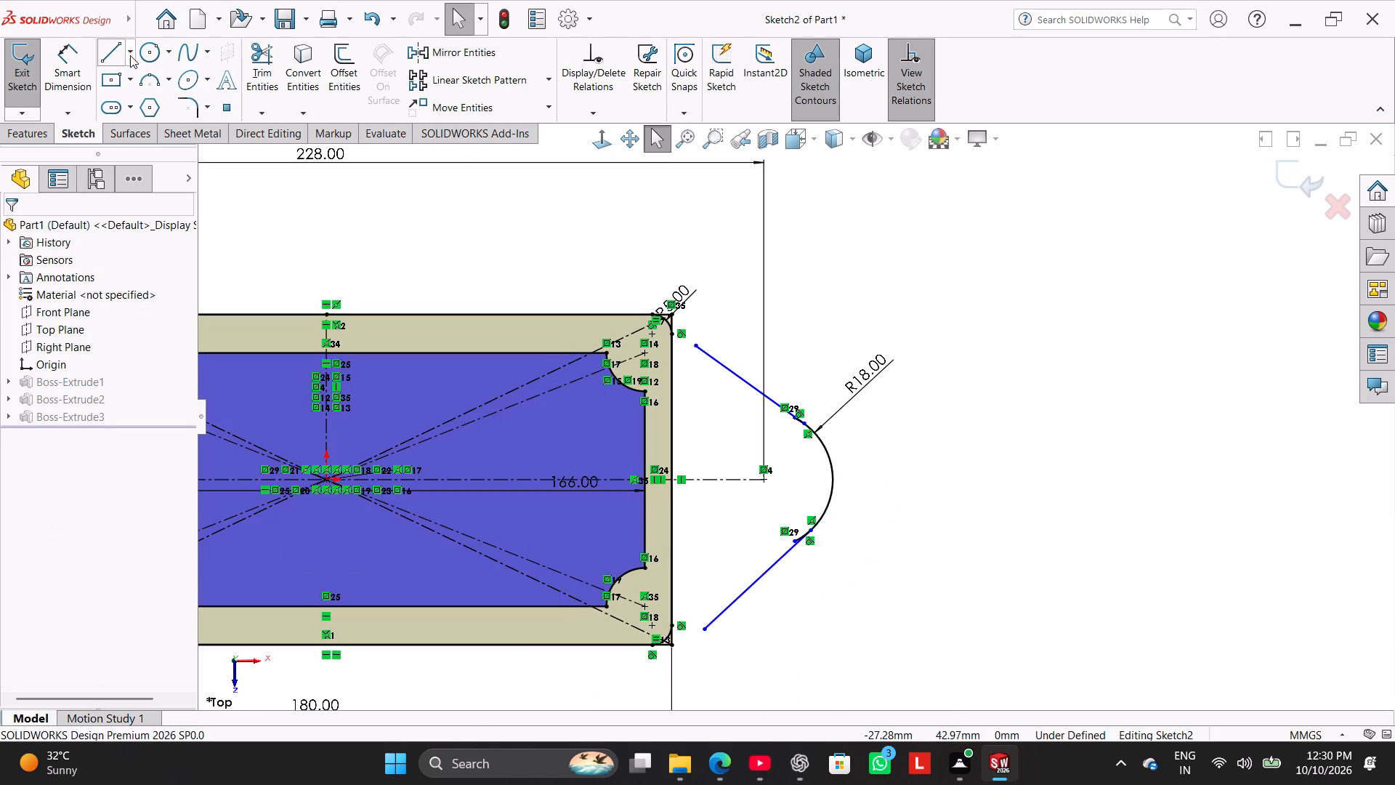
Dimension the angle between the right lug's two slanted lines as 80°.
click(61, 71)
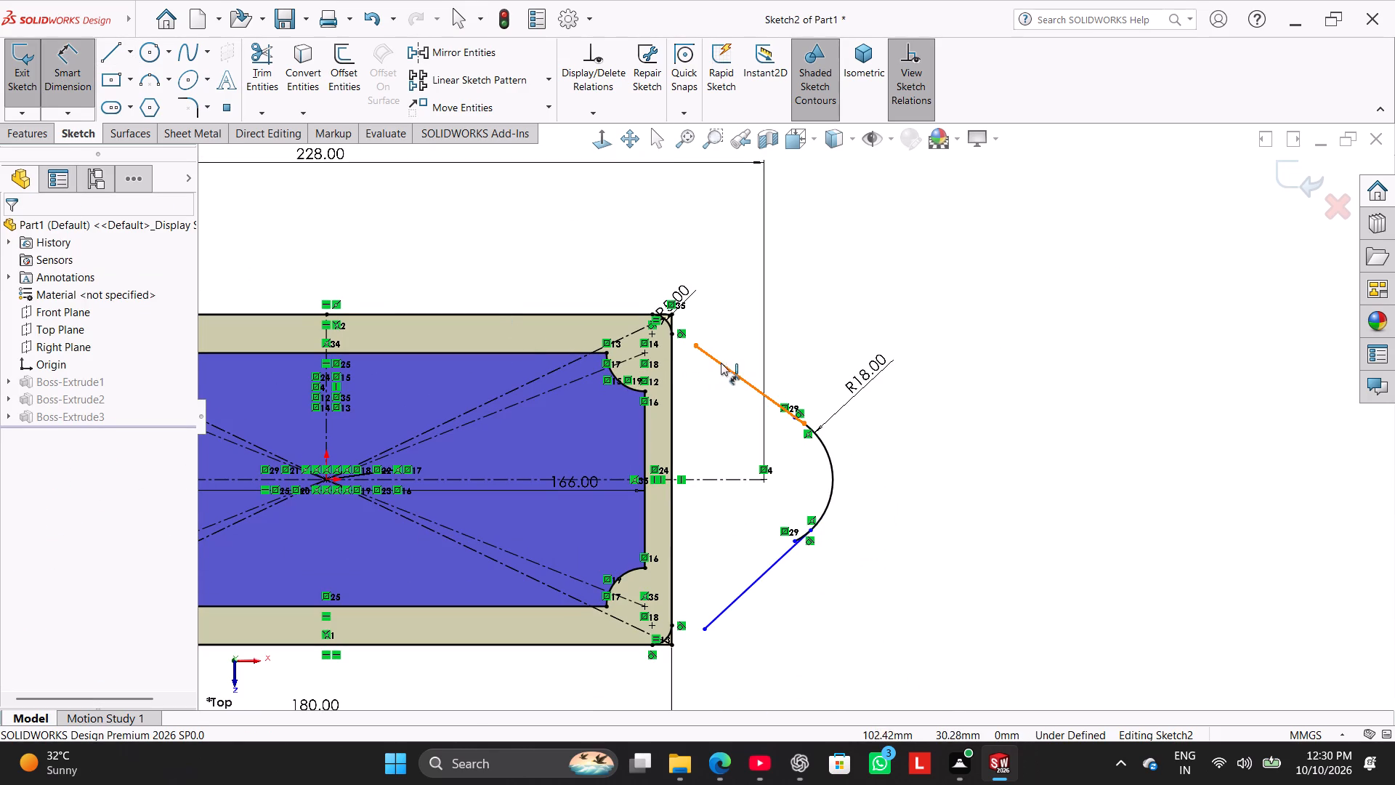
click(719, 363)
click(740, 593)
click(719, 496)
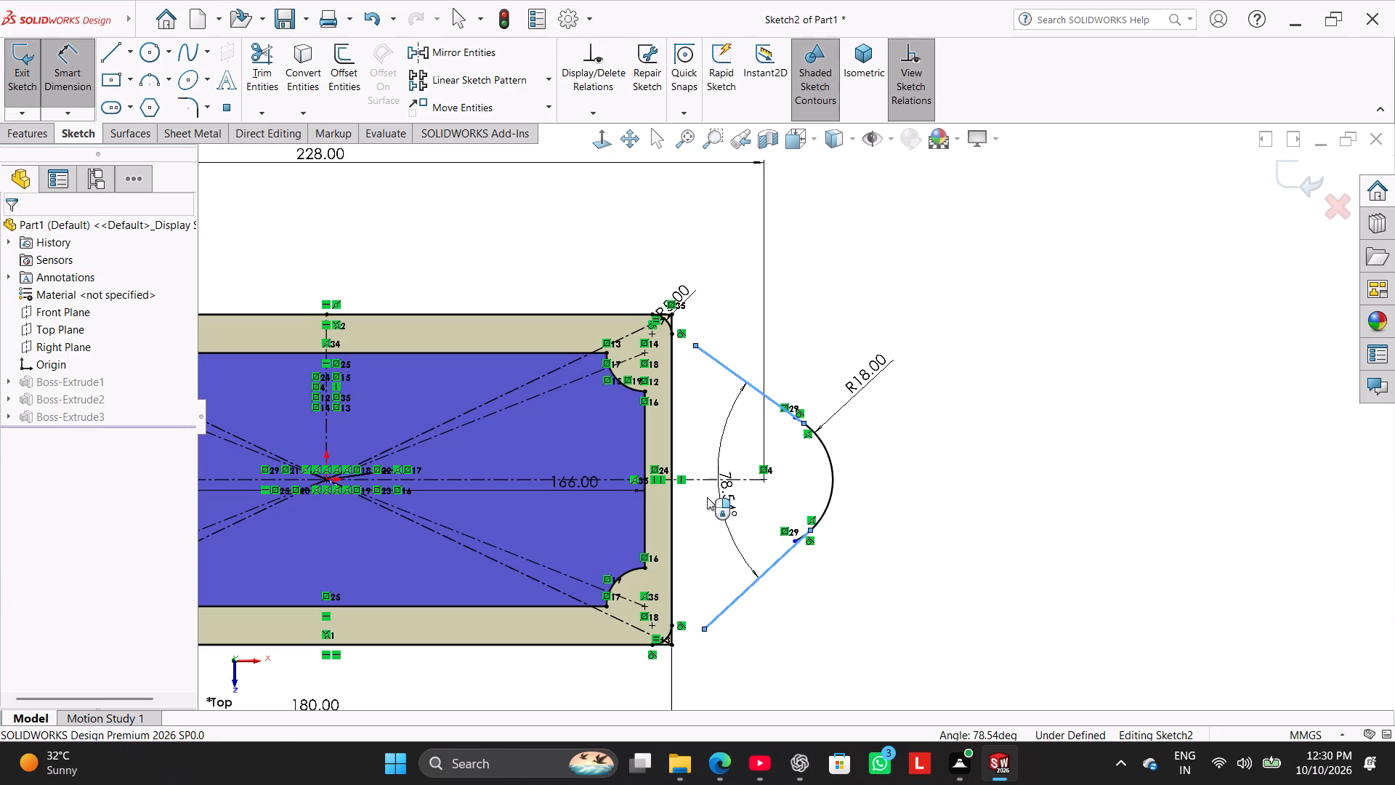
text(80)
key(Return)
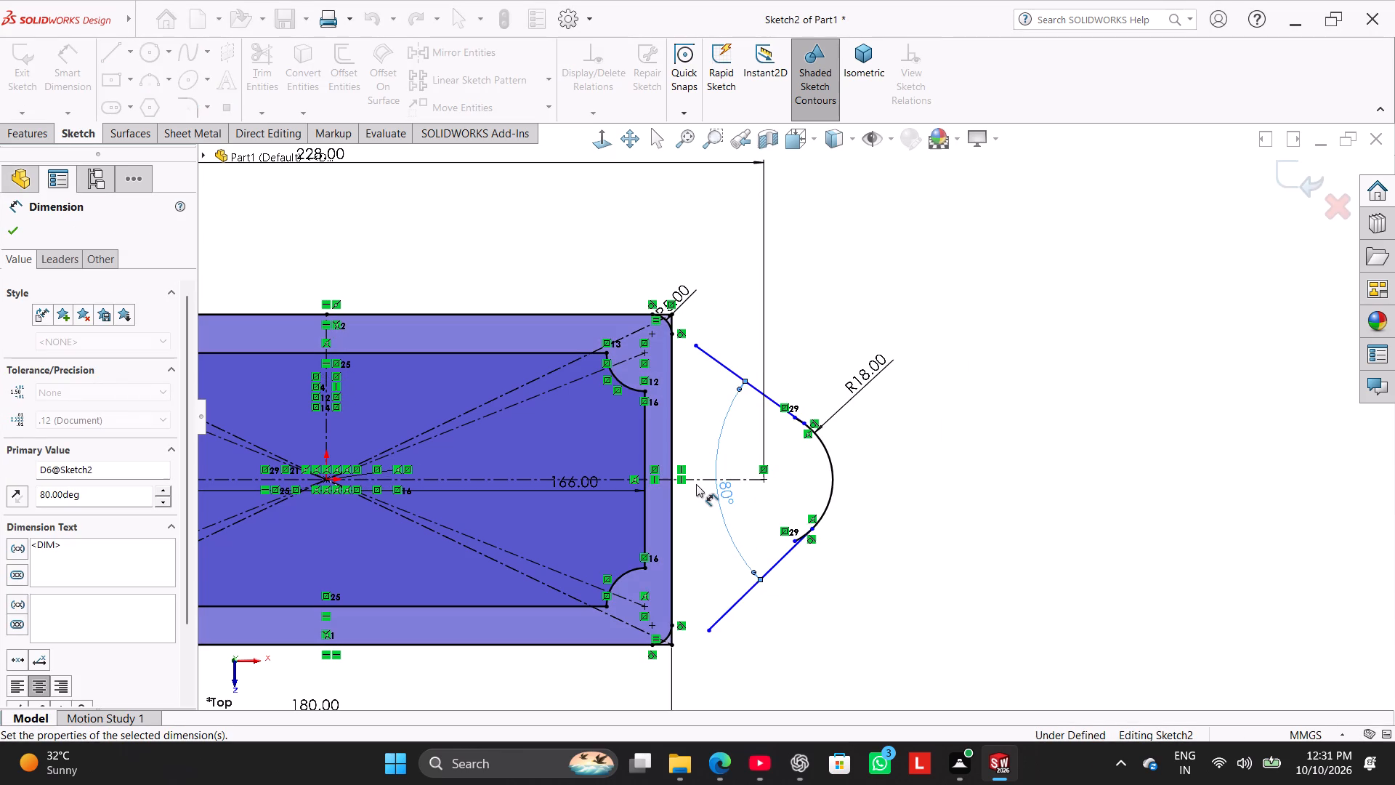
right_click(942, 415)
click(985, 460)
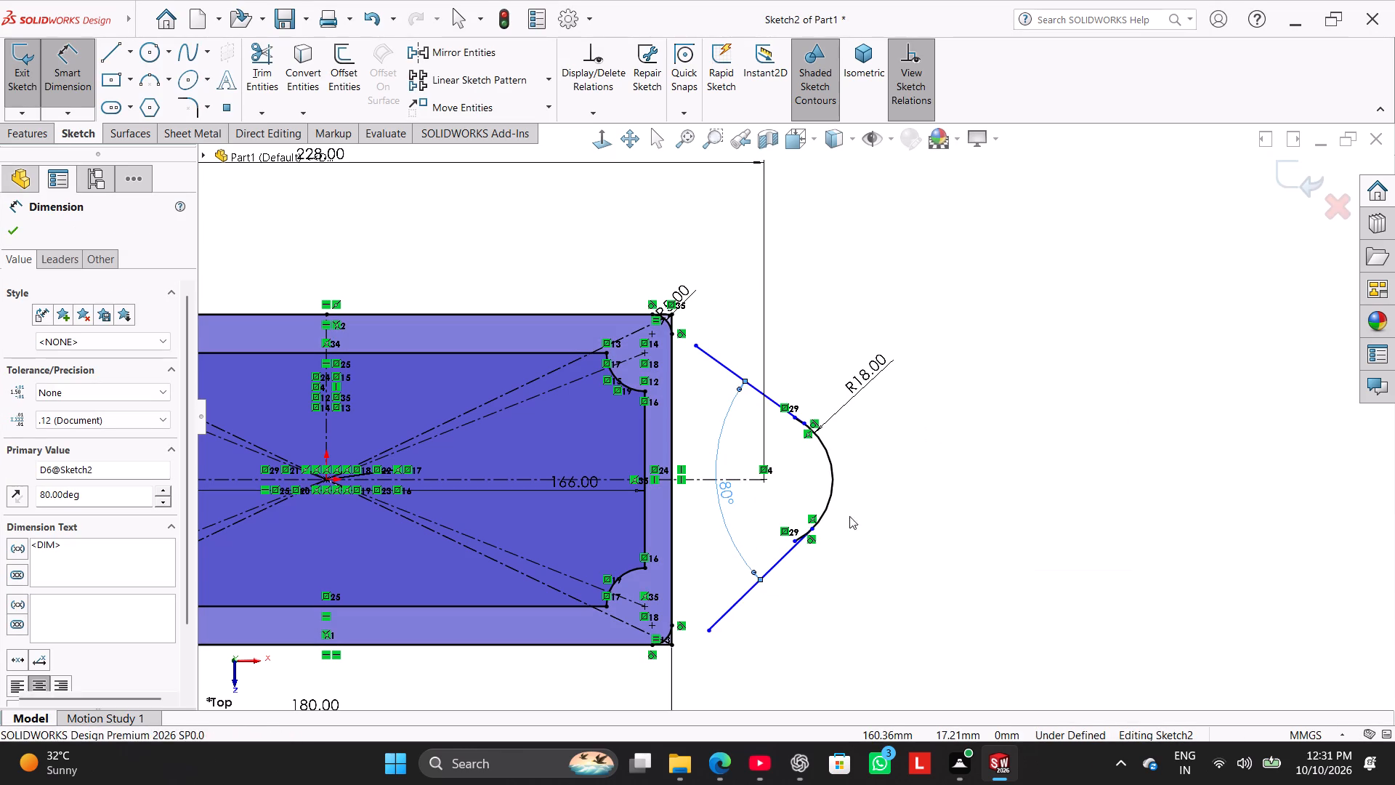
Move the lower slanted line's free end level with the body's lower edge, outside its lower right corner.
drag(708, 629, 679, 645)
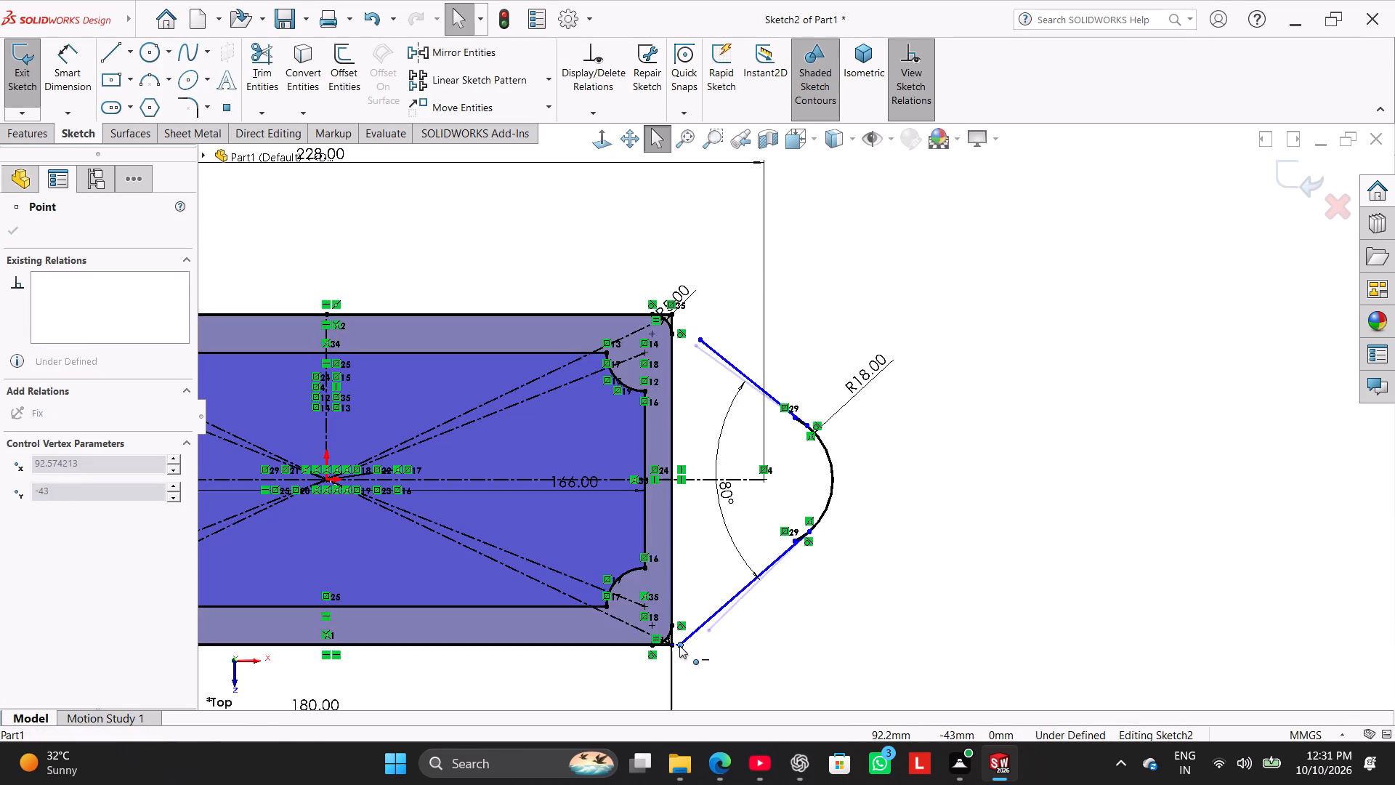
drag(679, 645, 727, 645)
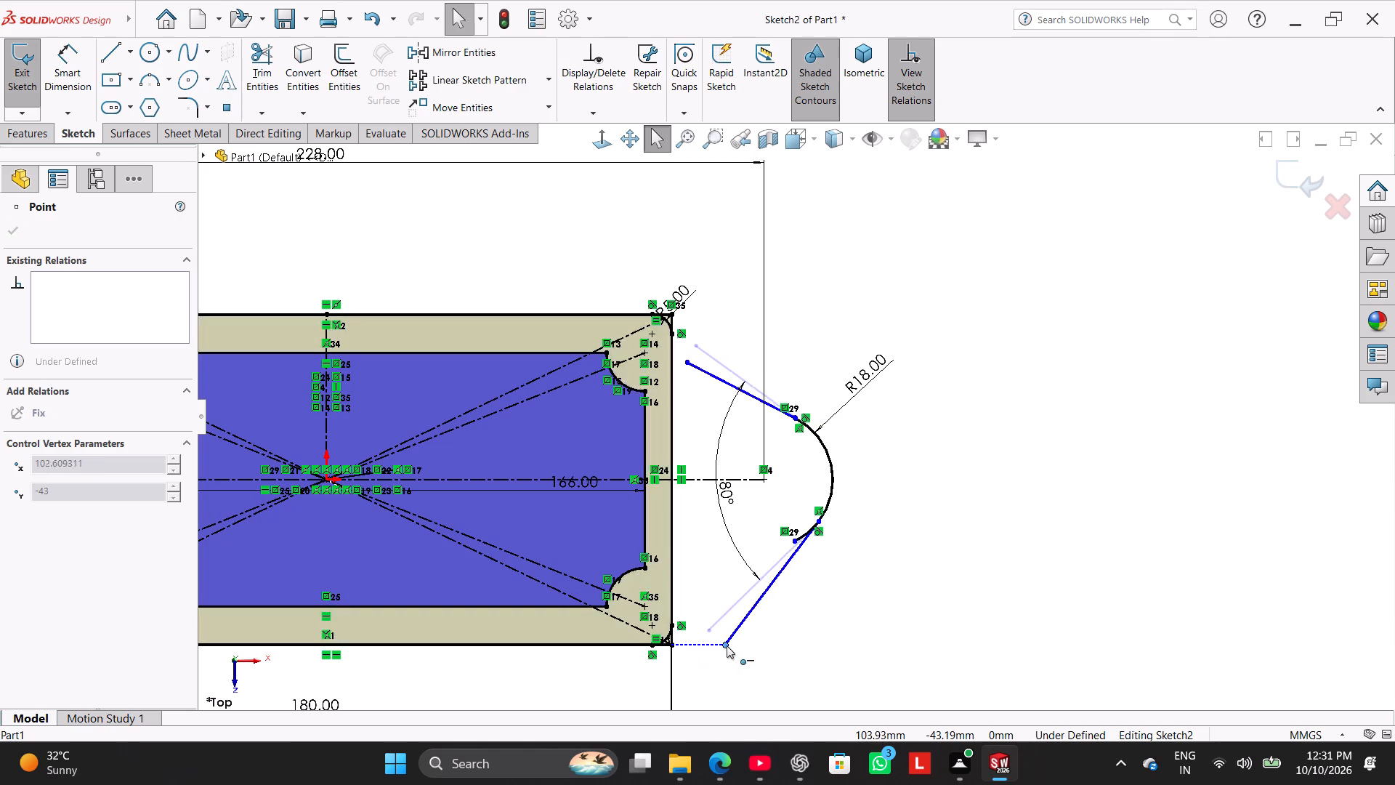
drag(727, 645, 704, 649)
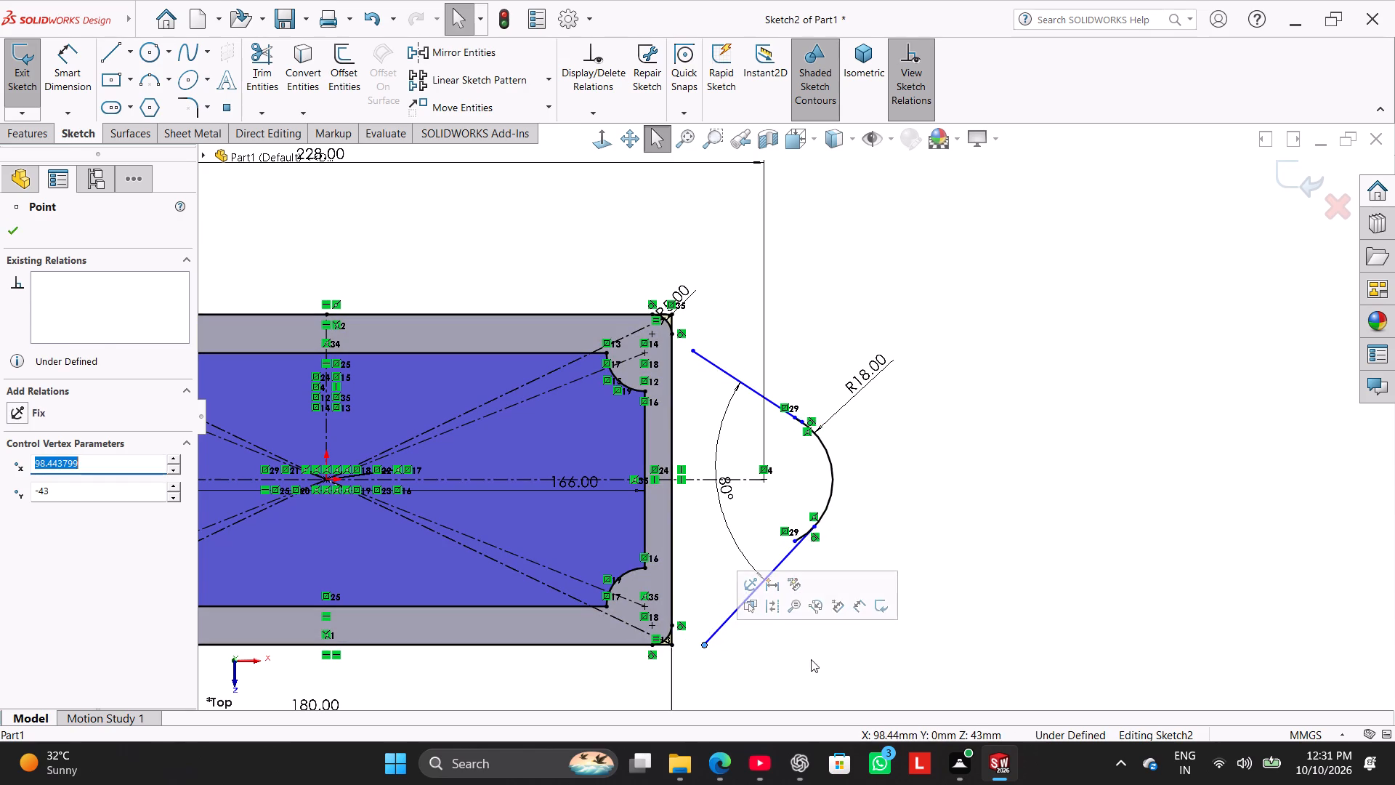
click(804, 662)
Make the lug's upper and lower slanted lines symmetric about the horizontal centerline.
ctrl+click(721, 372)
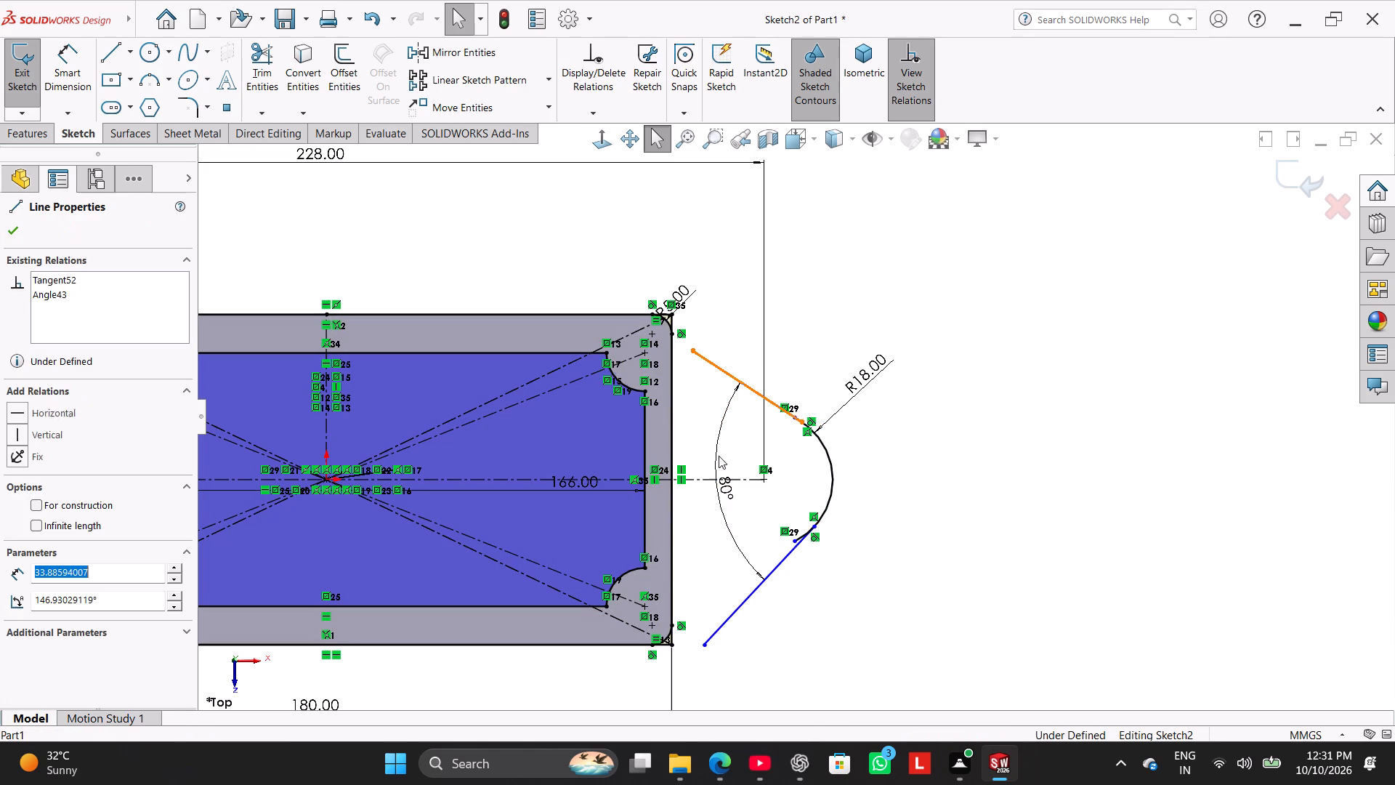
ctrl+click(707, 480)
ctrl+click(740, 605)
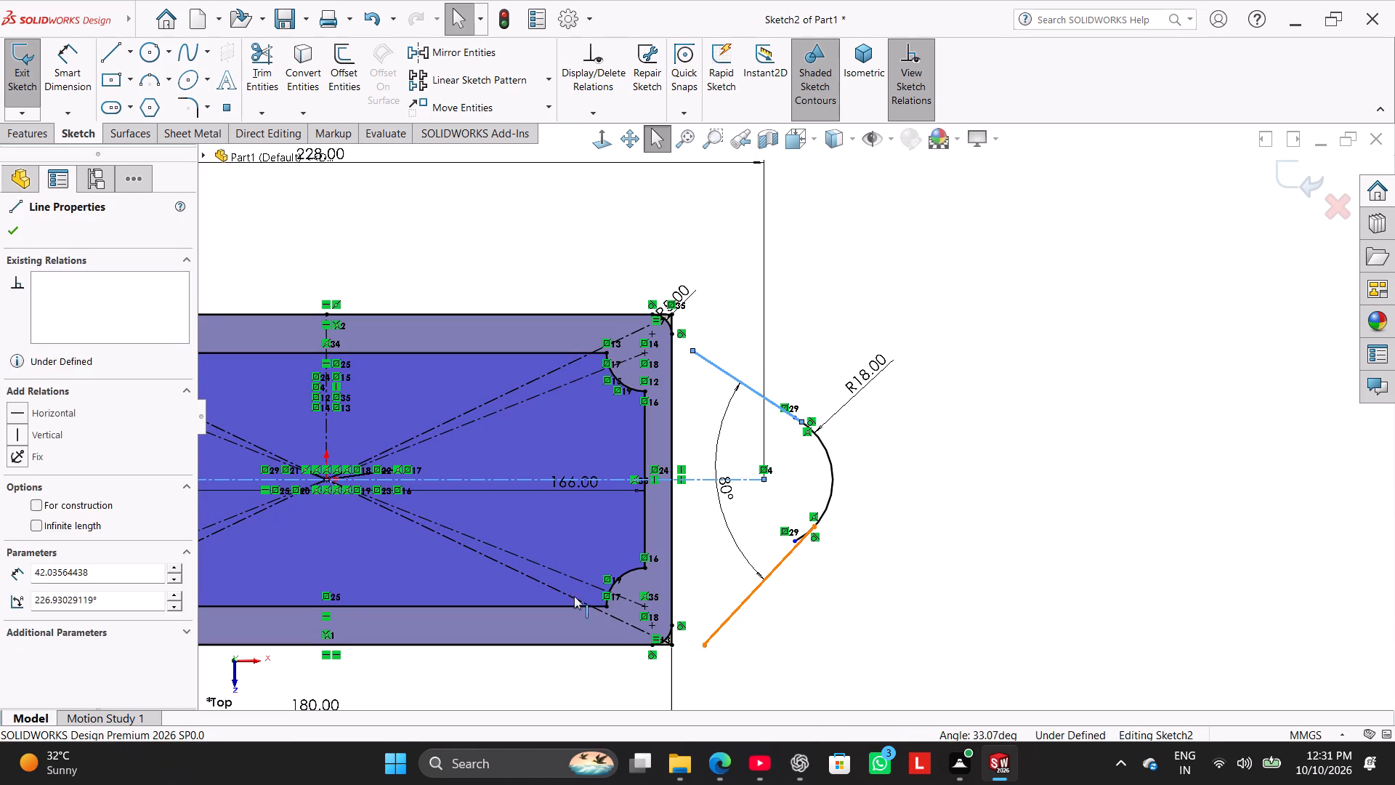
click(56, 608)
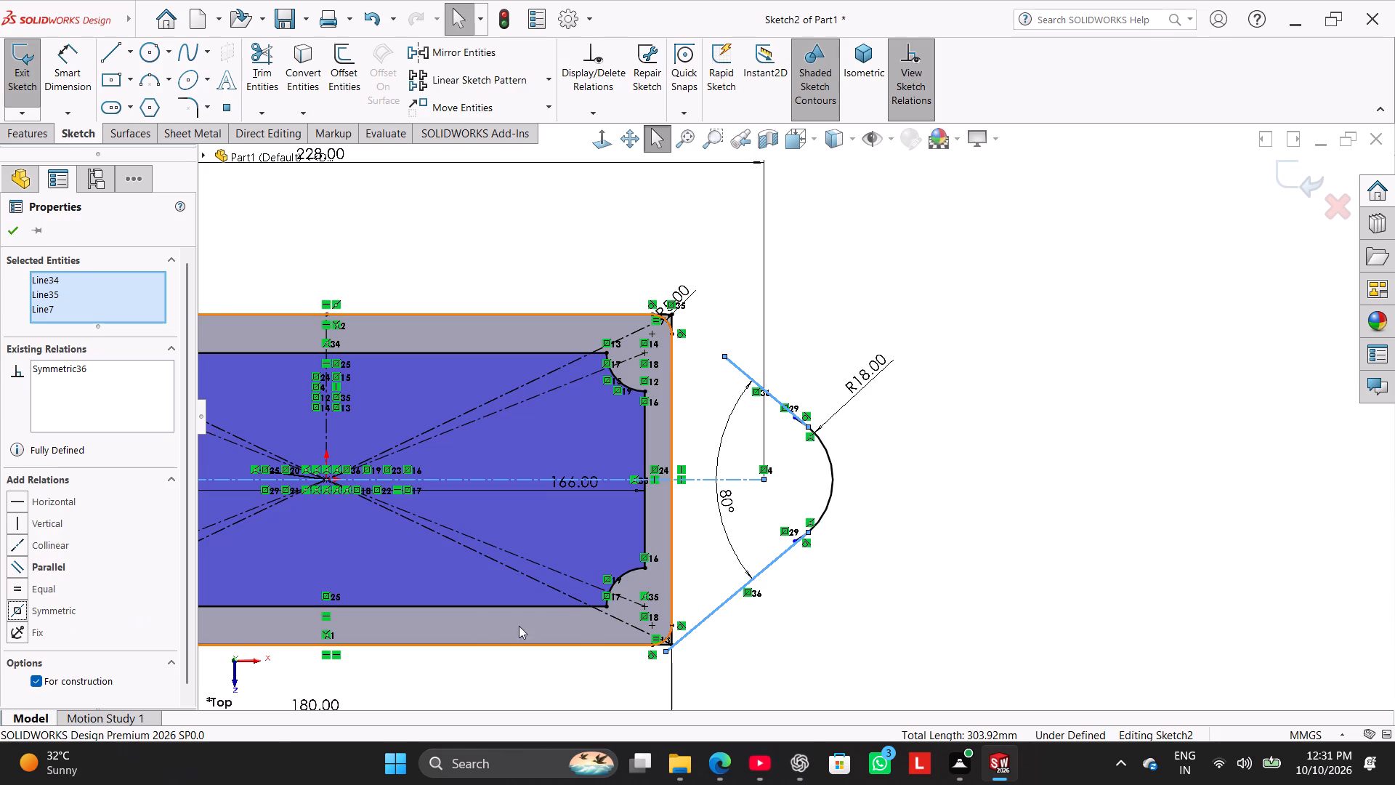
click(878, 634)
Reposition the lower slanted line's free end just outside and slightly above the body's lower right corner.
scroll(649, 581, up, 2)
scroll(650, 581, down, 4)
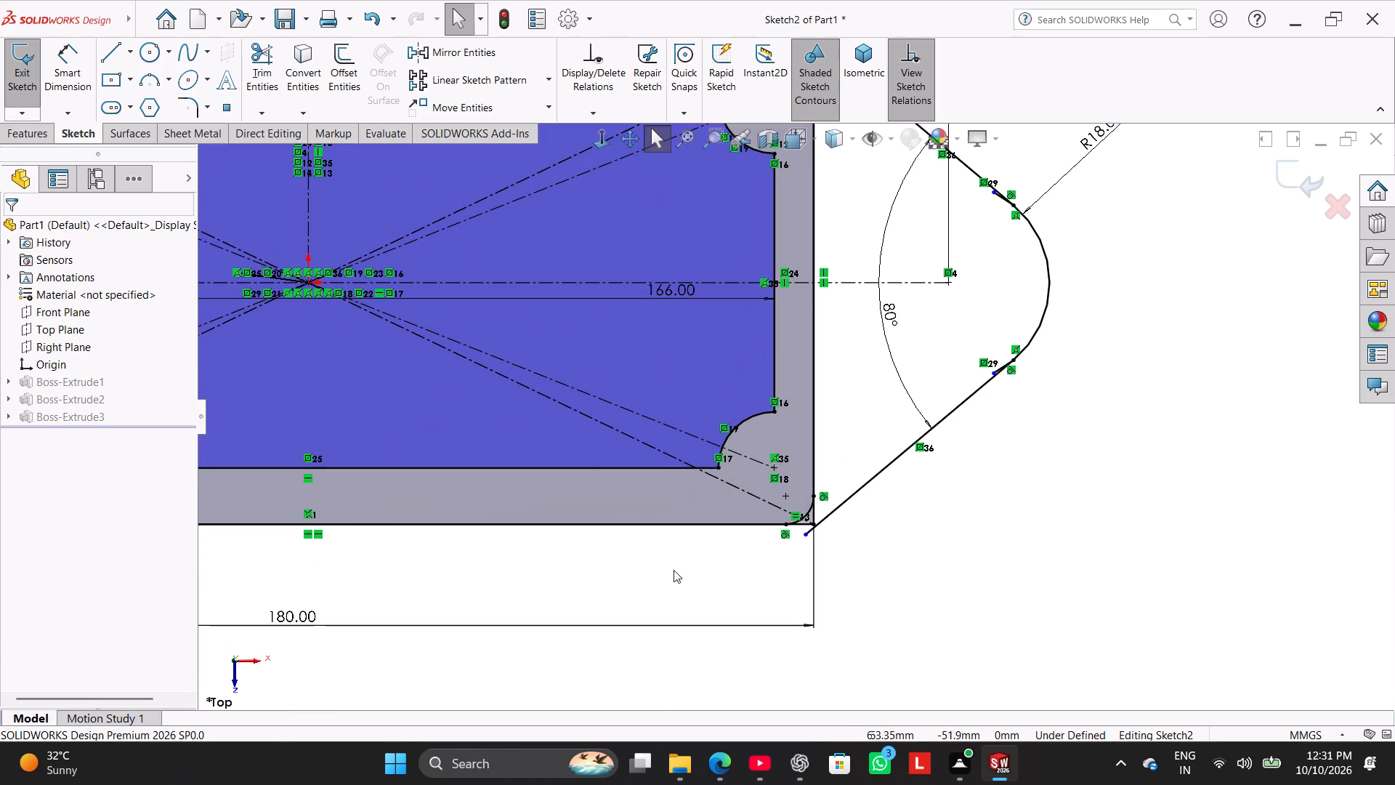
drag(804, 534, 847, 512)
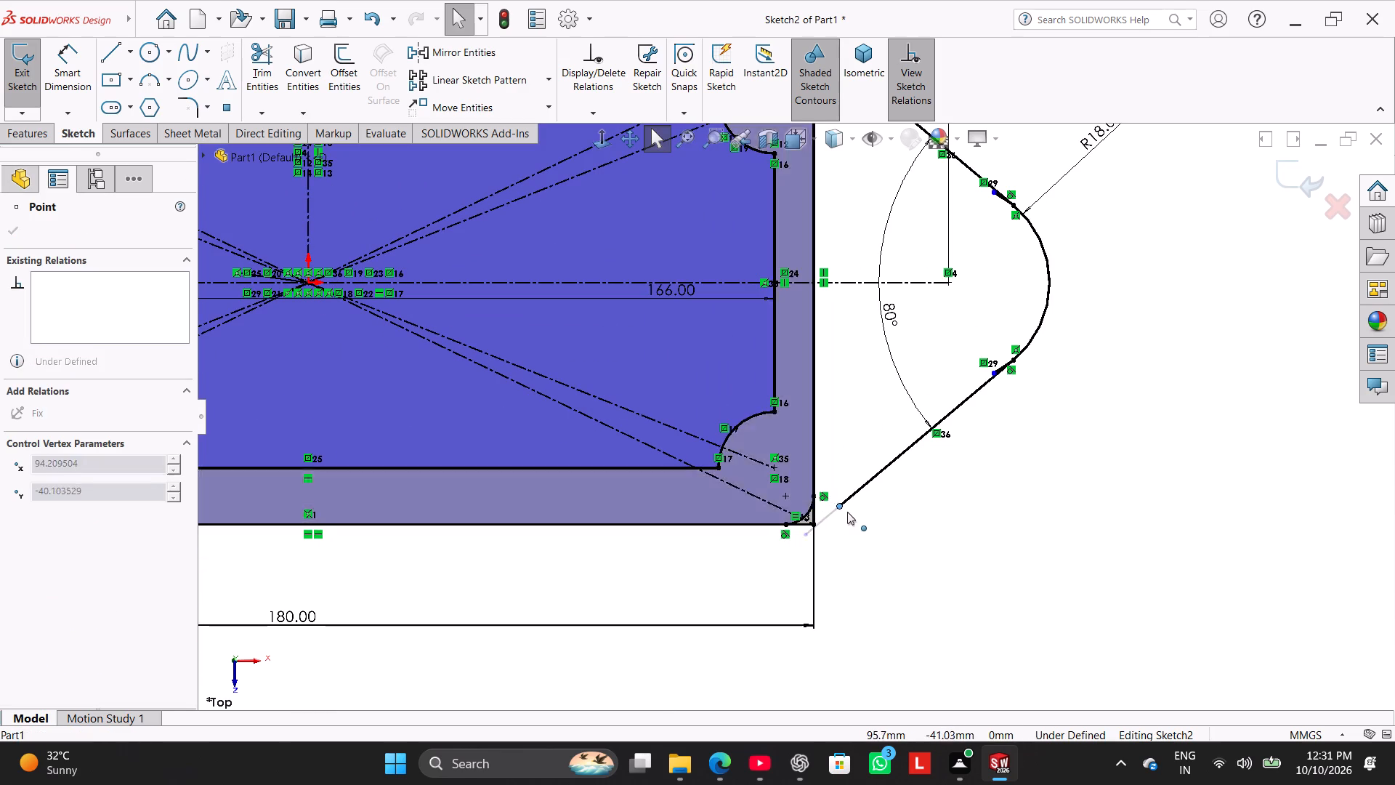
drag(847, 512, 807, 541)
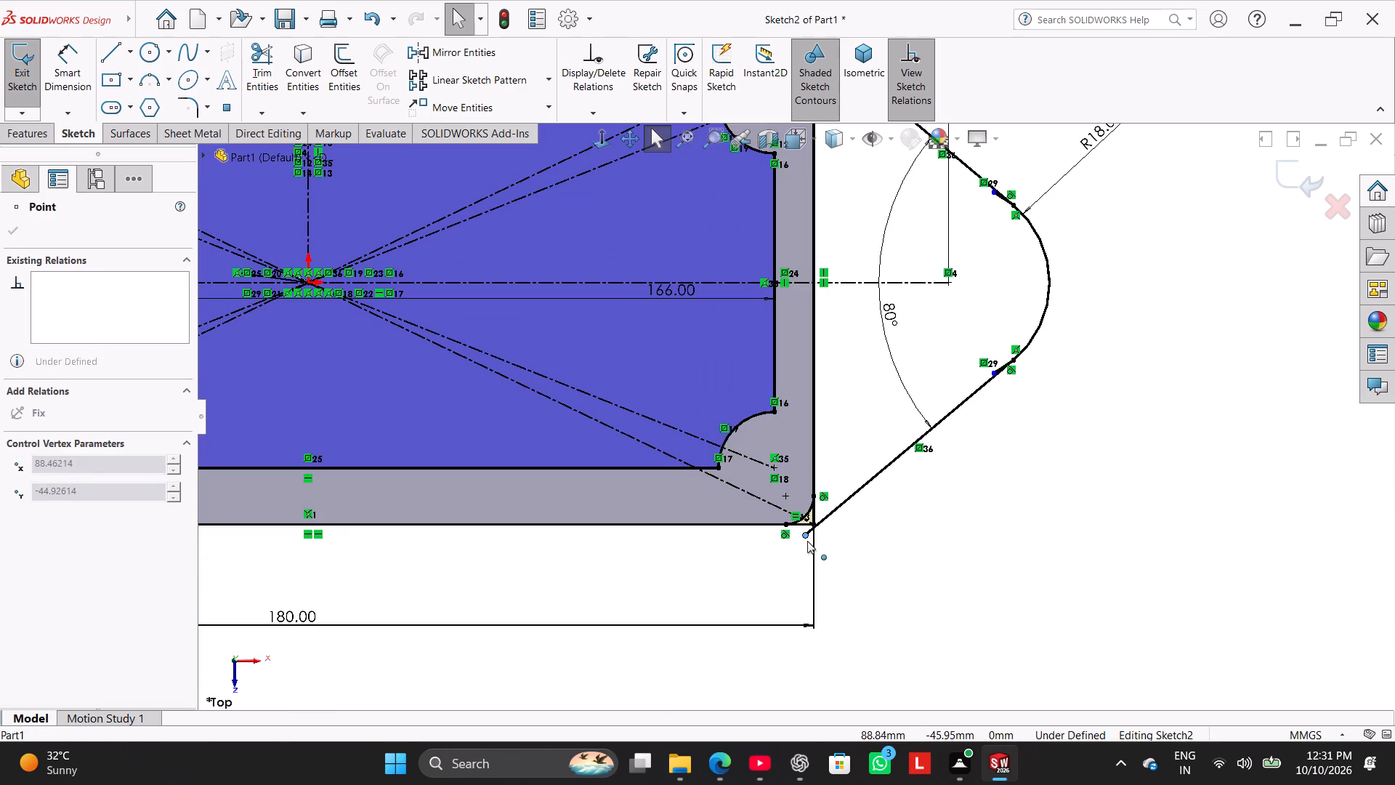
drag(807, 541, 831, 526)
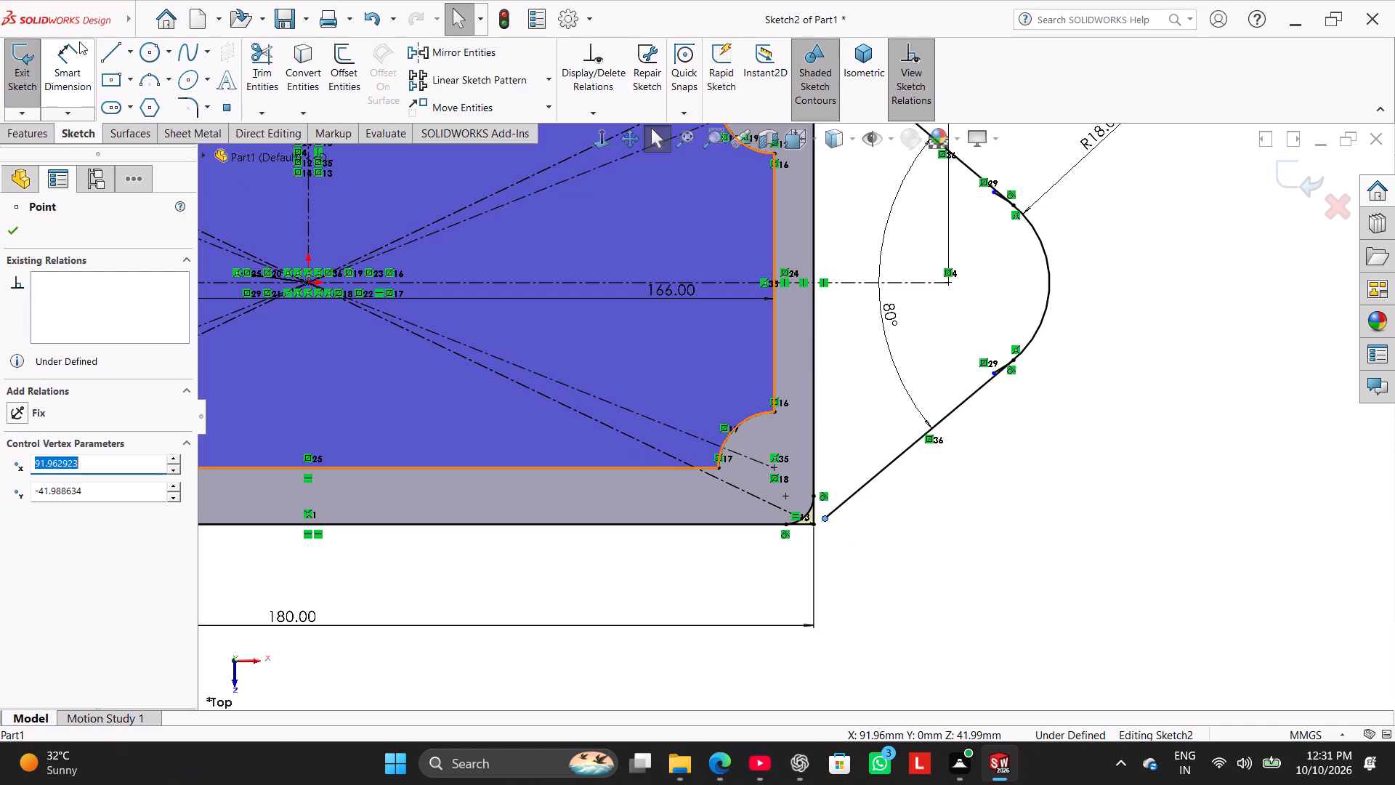
Sketch a horizontal line about 1.2 mm long outward from the body's lower right corner.
click(105, 48)
scroll(890, 528, down, 9)
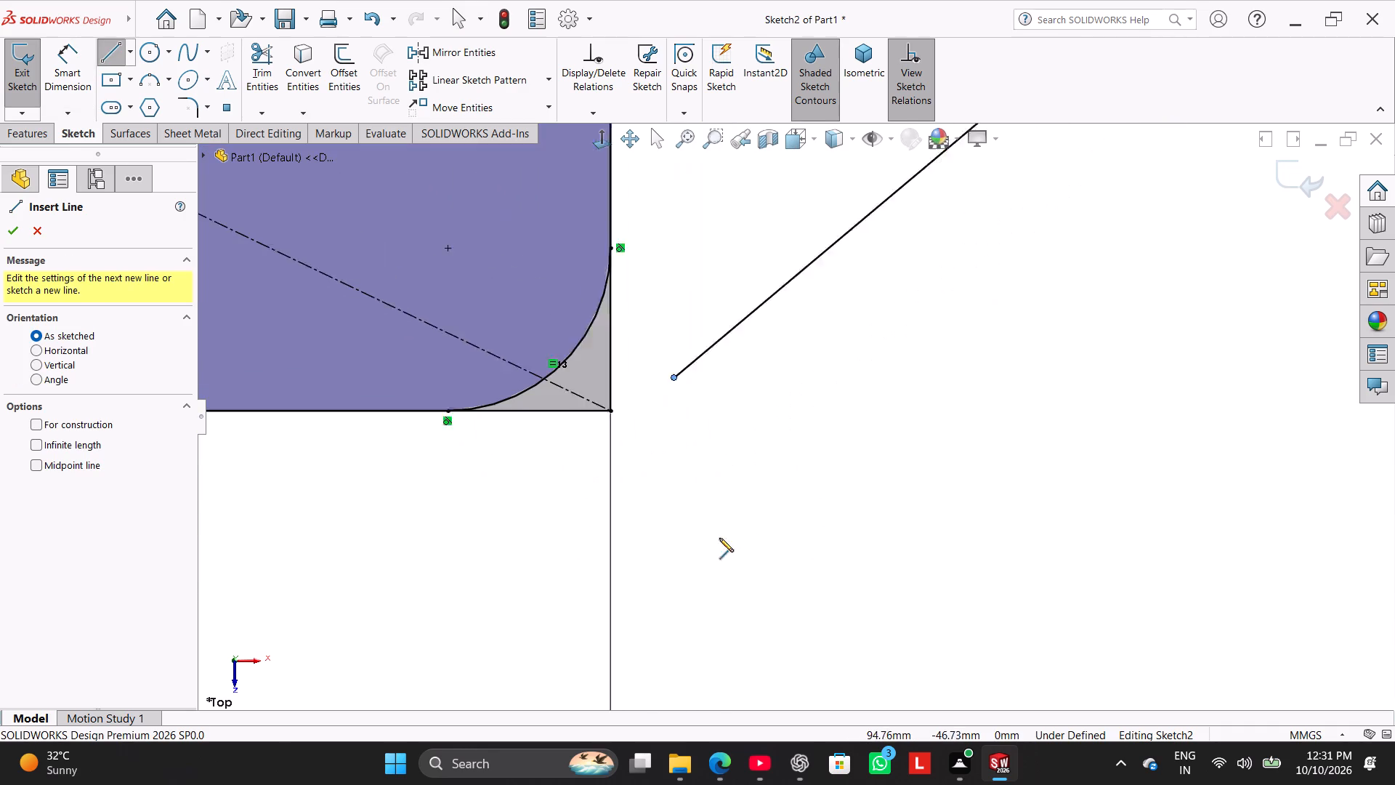
click(581, 382)
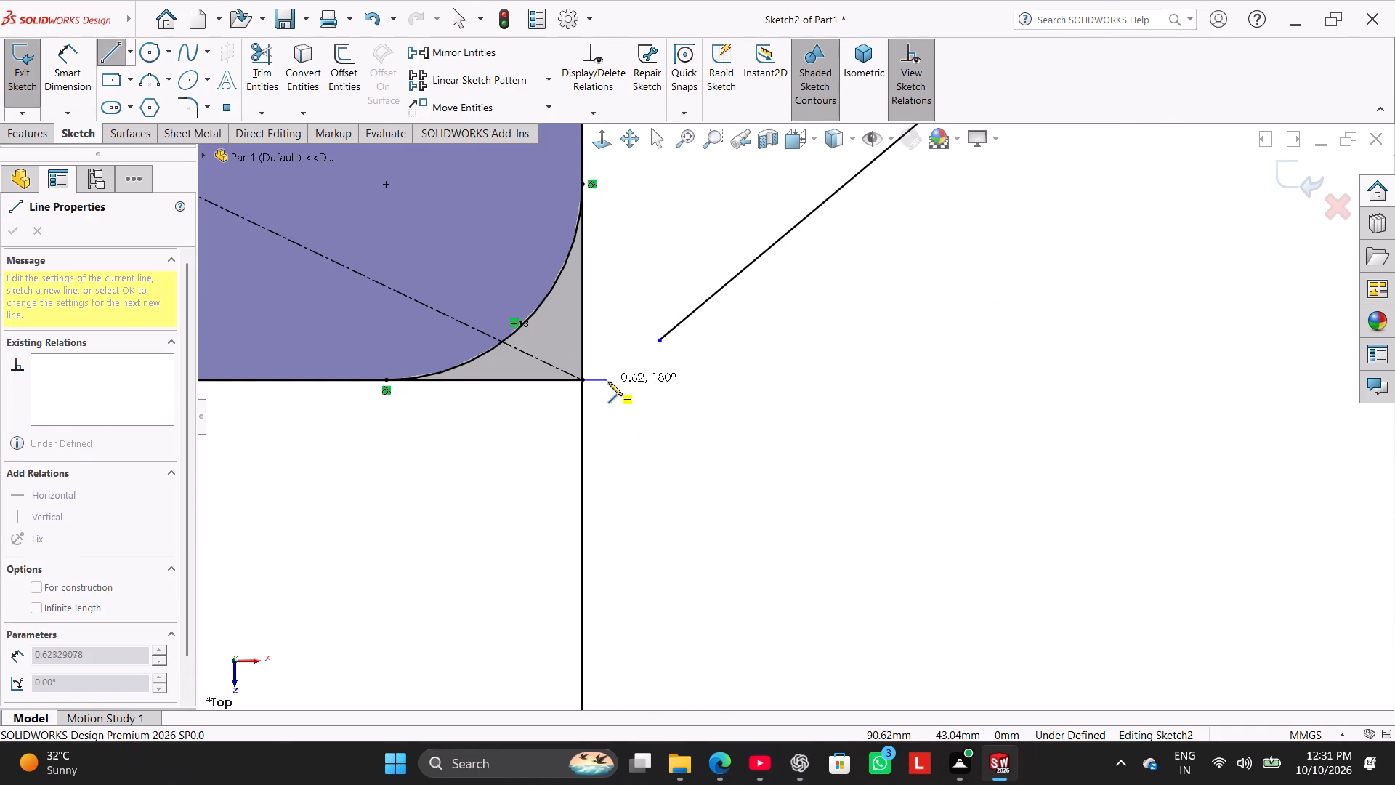
click(628, 382)
right_click(679, 279)
click(710, 286)
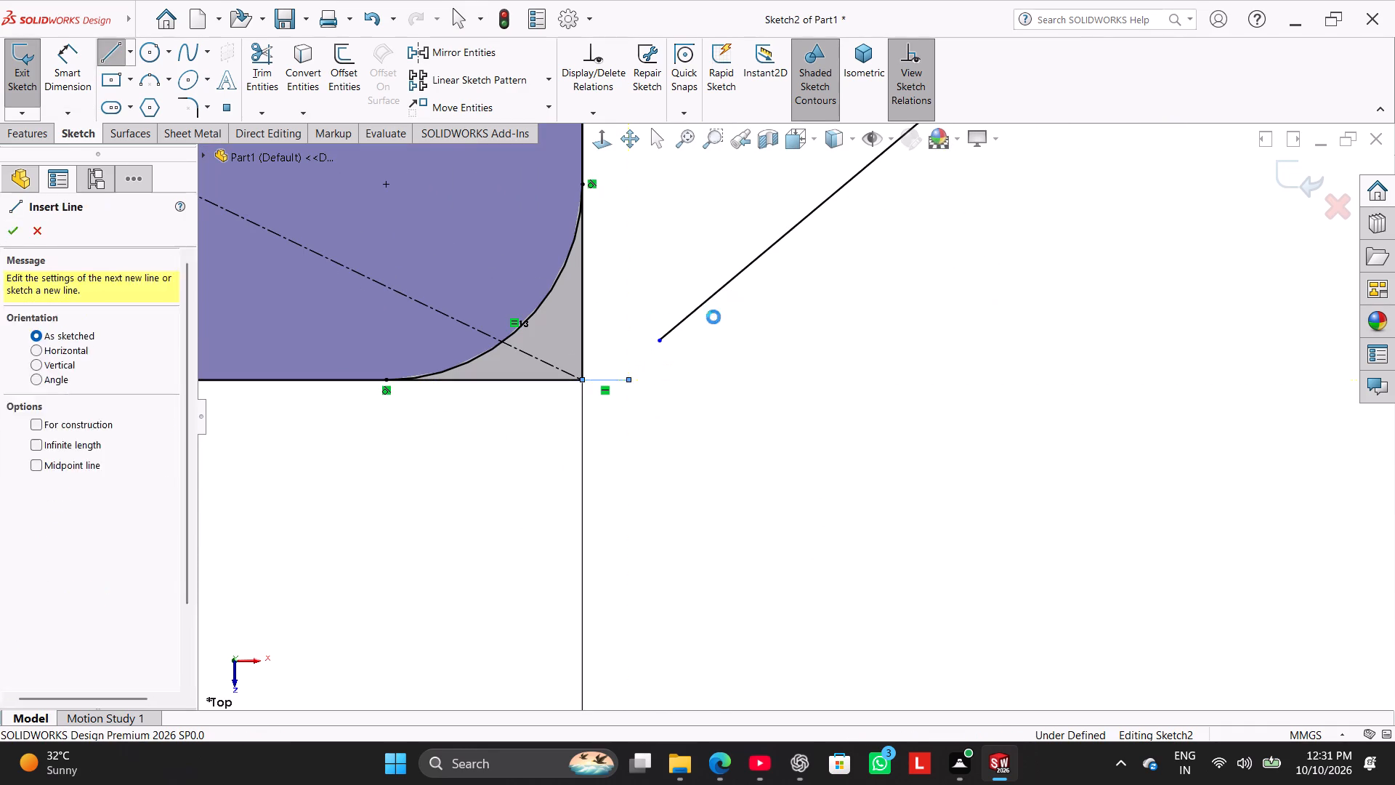
Mirror the short horizontal line about the horizontal centerline to the body's upper right corner.
scroll(646, 327, up, 12)
scroll(844, 275, down, 2)
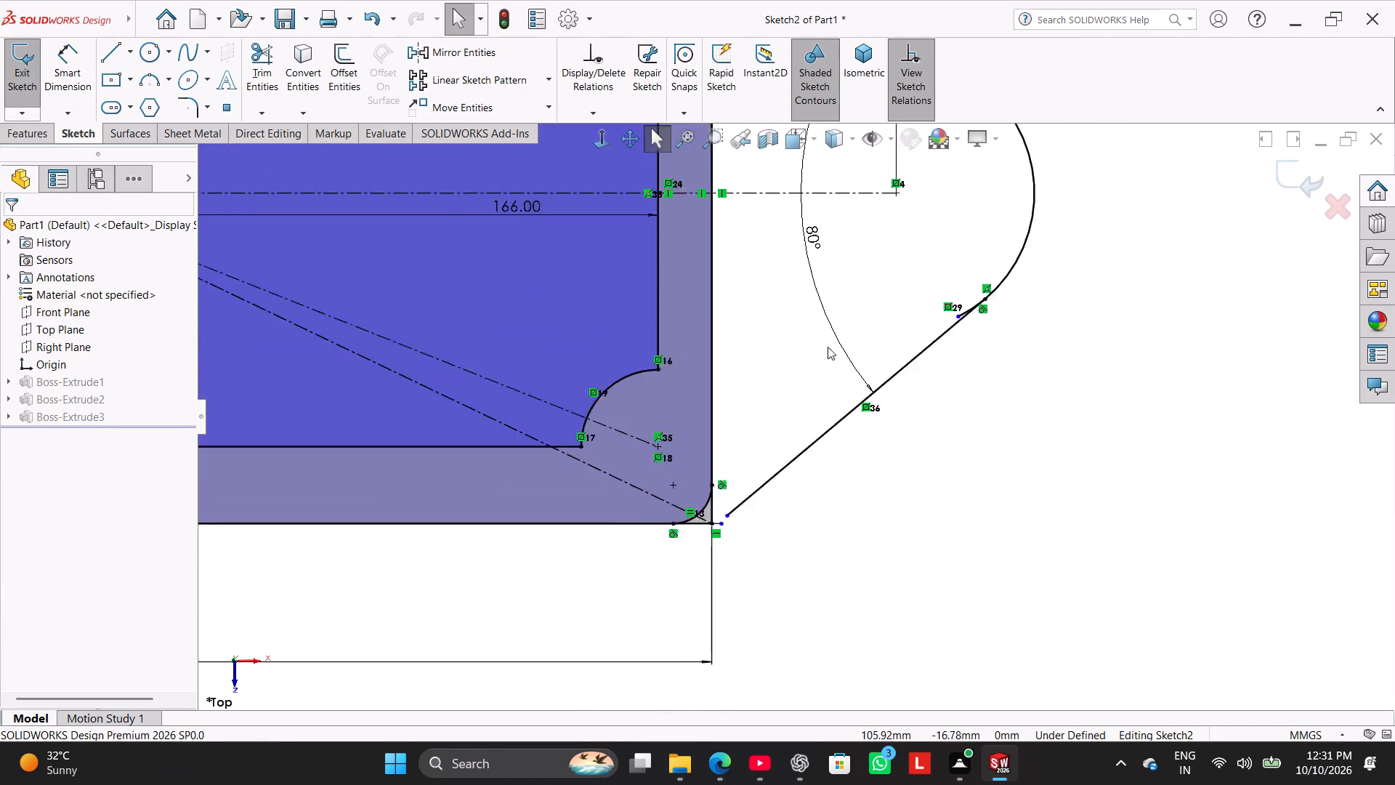
scroll(828, 347, down, 5)
scroll(684, 565, up, 4)
scroll(687, 589, down, 4)
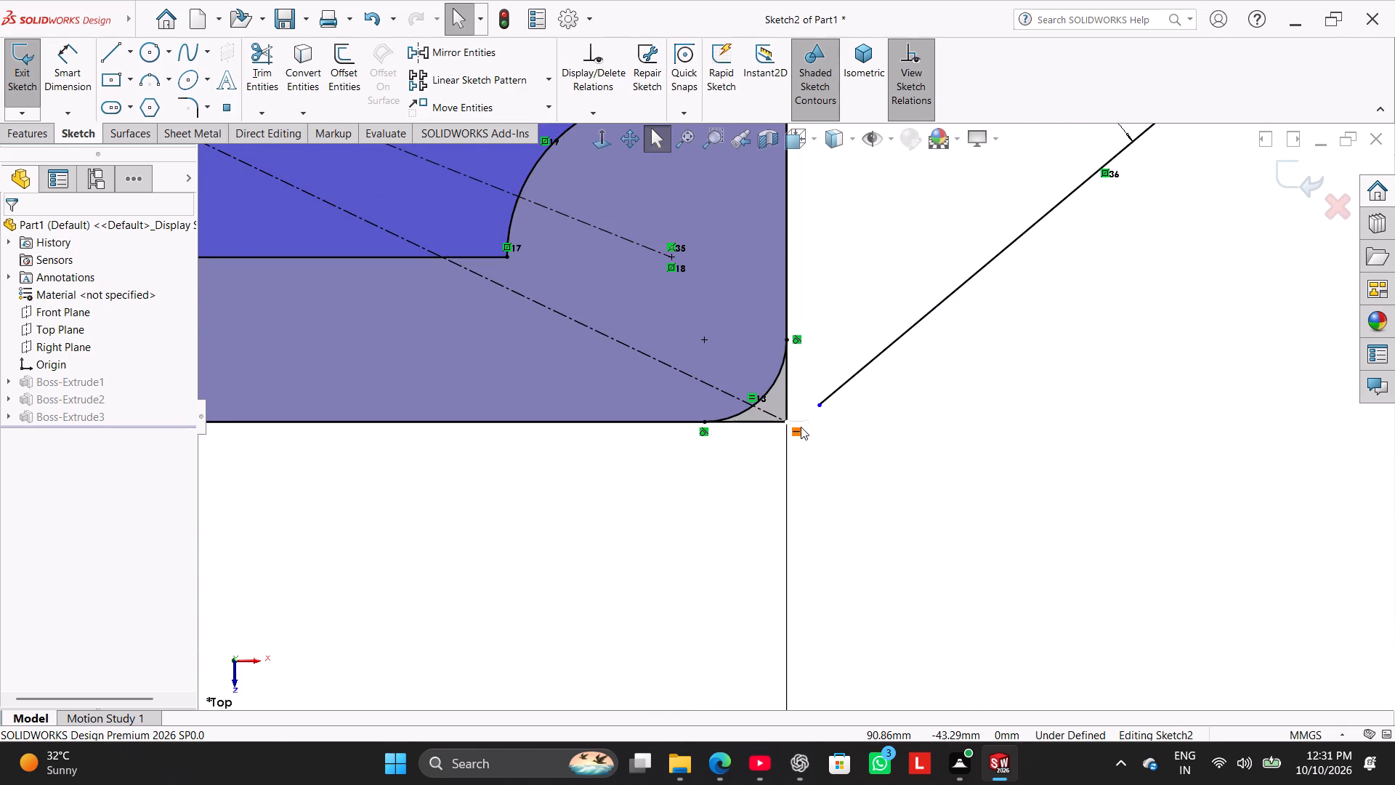
ctrl+click(801, 426)
ctrl+scroll(911, 225, up, 8)
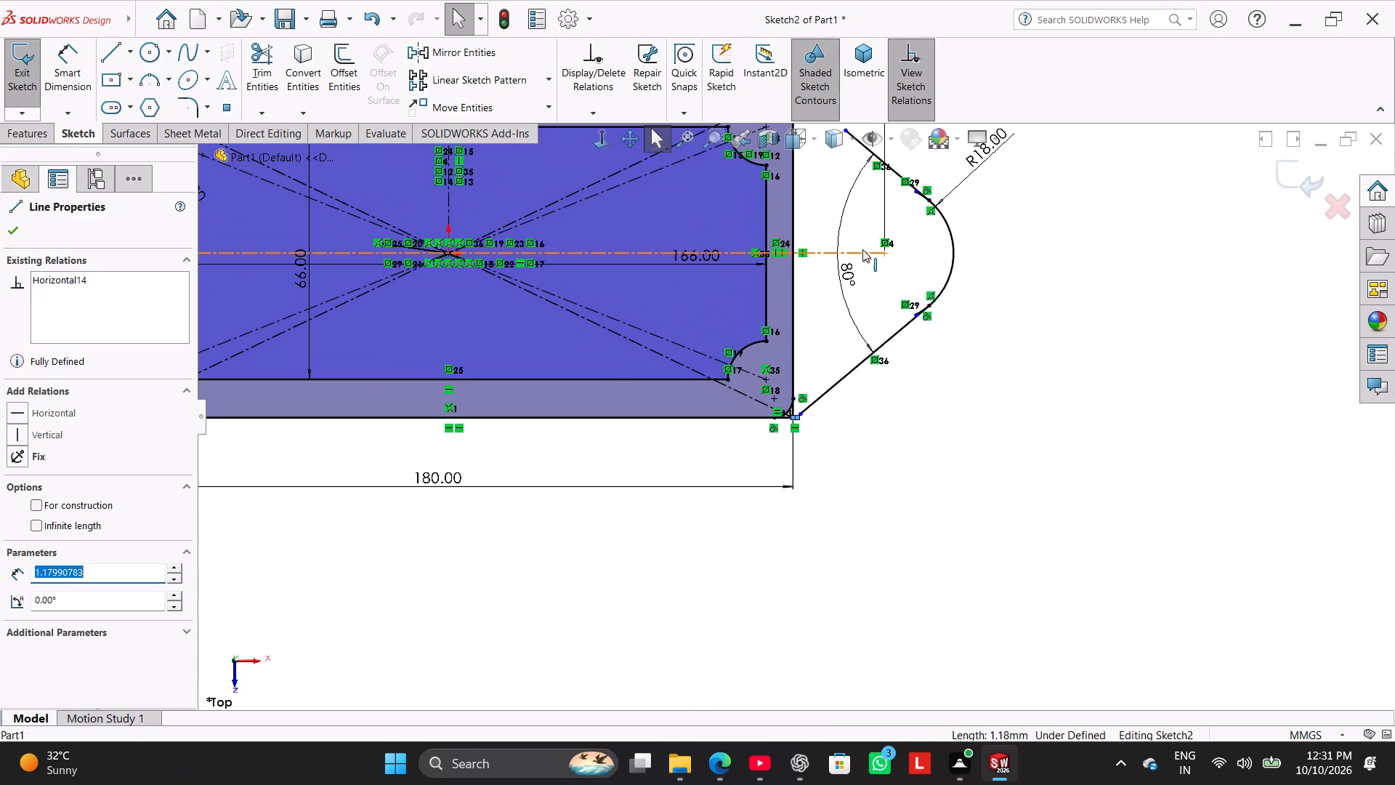
ctrl+click(862, 251)
click(448, 55)
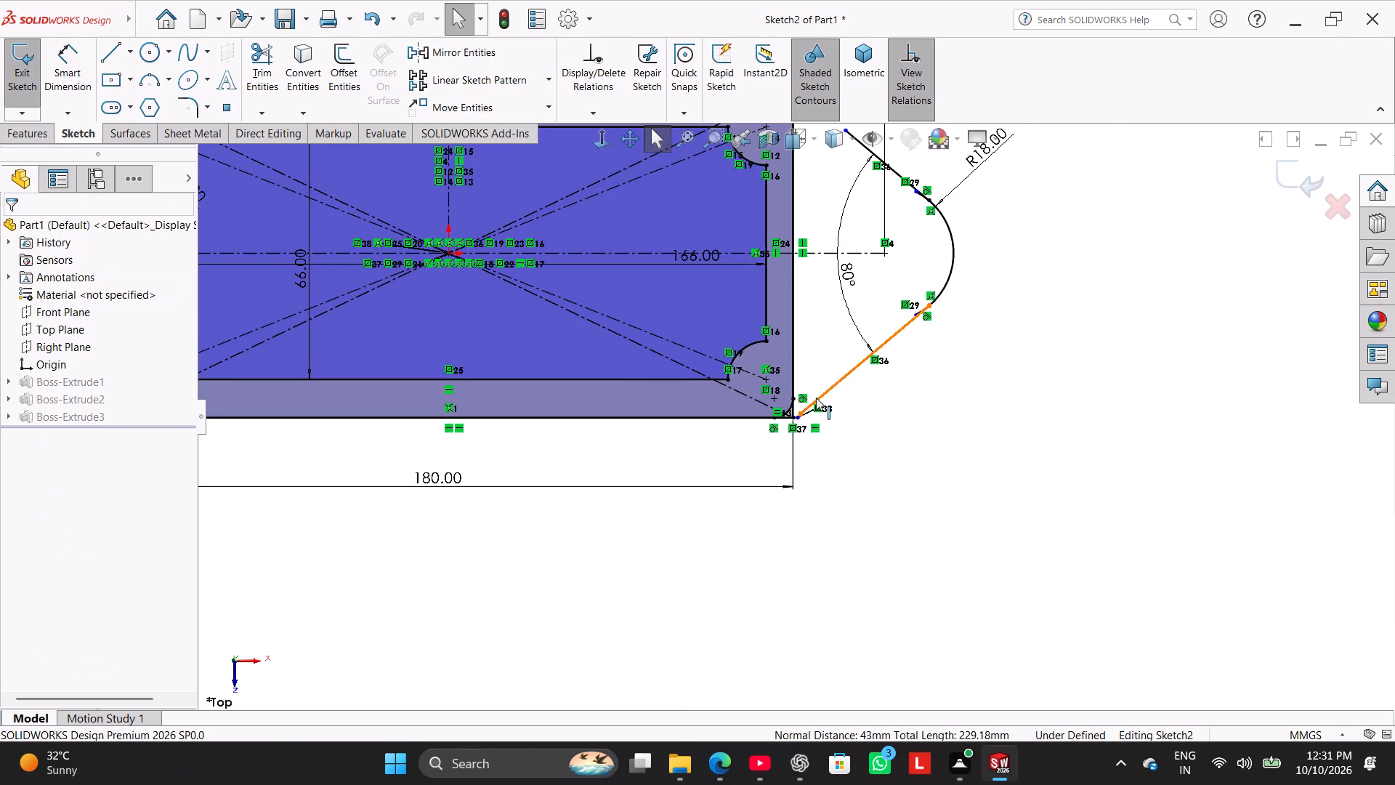
Attach the lower slanted line's free end to the short horizontal line at the body's lower right corner.
scroll(817, 398, down, 17)
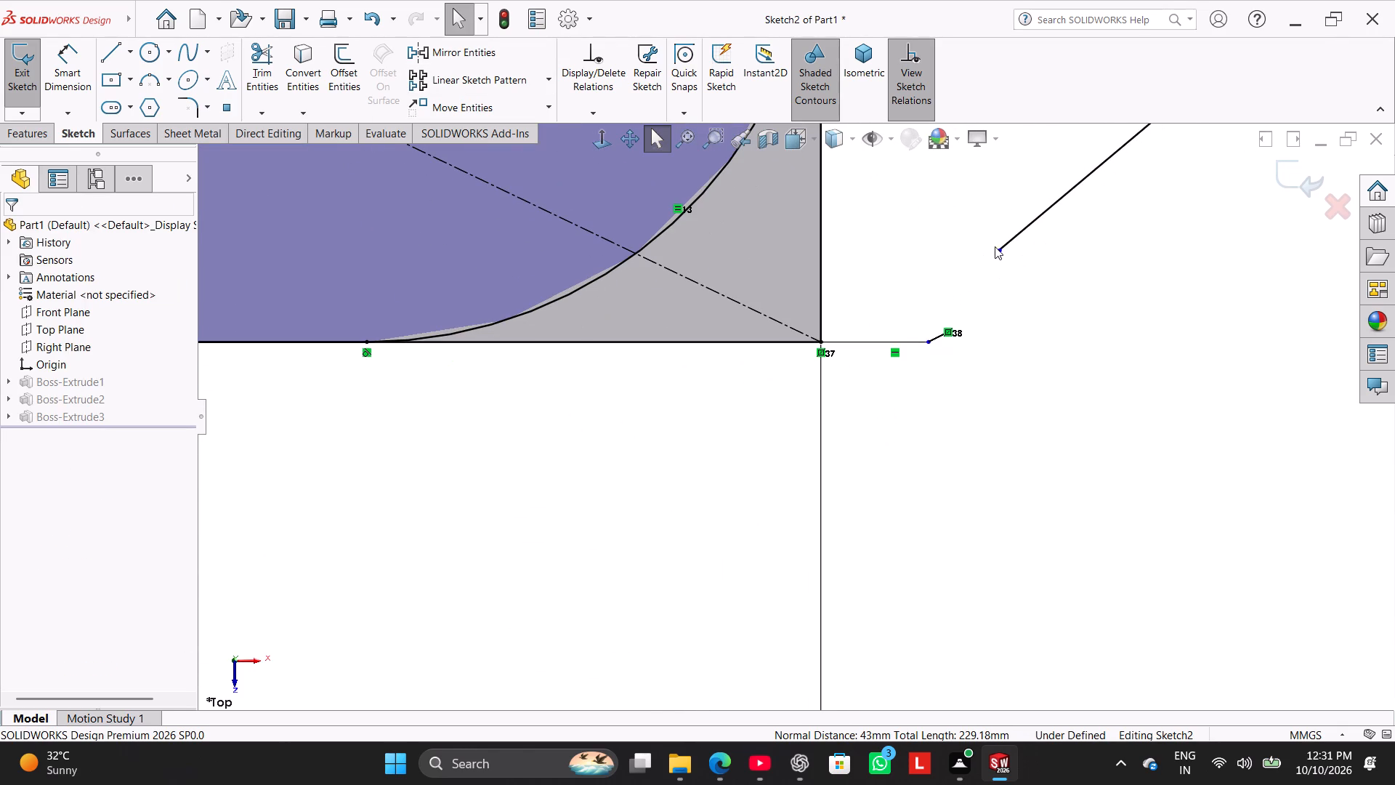
drag(999, 246, 865, 339)
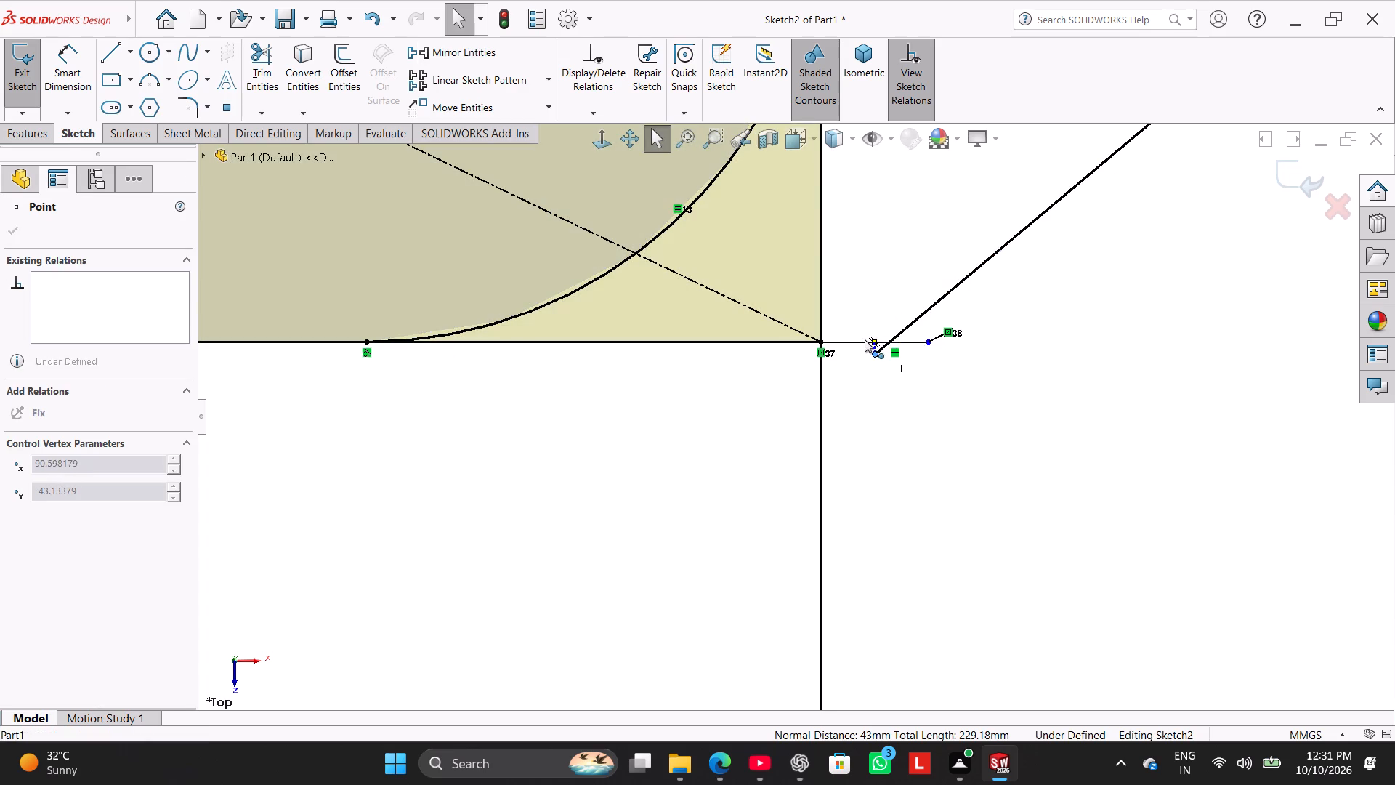
drag(865, 339, 878, 329)
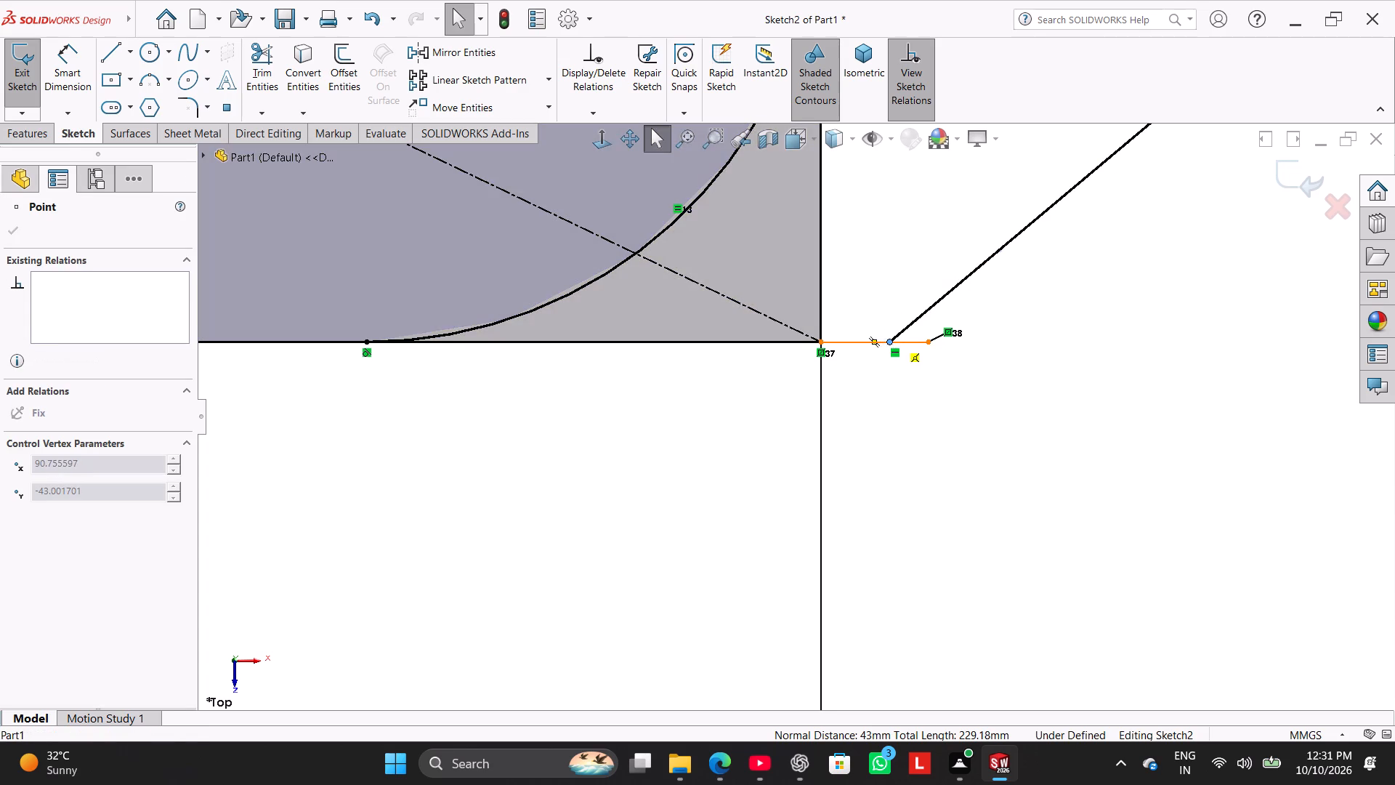
click(882, 403)
Trim the part of the lower short horizontal line that extends beyond the slanted line.
click(270, 55)
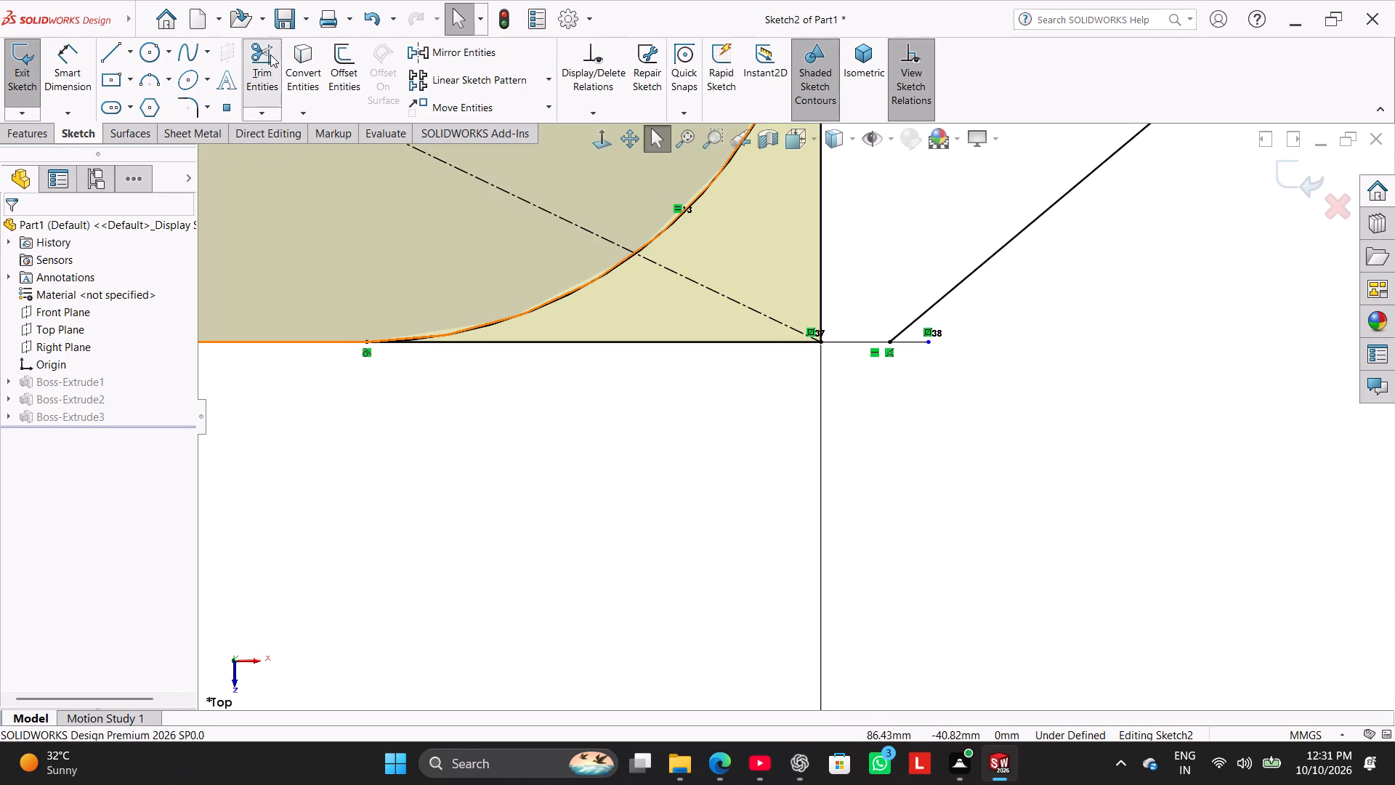
scroll(938, 364, down, 5)
drag(885, 253, 789, 353)
scroll(801, 345, up, 2)
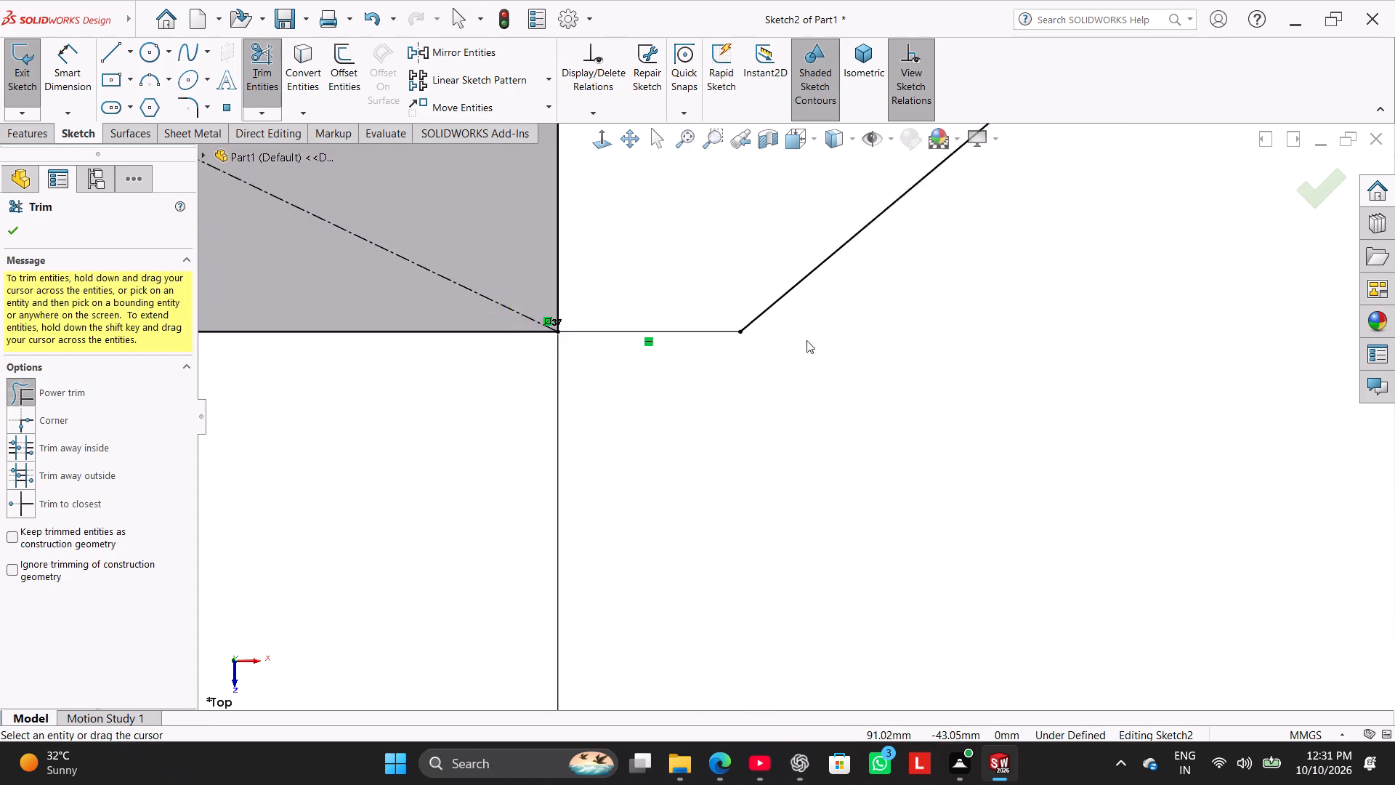
scroll(806, 340, up, 13)
scroll(919, 249, up, 6)
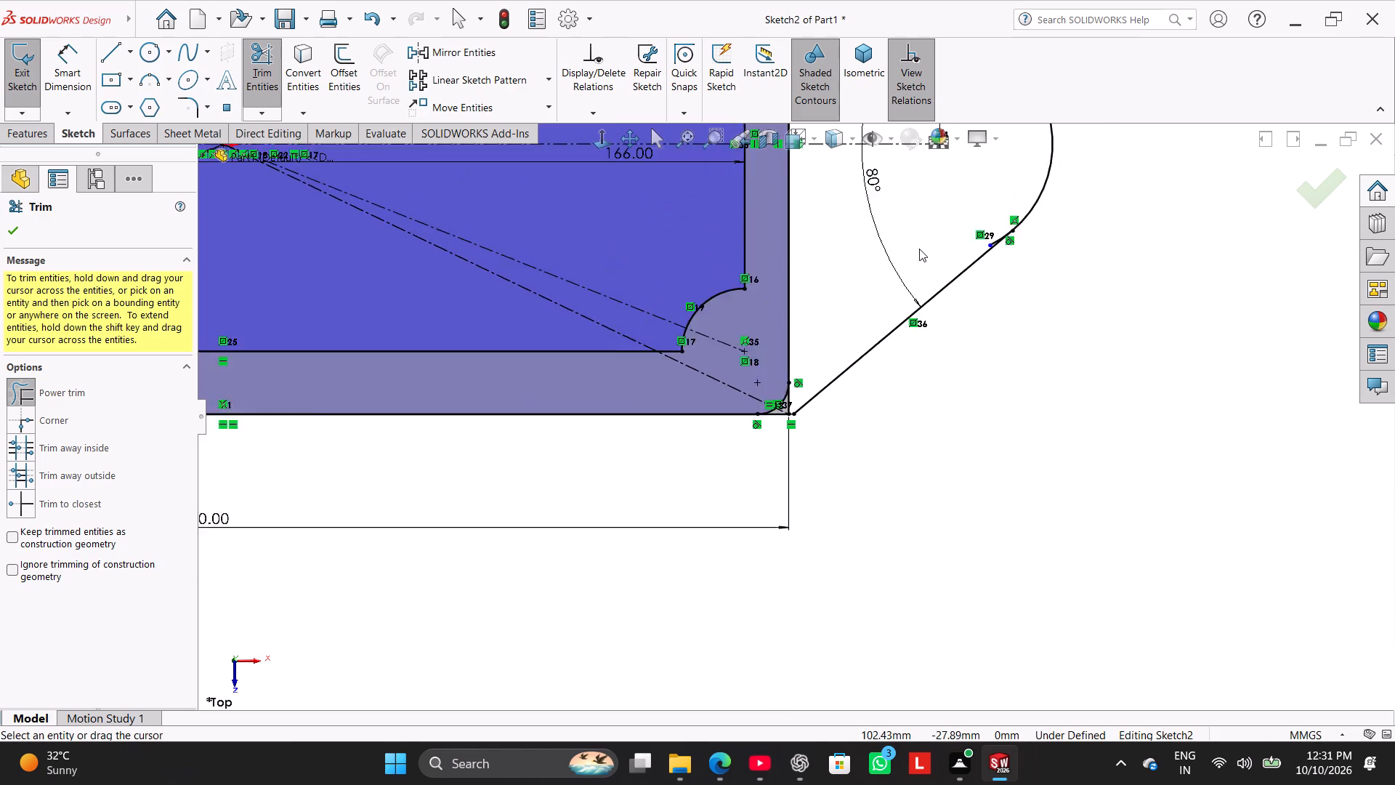
Extend the upper slanted line with Power trim until it crosses the short horizontal line at the body's upper right corner.
scroll(919, 249, up, 5)
scroll(852, 201, down, 2)
scroll(805, 246, down, 8)
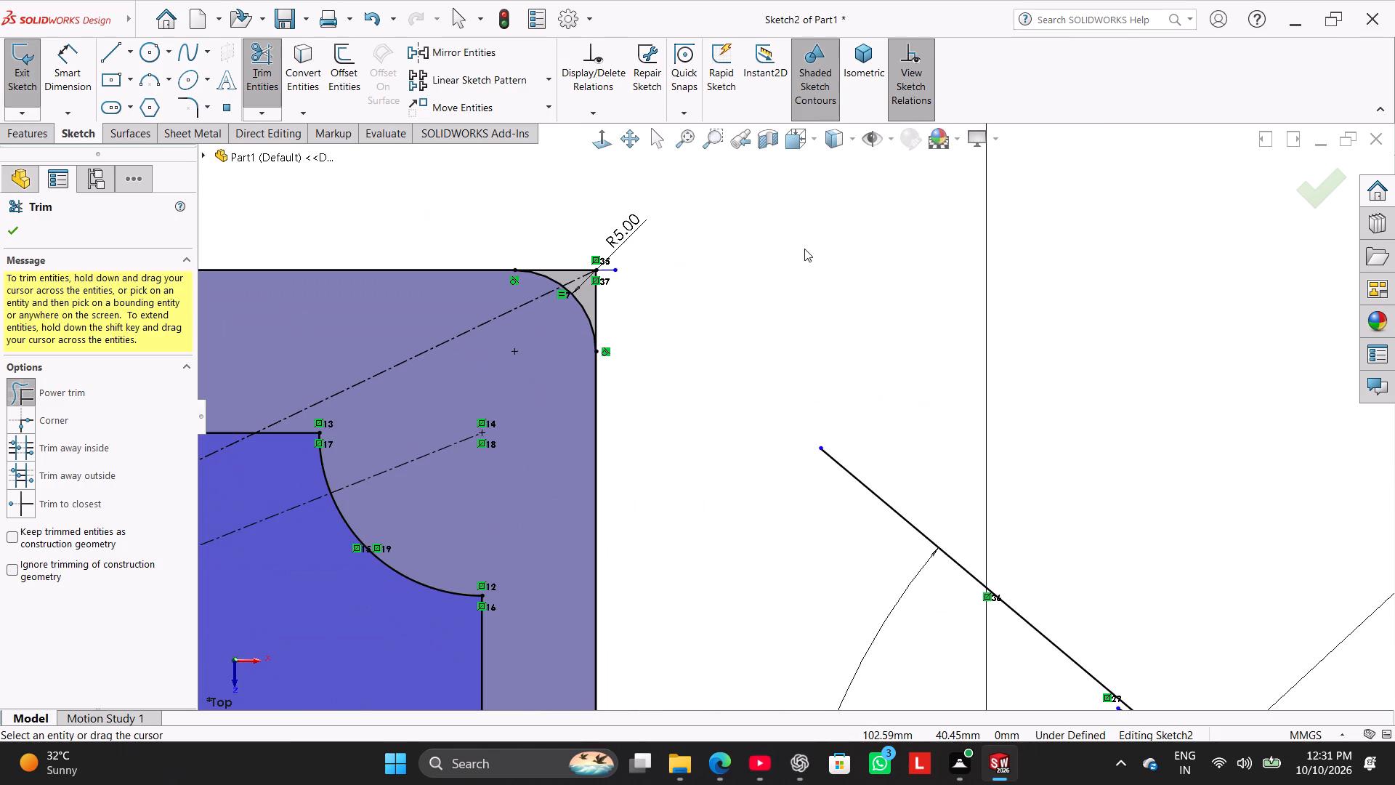
right_click(804, 249)
click(762, 253)
drag(820, 448, 674, 317)
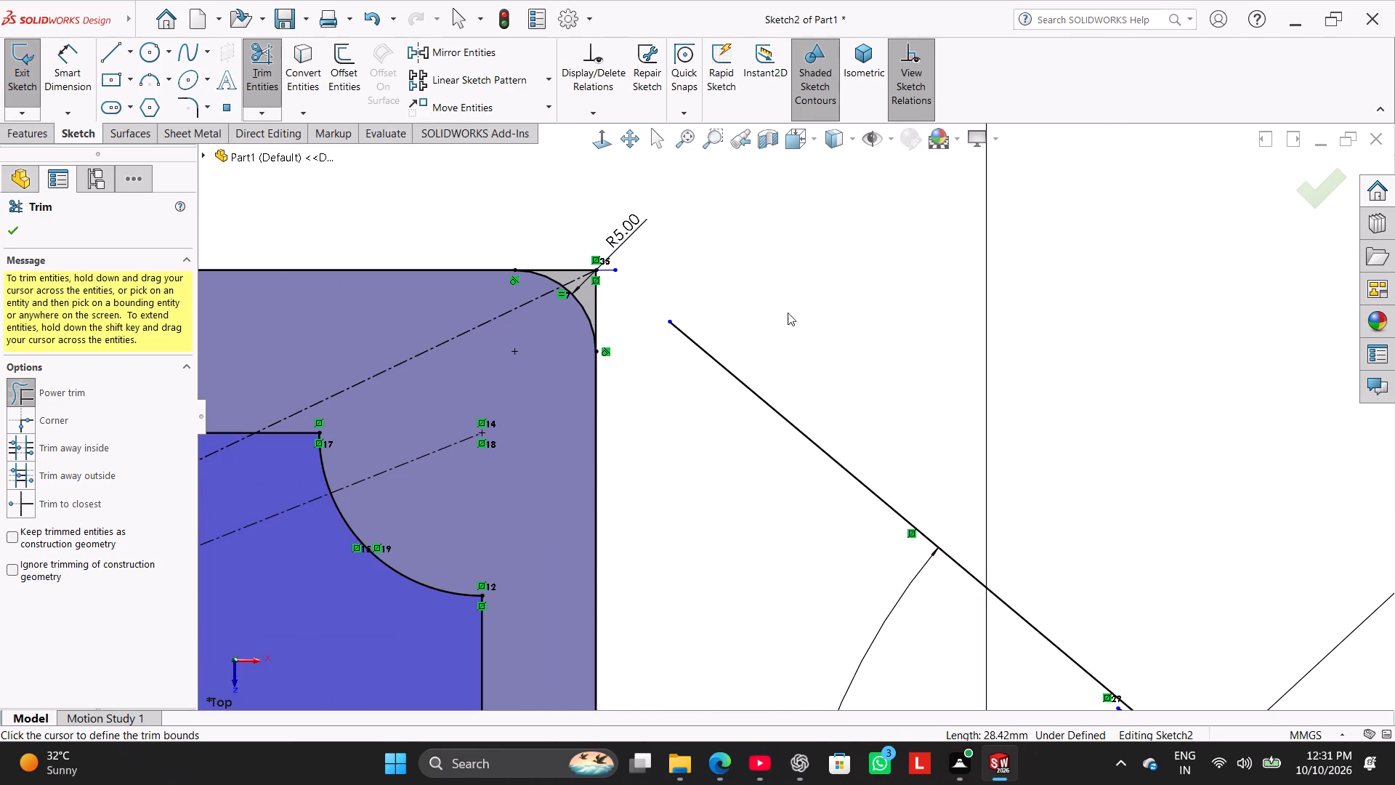
drag(668, 320, 610, 267)
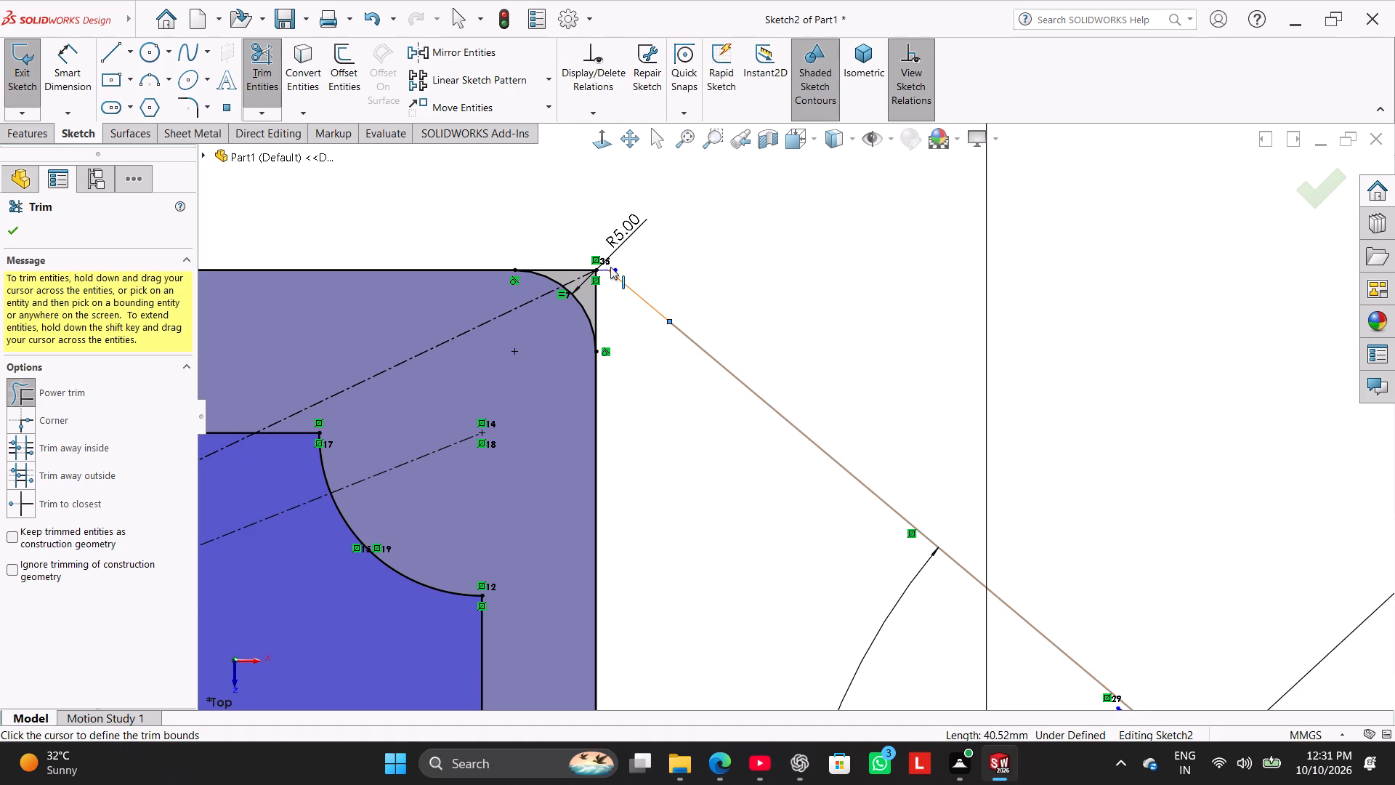
drag(610, 267, 595, 249)
click(713, 300)
Trim the overhanging ends of the upper slanted line and short horizontal line where they cross, forming a clean corner.
scroll(599, 249, down, 5)
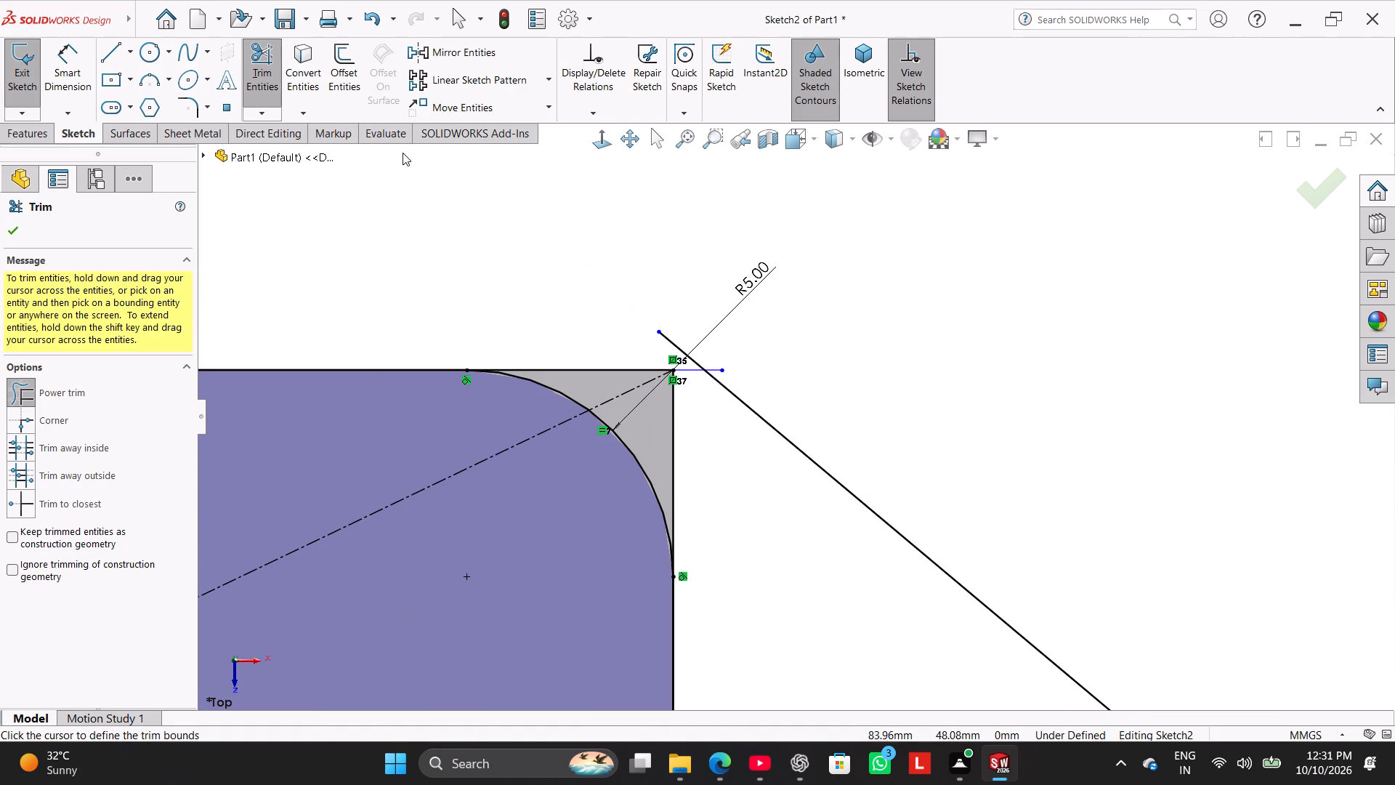
scroll(629, 297, down, 7)
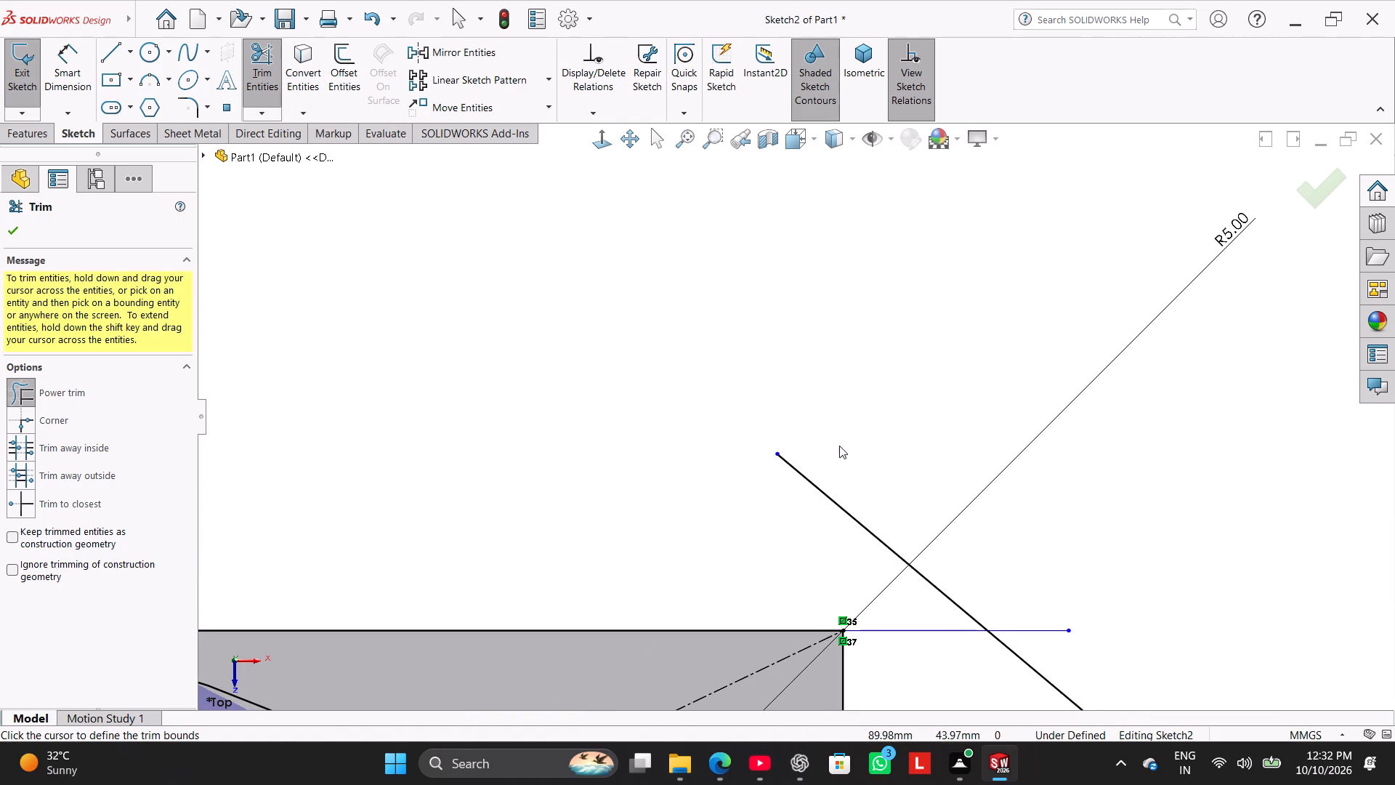
drag(839, 446, 776, 500)
drag(1019, 601, 1083, 660)
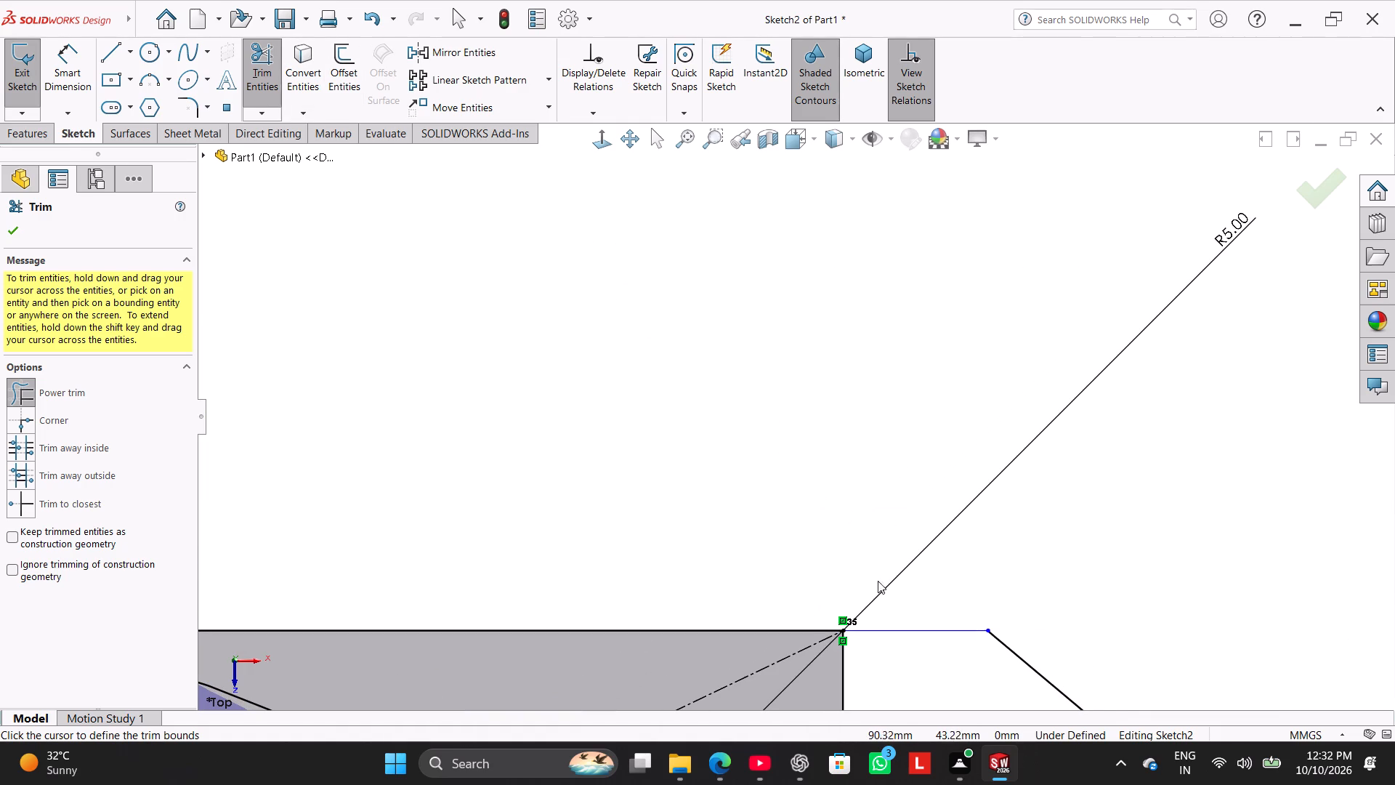
right_click(746, 488)
click(817, 536)
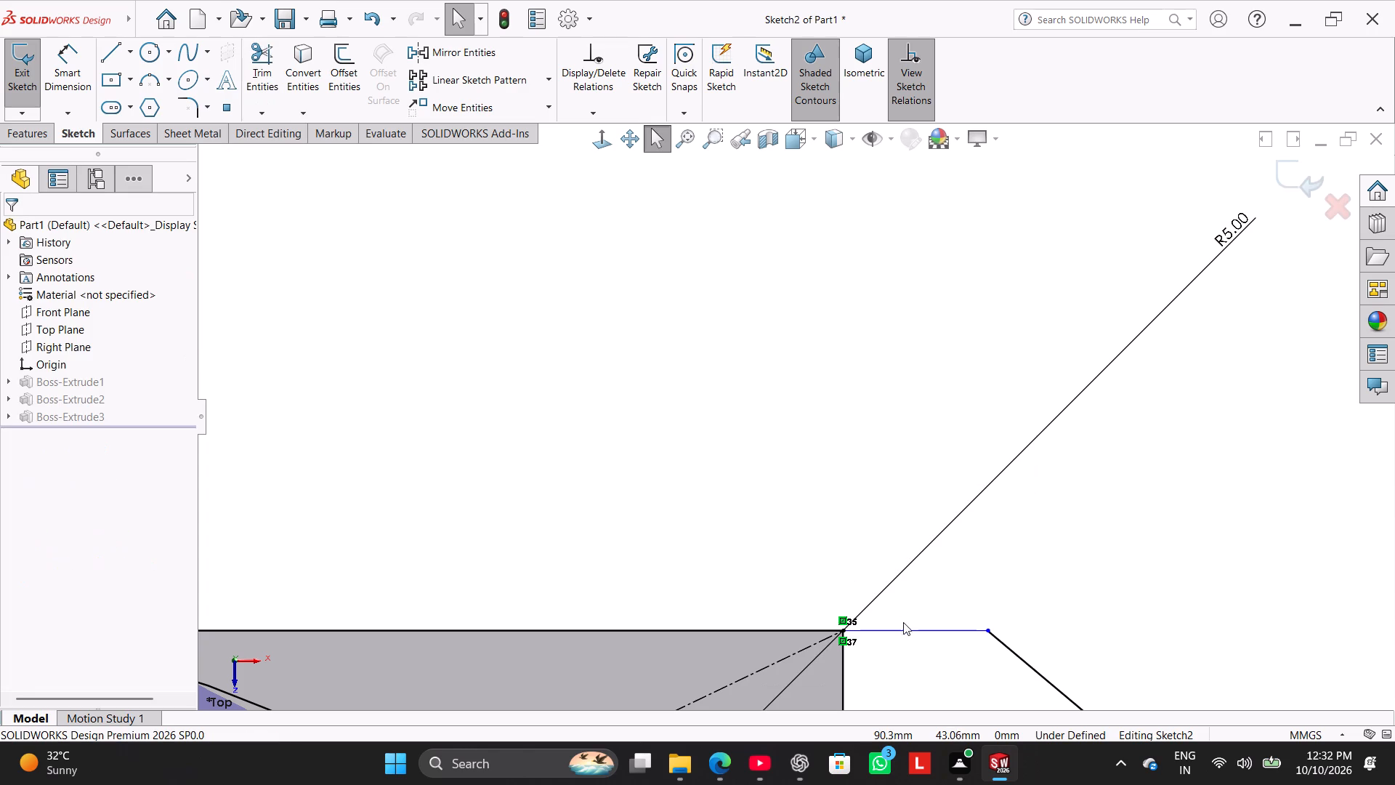
Add a Horizontal relation to the short line at the body's upper right corner.
right_click(915, 629)
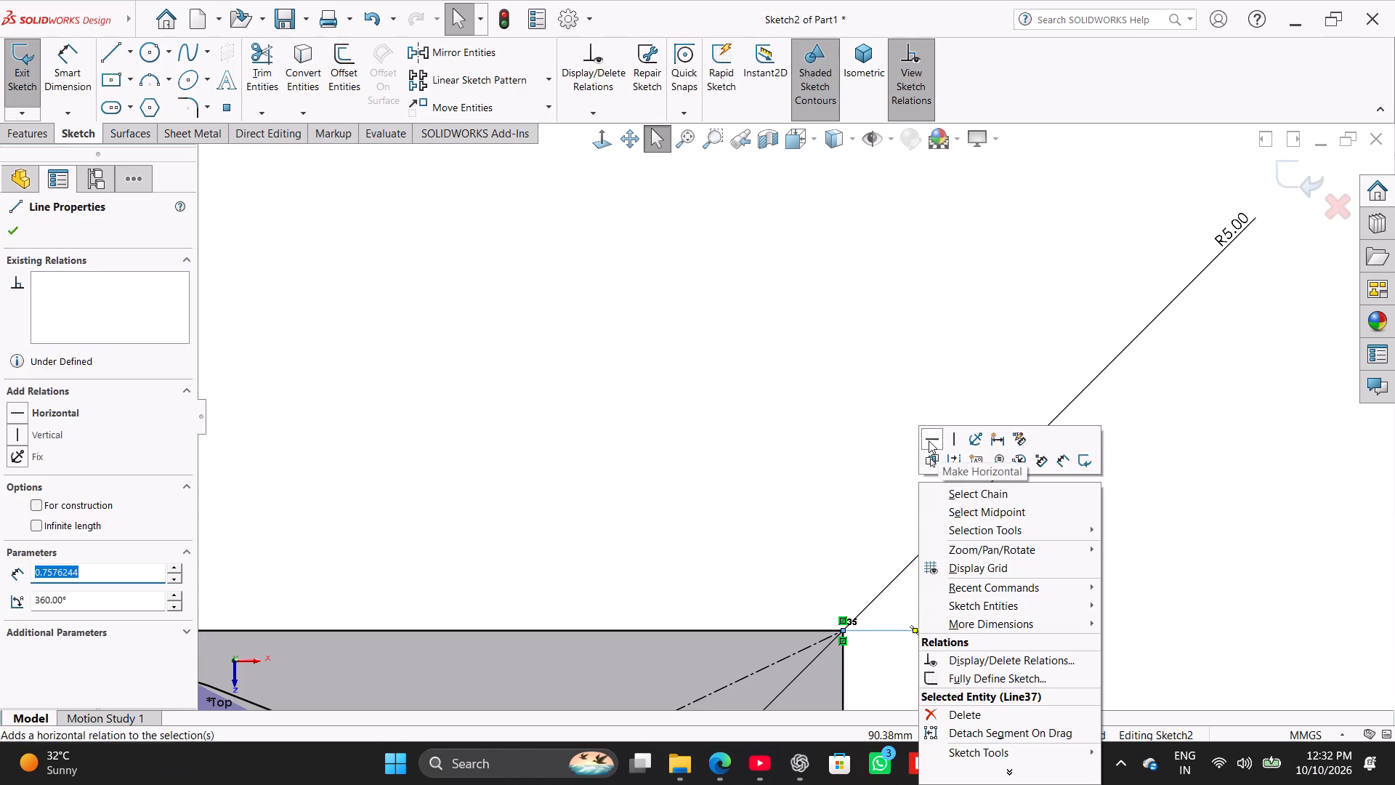
click(927, 437)
scroll(1041, 677, up, 6)
click(940, 595)
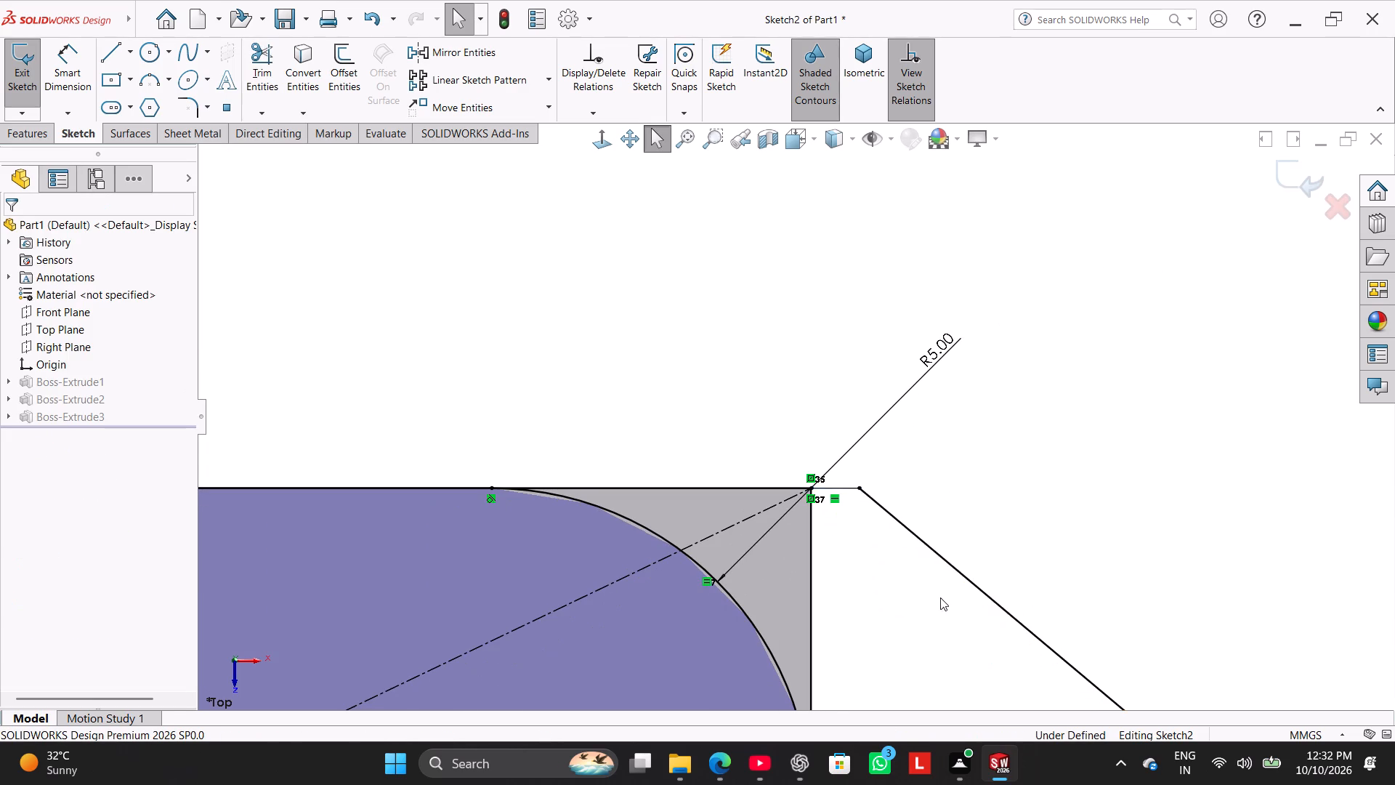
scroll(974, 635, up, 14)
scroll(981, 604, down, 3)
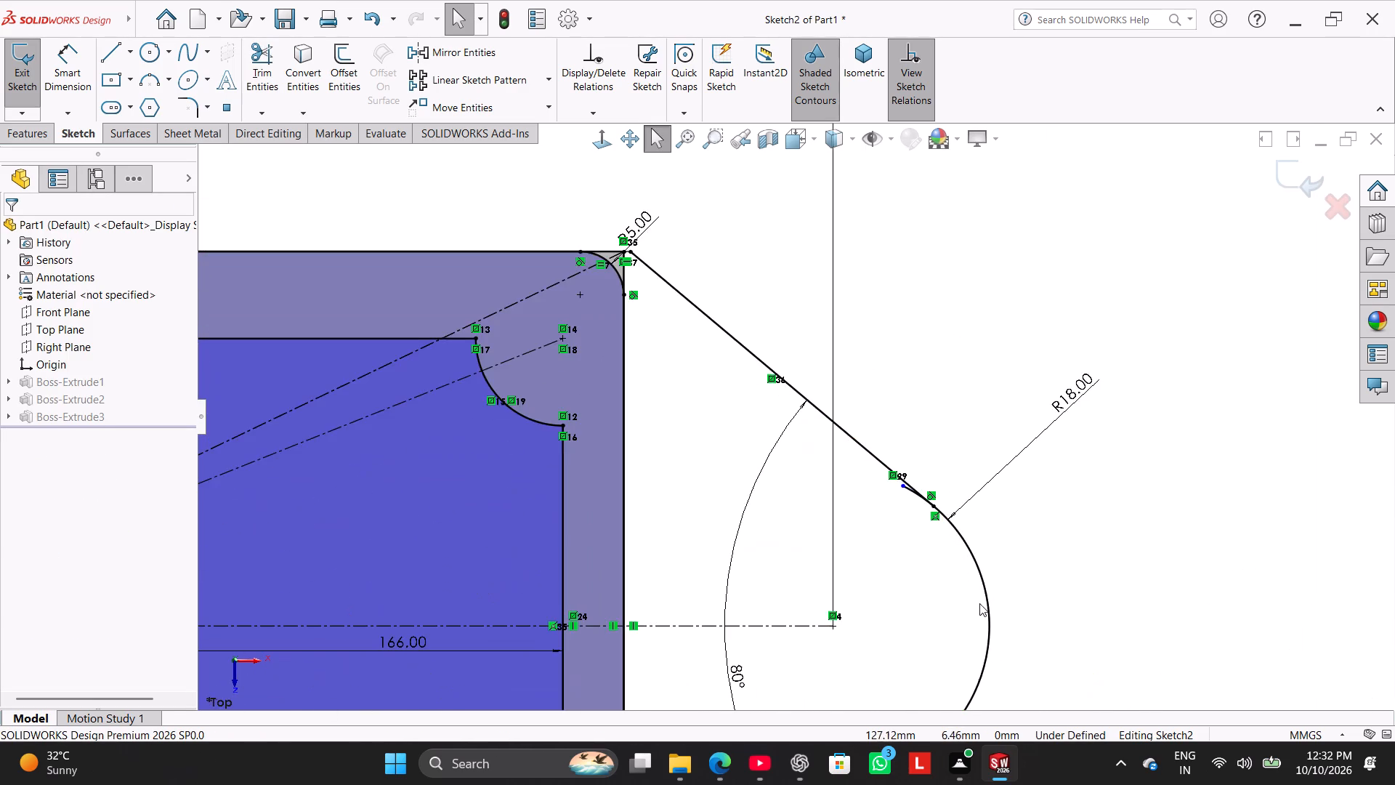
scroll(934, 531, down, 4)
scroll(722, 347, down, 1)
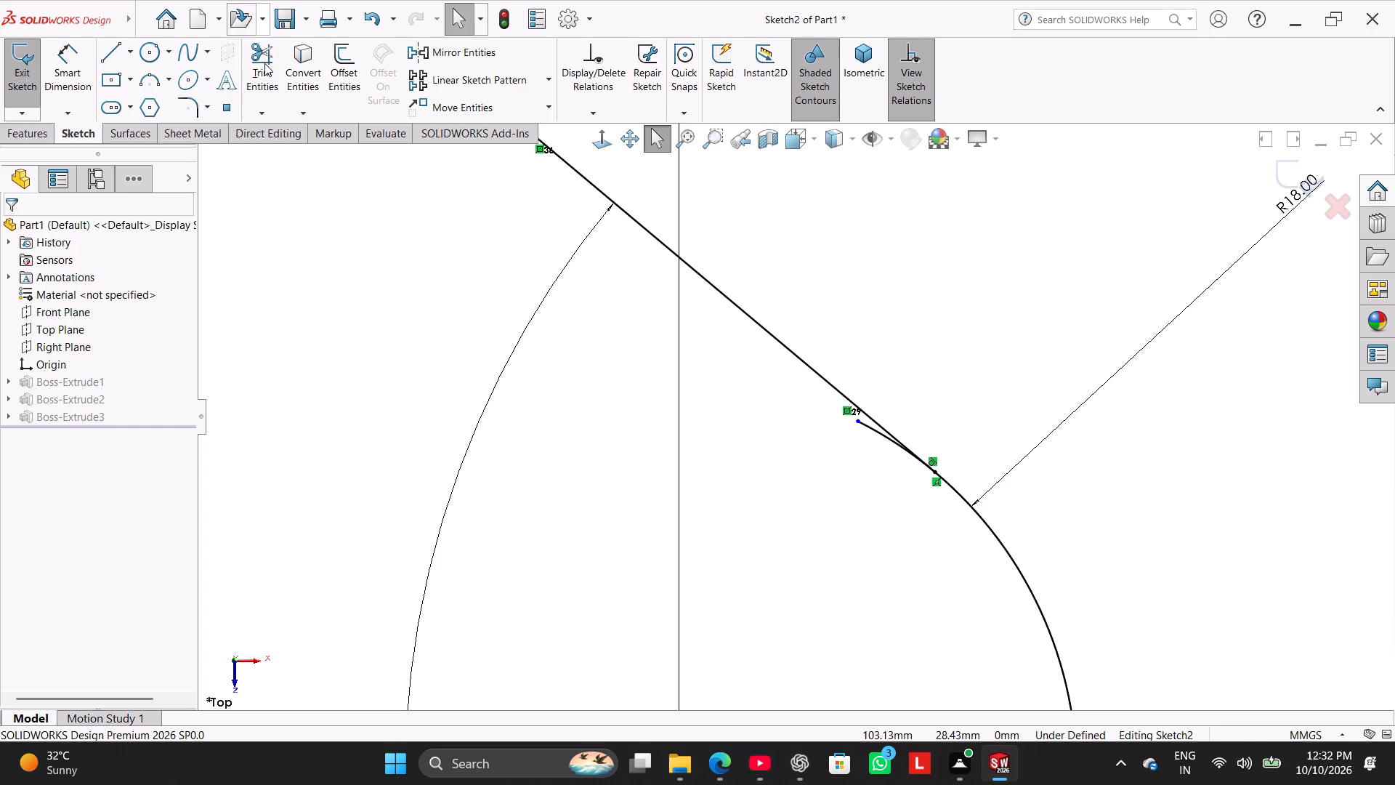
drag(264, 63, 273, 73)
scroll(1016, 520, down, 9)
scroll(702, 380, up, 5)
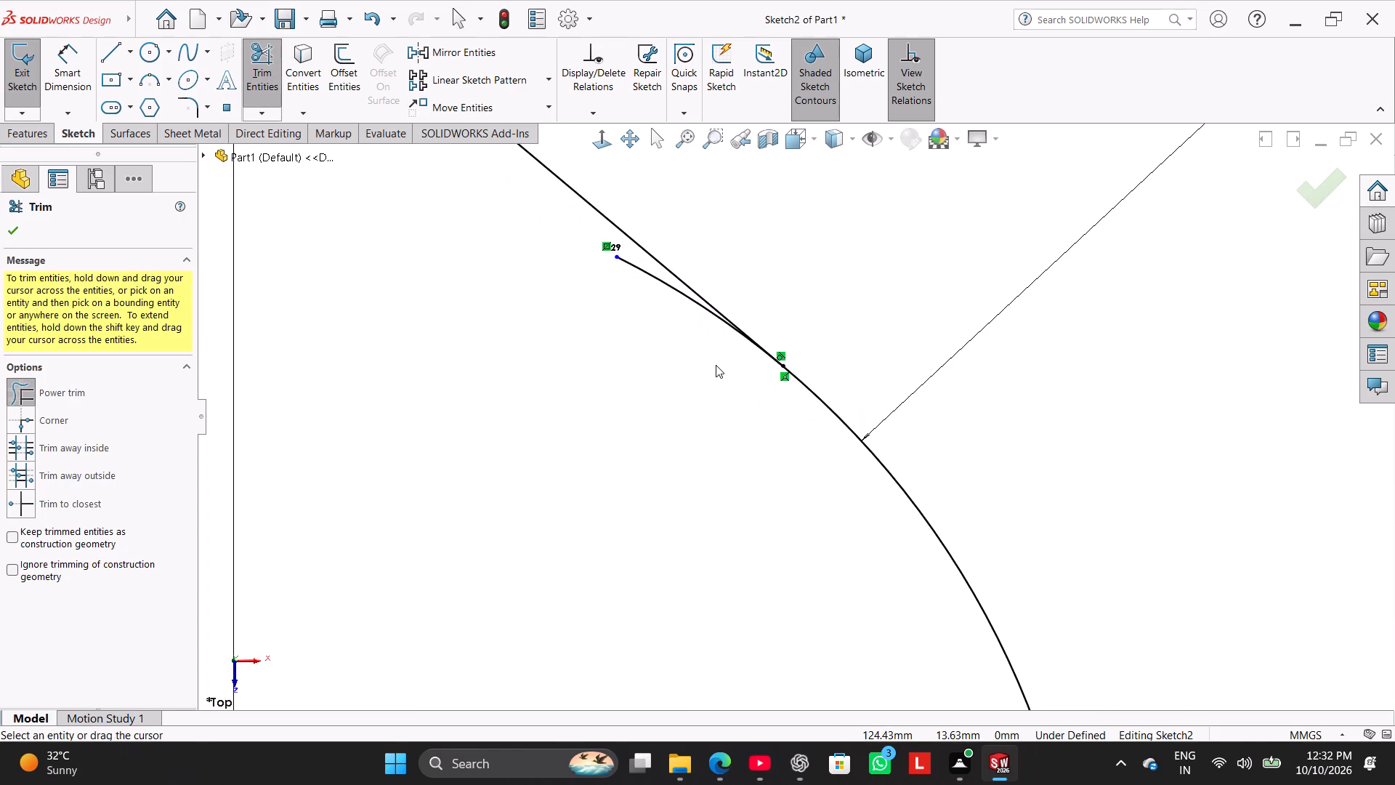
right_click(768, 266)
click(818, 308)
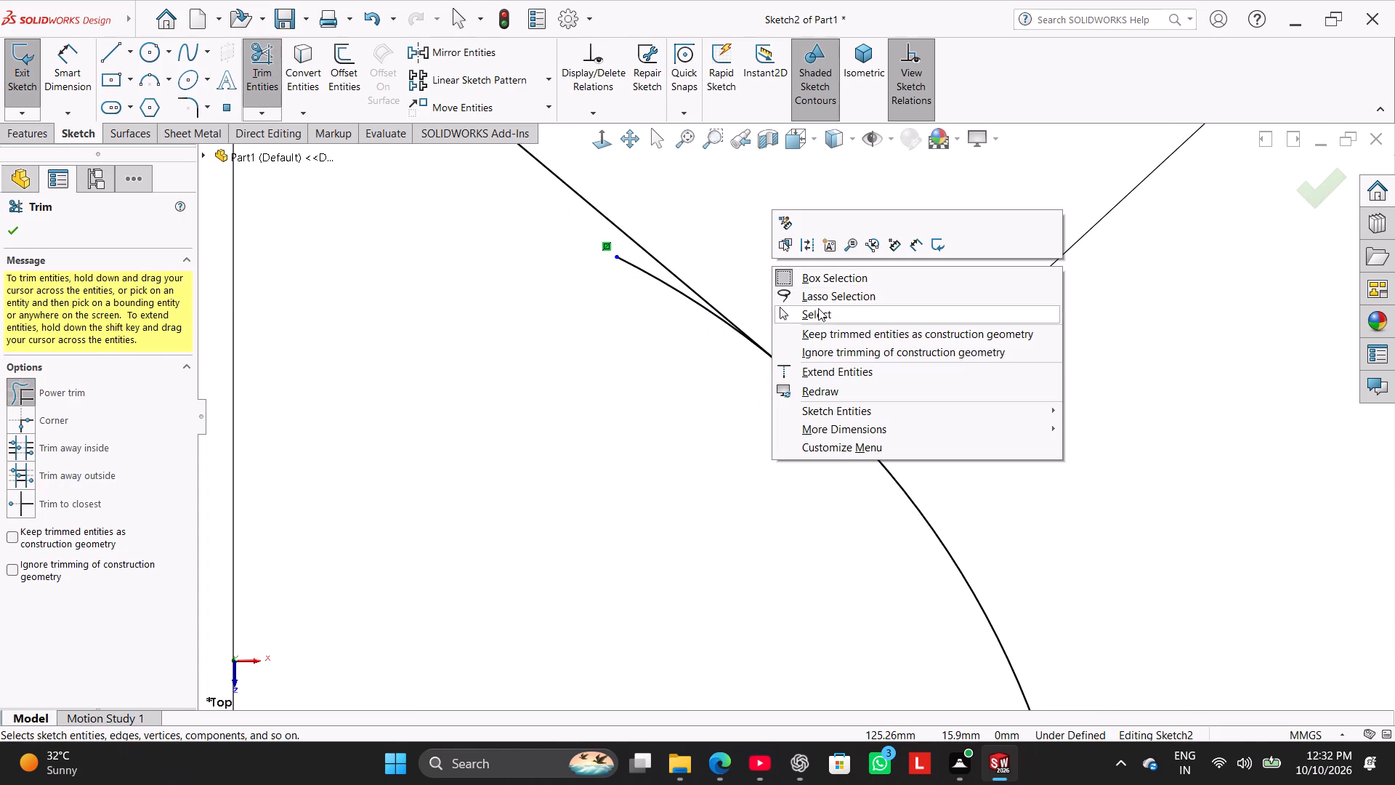
Make the R18 arc's loose upper endpoint coincident with the upper slanted line of the right lug.
ctrl+click(615, 256)
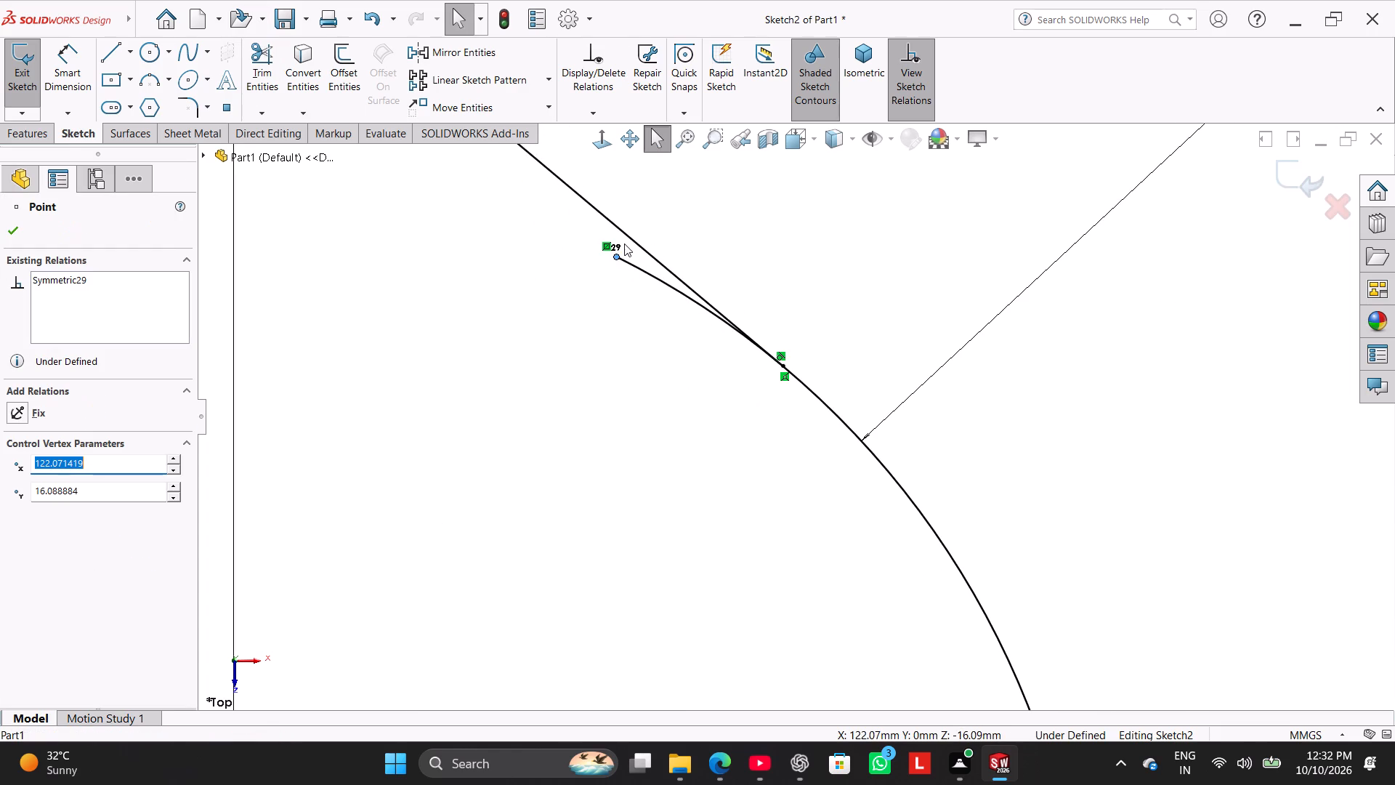
ctrl+click(627, 239)
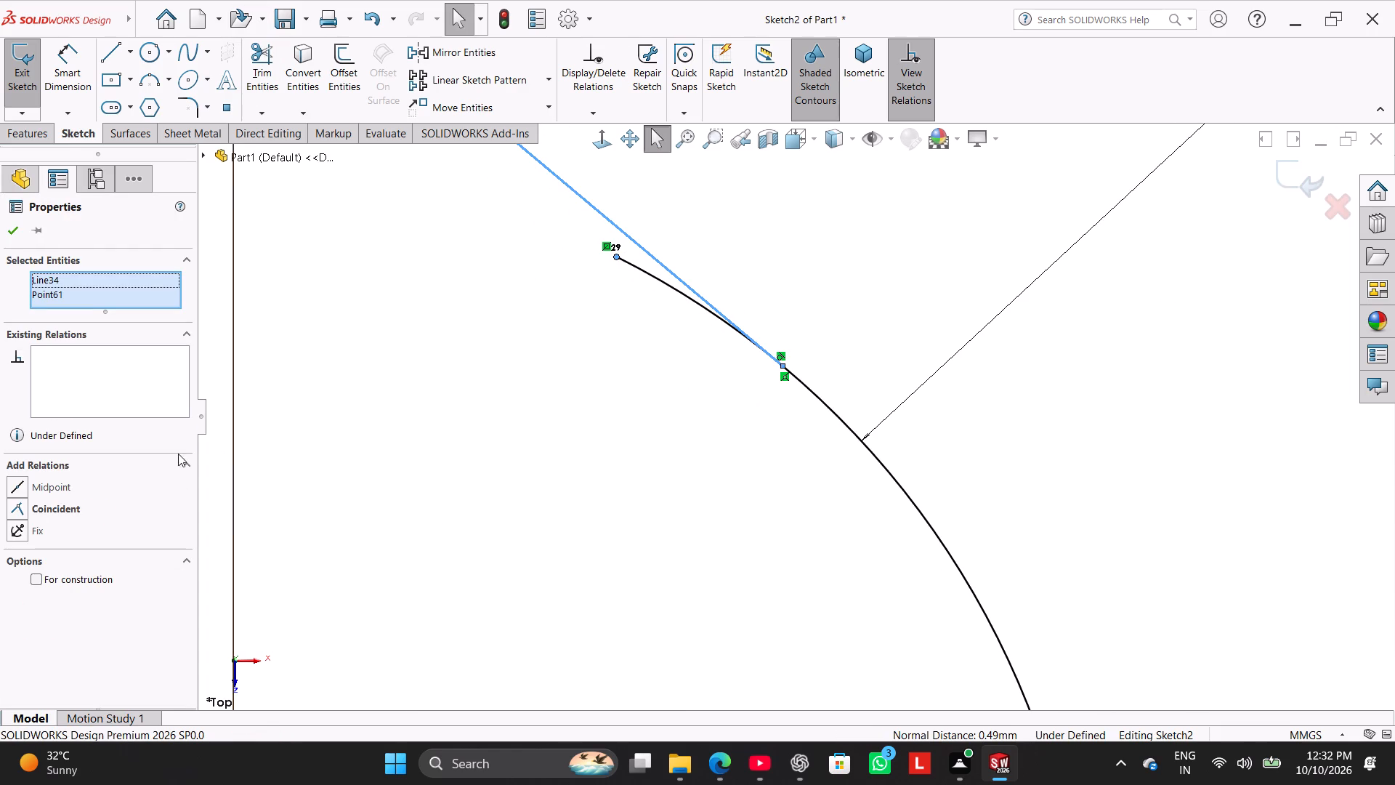
click(36, 508)
scroll(764, 567, up, 5)
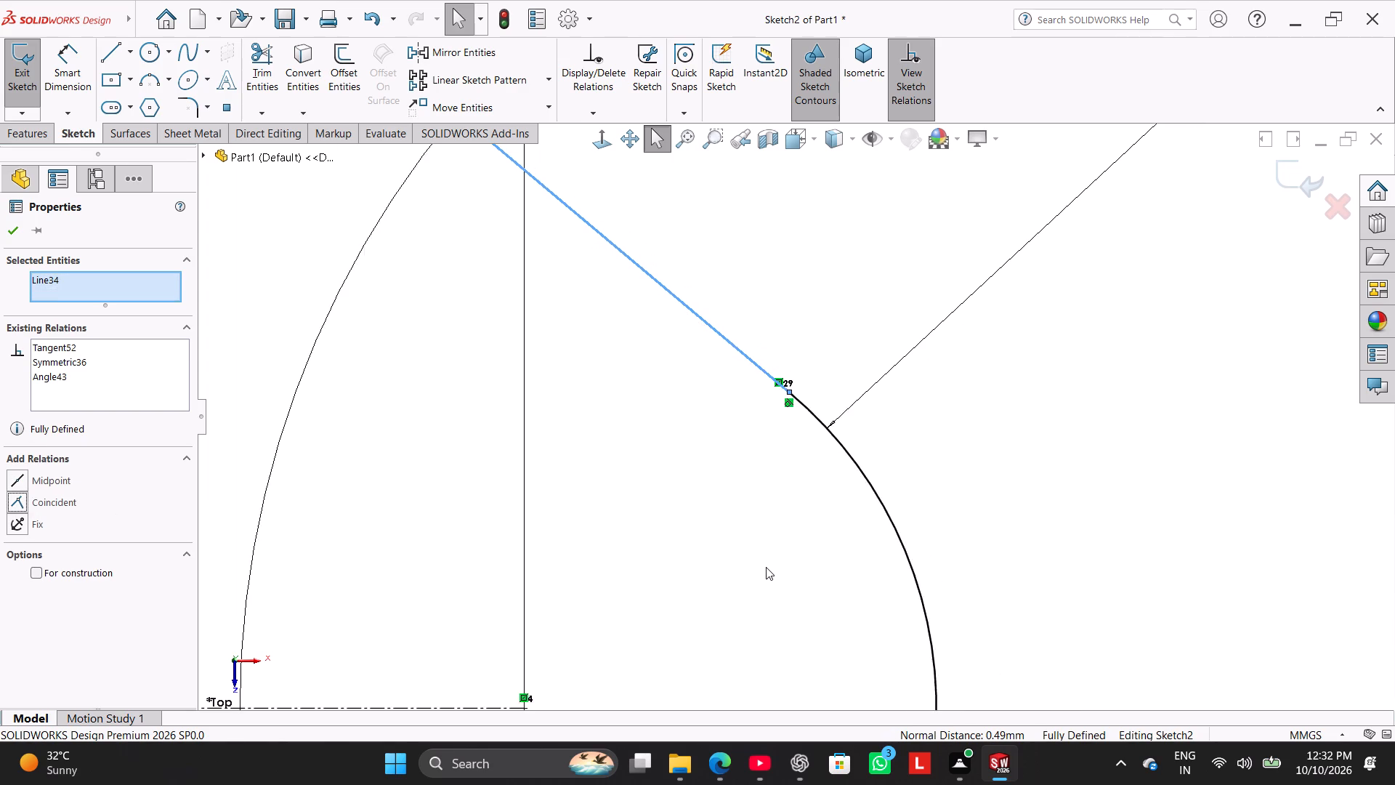
scroll(766, 567, up, 10)
scroll(767, 587, down, 4)
scroll(784, 326, down, 3)
click(1078, 359)
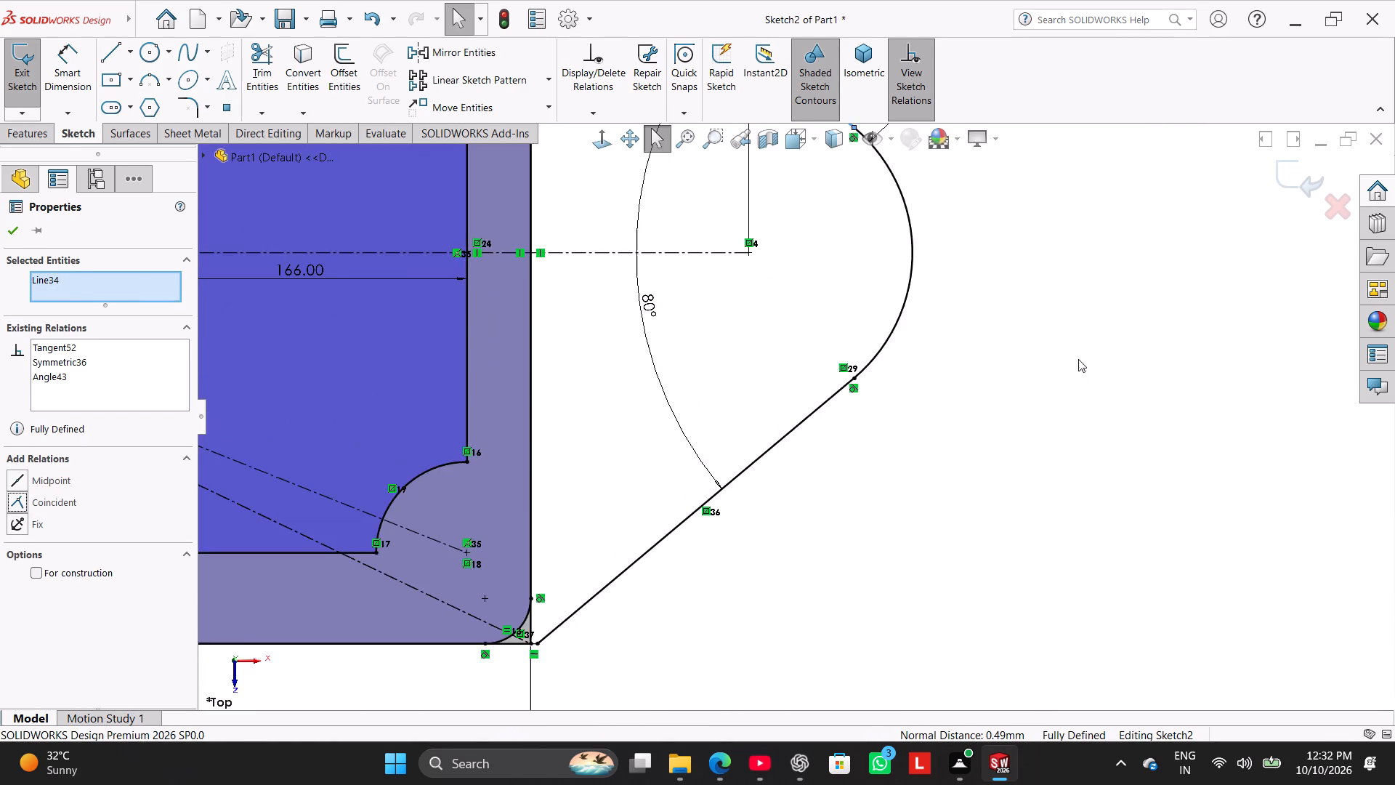
Exit the sketch and examine the rebuilt body and its right base lug from several angles.
scroll(984, 387, up, 3)
scroll(871, 363, up, 4)
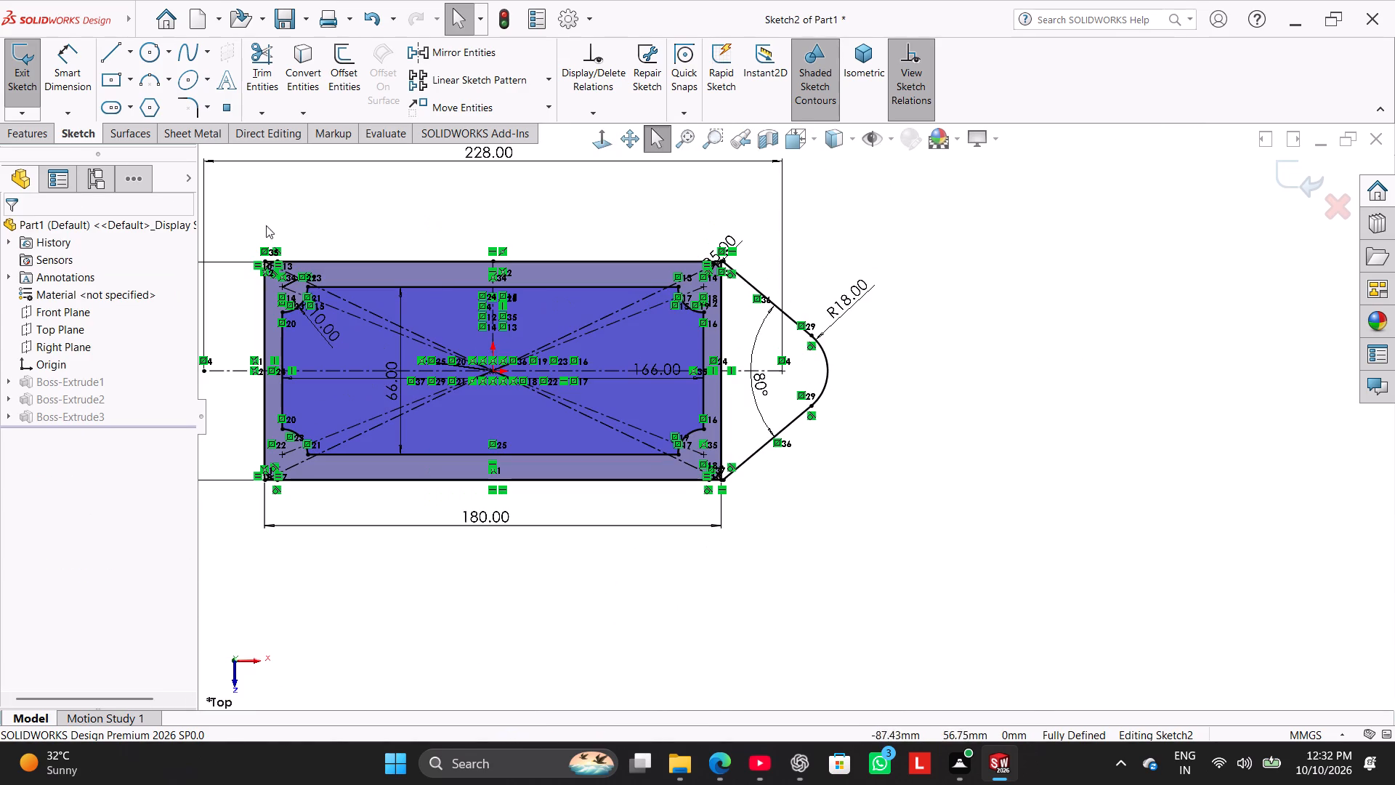
click(24, 78)
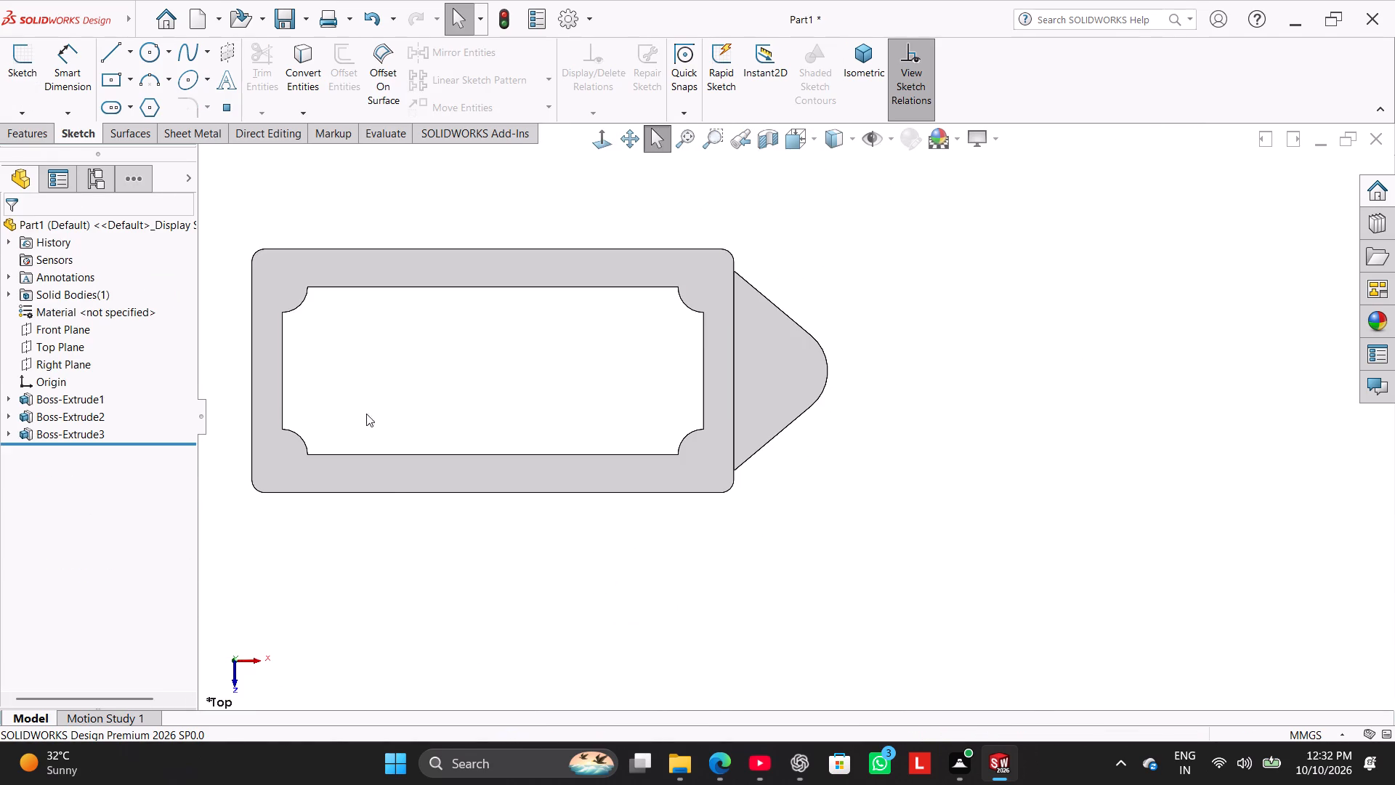
middle_drag(387, 620, 336, 534)
right_drag(353, 578, 609, 418)
middle_drag(615, 613, 625, 613)
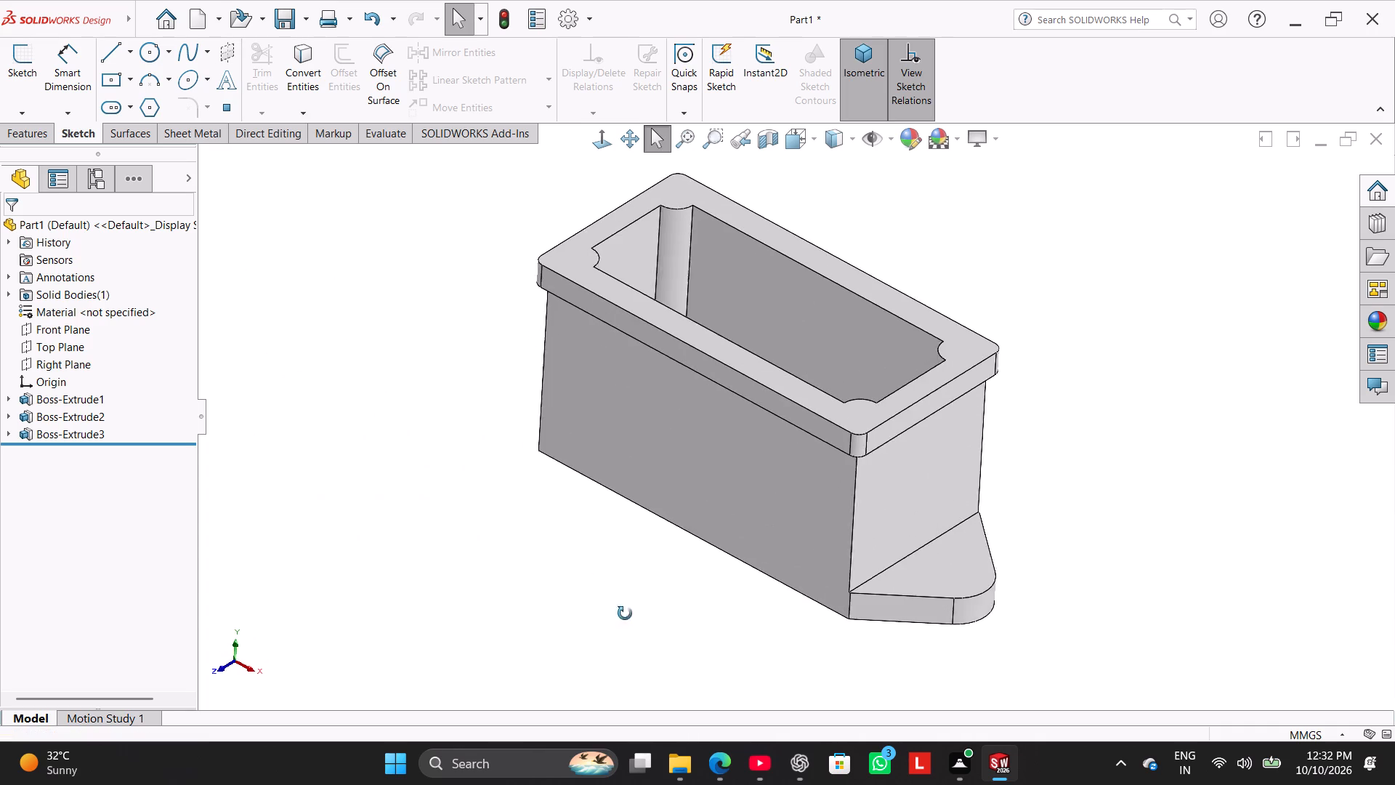
middle_drag(625, 613, 666, 621)
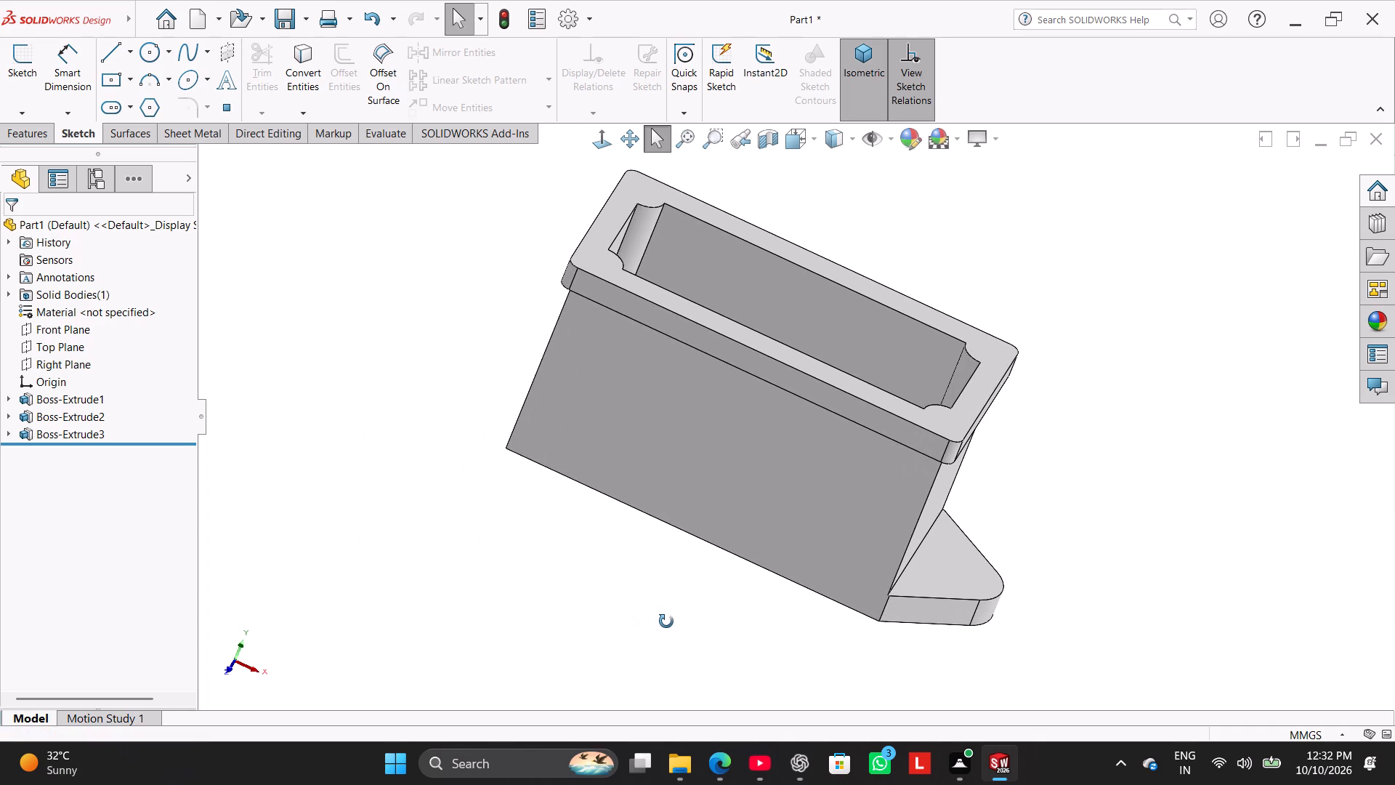
middle_drag(666, 621, 641, 625)
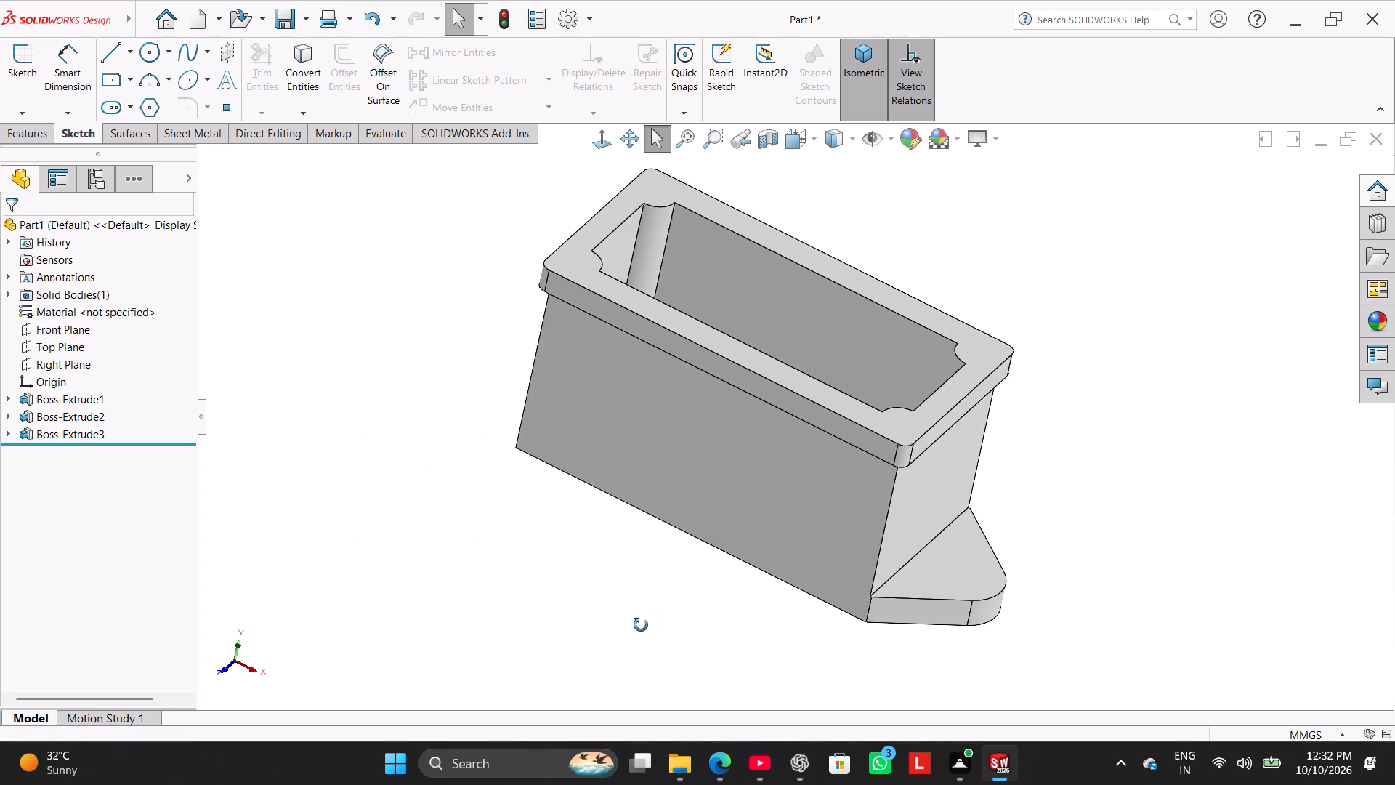
middle_drag(641, 625, 602, 611)
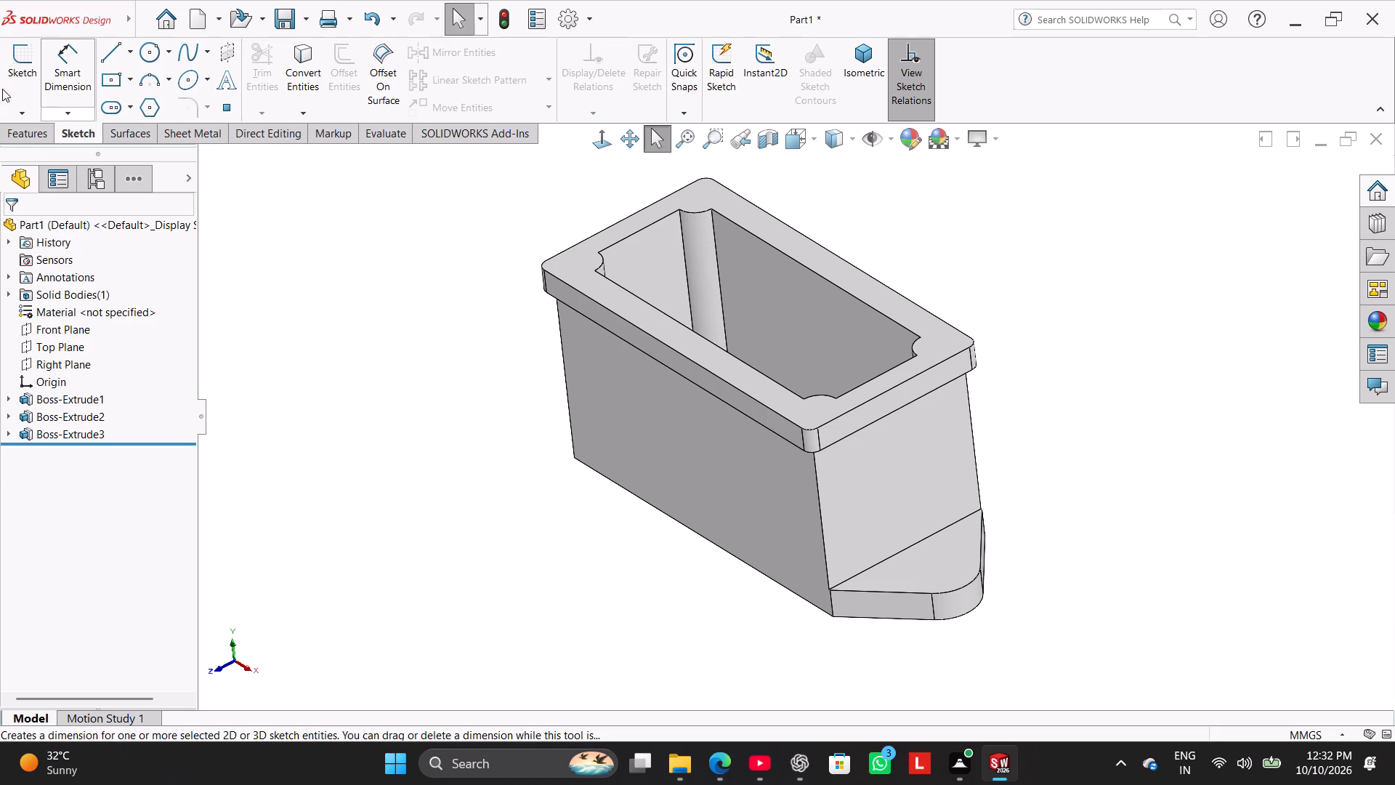
Reopen Boss-Extrude1's sketch and mirror the right lug's arc and two slanted lines about the vertical centerline.
right_click(70, 415)
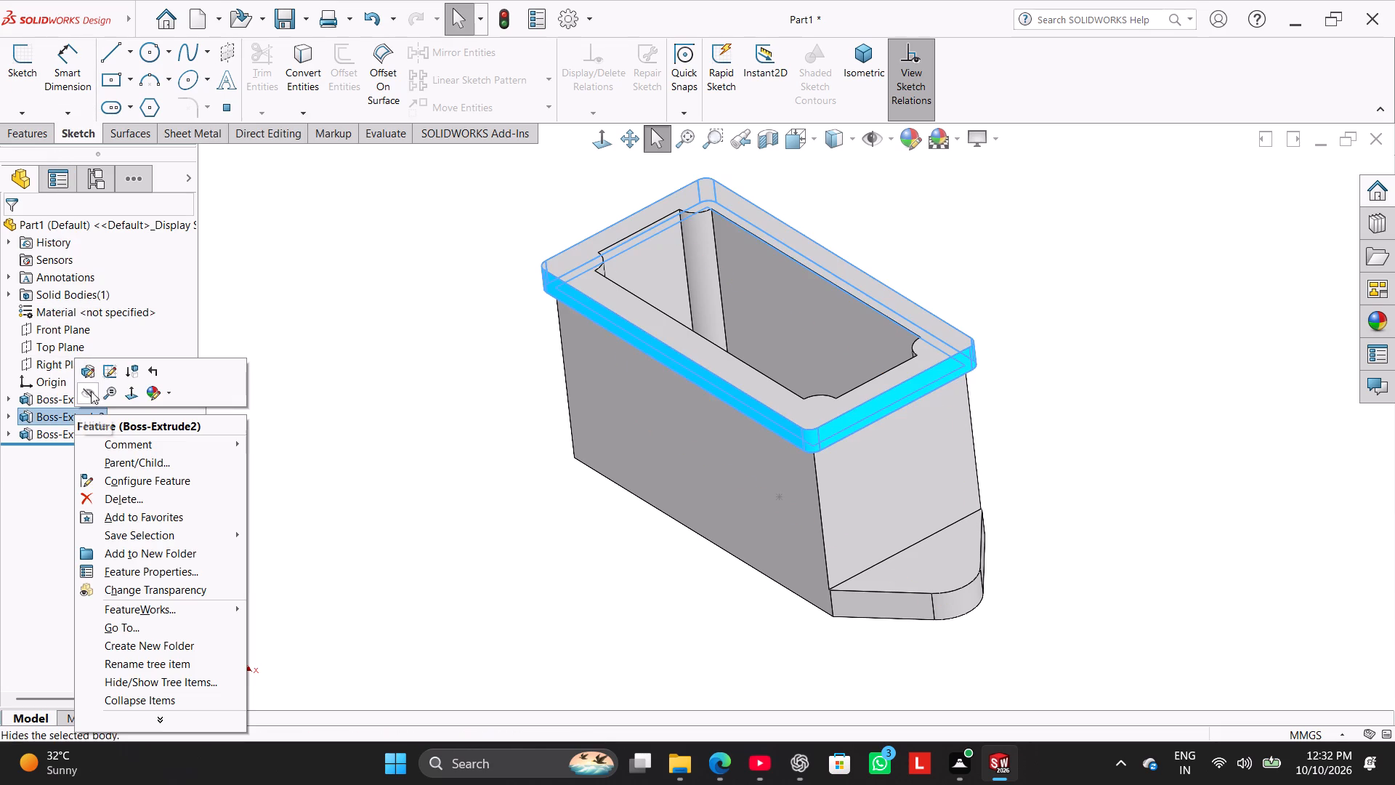
click(115, 315)
right_click(84, 403)
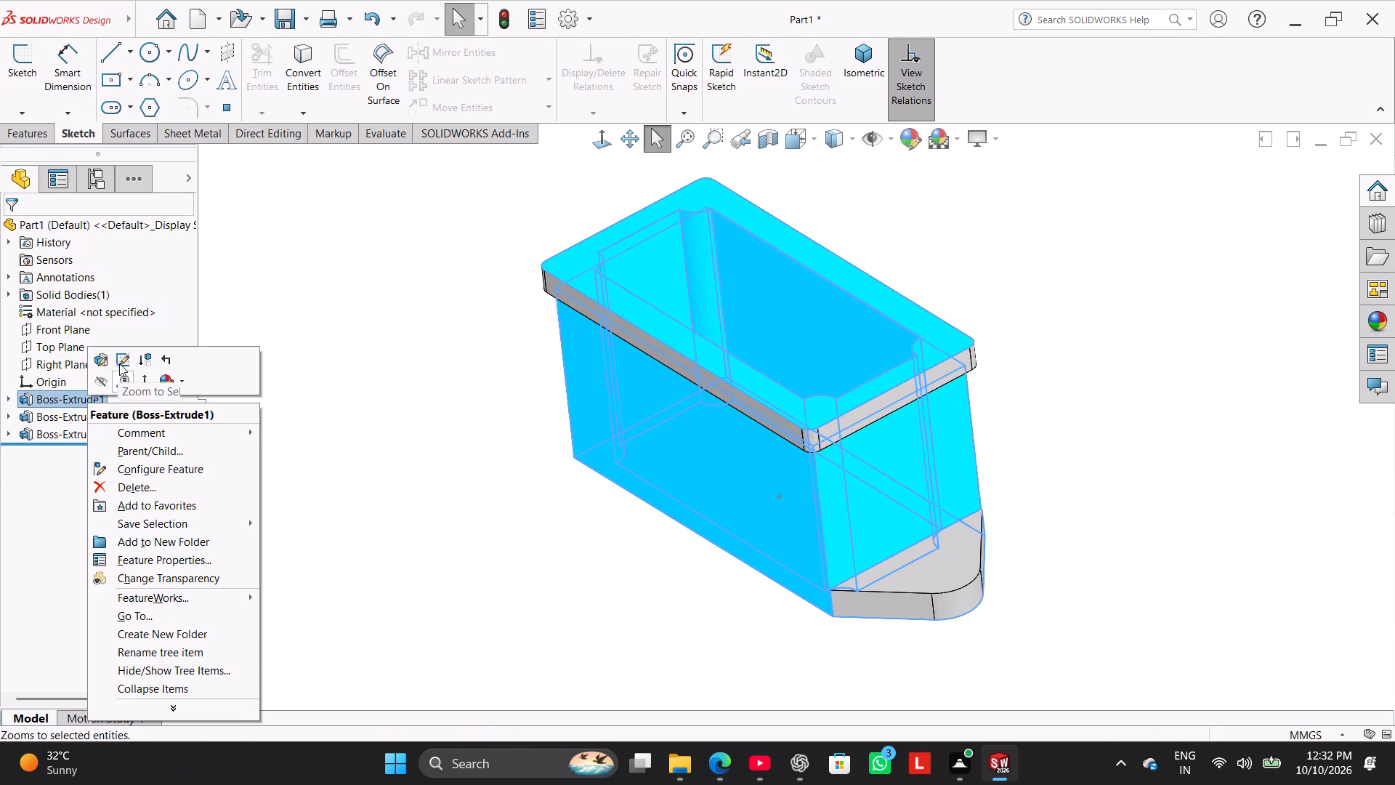
click(119, 361)
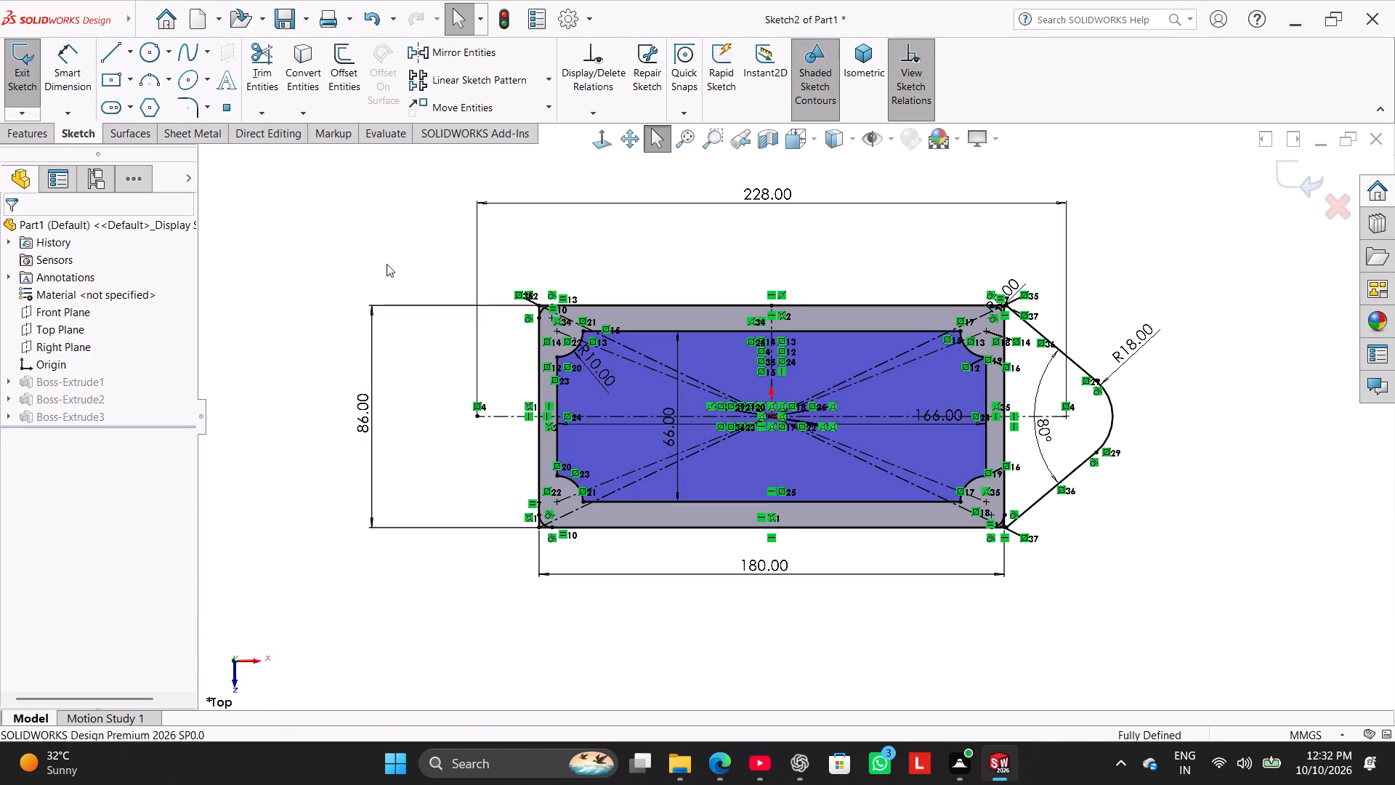
scroll(1101, 533, down, 3)
drag(1042, 485, 1034, 402)
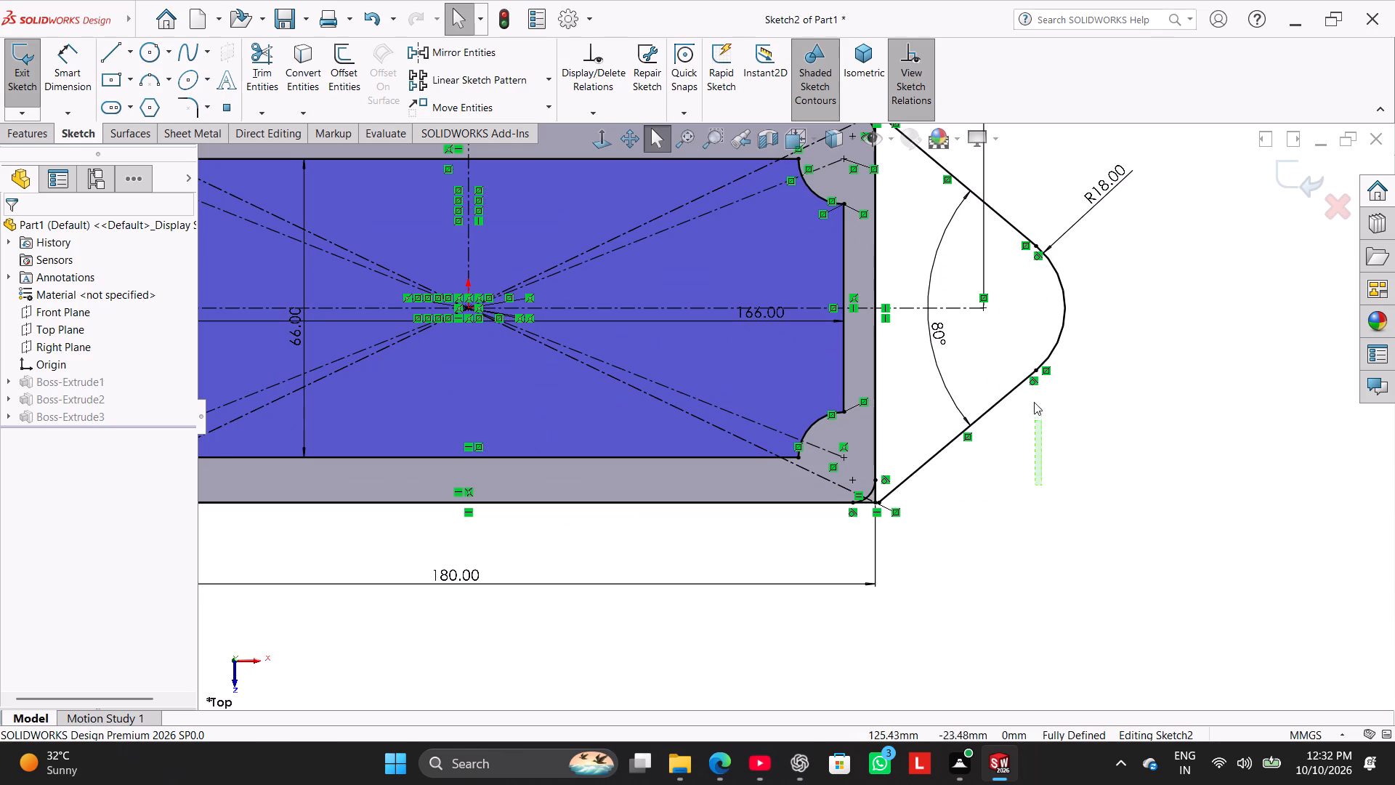
drag(1034, 402, 1001, 197)
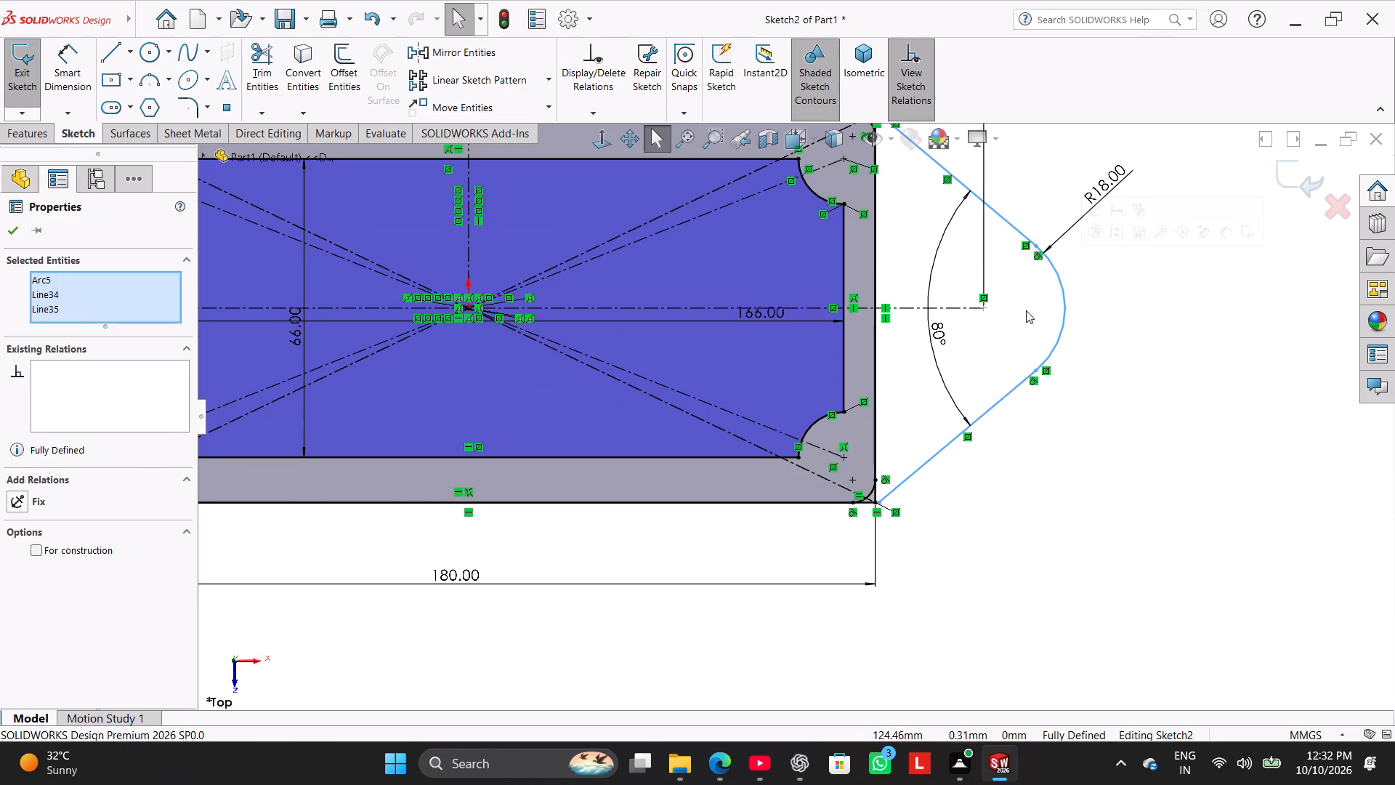
scroll(913, 339, up, 4)
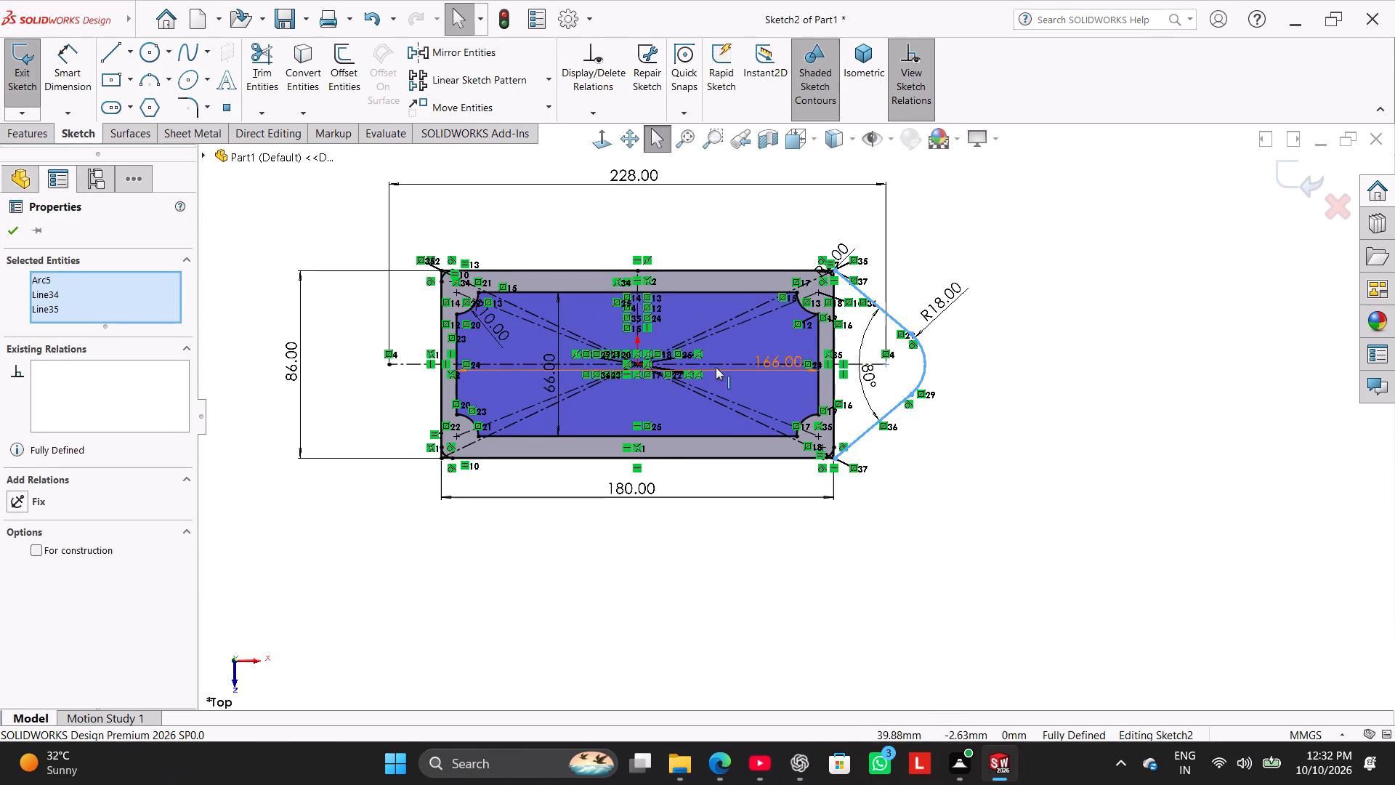
ctrl+scroll(708, 361, down, 7)
ctrl+click(644, 357)
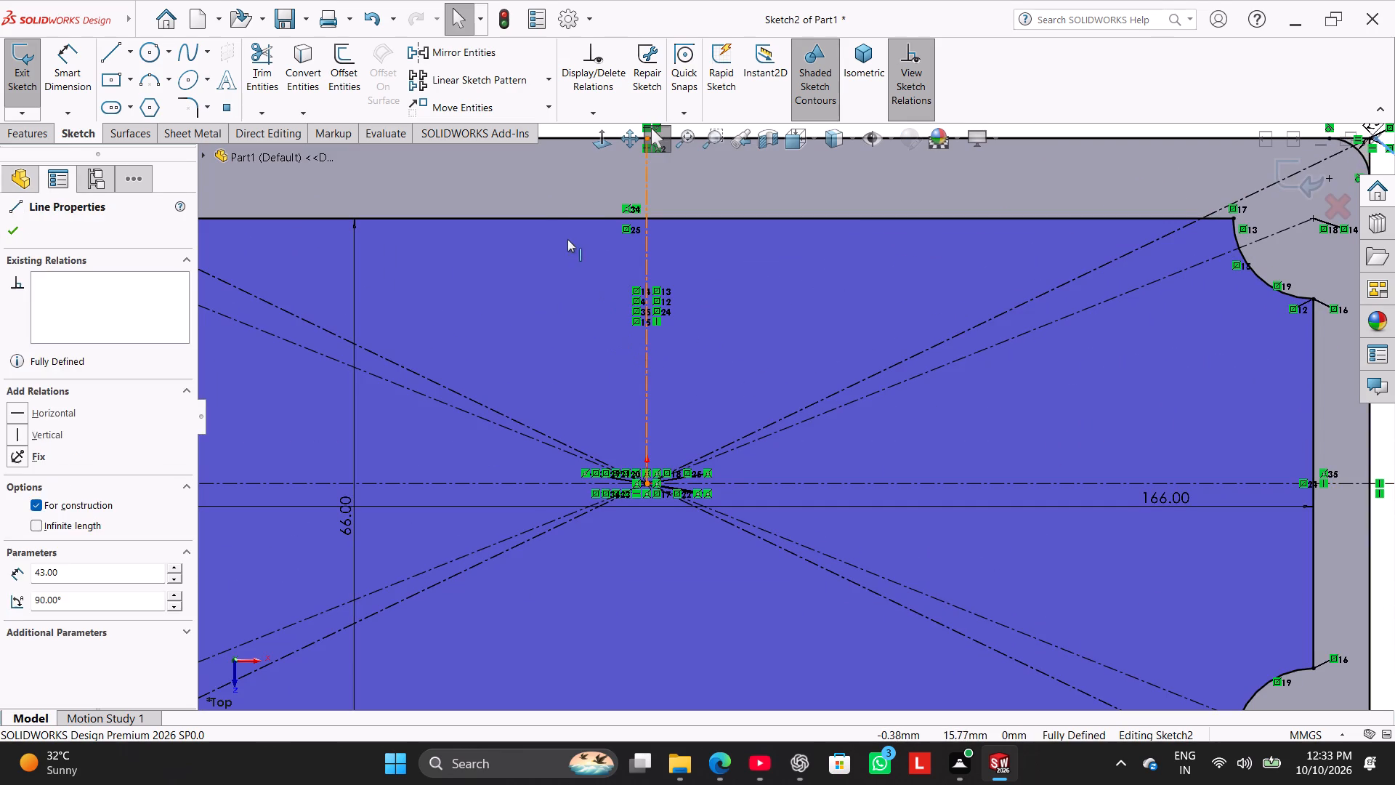
ctrl+click(496, 49)
scroll(658, 454, up, 6)
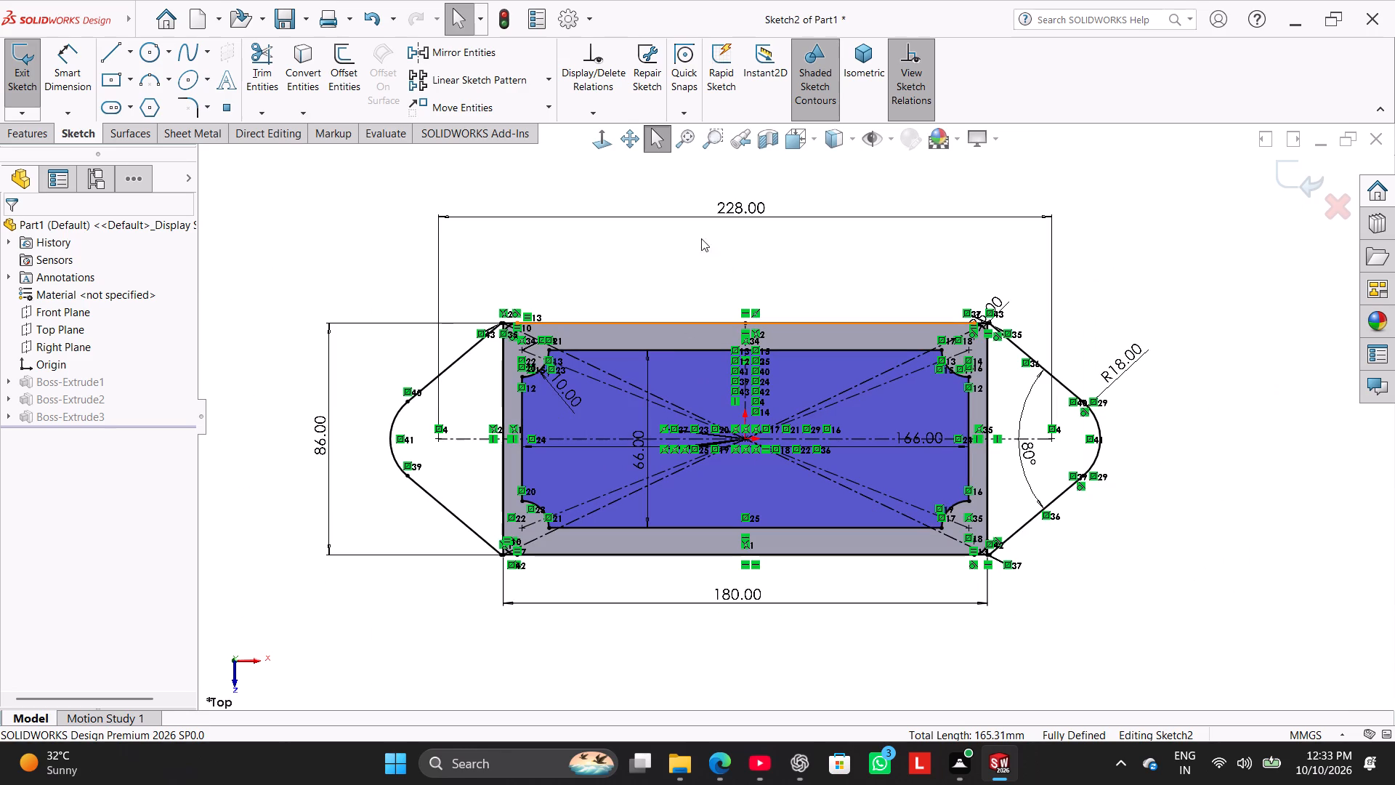
Hide the sketch relation symbols, exit the sketch and show the part in isometric view.
click(913, 90)
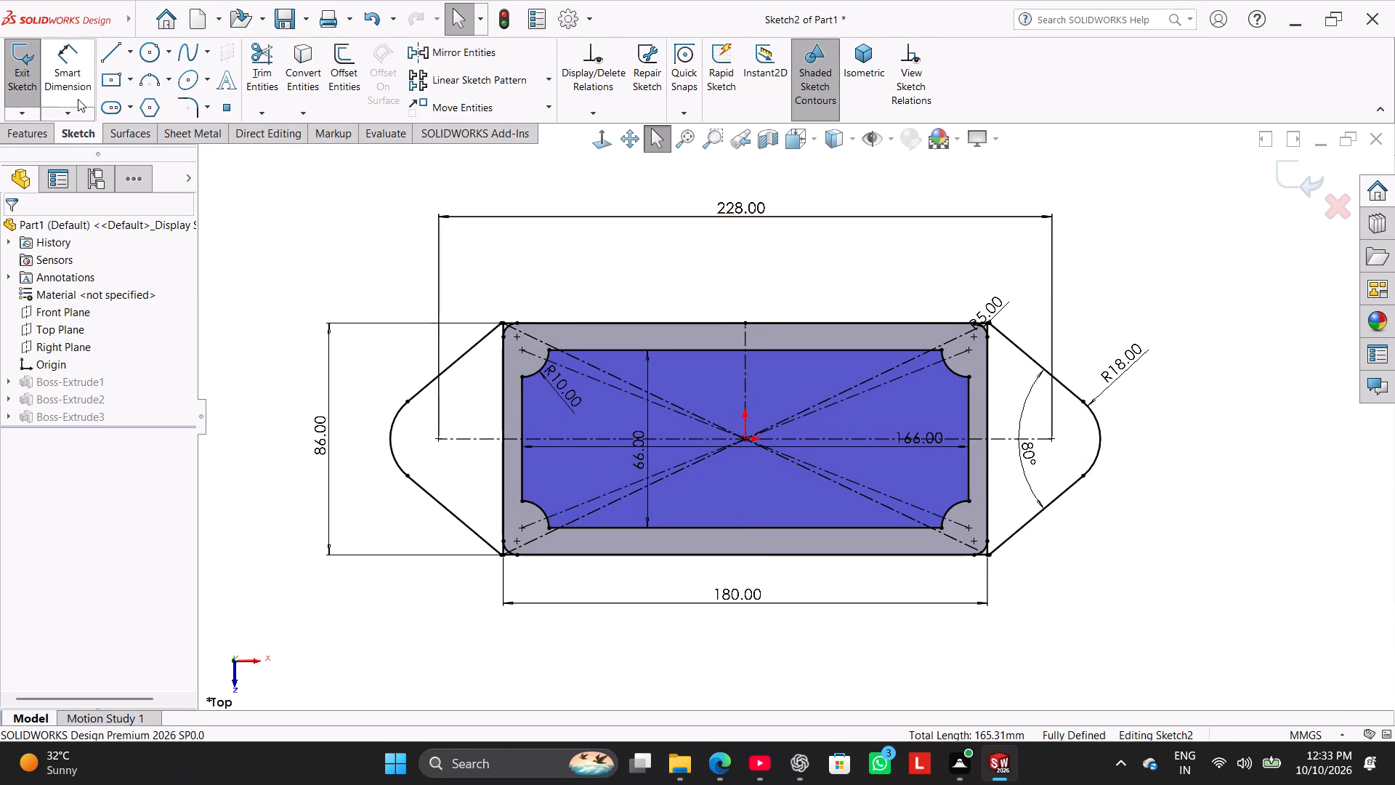
click(9, 89)
right_drag(432, 443, 471, 391)
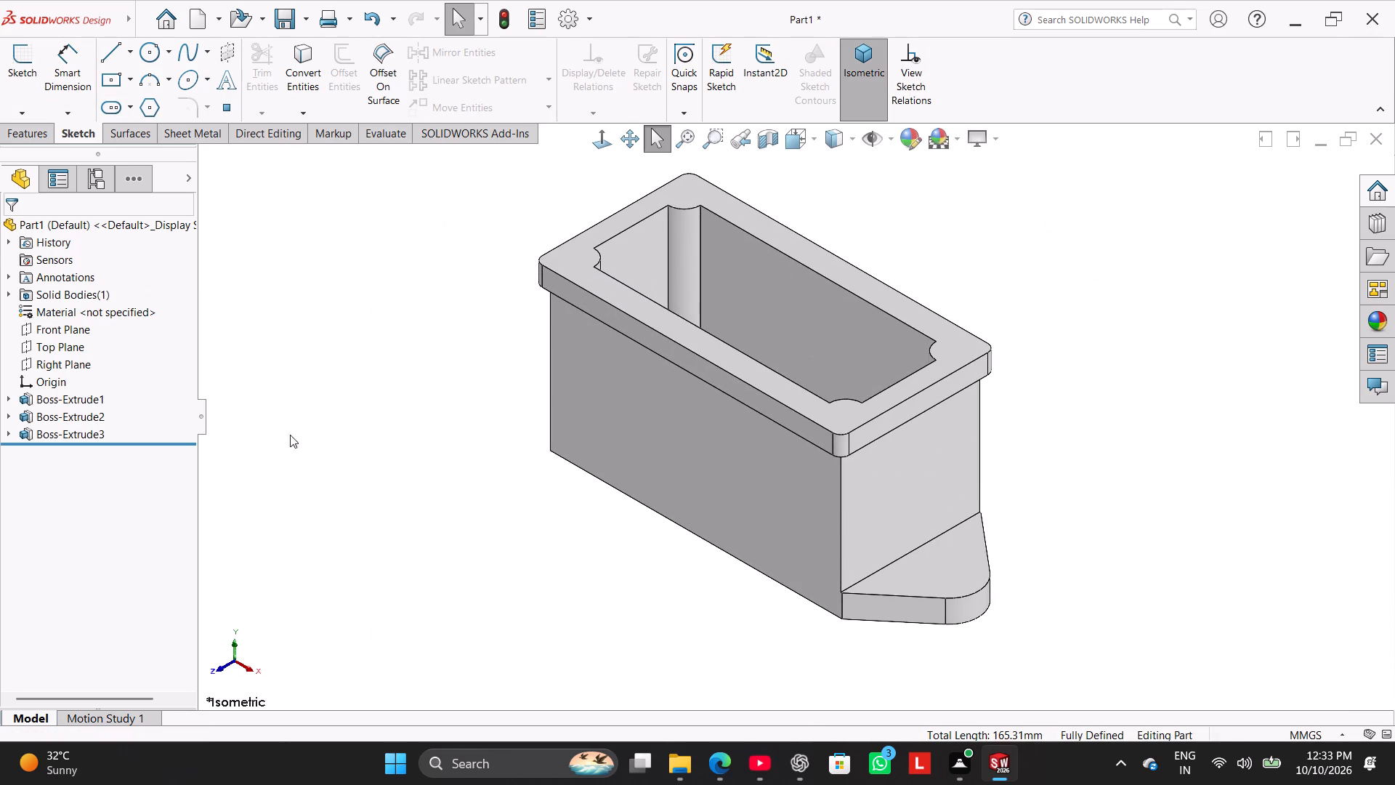
Open the lug extrusion Boss-Extrude3 for editing and try adding the mirrored left lug outline to its selected contours.
right_click(89, 398)
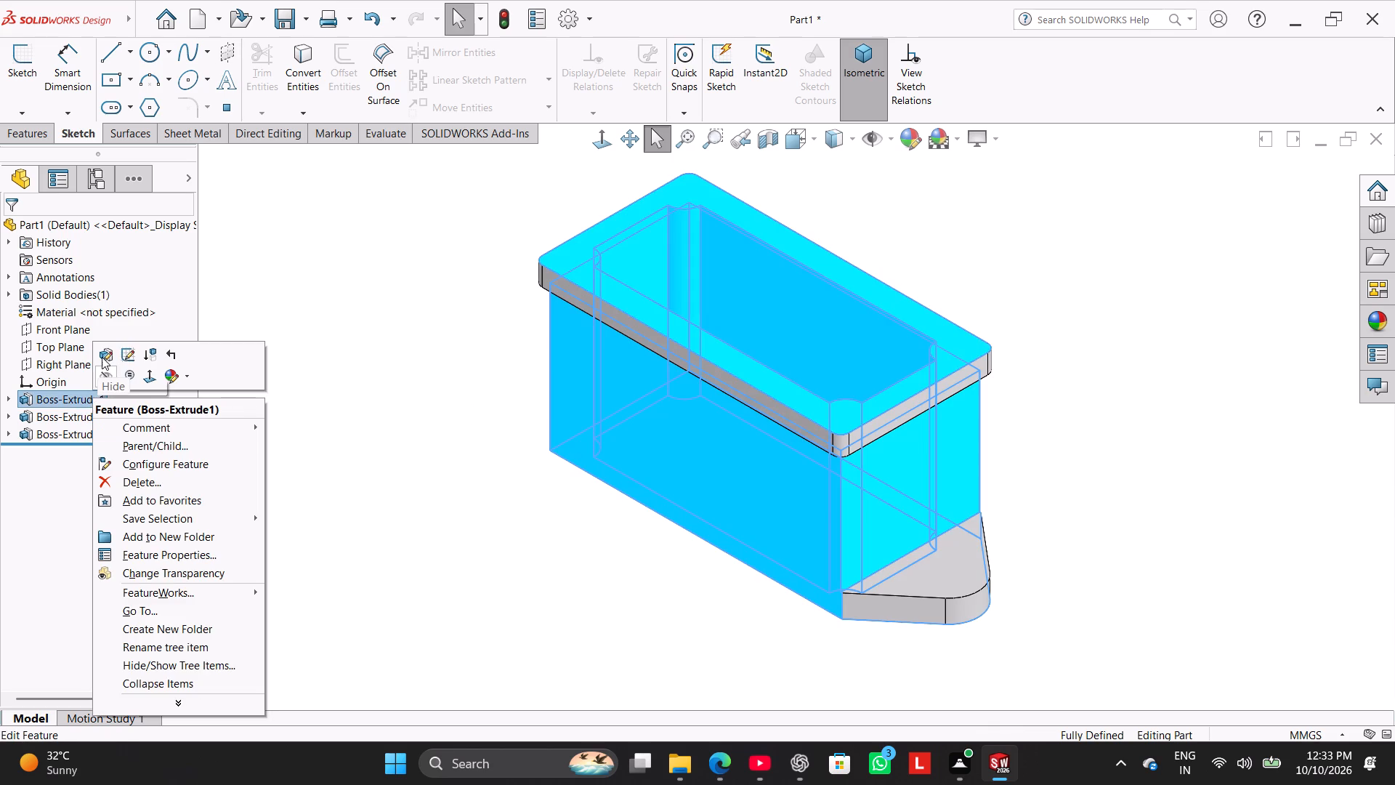
click(326, 419)
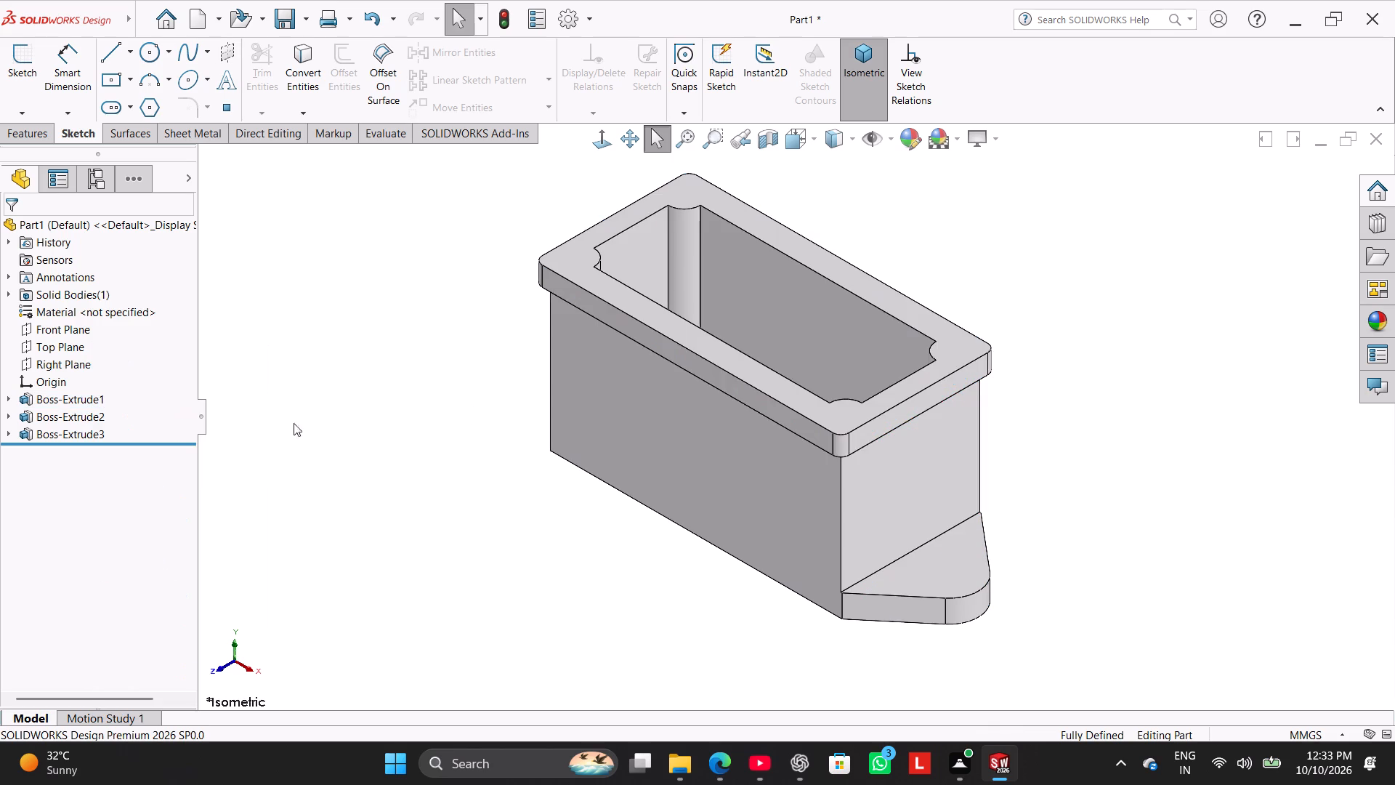
right_click(93, 430)
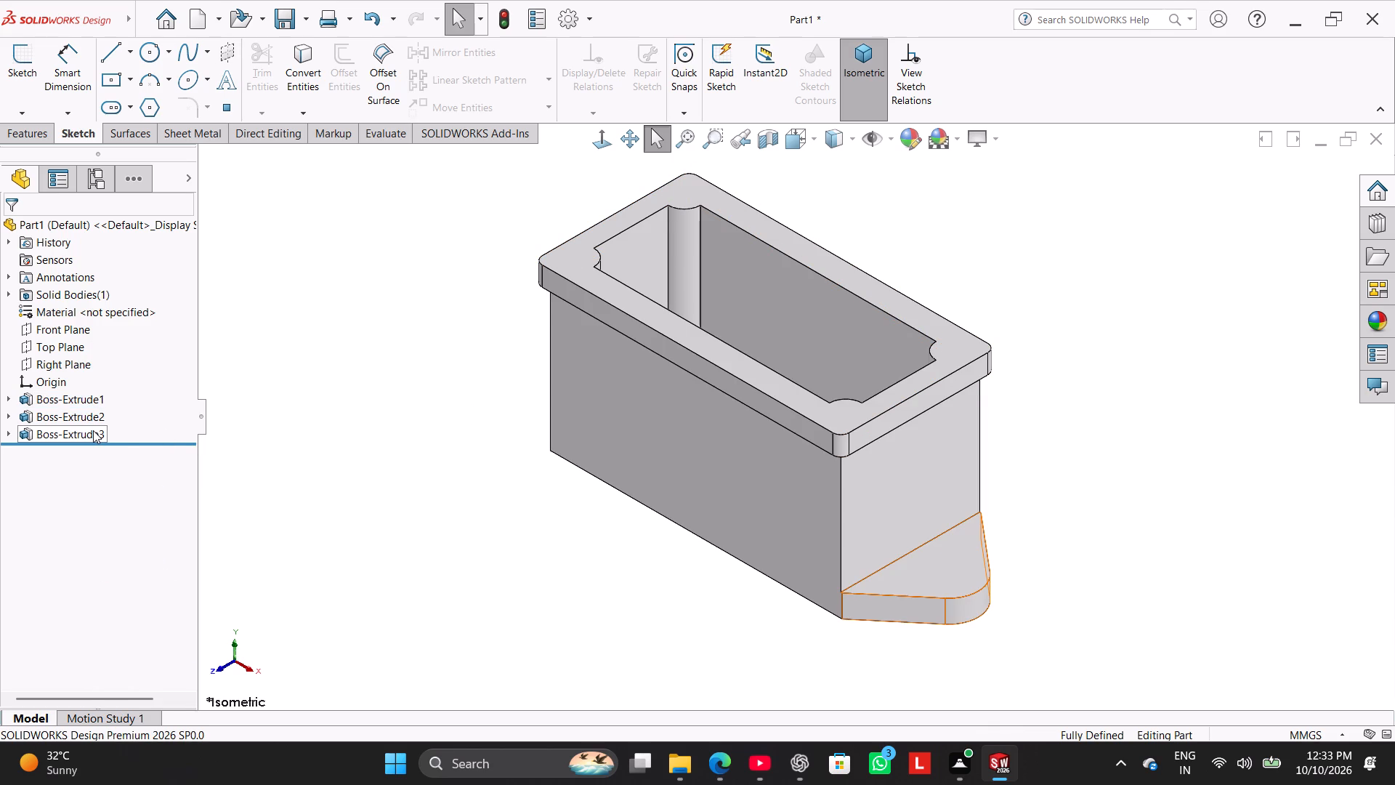
click(108, 390)
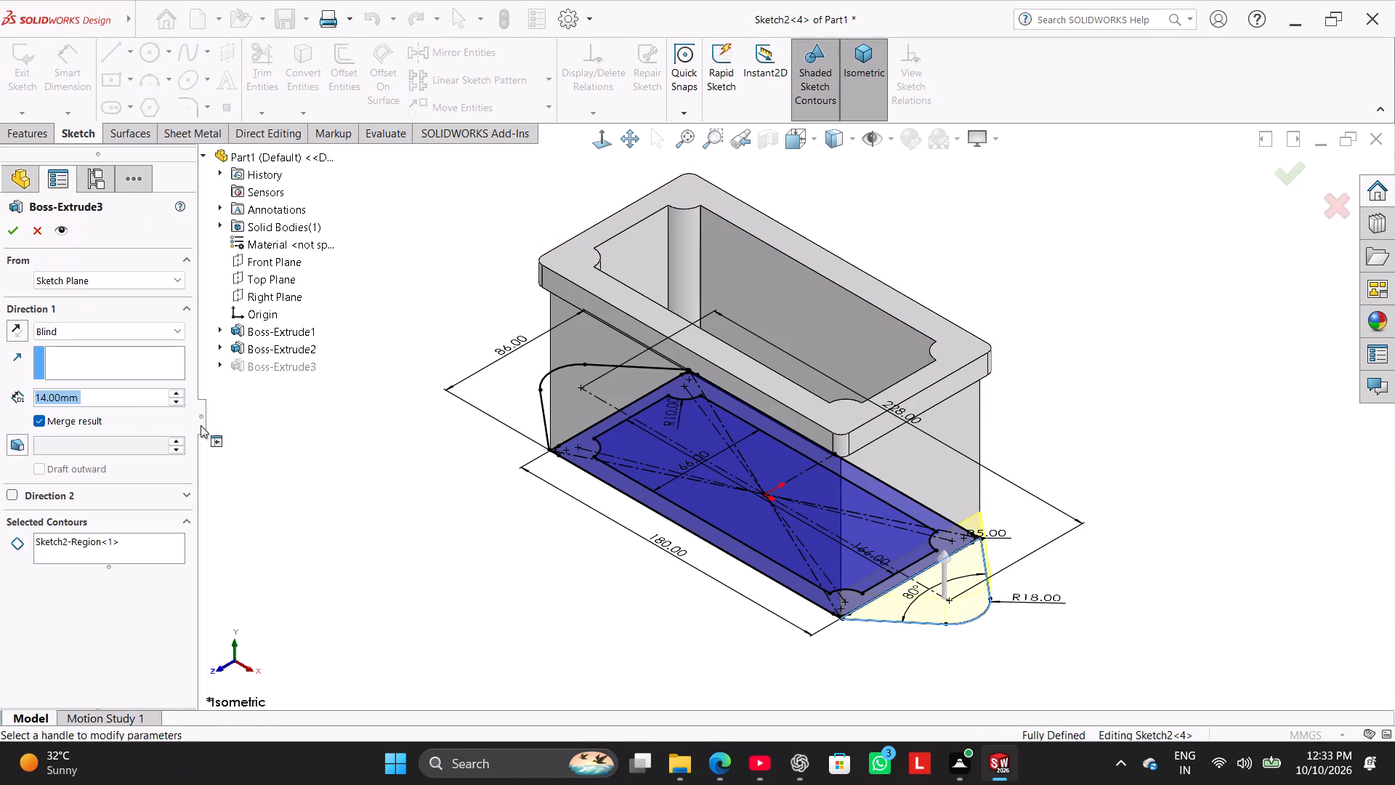
middle_drag(365, 452, 424, 528)
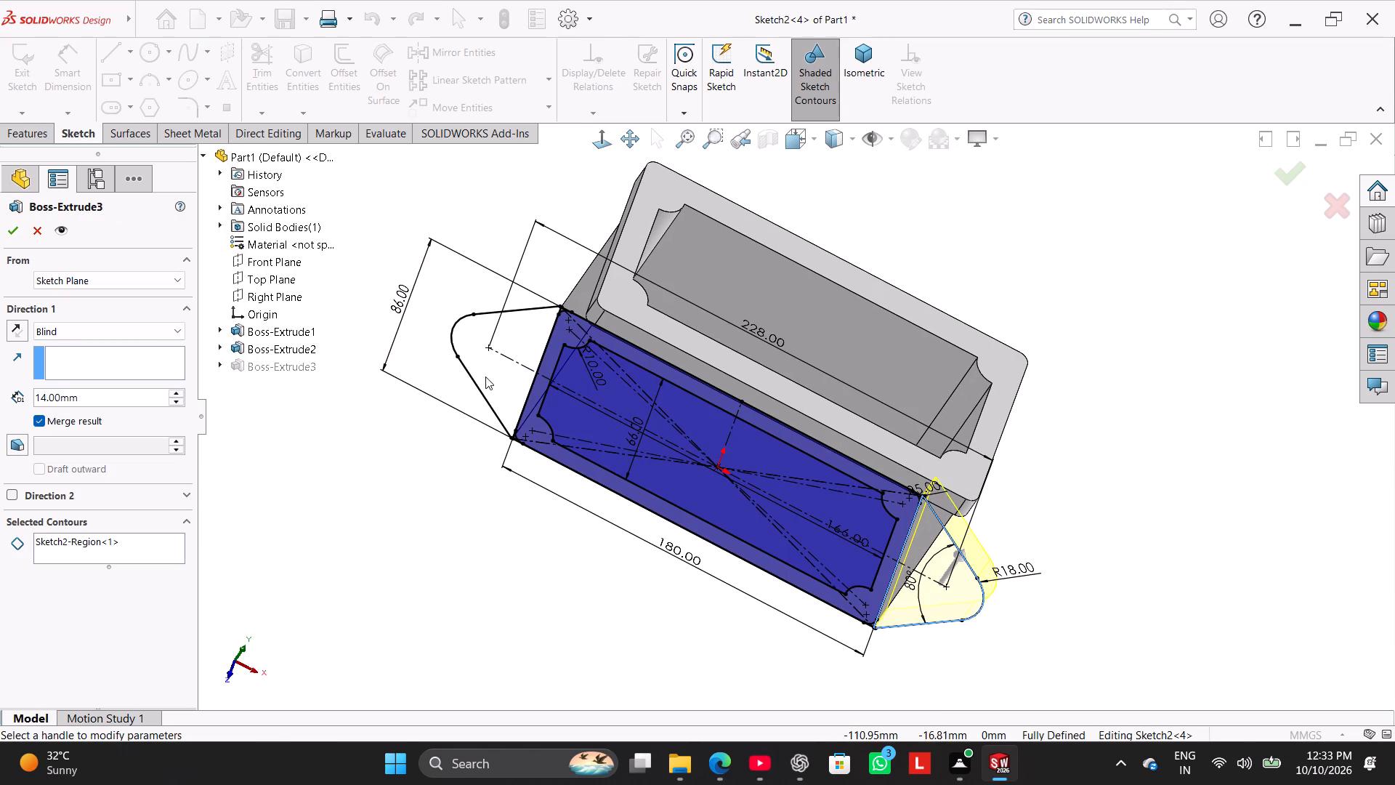
click(147, 552)
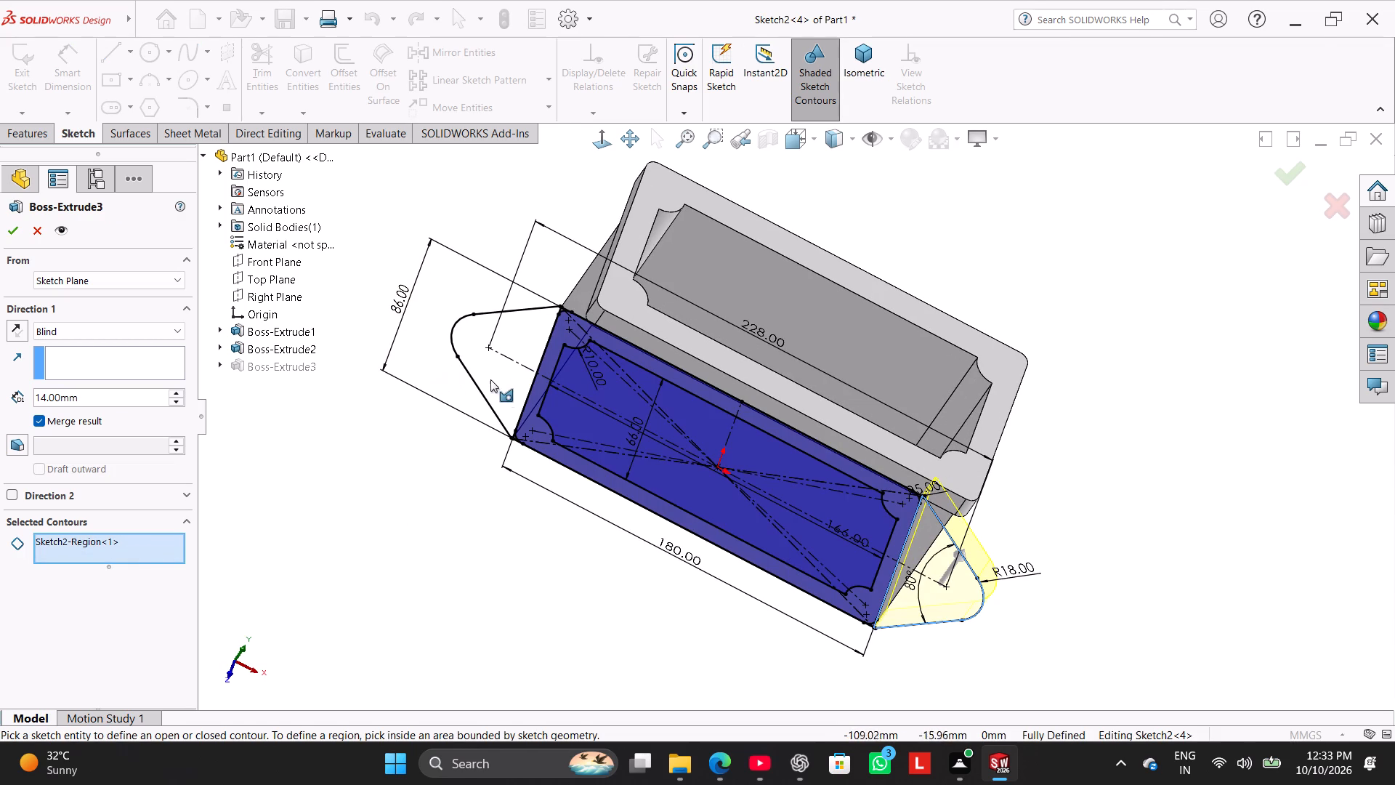
click(481, 389)
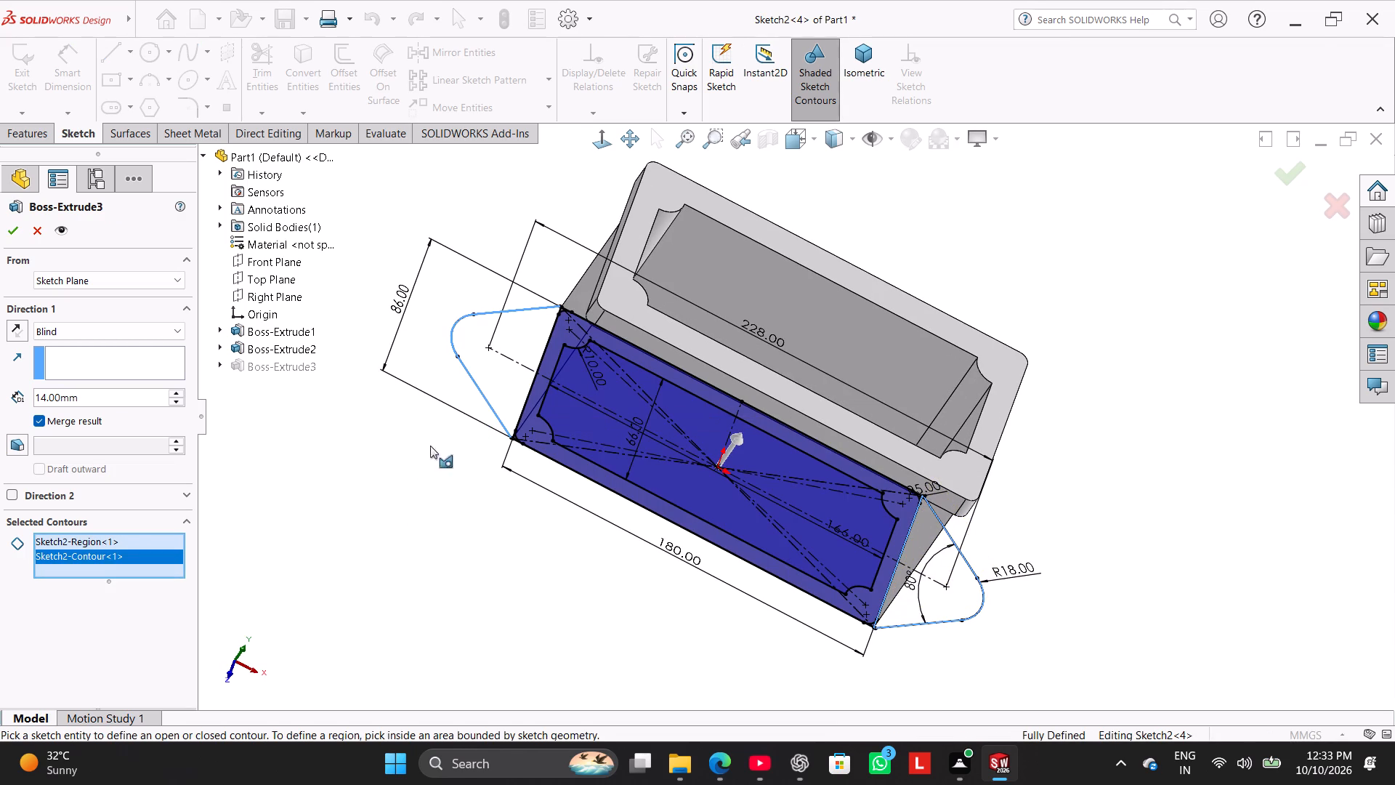
Clear all the selected contours of the lug extrusion.
right_click(146, 558)
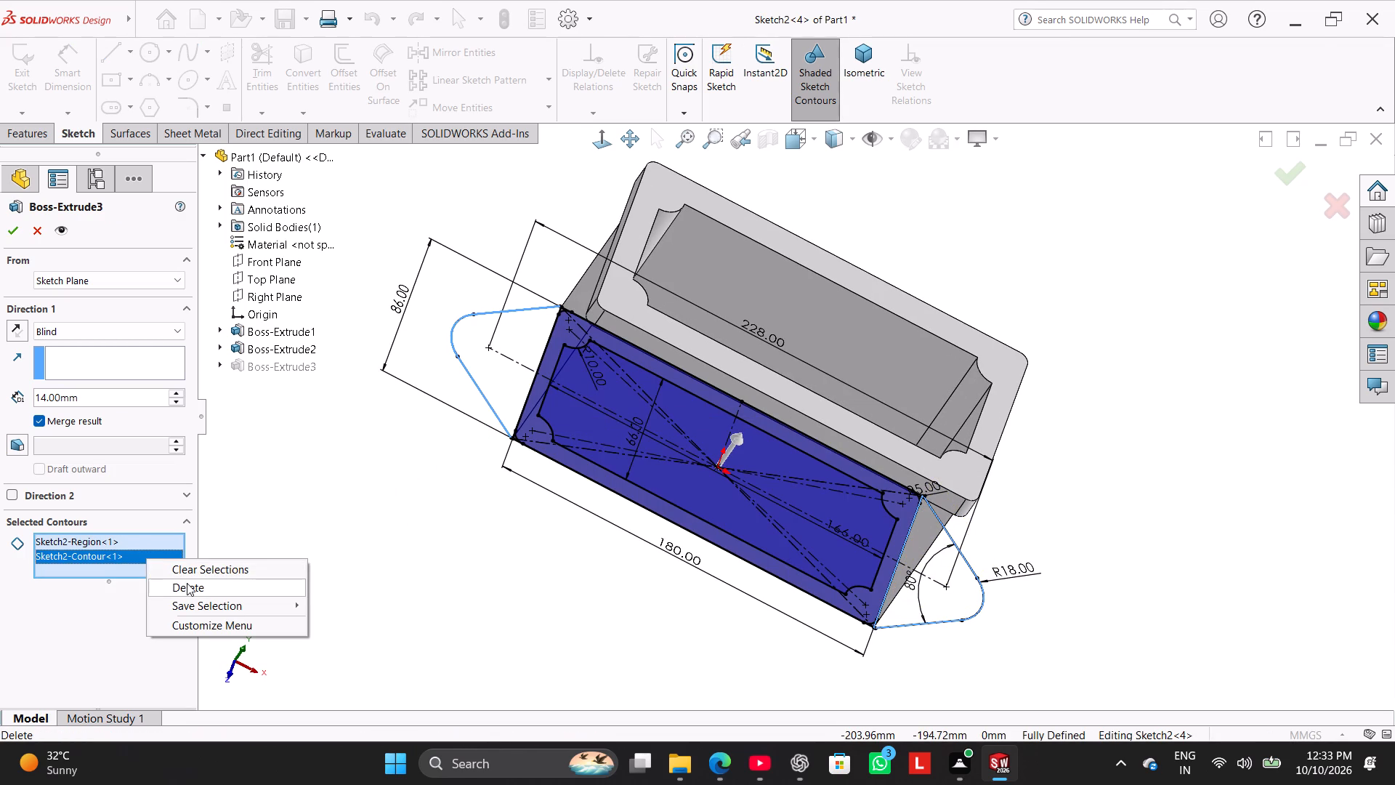
click(198, 560)
click(209, 560)
click(219, 568)
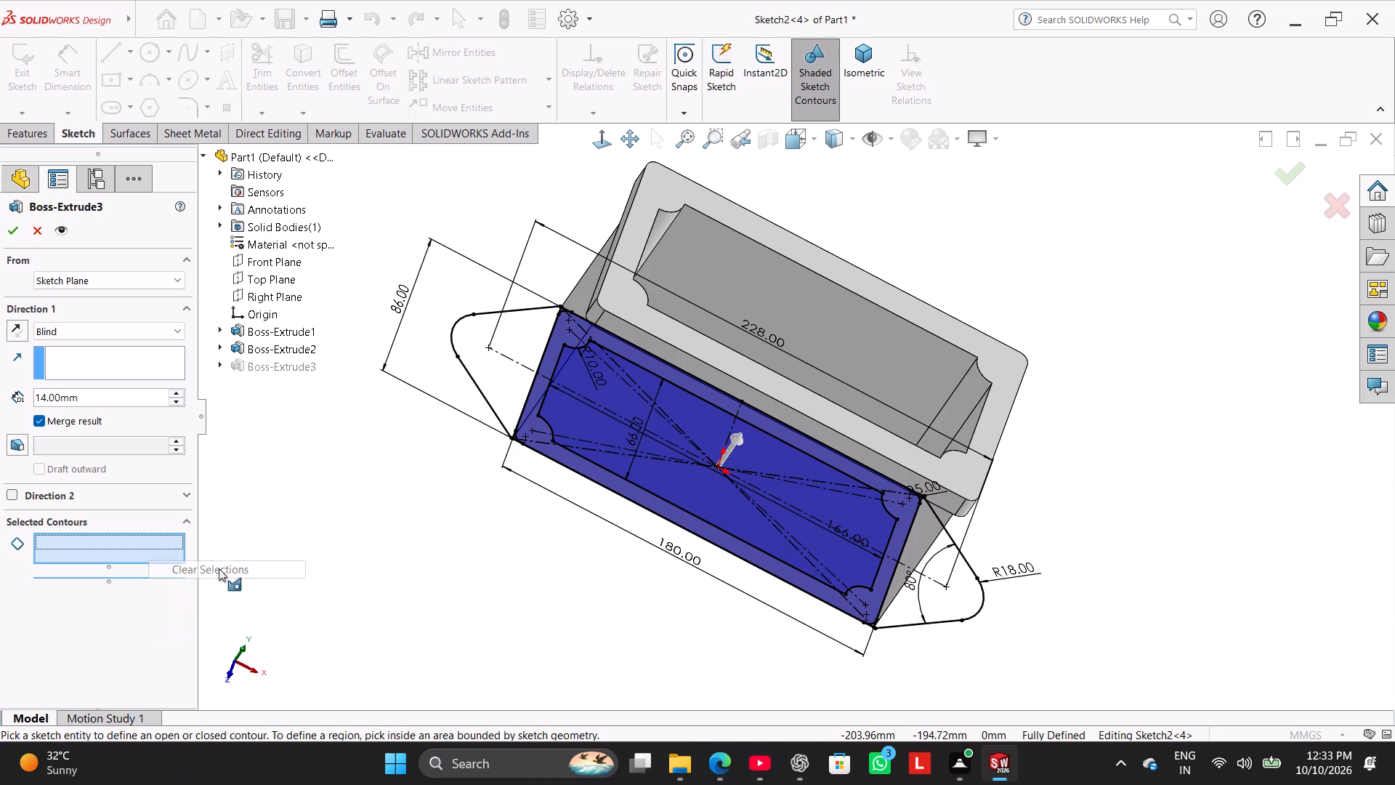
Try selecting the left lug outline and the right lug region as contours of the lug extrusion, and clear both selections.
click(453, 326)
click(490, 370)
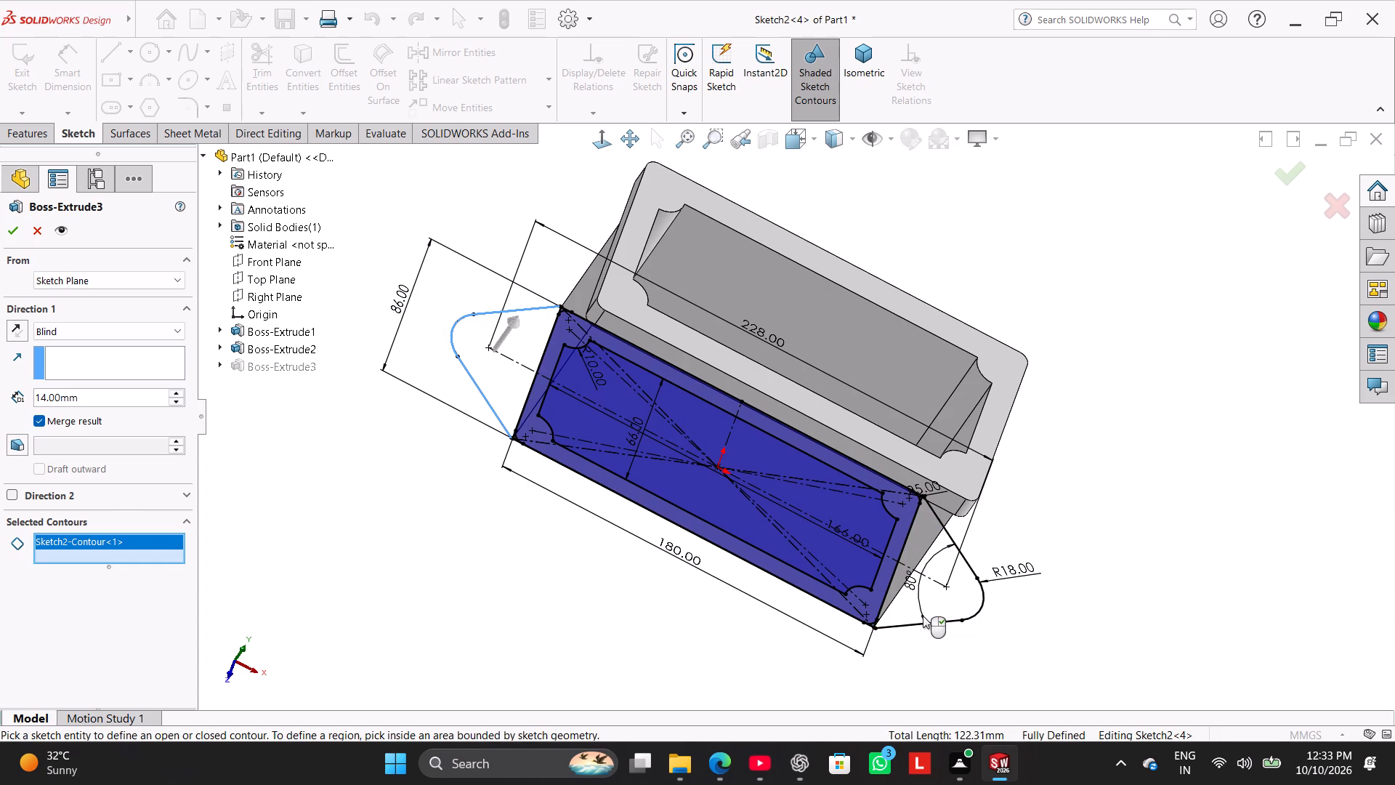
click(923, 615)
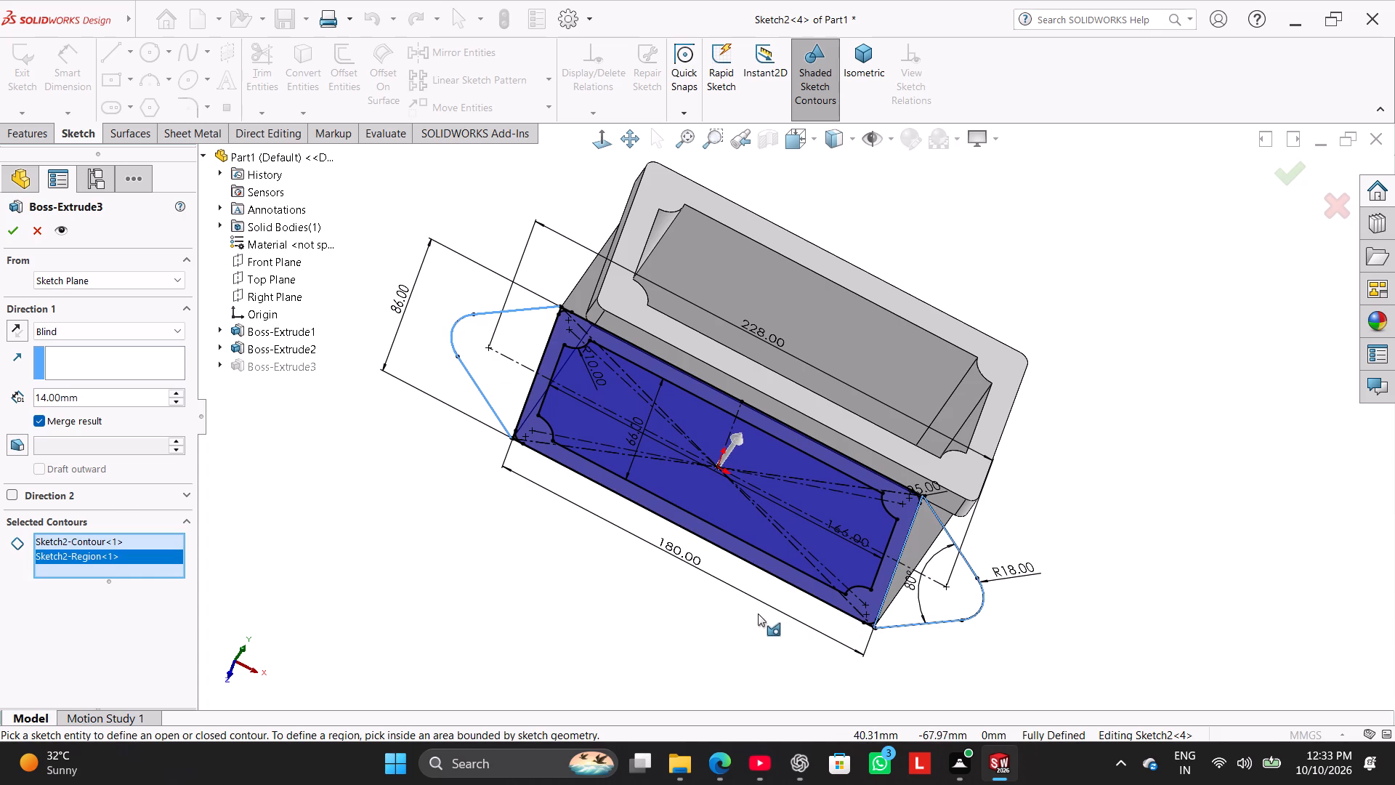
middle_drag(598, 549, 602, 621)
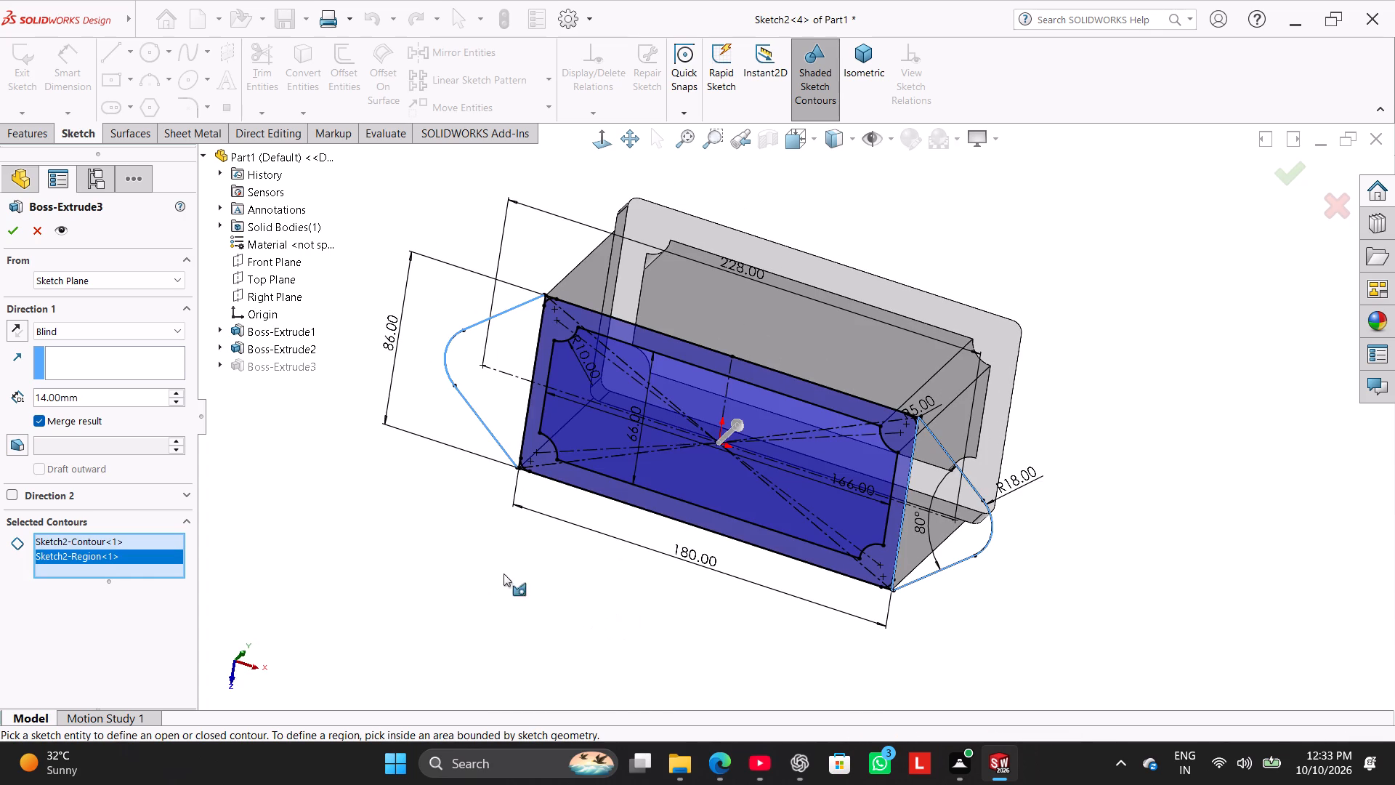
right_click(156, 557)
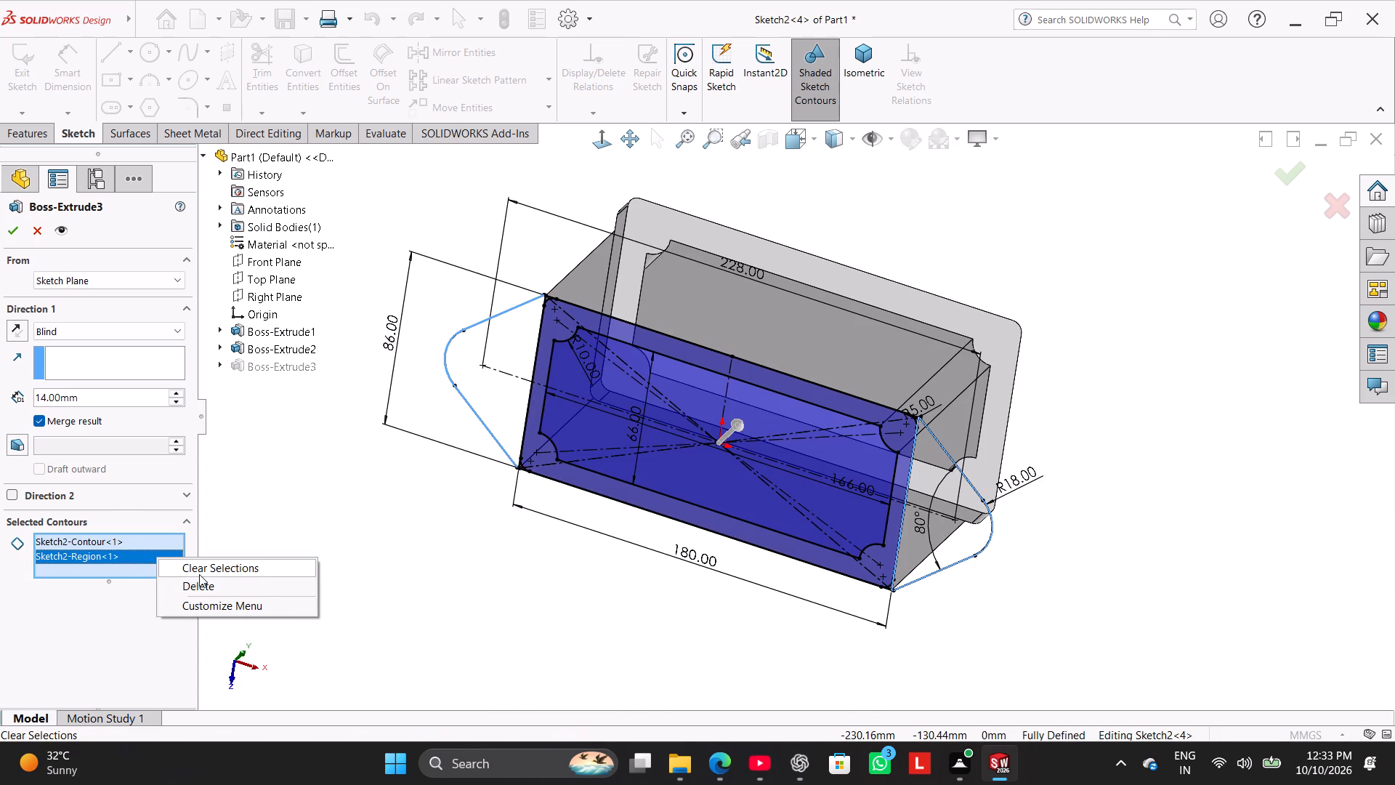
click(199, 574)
Examine where the left lug outline meets the body's corner and cancel the lug extrusion edit.
middle_drag(644, 664, 584, 576)
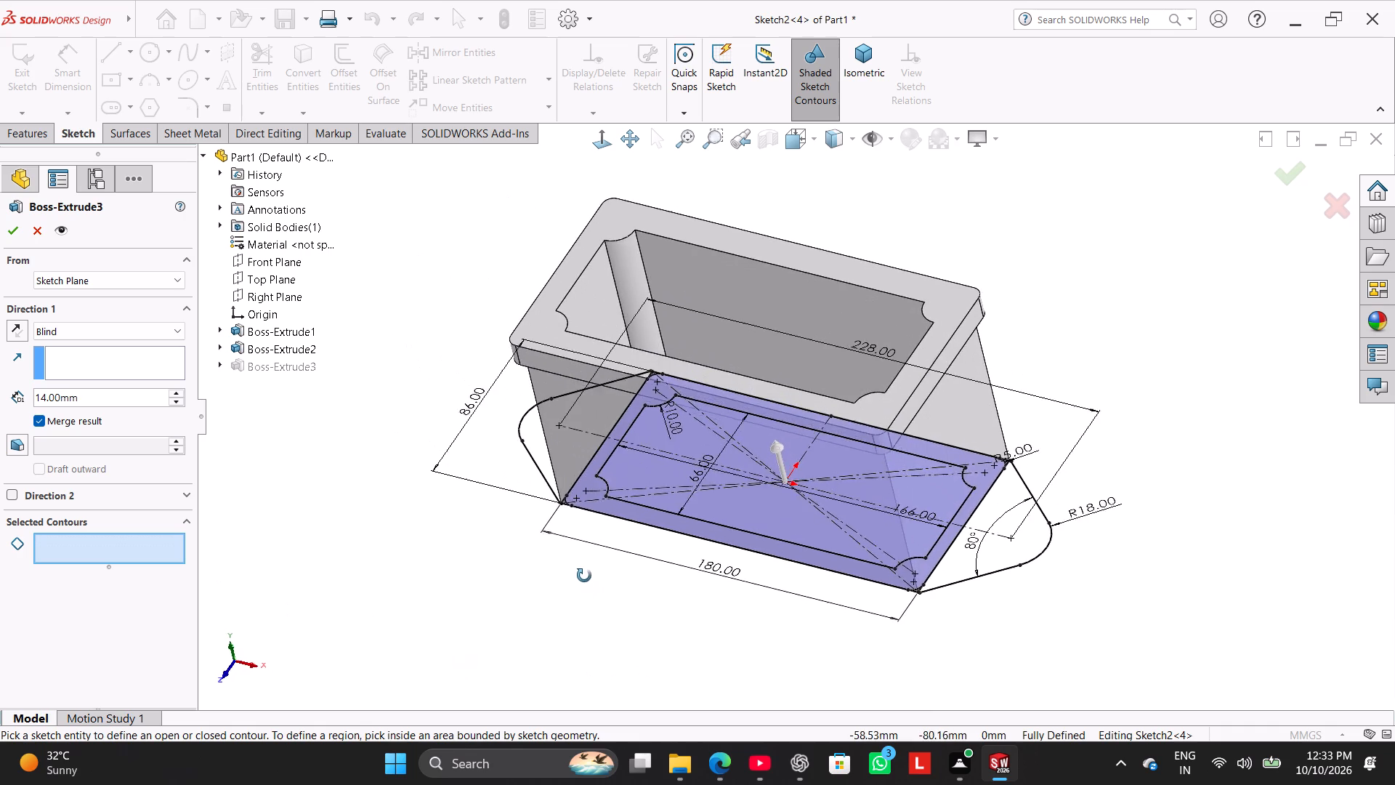
middle_drag(584, 576, 671, 617)
scroll(587, 523, down, 8)
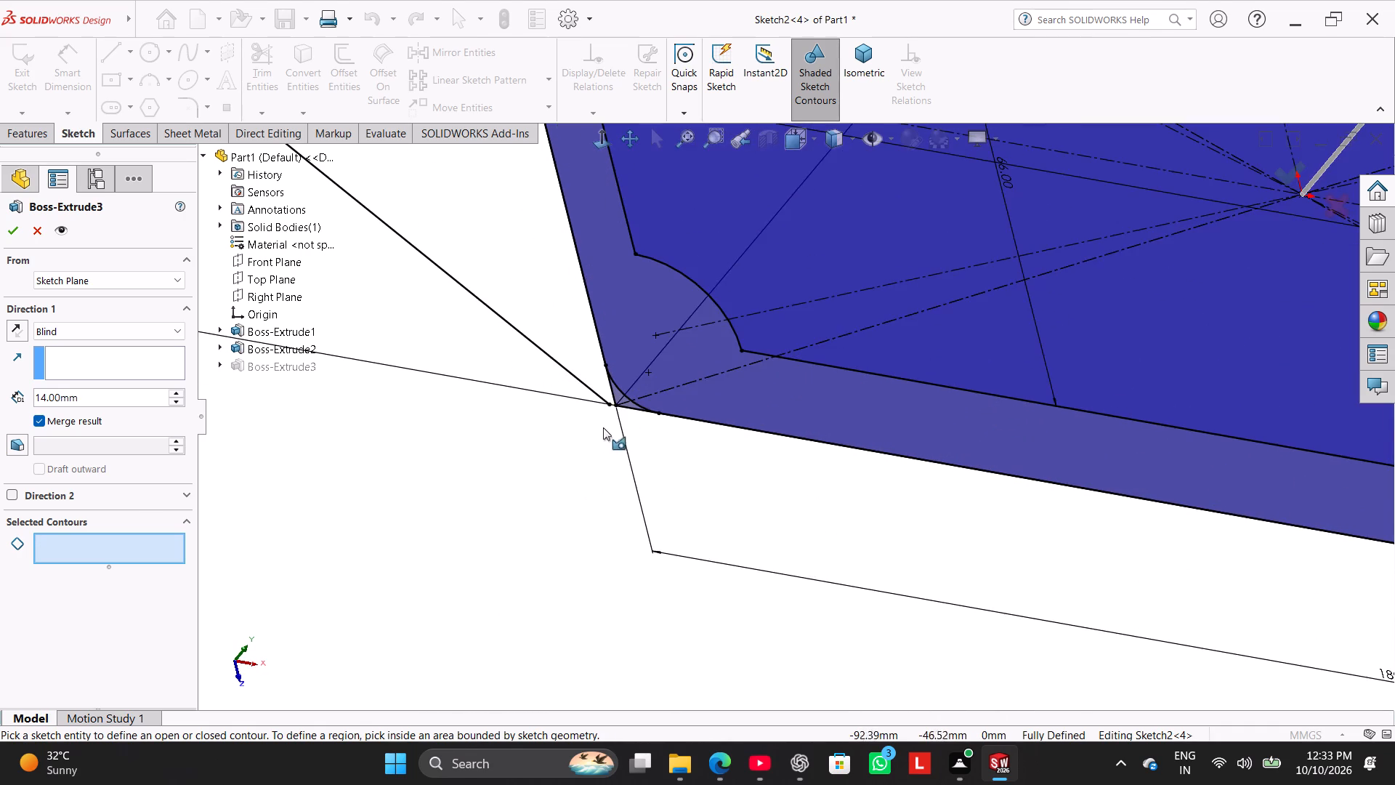
scroll(617, 402, down, 6)
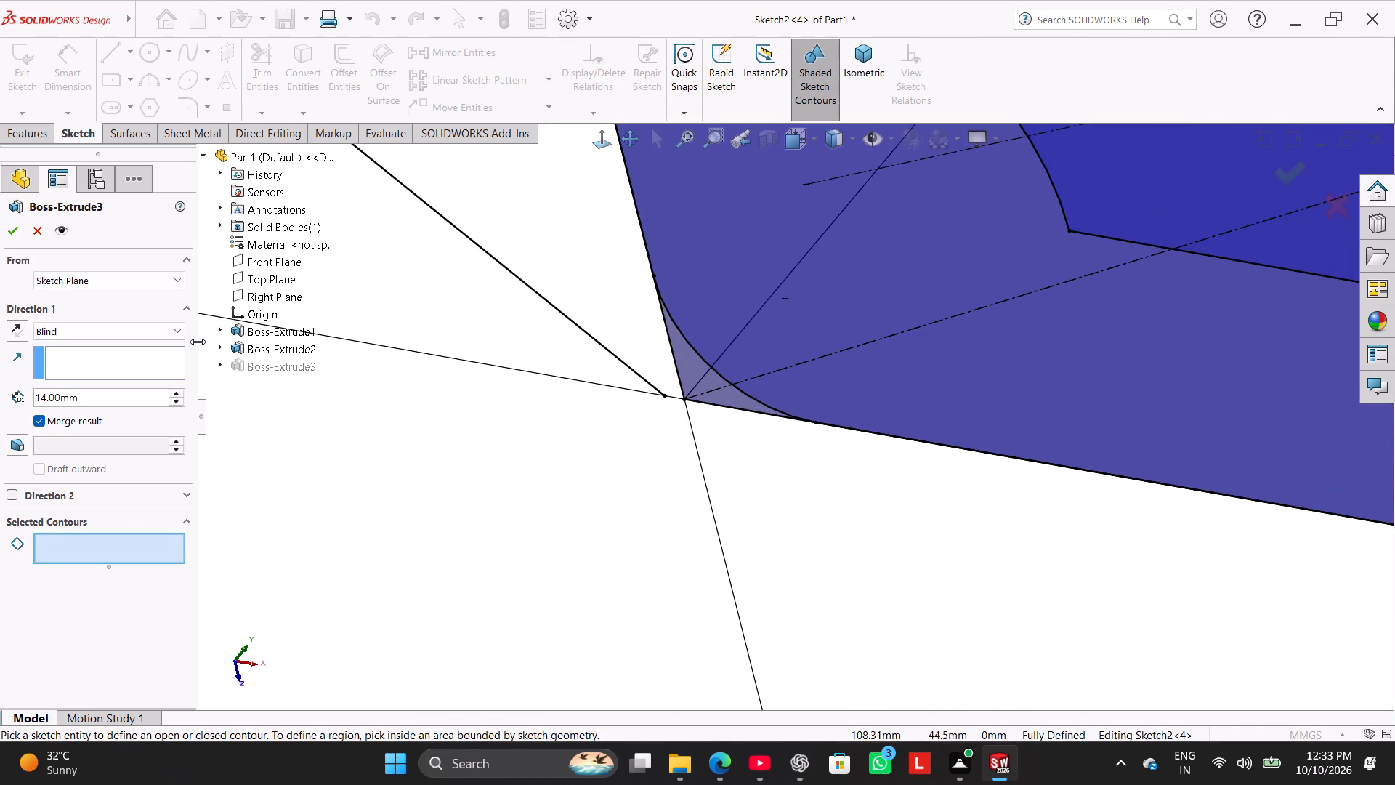
click(38, 238)
Reopen Boss-Extrude1's sketch and mirror the two short horizontal lines joining the right lug to the rectangle's corners about the vertical centerline.
scroll(369, 392, up, 2)
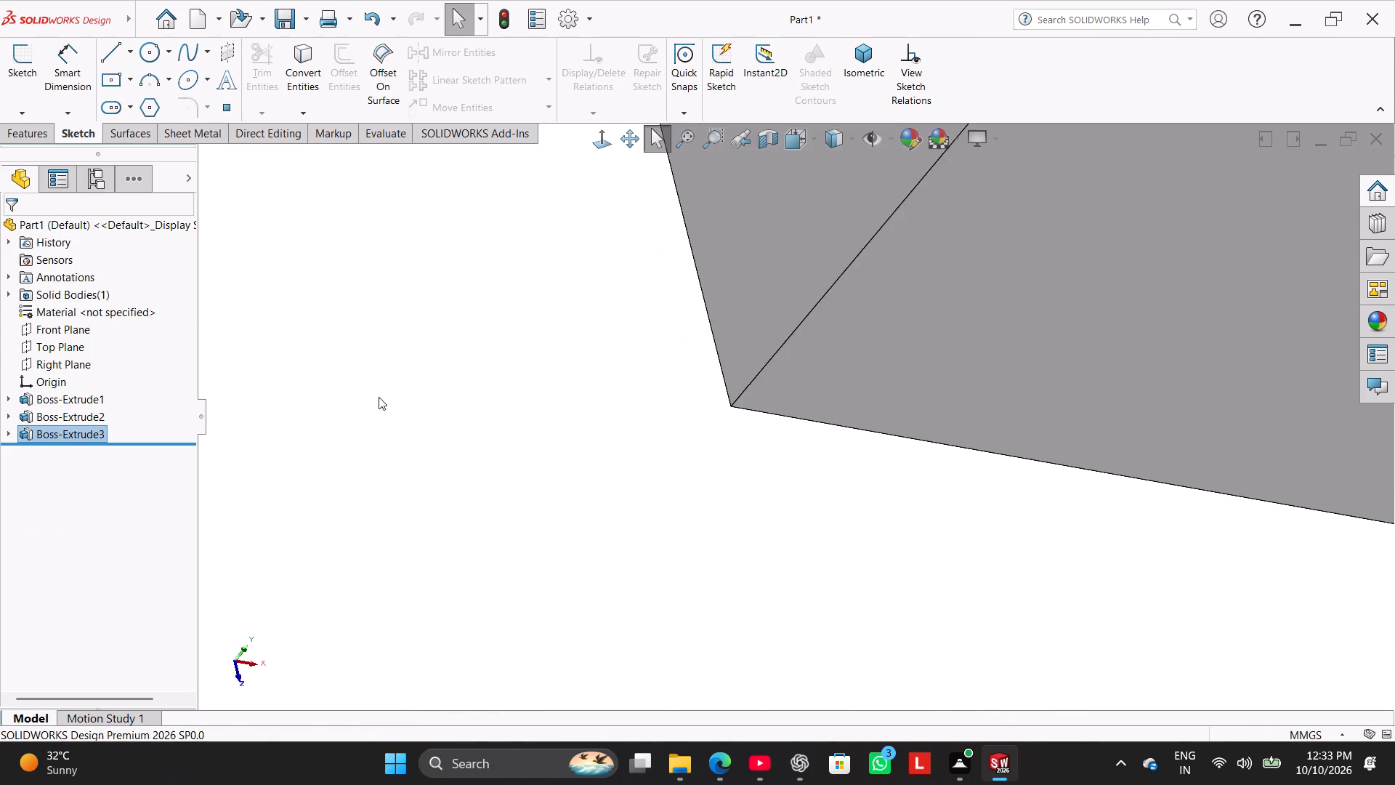
scroll(379, 397, up, 13)
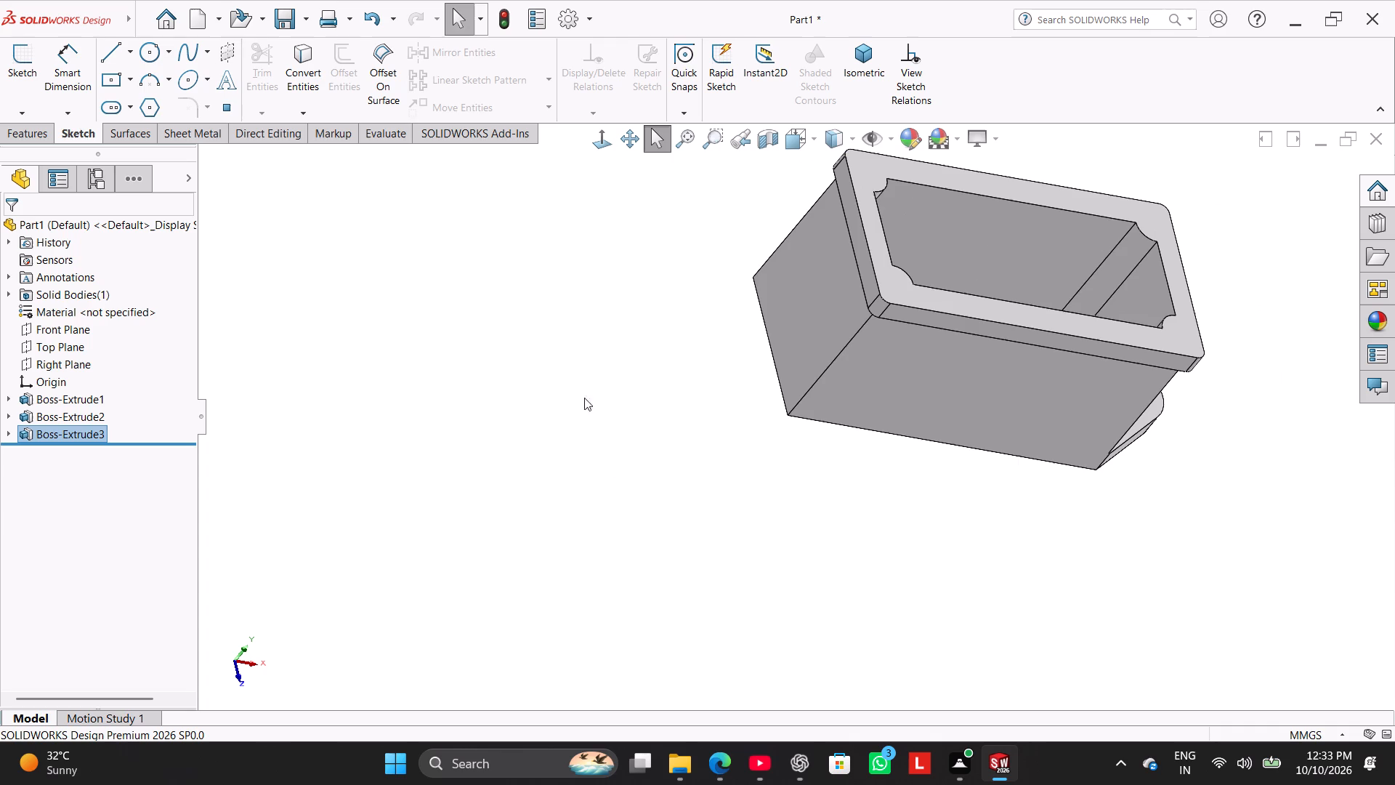
right_click(90, 397)
click(128, 353)
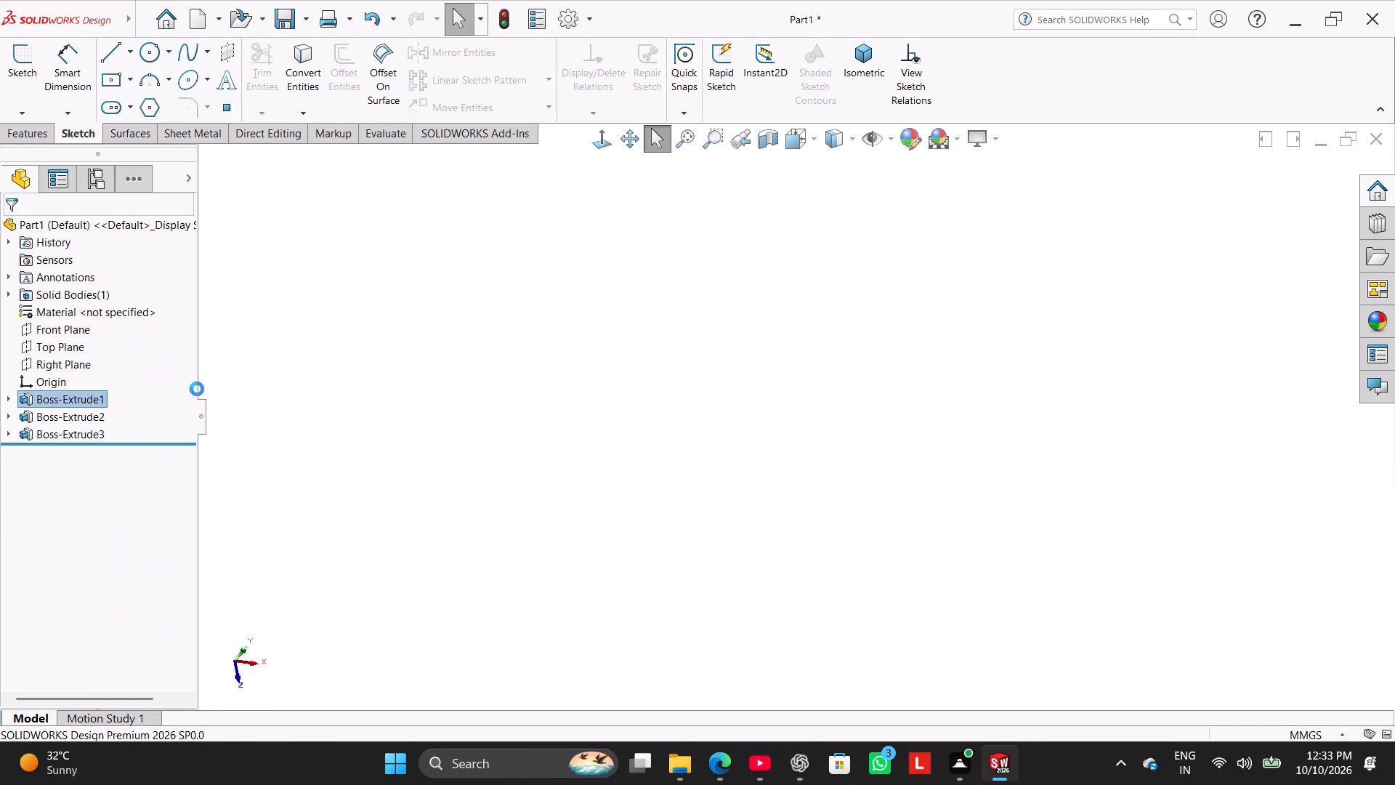
scroll(624, 497, down, 7)
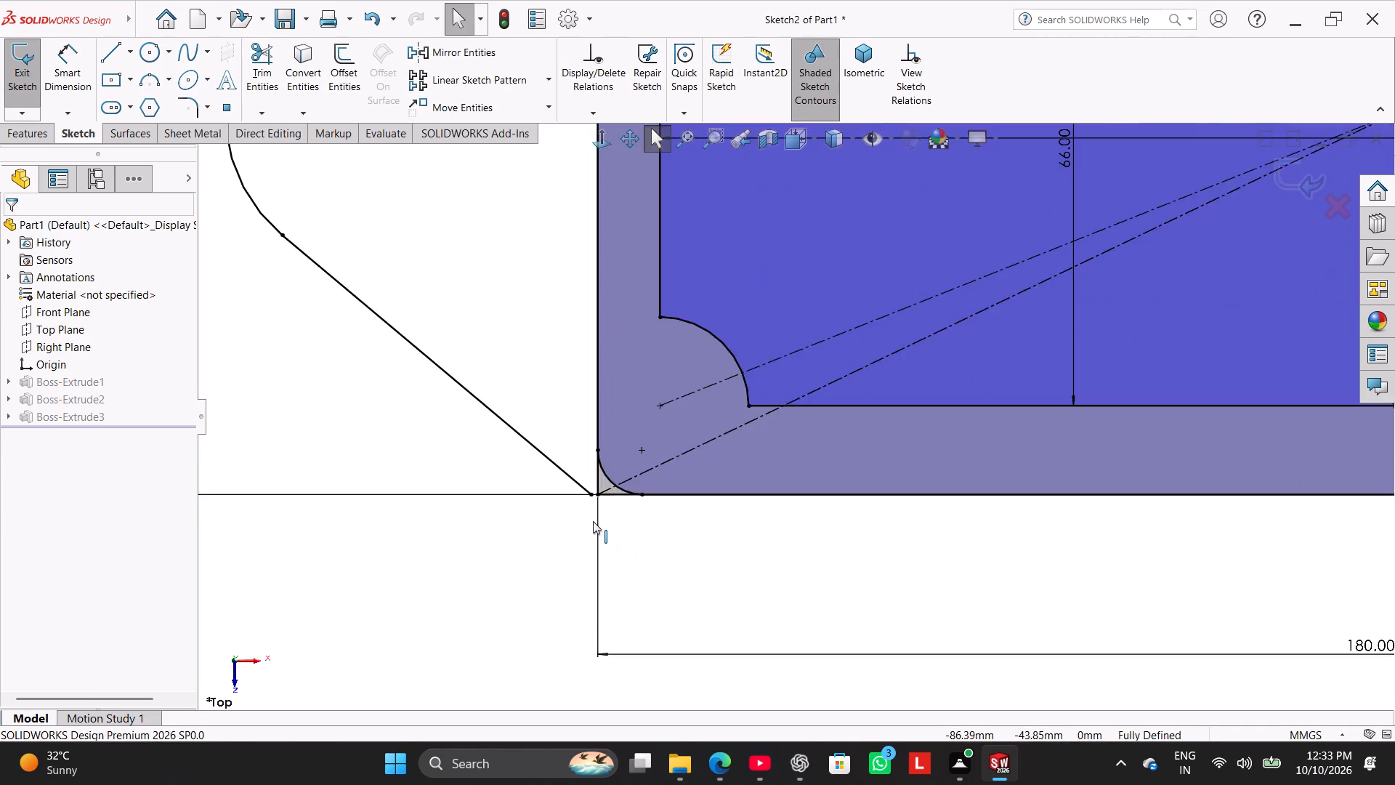
scroll(593, 521, up, 5)
scroll(1050, 488, up, 3)
scroll(1162, 419, down, 4)
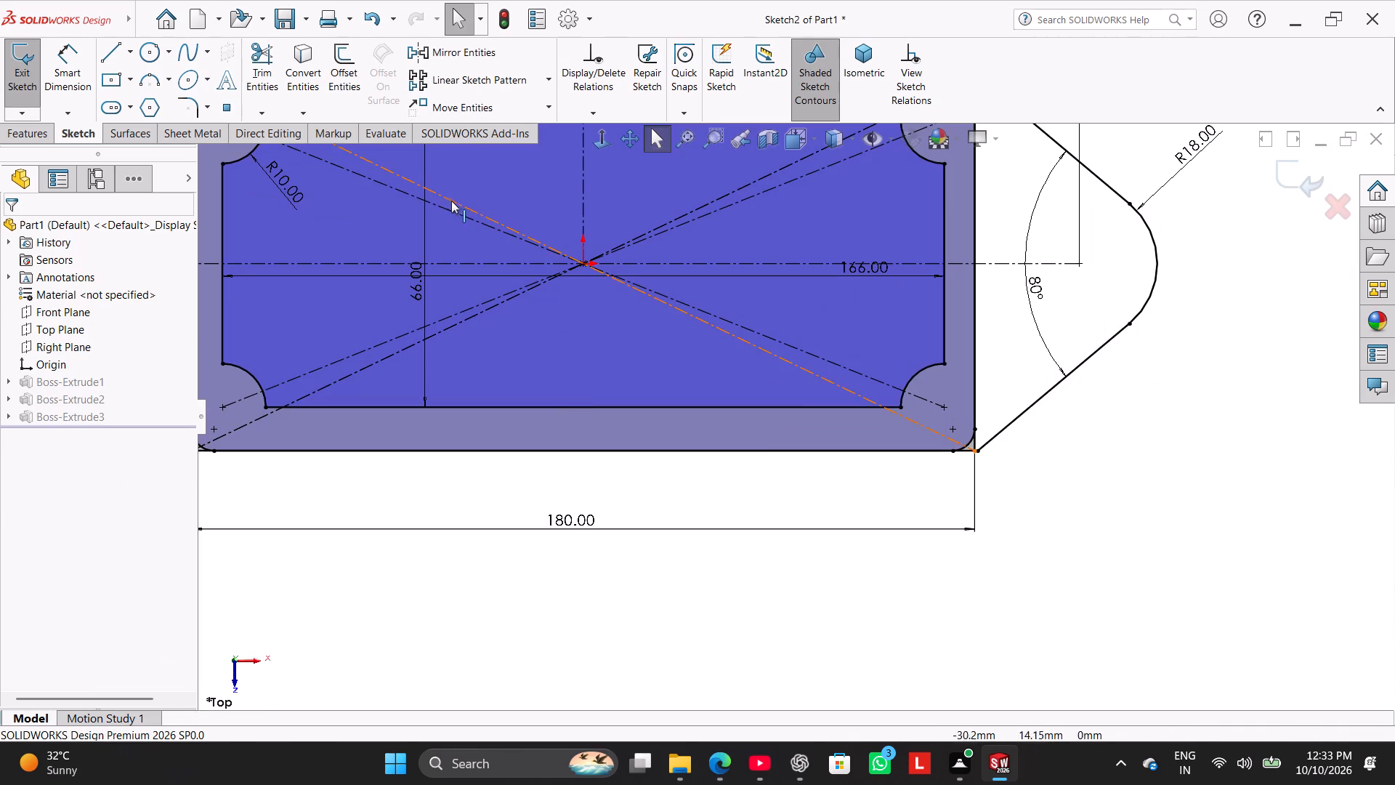
scroll(991, 408, down, 7)
scroll(804, 443, down, 3)
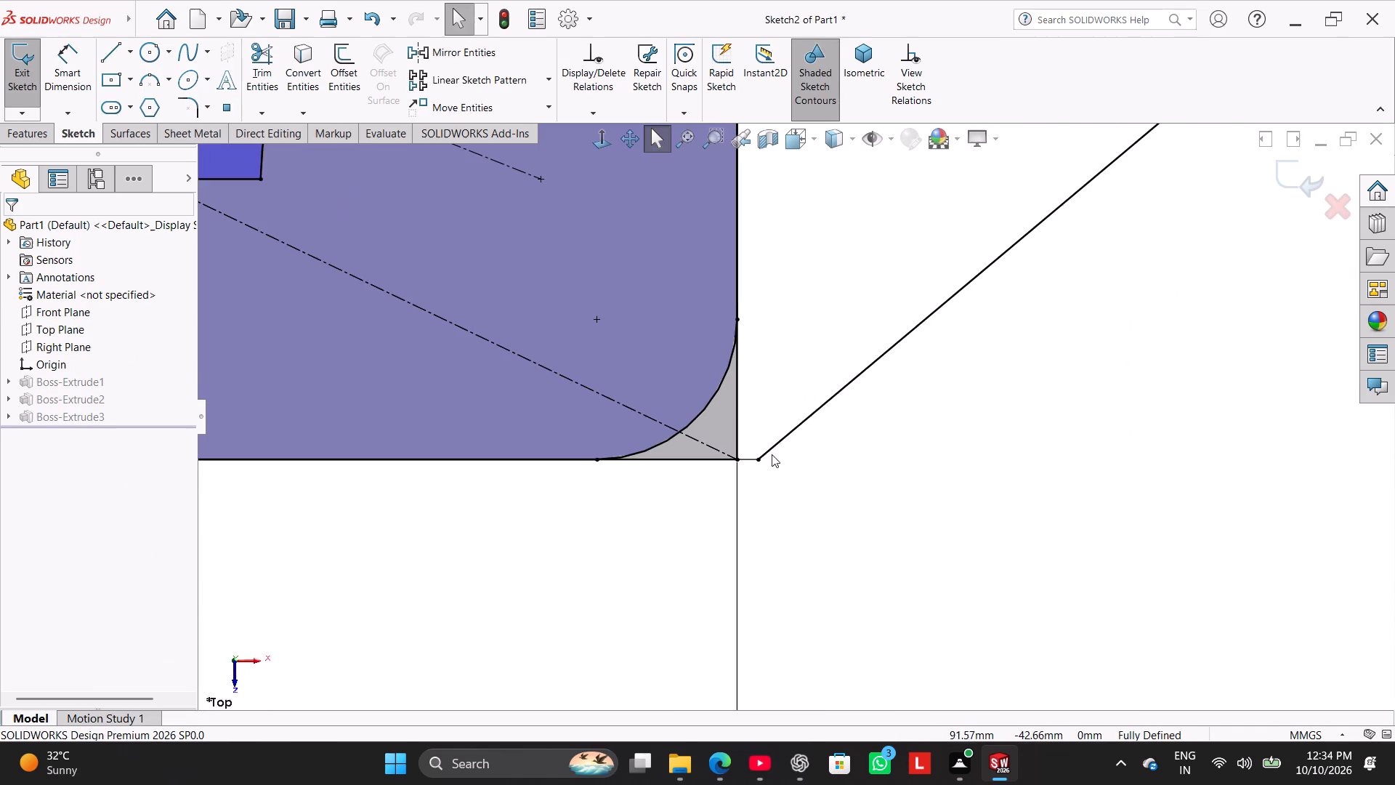
ctrl+click(750, 459)
ctrl+scroll(765, 387, up, 12)
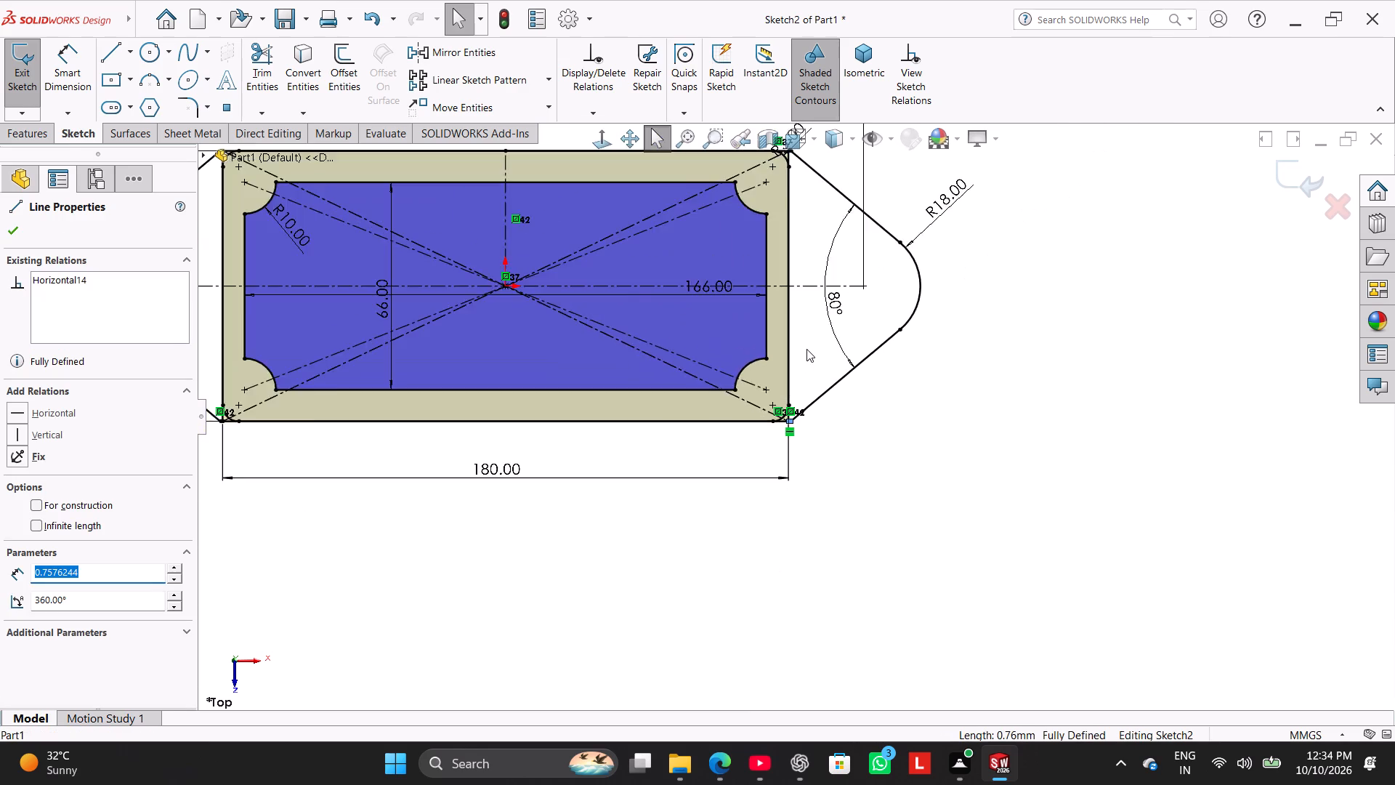
ctrl+scroll(806, 349, up, 3)
ctrl+scroll(783, 284, down, 18)
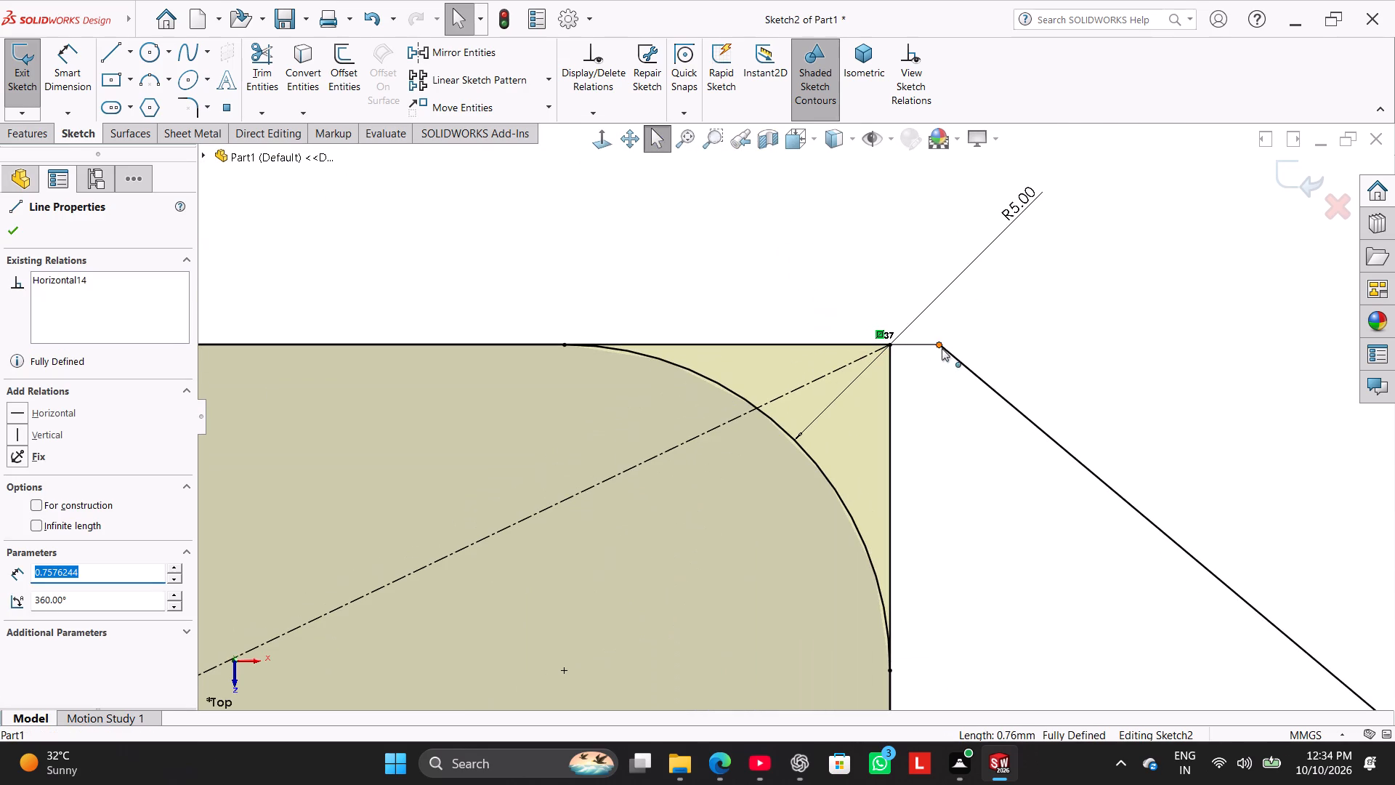
ctrl+click(928, 347)
ctrl+scroll(722, 383, up, 11)
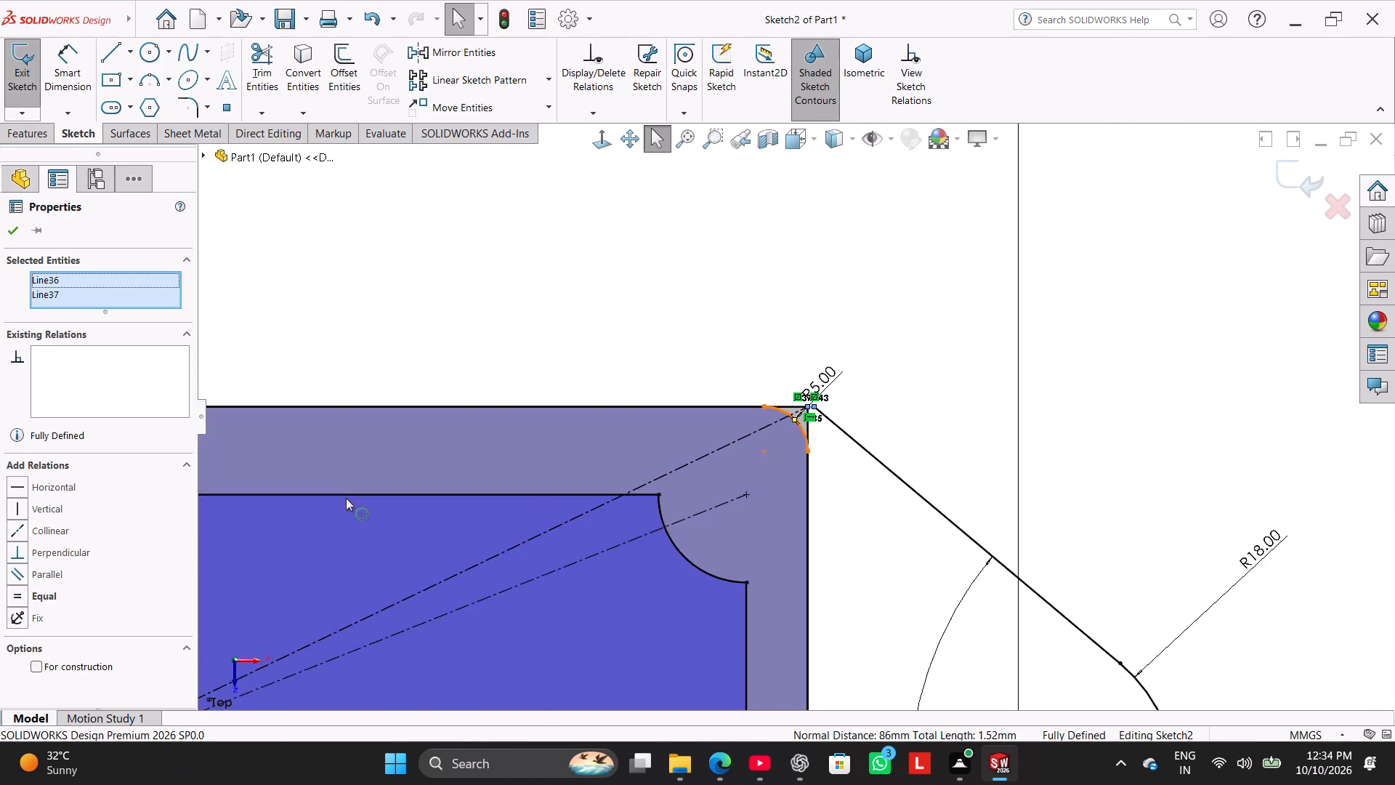
ctrl+scroll(346, 498, up, 4)
ctrl+click(420, 438)
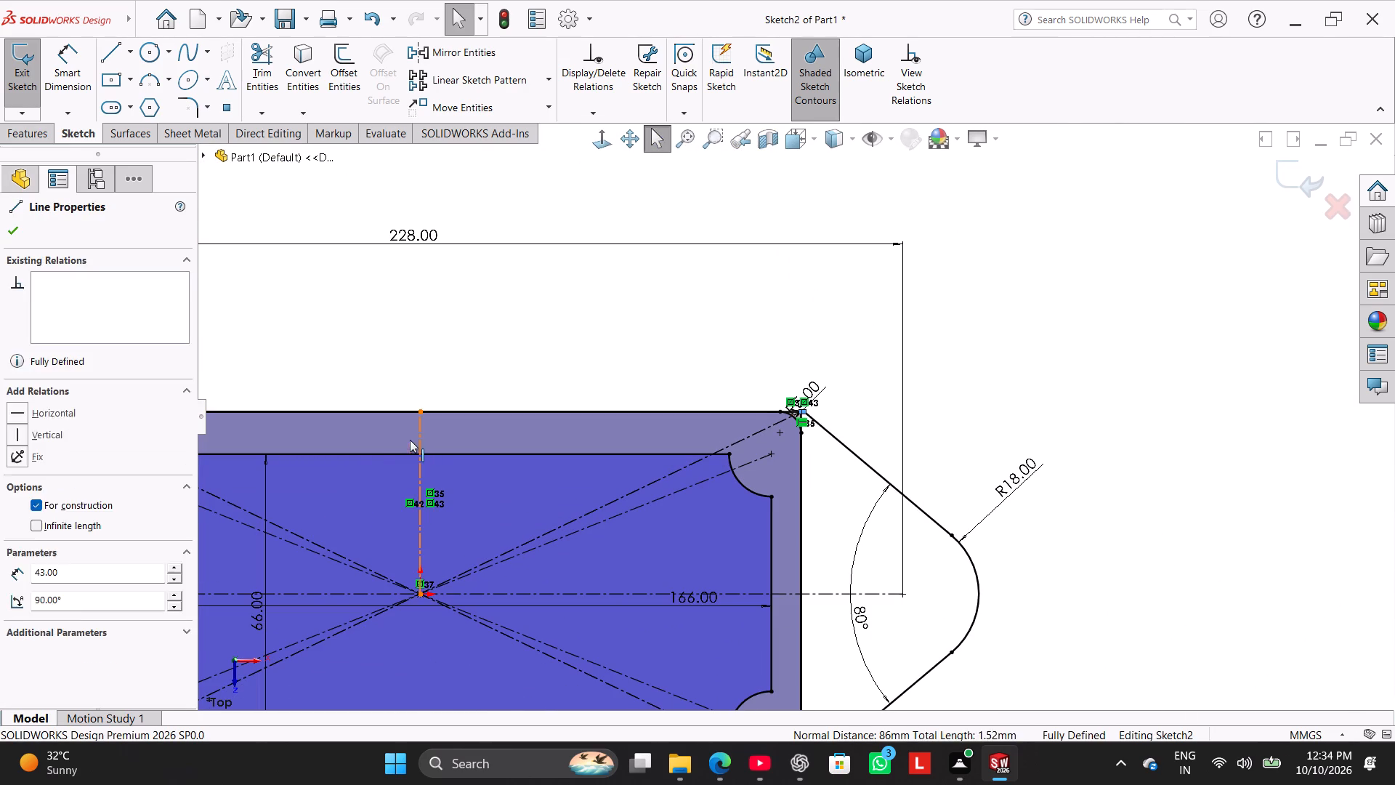
ctrl+click(481, 50)
Check the mirrored connecting line at the left lug's corner, exit the sketch and show the part in isometric view.
scroll(400, 469, up, 6)
scroll(519, 459, down, 7)
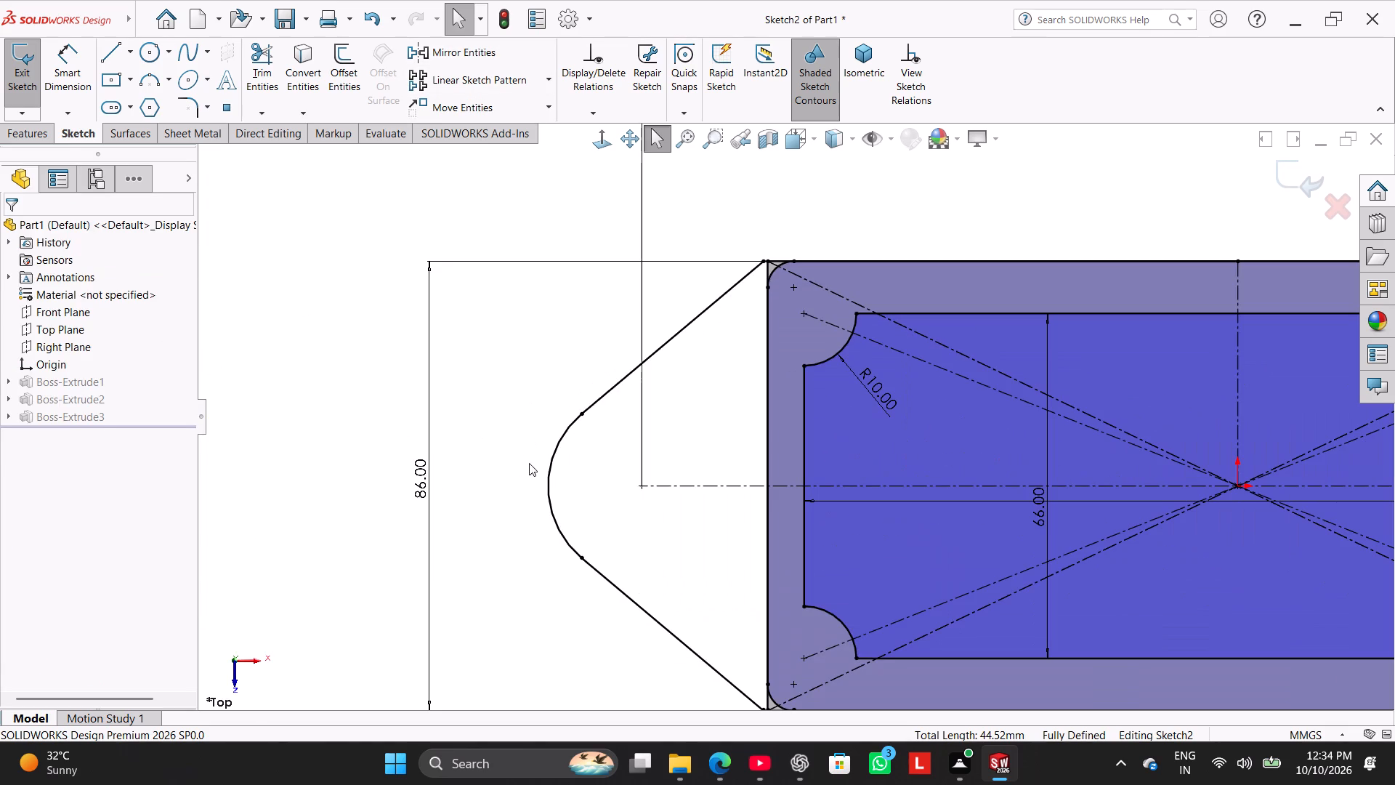
scroll(743, 288, down, 7)
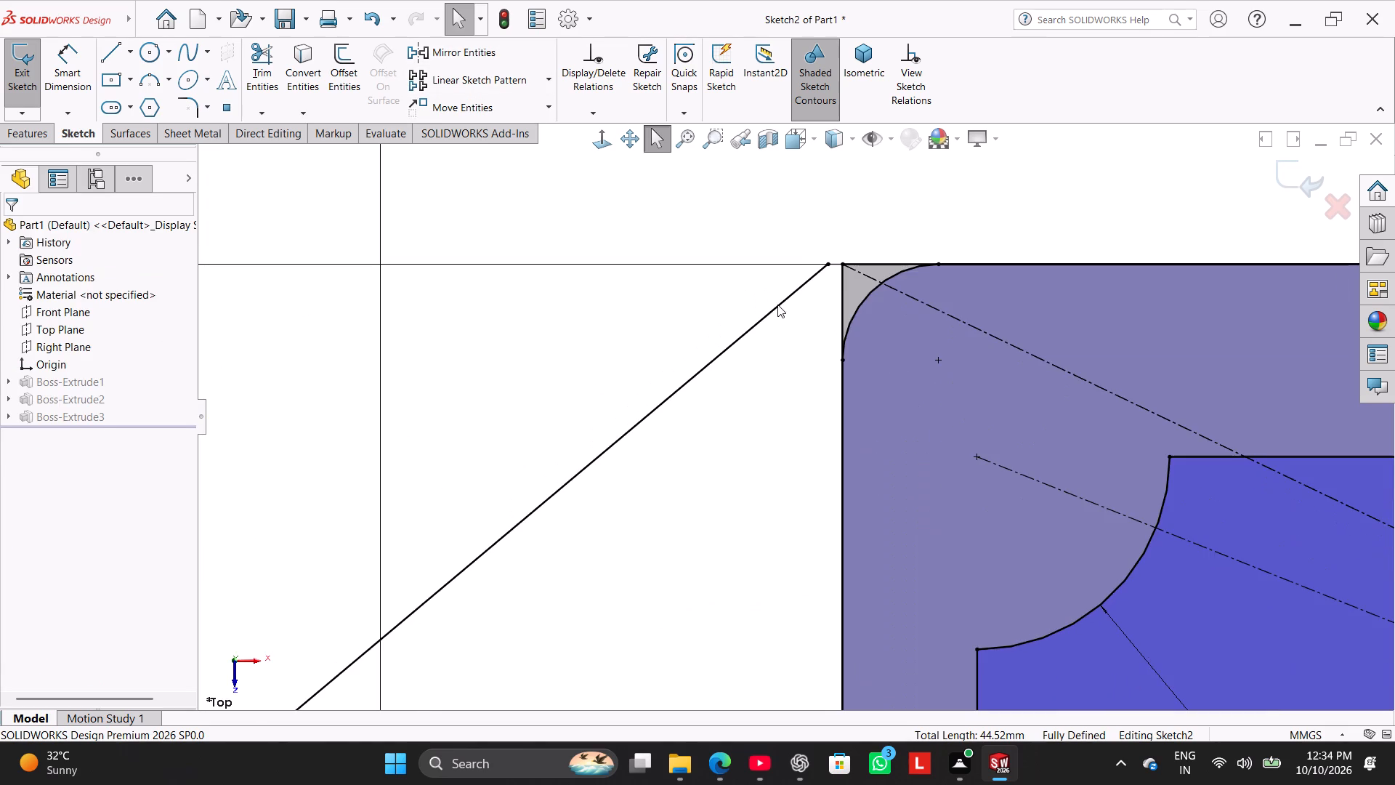
scroll(821, 288, down, 8)
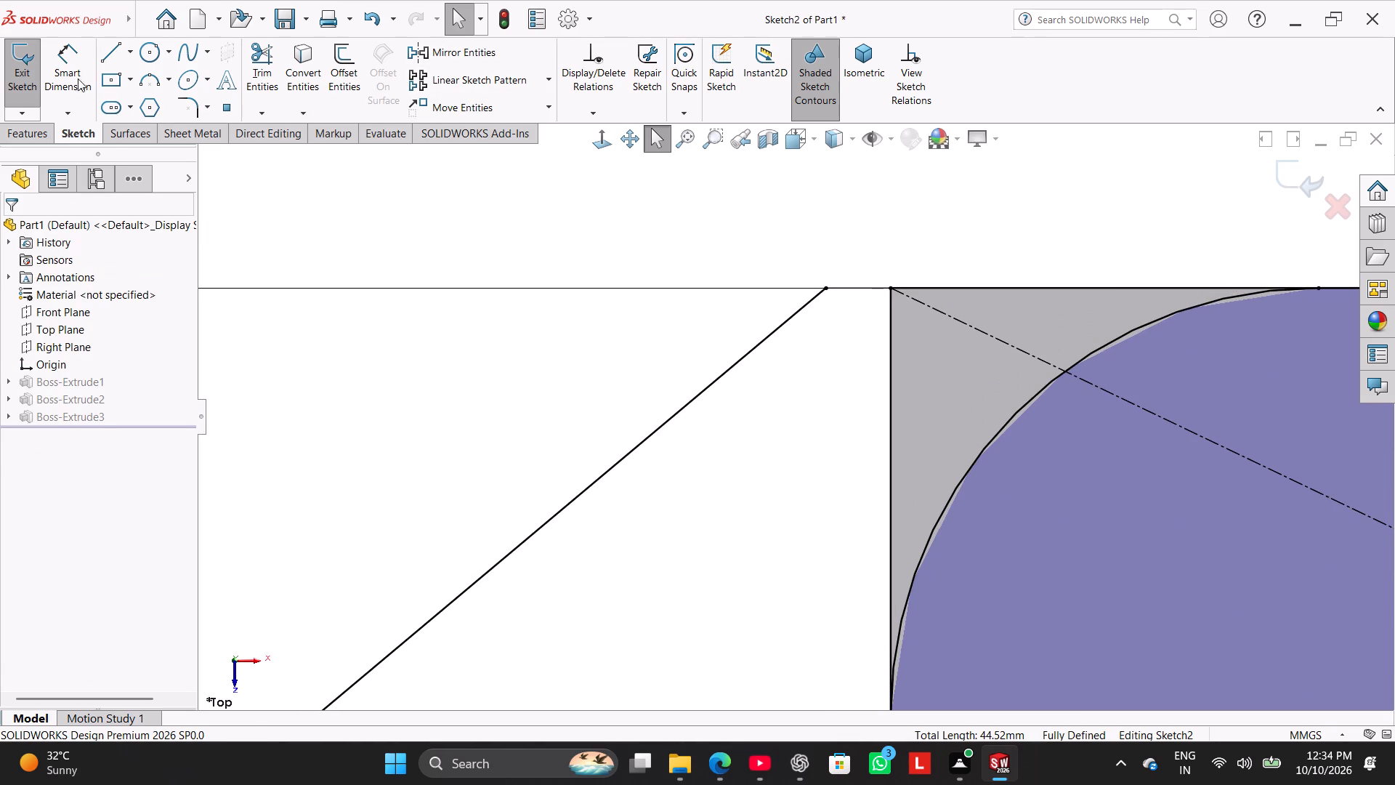
click(39, 50)
right_drag(379, 389, 493, 302)
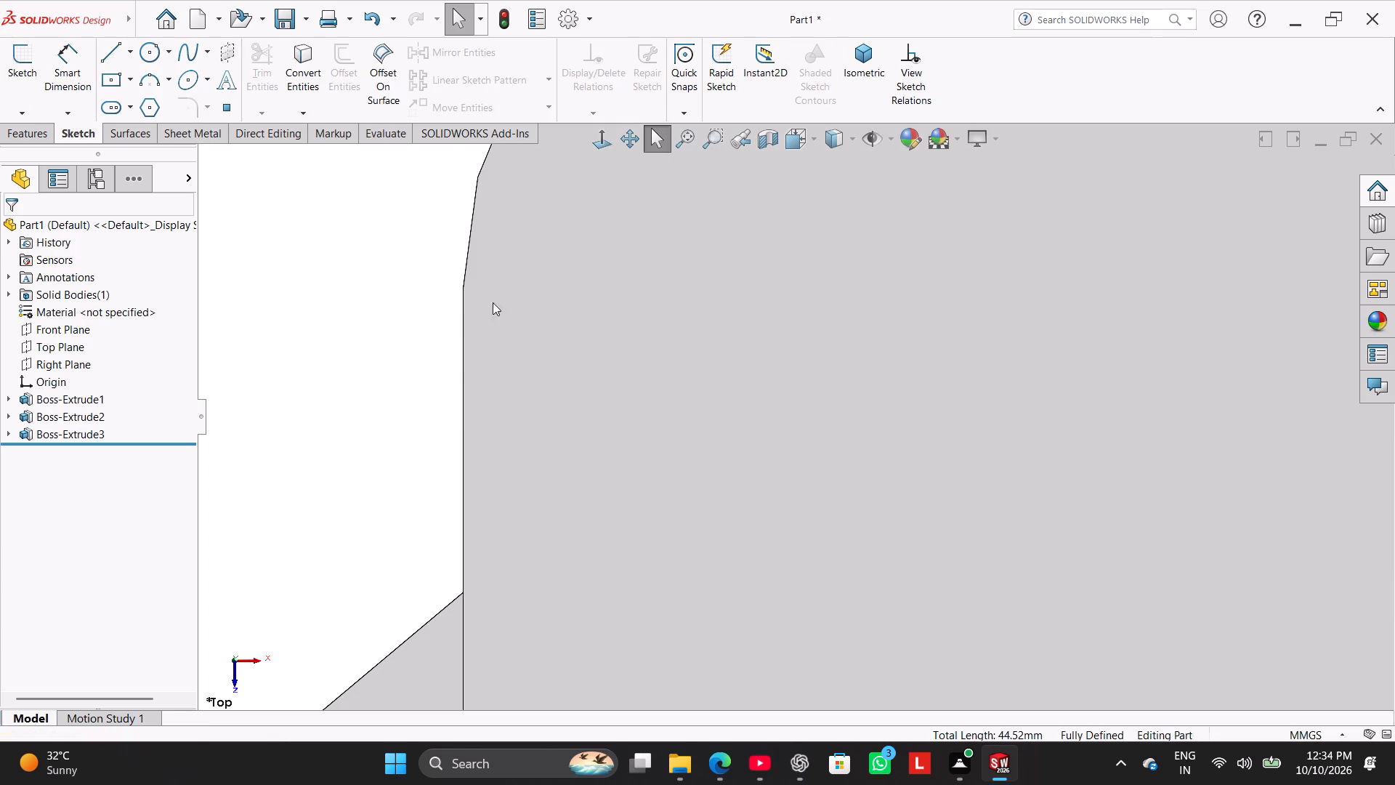
right_drag(493, 302, 501, 297)
click(471, 437)
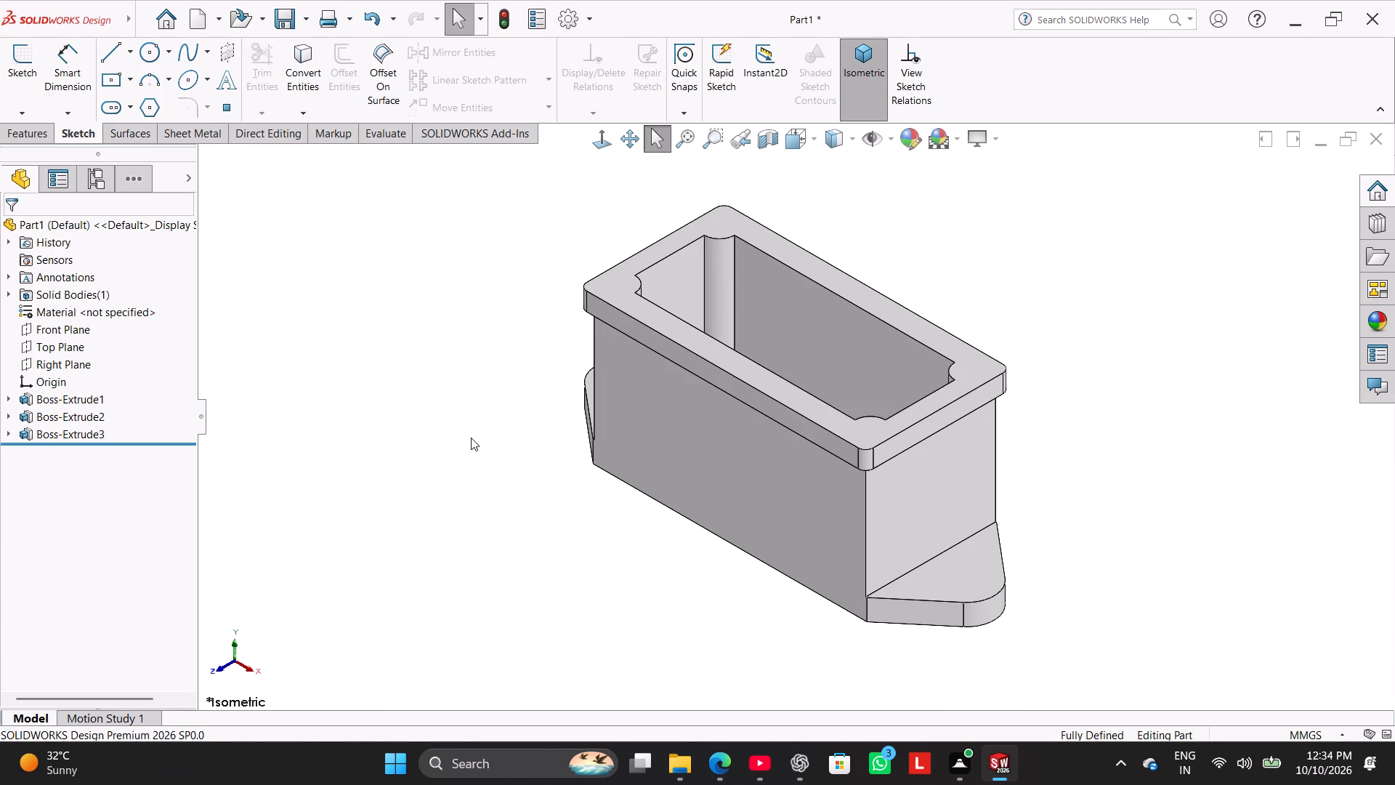
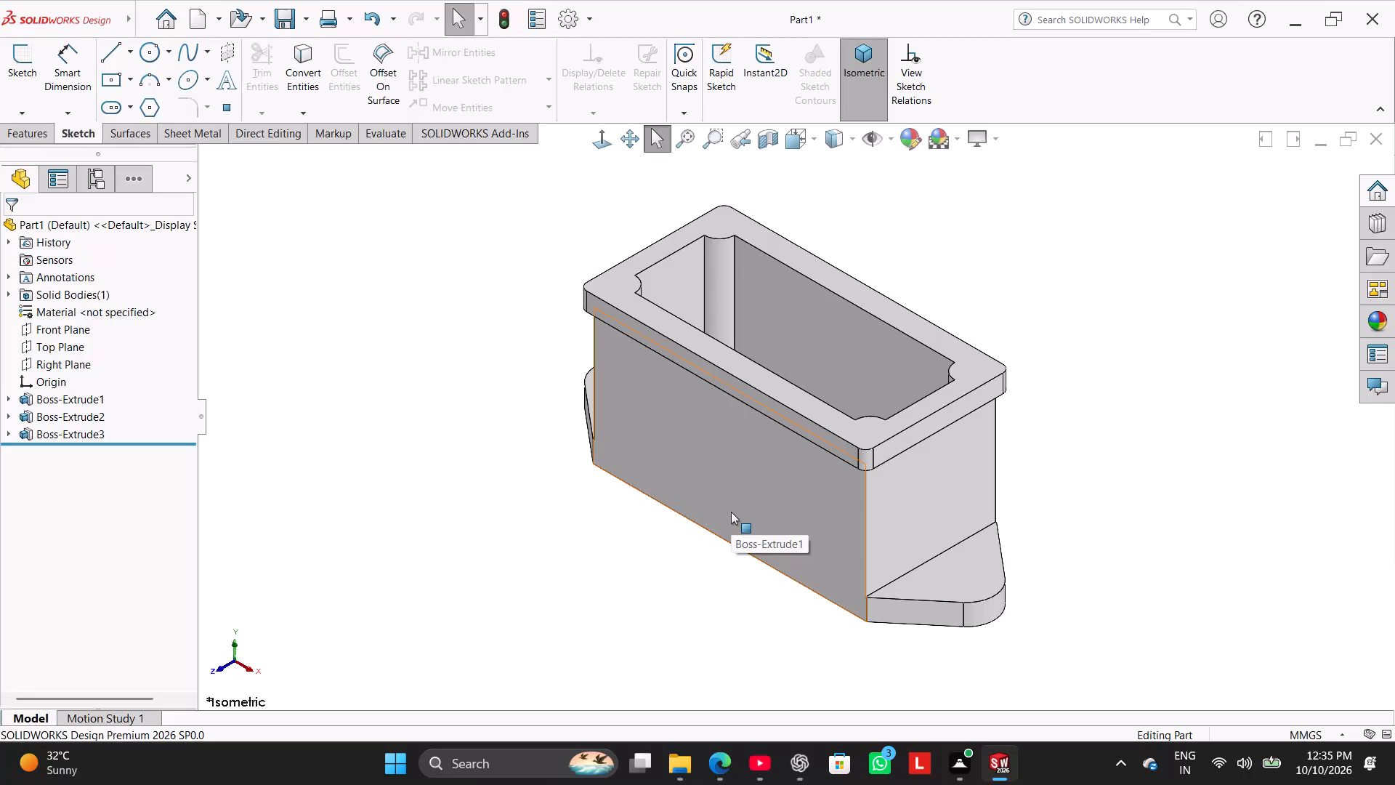
Start a sketch on the box's long side face and draw a circle about 32 mm in radius left of the origin.
right_click(774, 475)
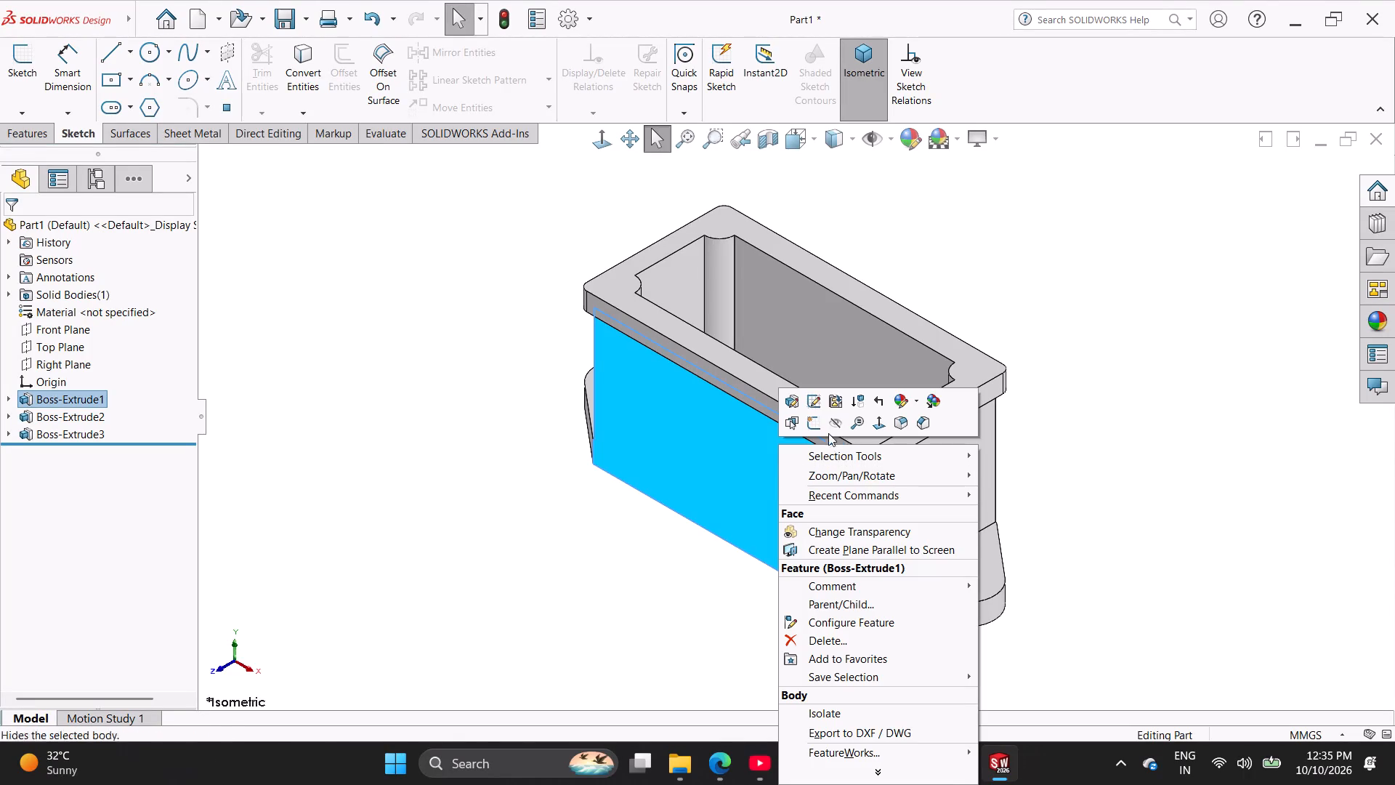
click(811, 419)
click(476, 313)
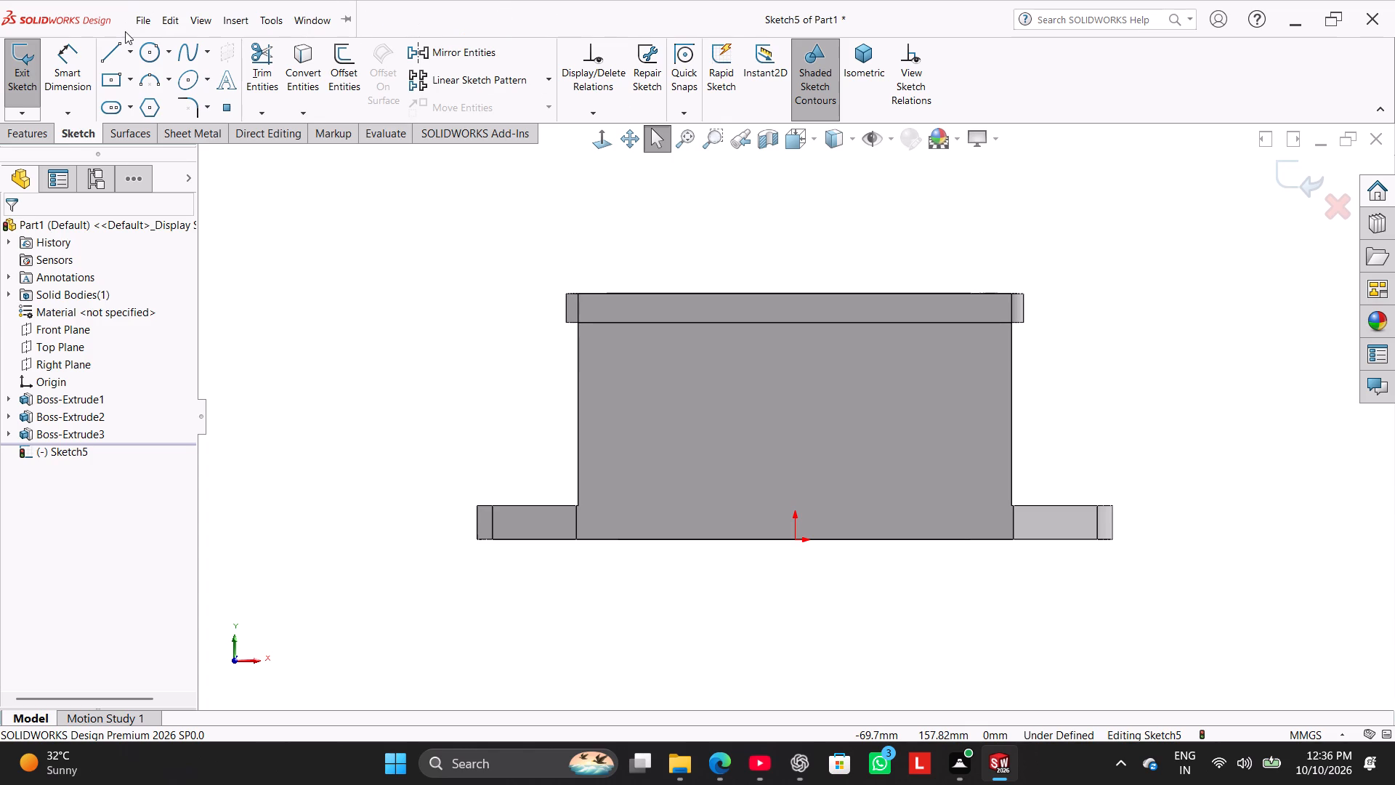
click(142, 56)
click(706, 416)
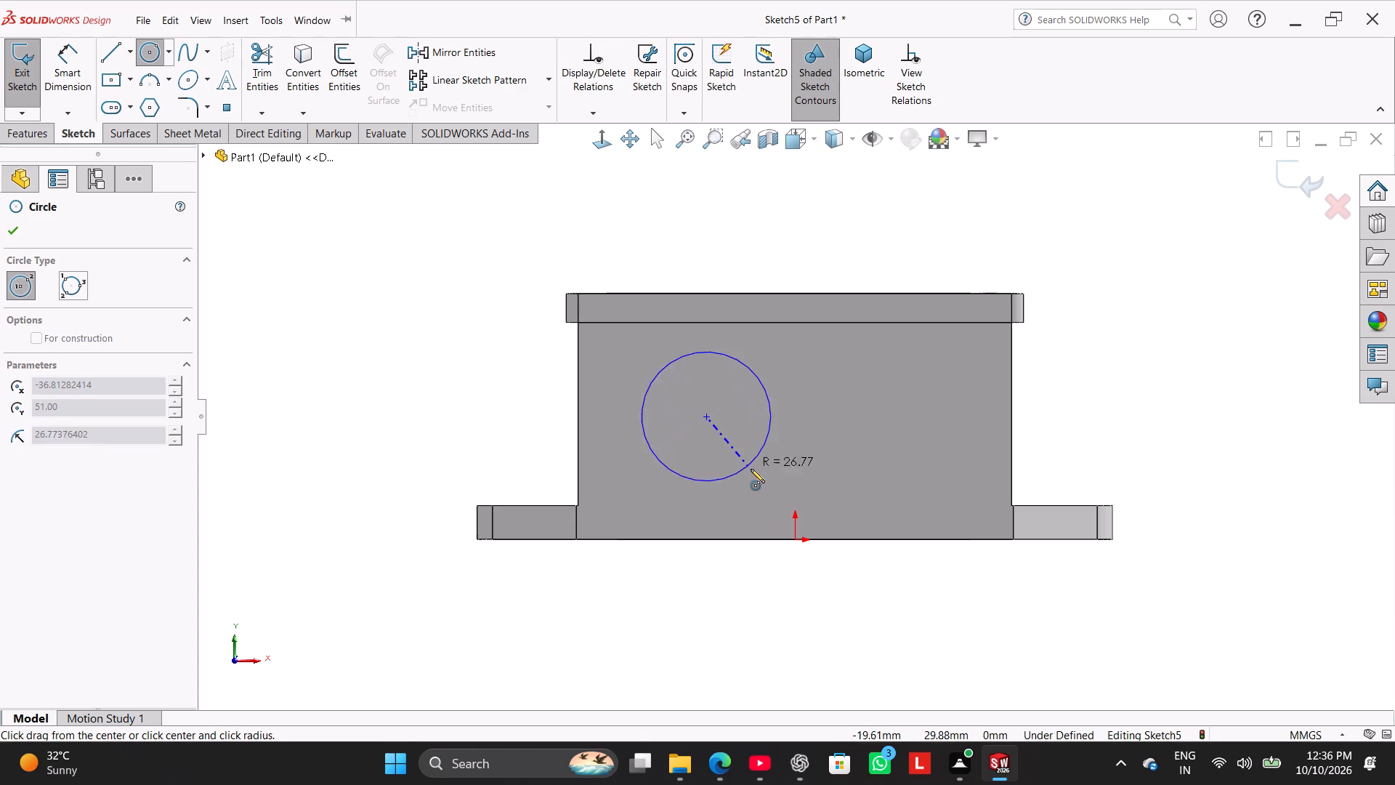
click(755, 475)
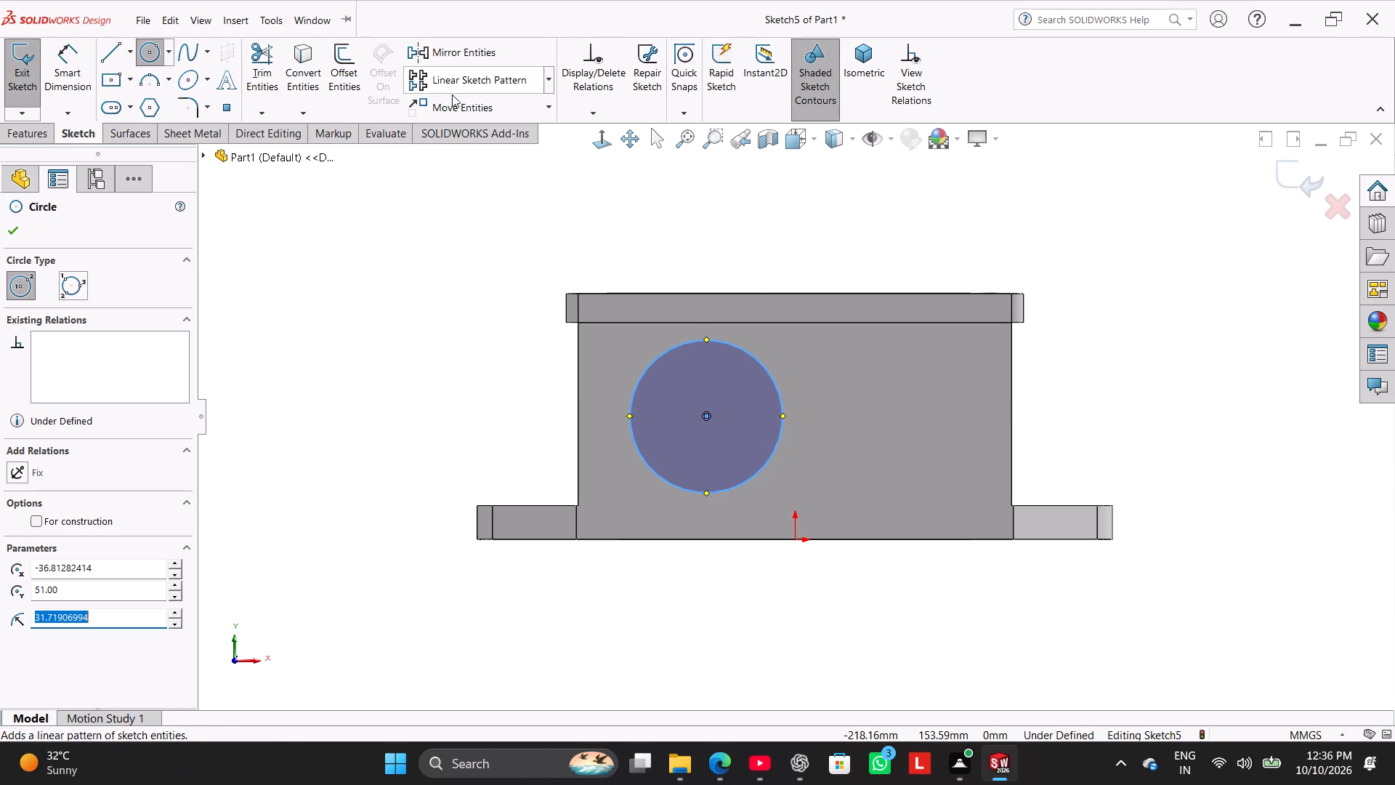
Draw a vertical 90 mm centerline from the origin up to the face's upper edge below the rim.
click(128, 50)
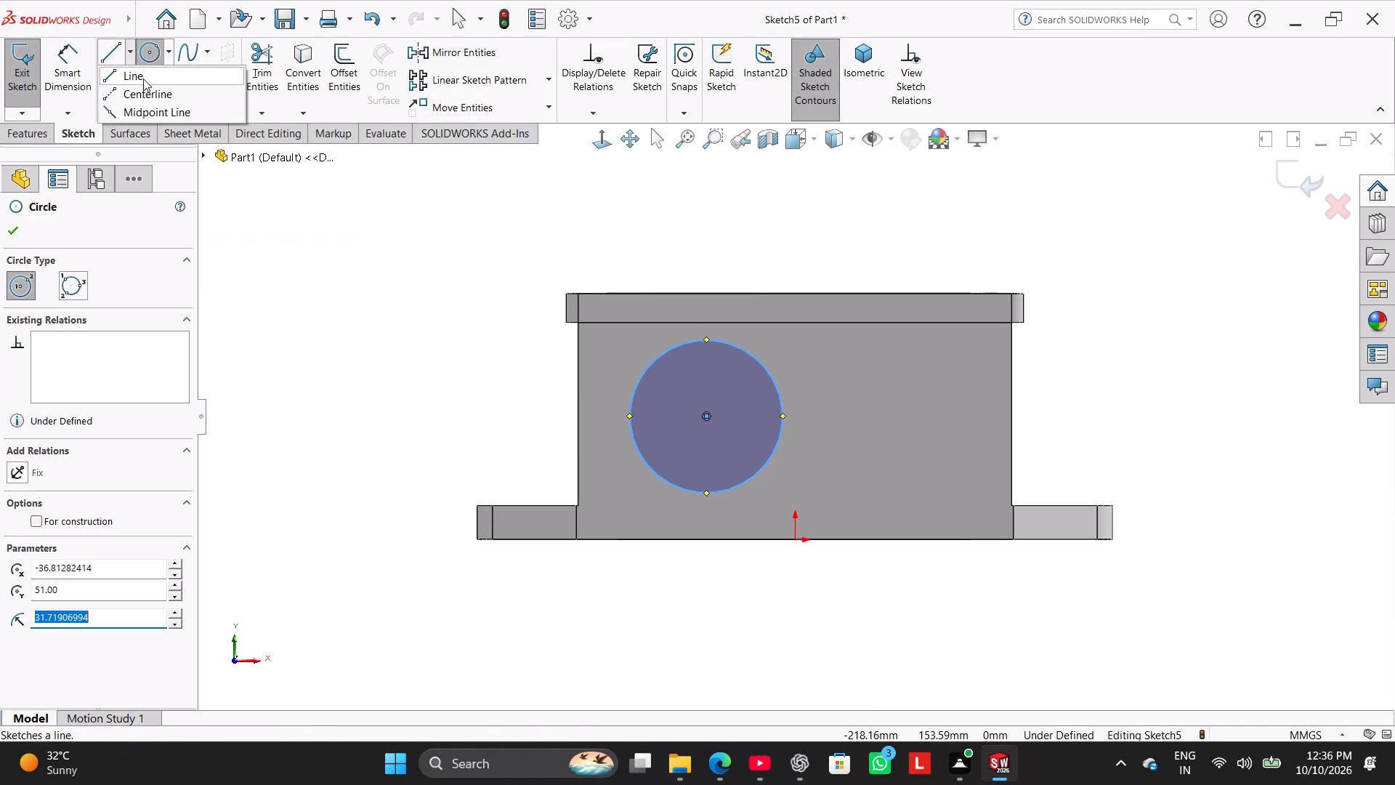
click(147, 94)
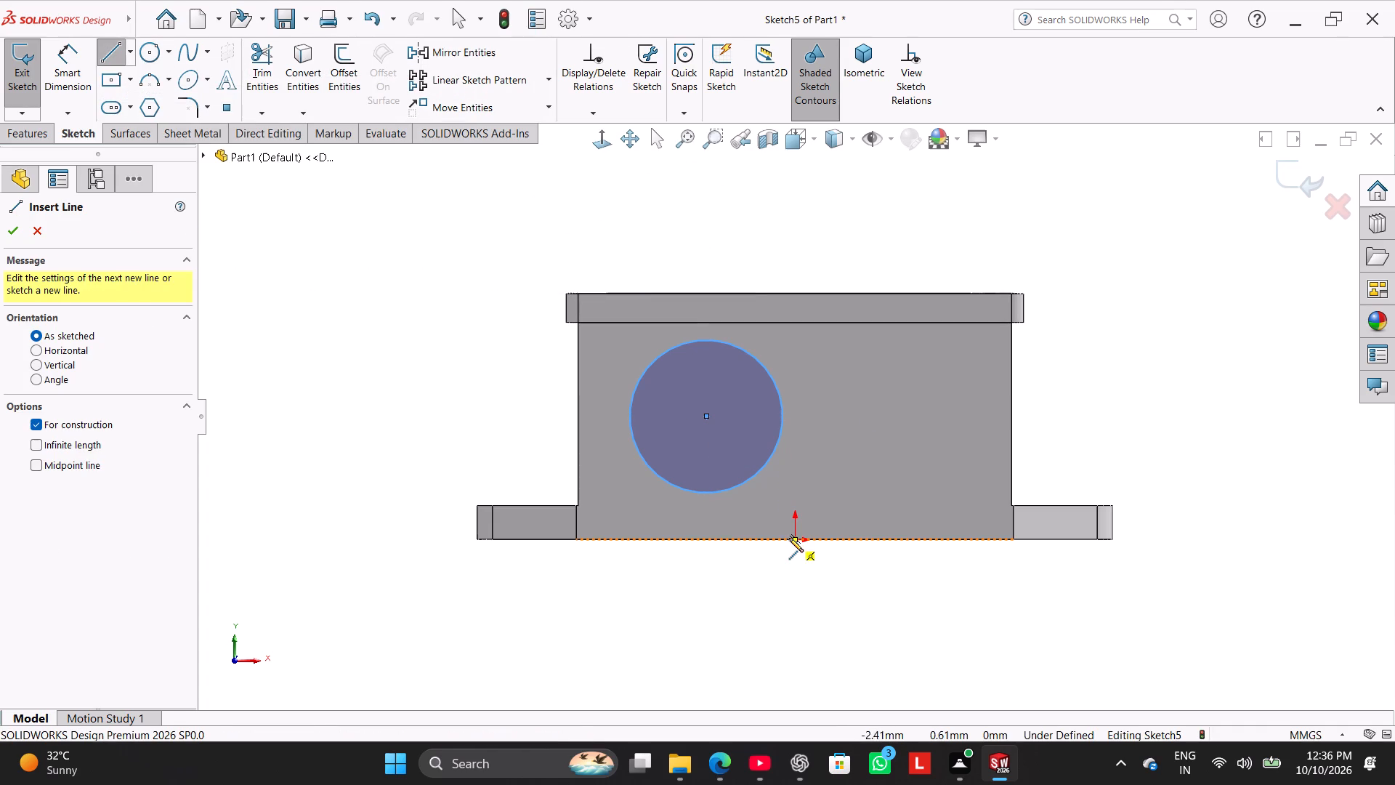
click(794, 538)
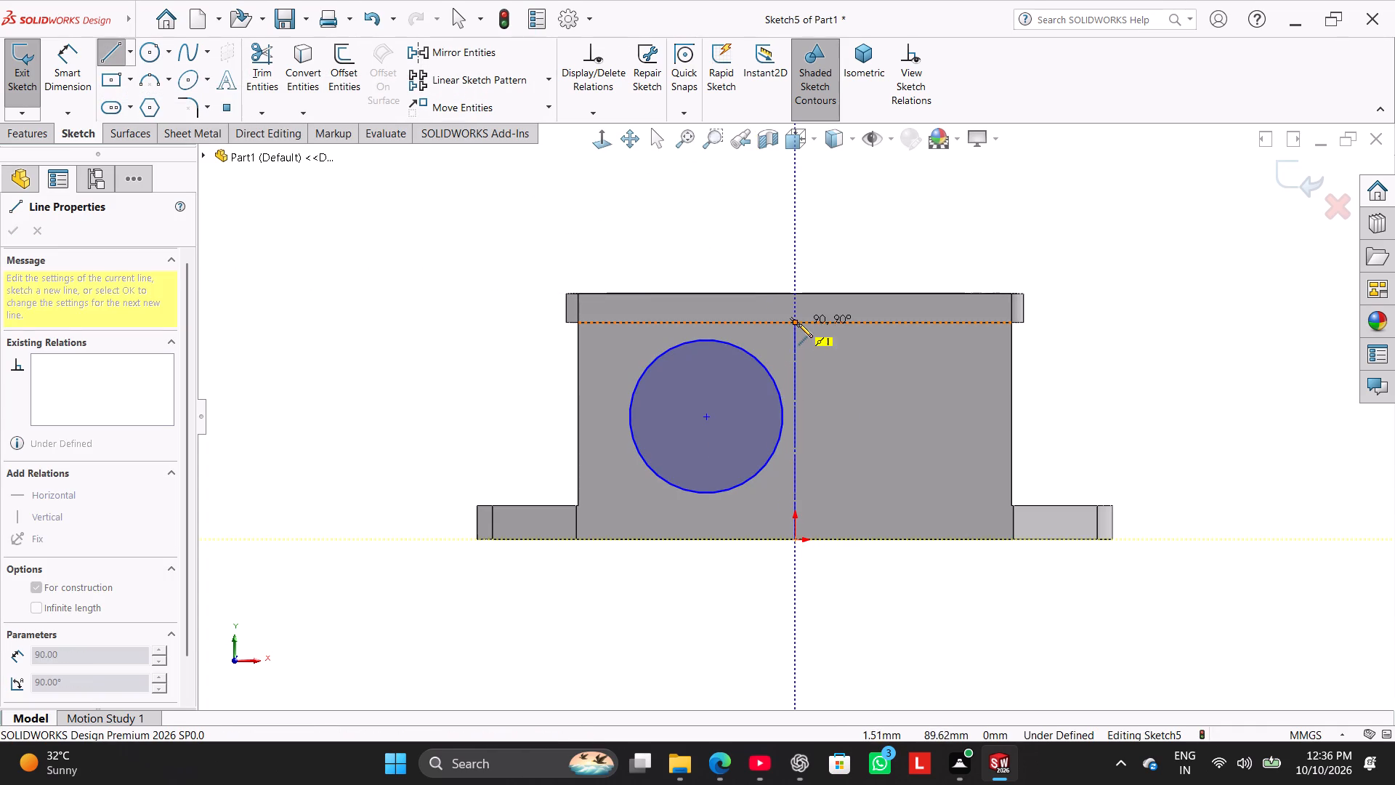
click(798, 323)
right_click(729, 239)
click(756, 253)
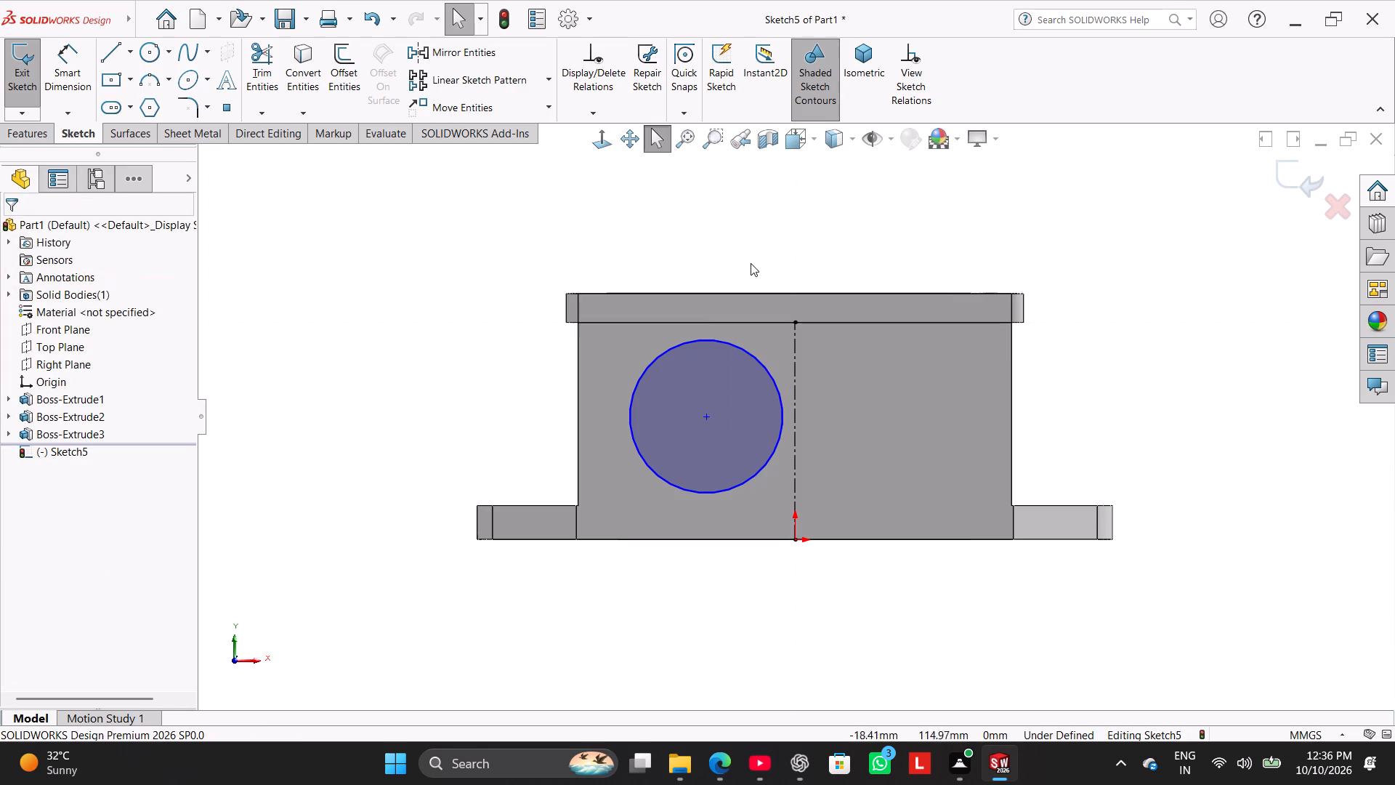
Dimension the circle's centre at 58 mm above the box's bottom edge.
click(73, 75)
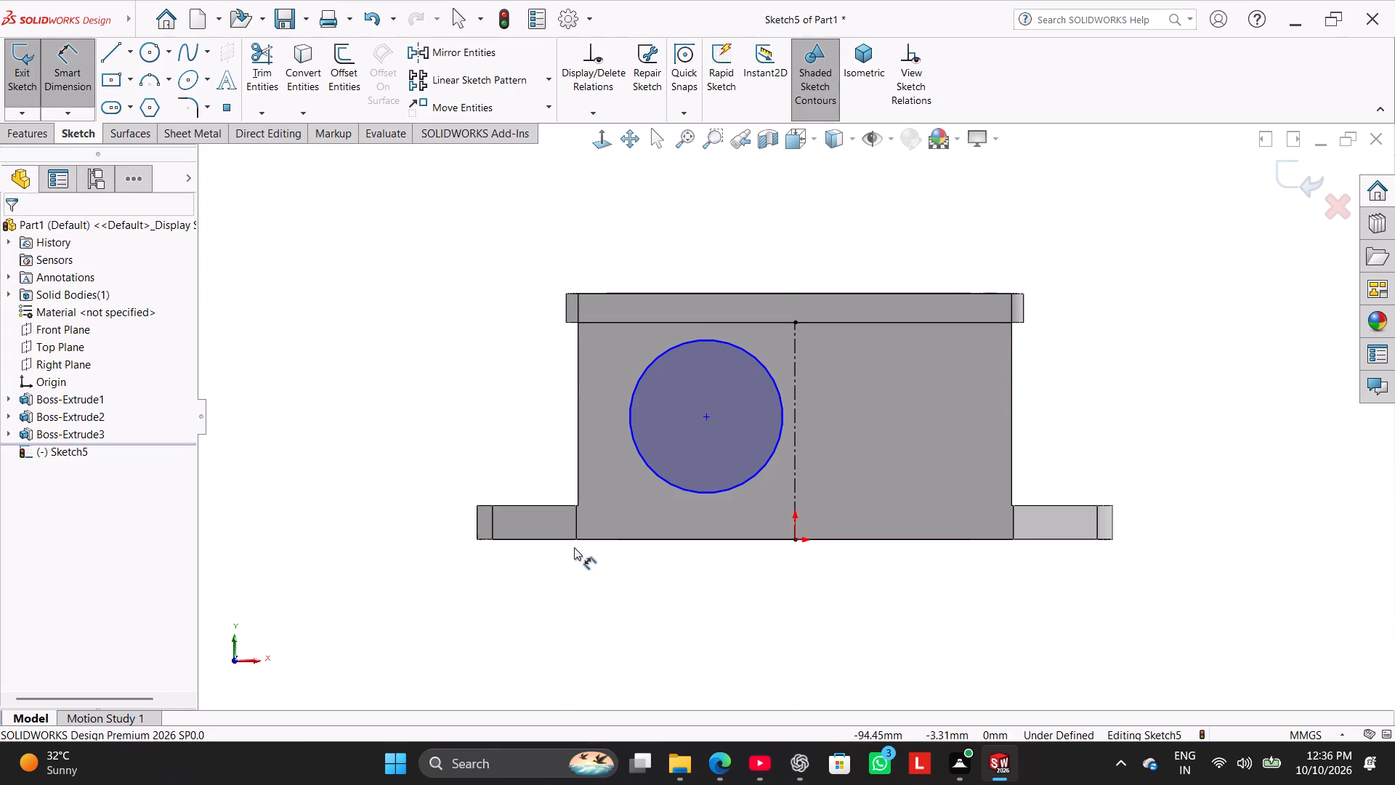
click(593, 540)
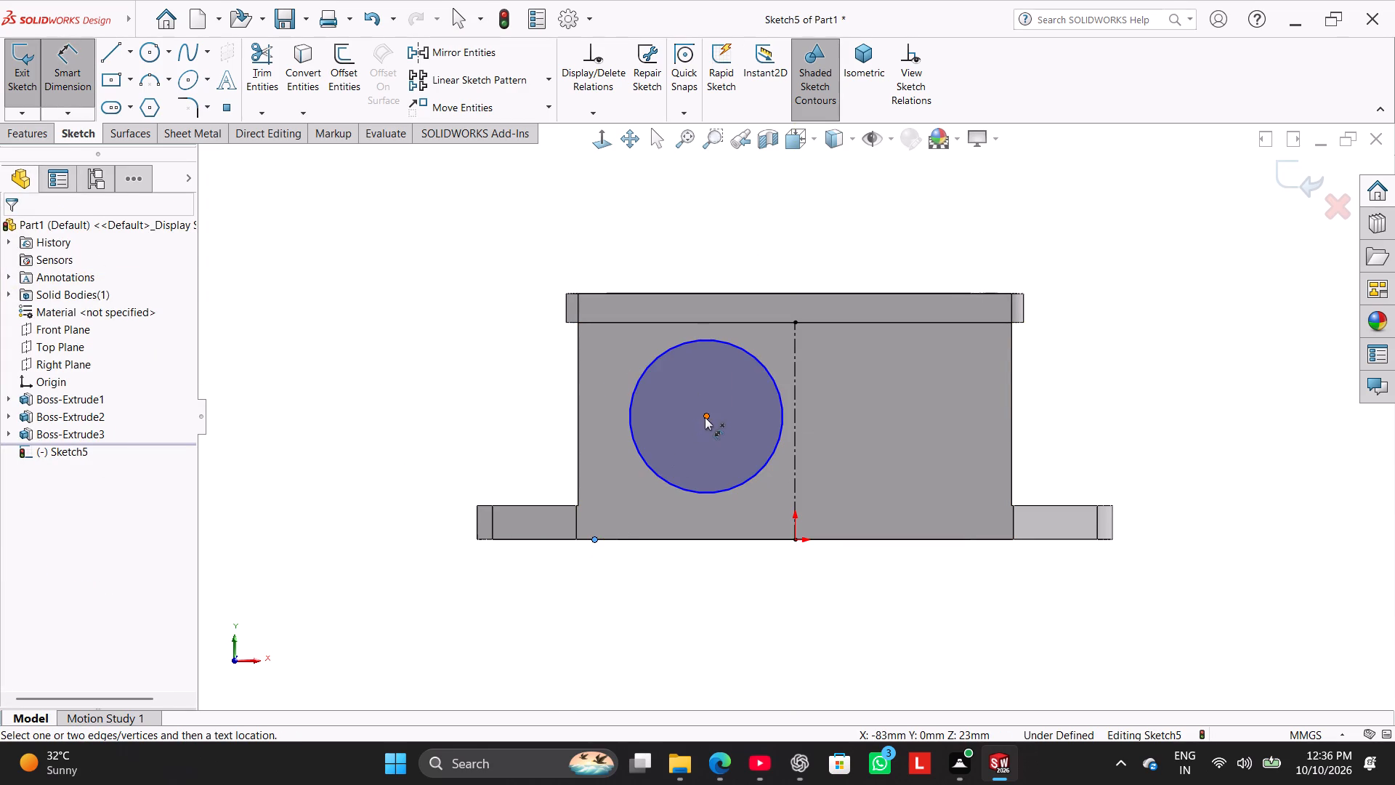
click(705, 417)
click(417, 424)
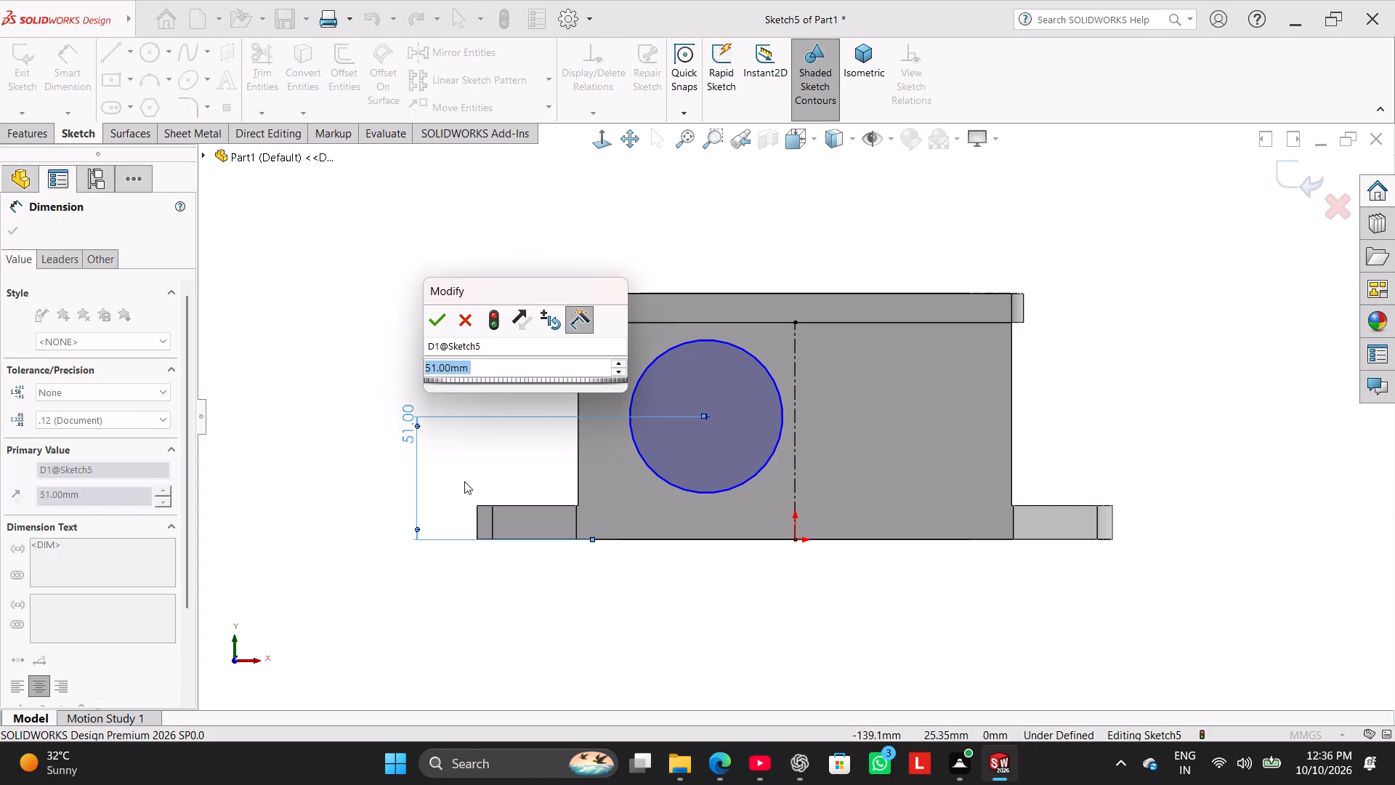
text(58)
key(Return)
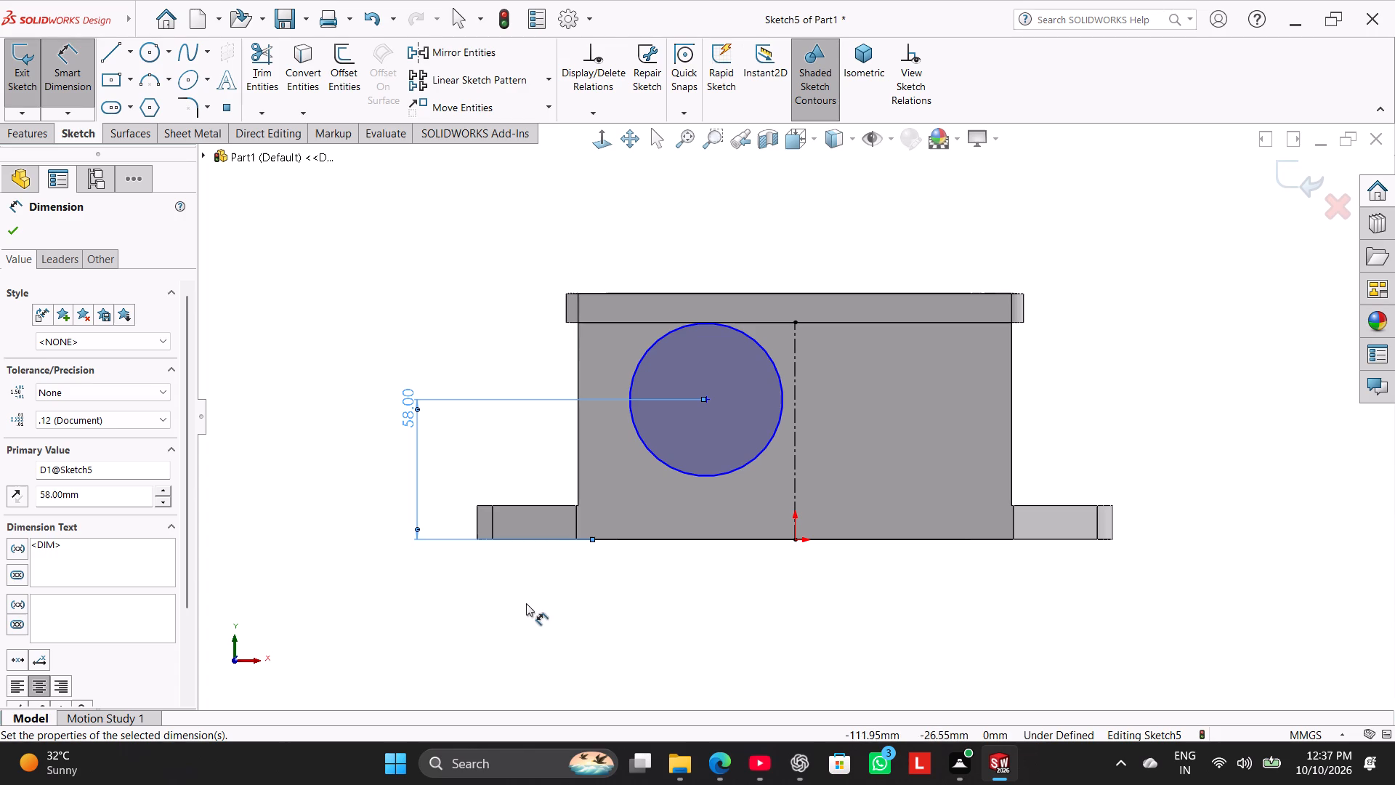
right_click(349, 305)
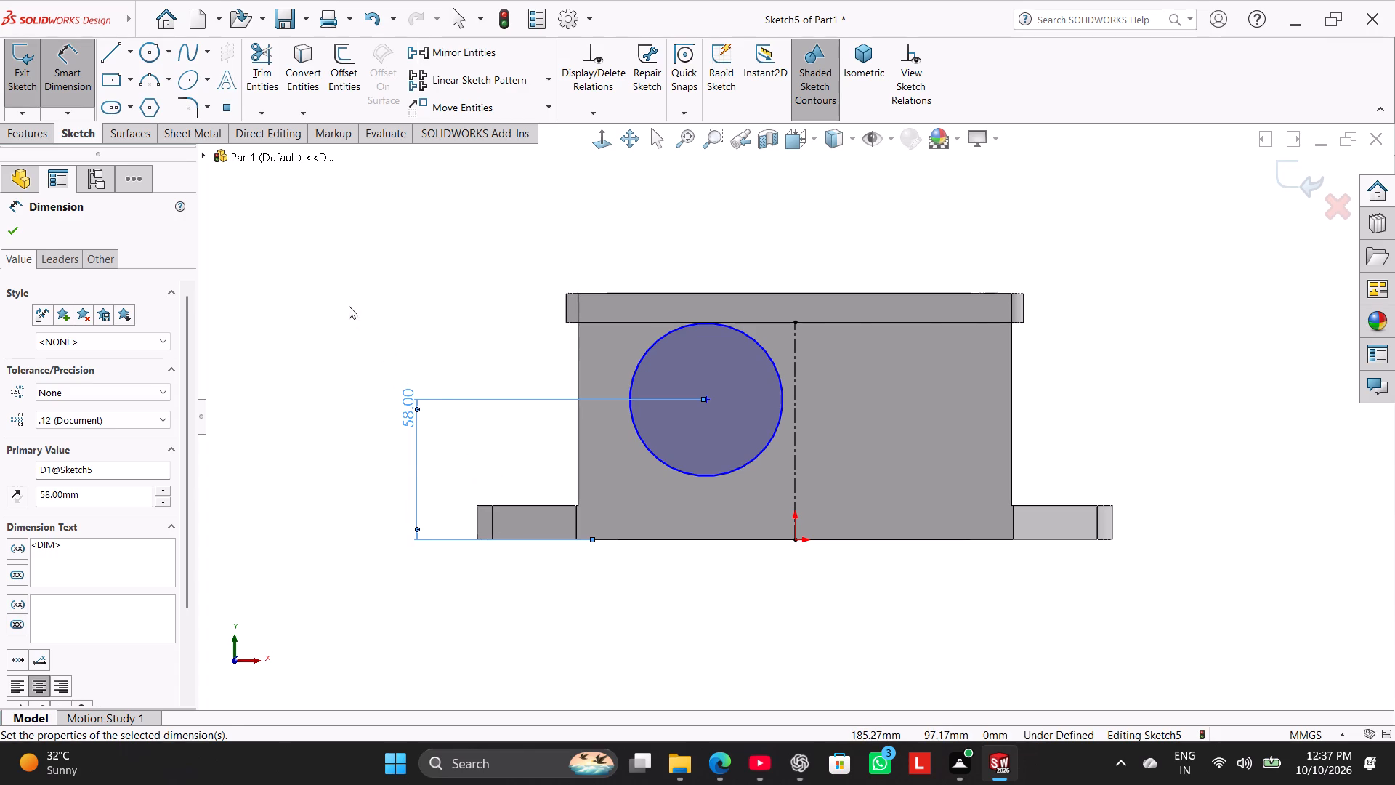
click(405, 355)
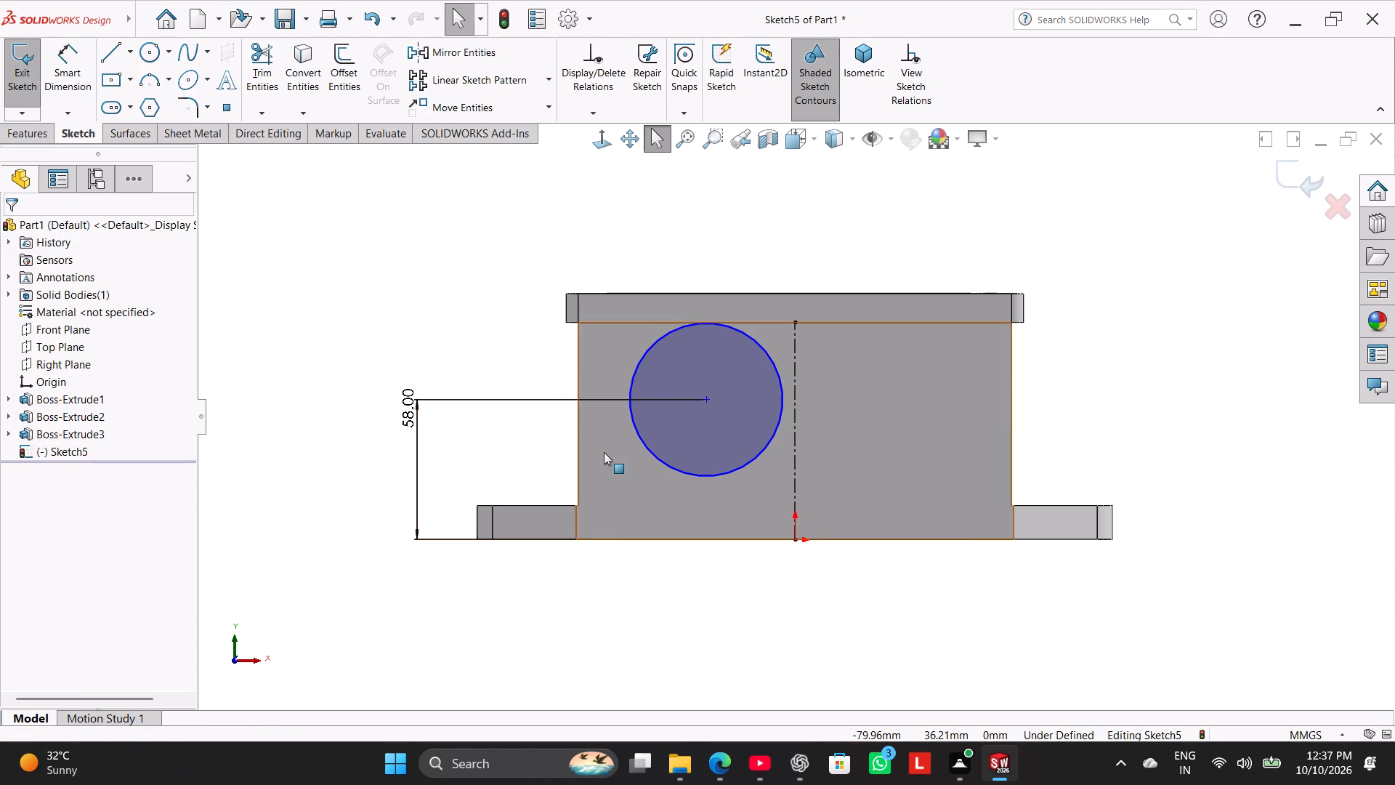
Mirror the circle about the vertical centerline.
ctrl+click(647, 451)
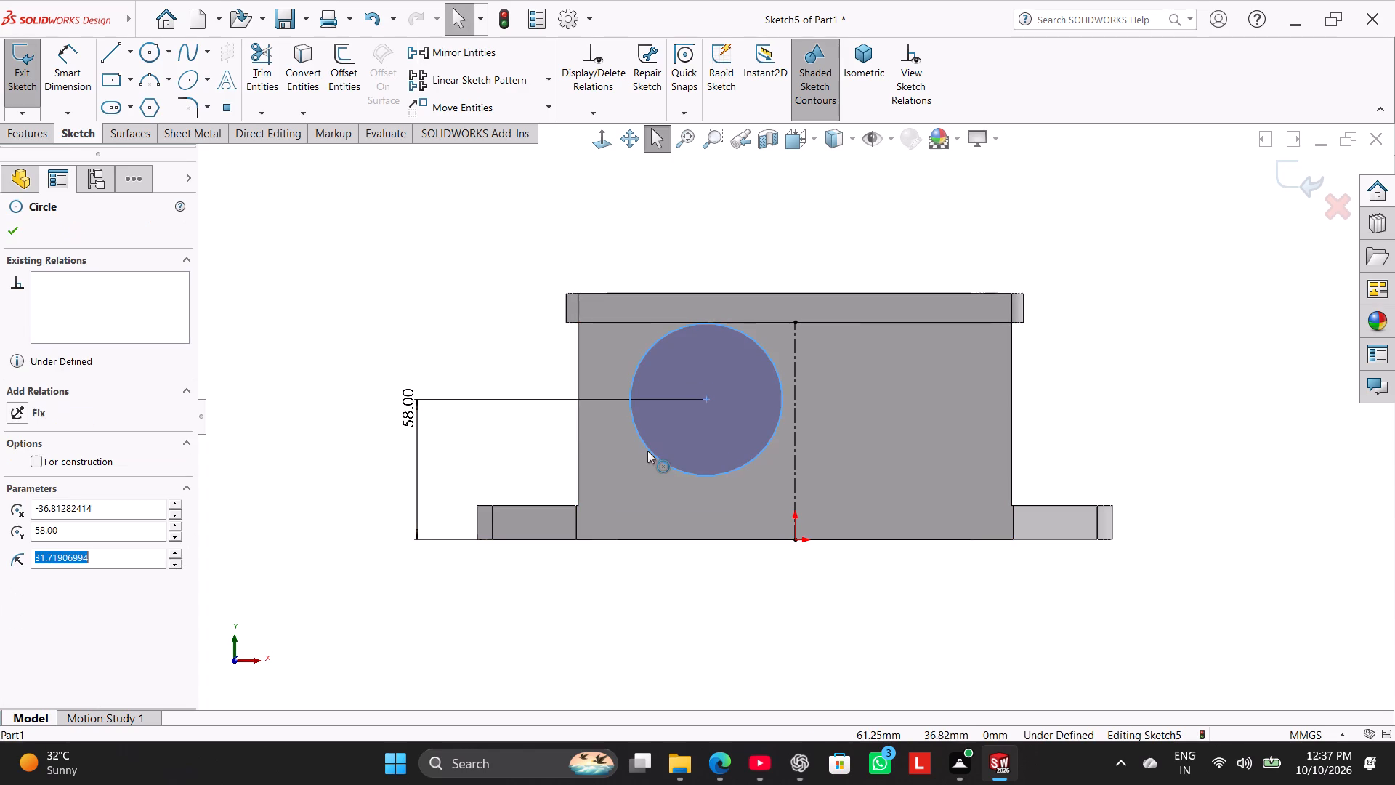
ctrl+click(793, 482)
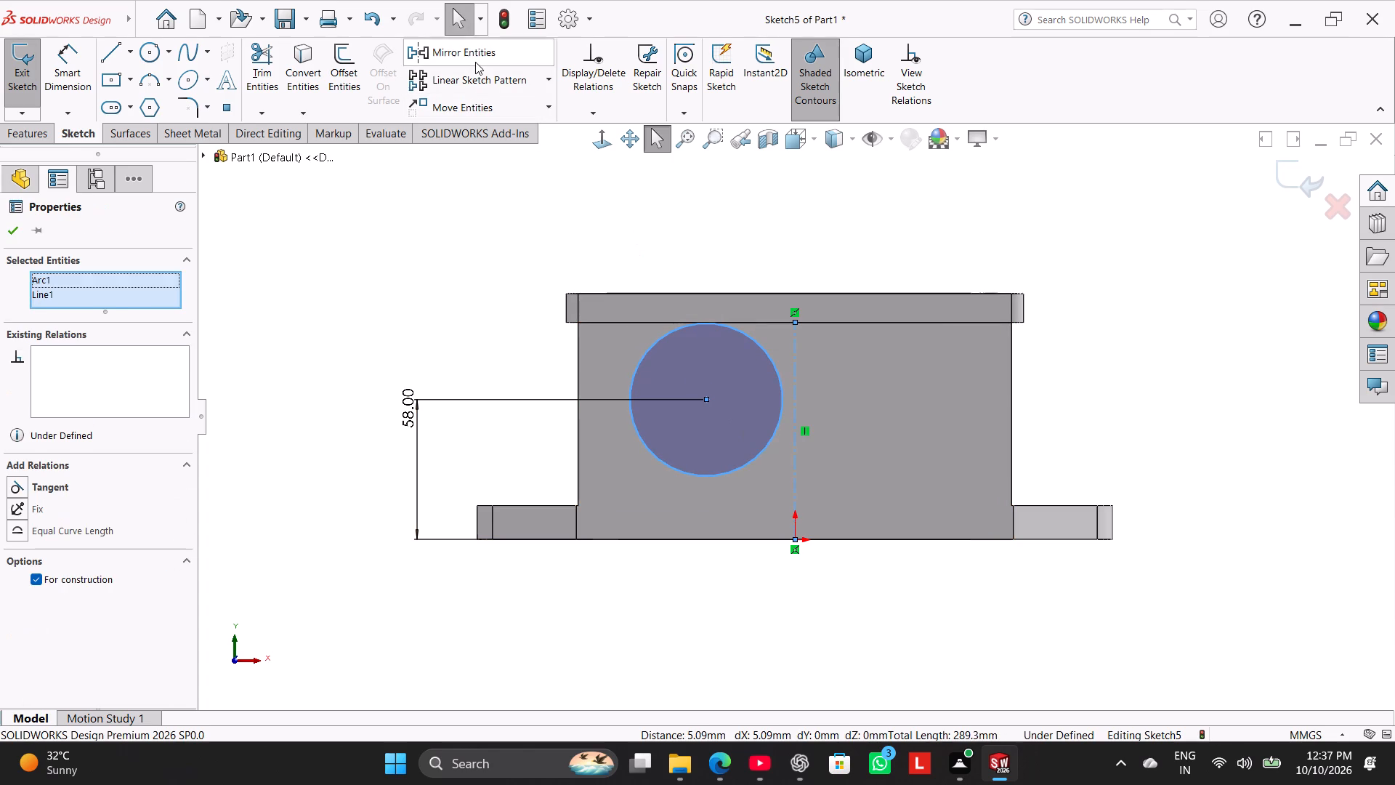
click(475, 59)
Dimension the horizontal distance between the two circle centres at 64 mm.
click(83, 61)
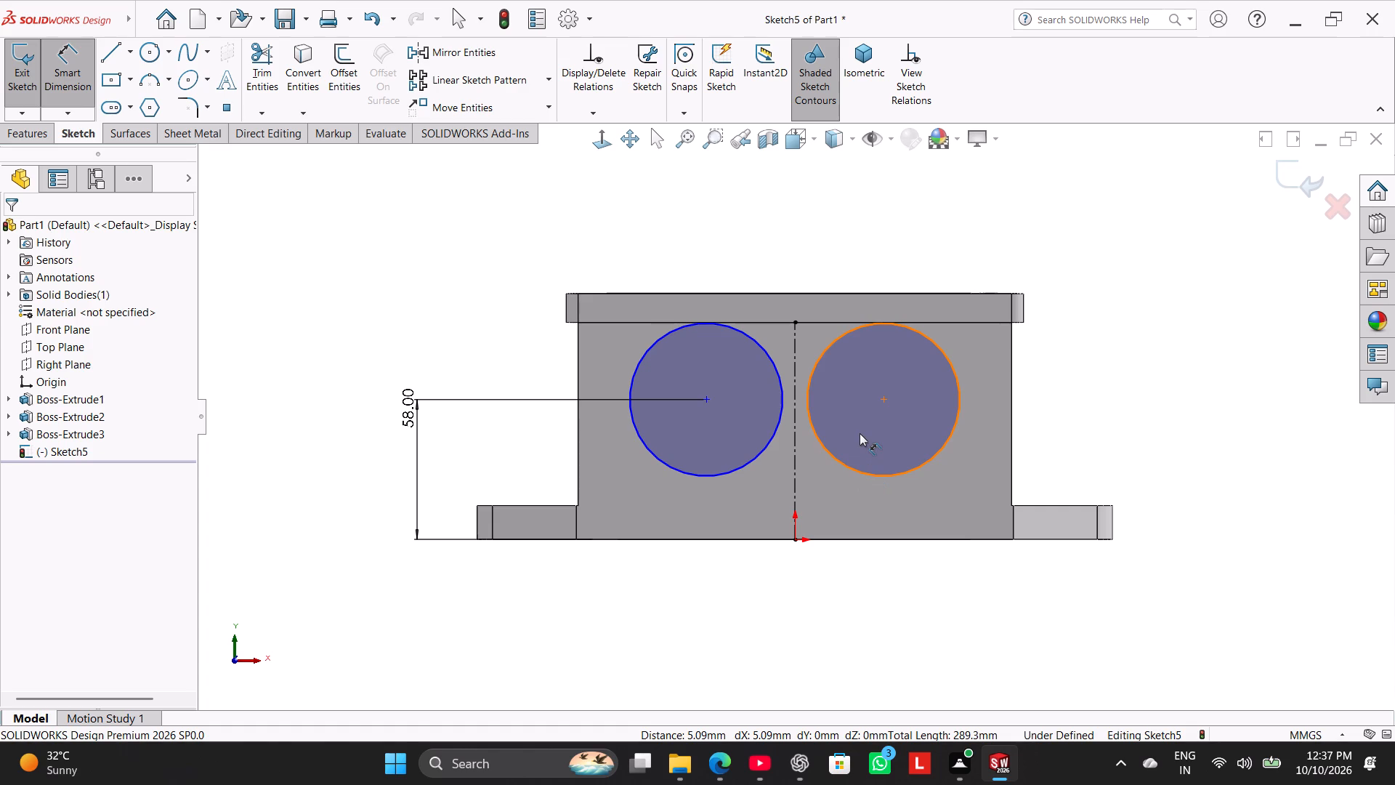
click(708, 401)
click(886, 403)
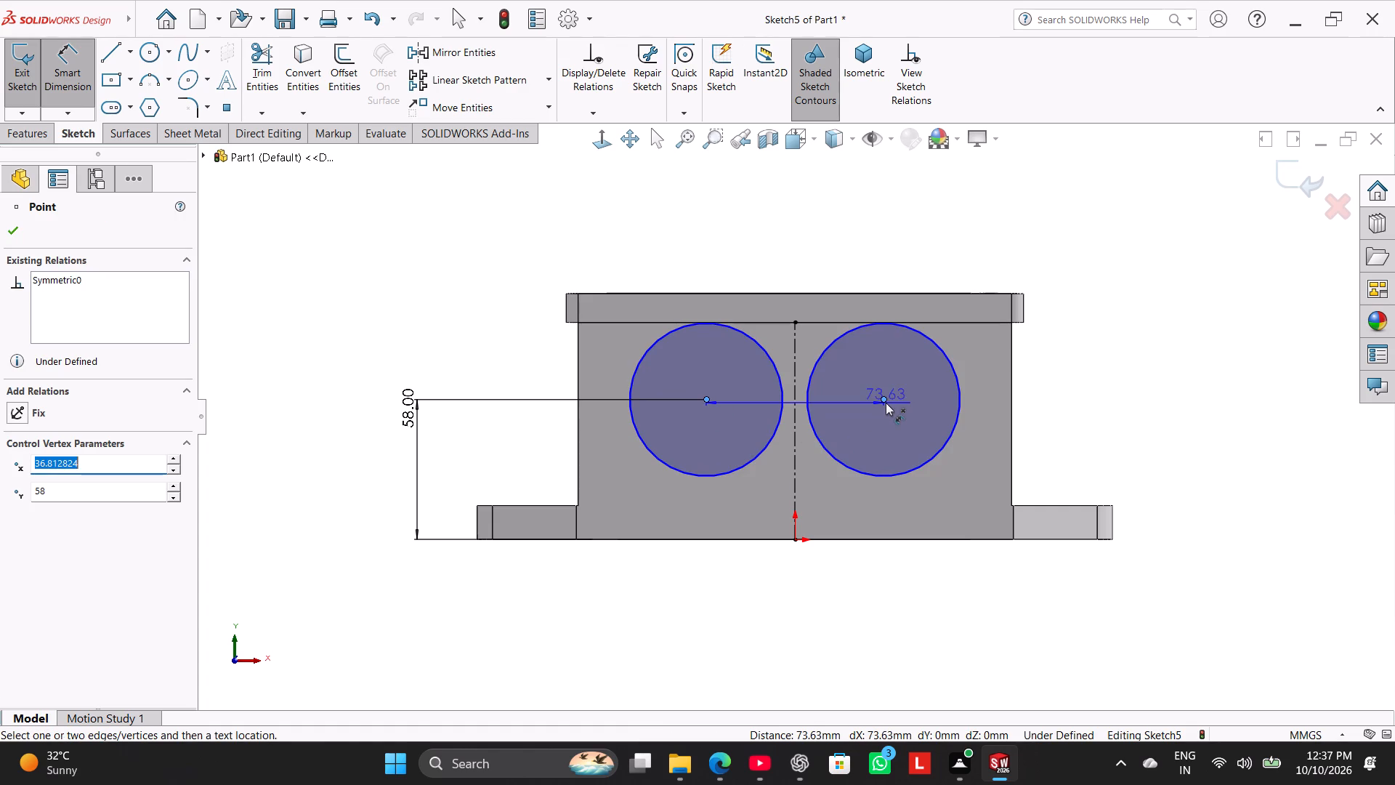
click(813, 592)
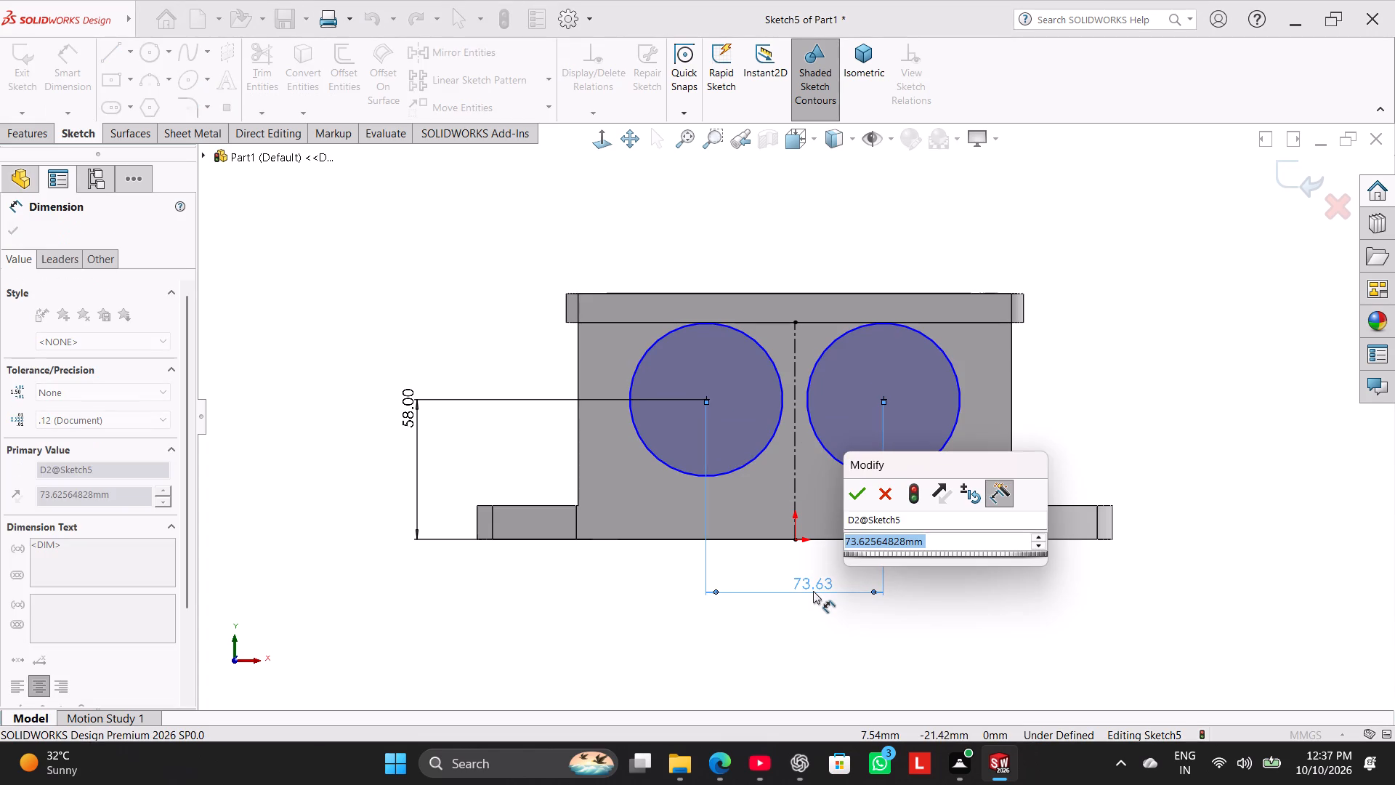
text(64)
key(Return)
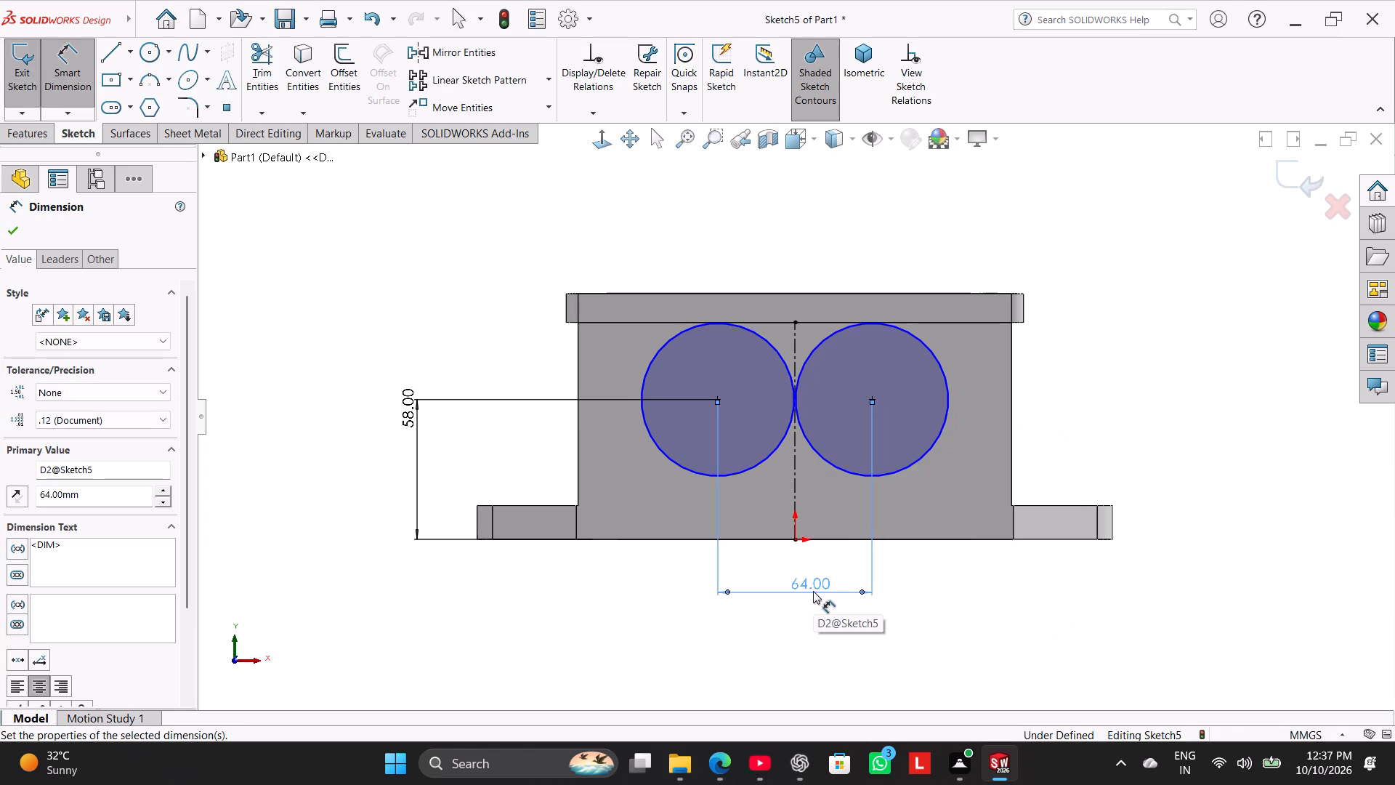
right_click(1142, 386)
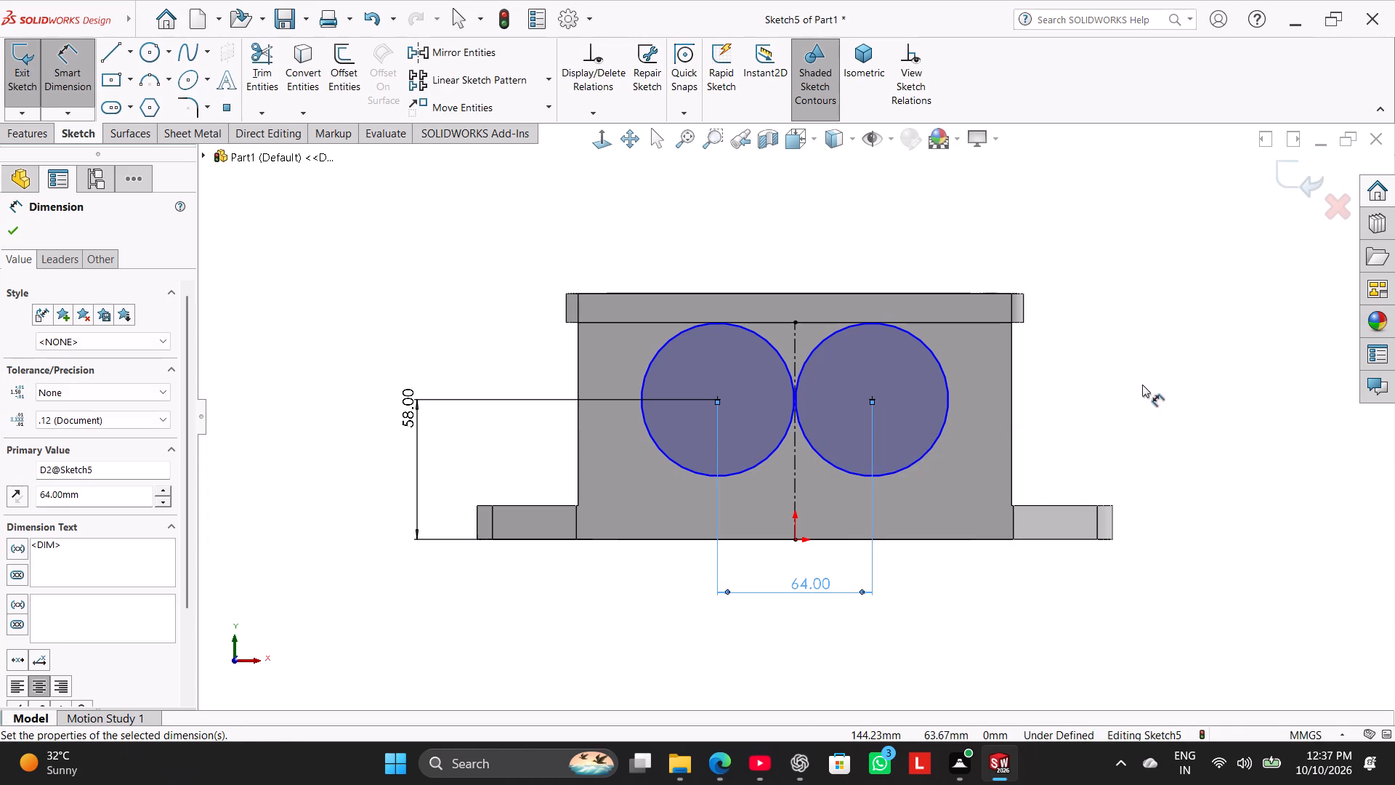
click(1204, 431)
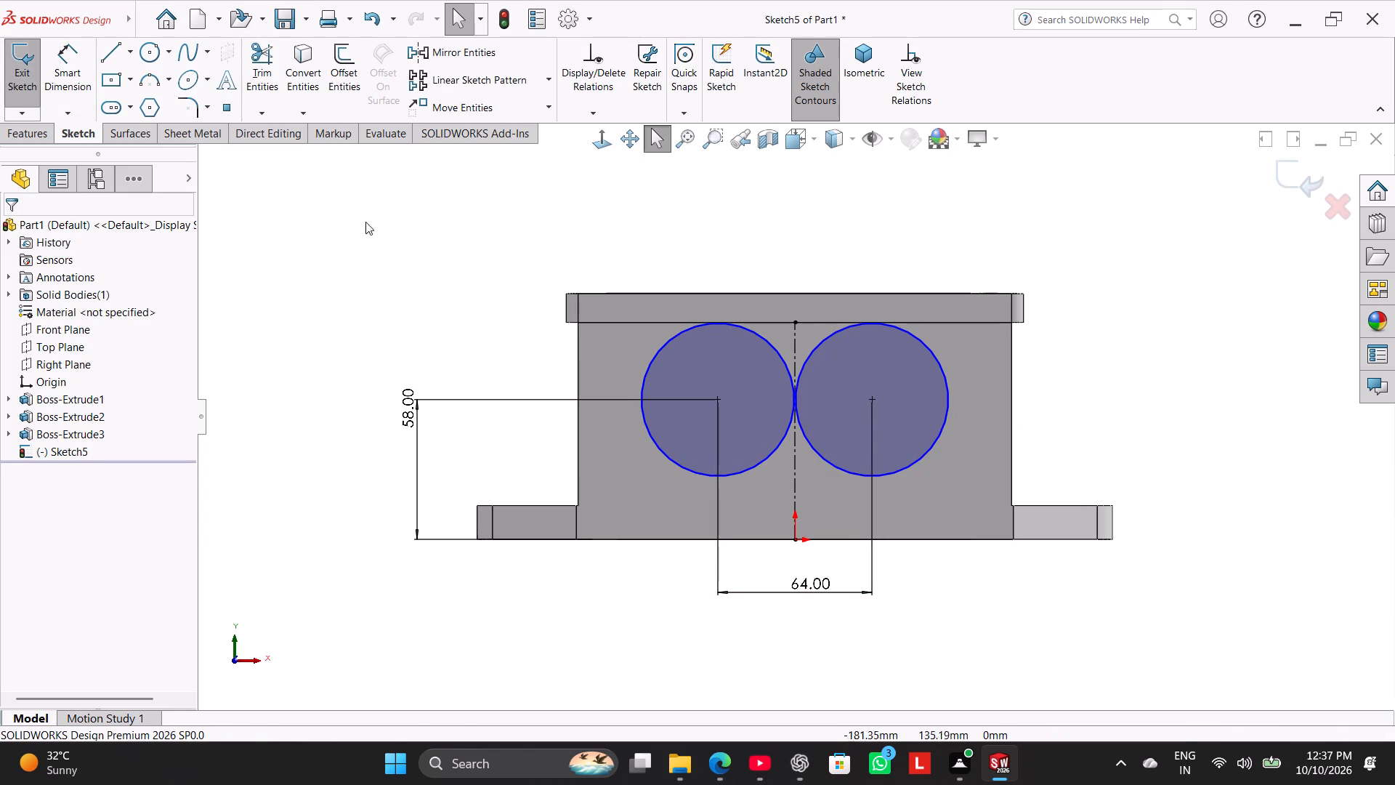
Dimension the original circle, left of the centerline, with a diameter of 100 mm.
click(84, 63)
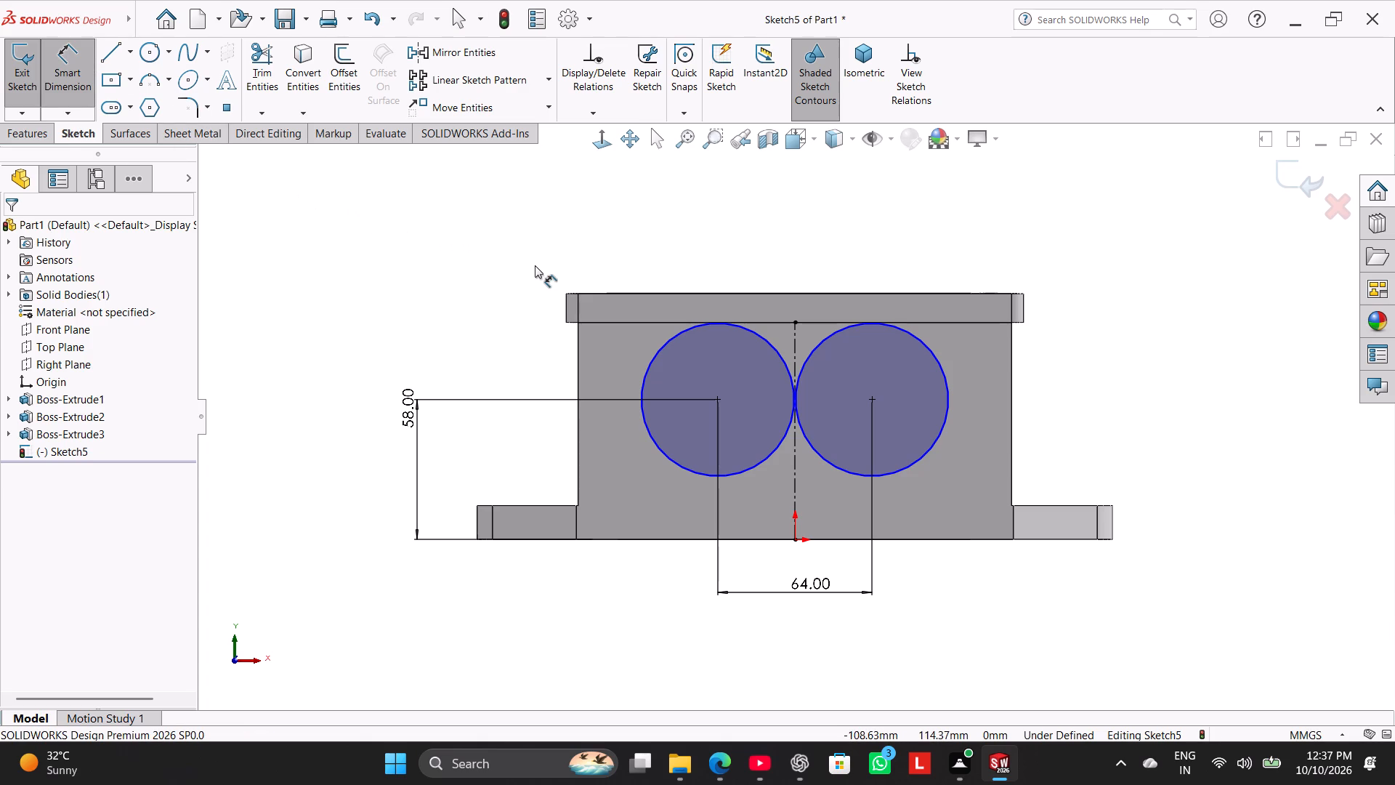
click(658, 446)
click(516, 583)
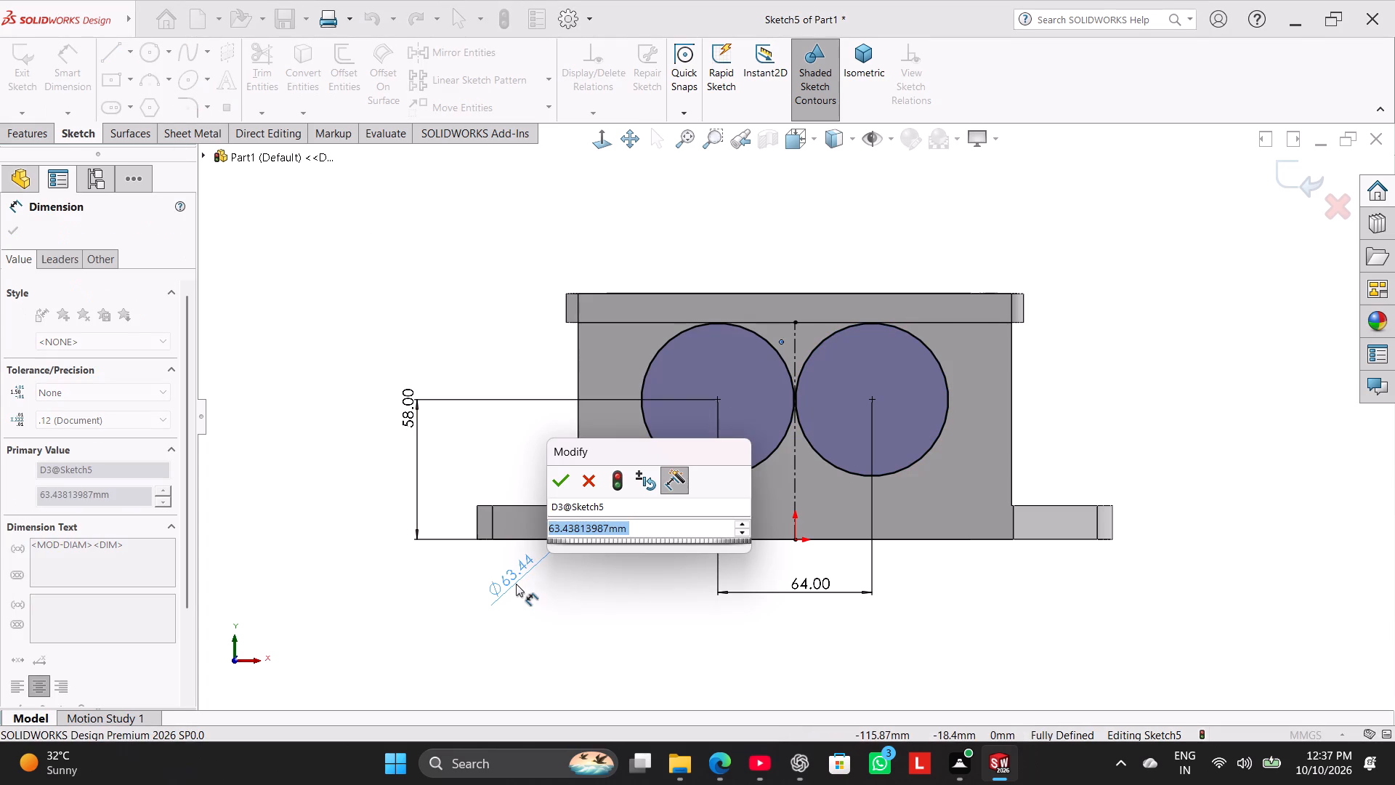
text(100)
key(Return)
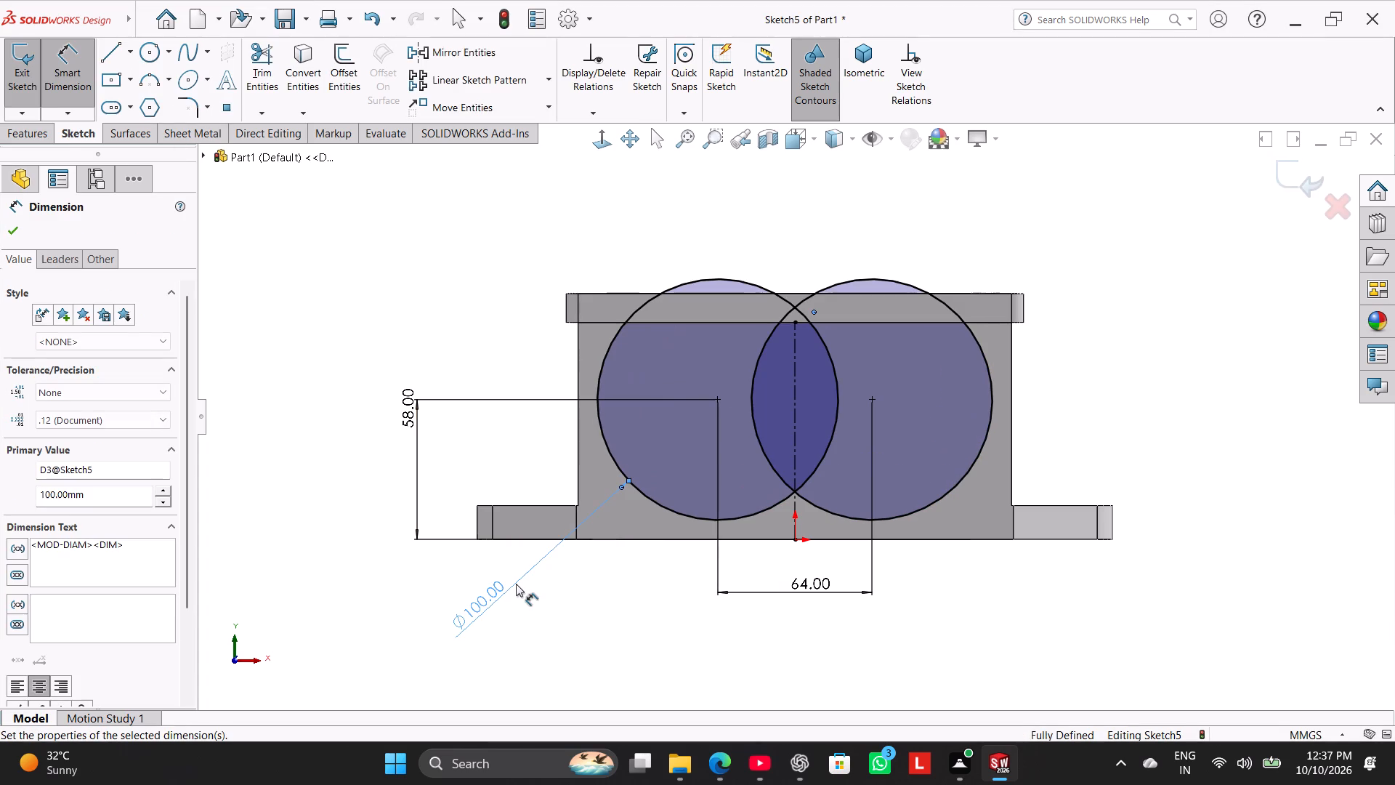
right_click(327, 240)
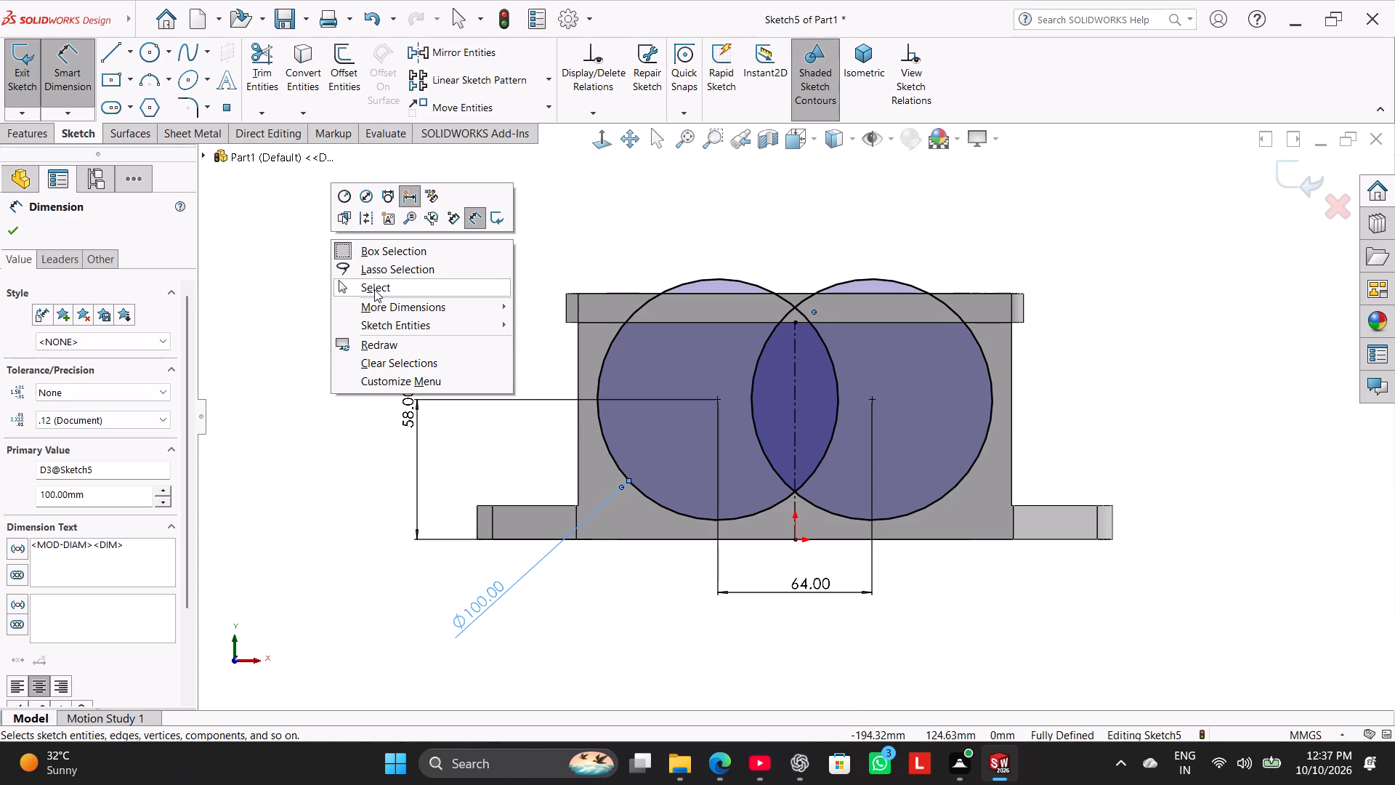
click(374, 289)
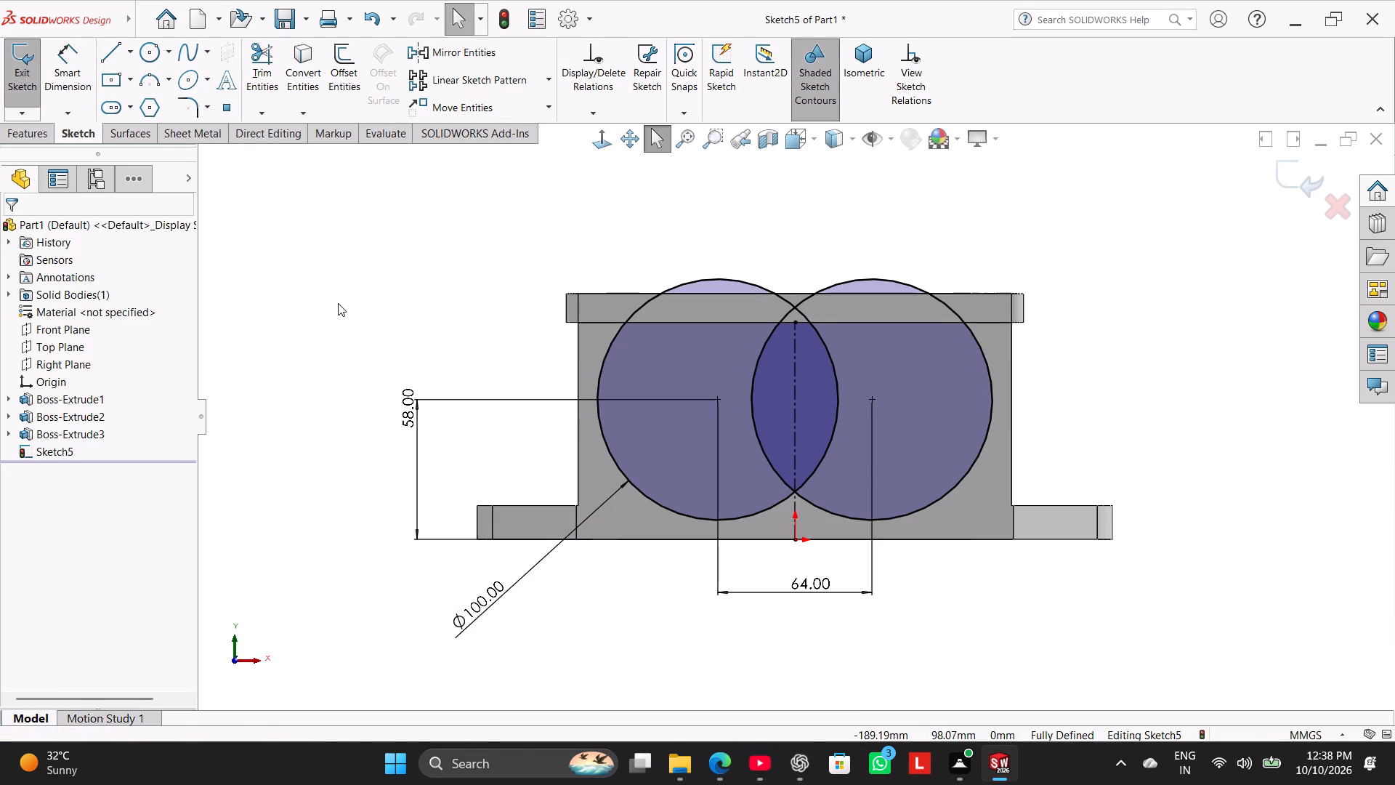
Change the circle's 100 mm diameter dimension to display as a radius.
click(488, 598)
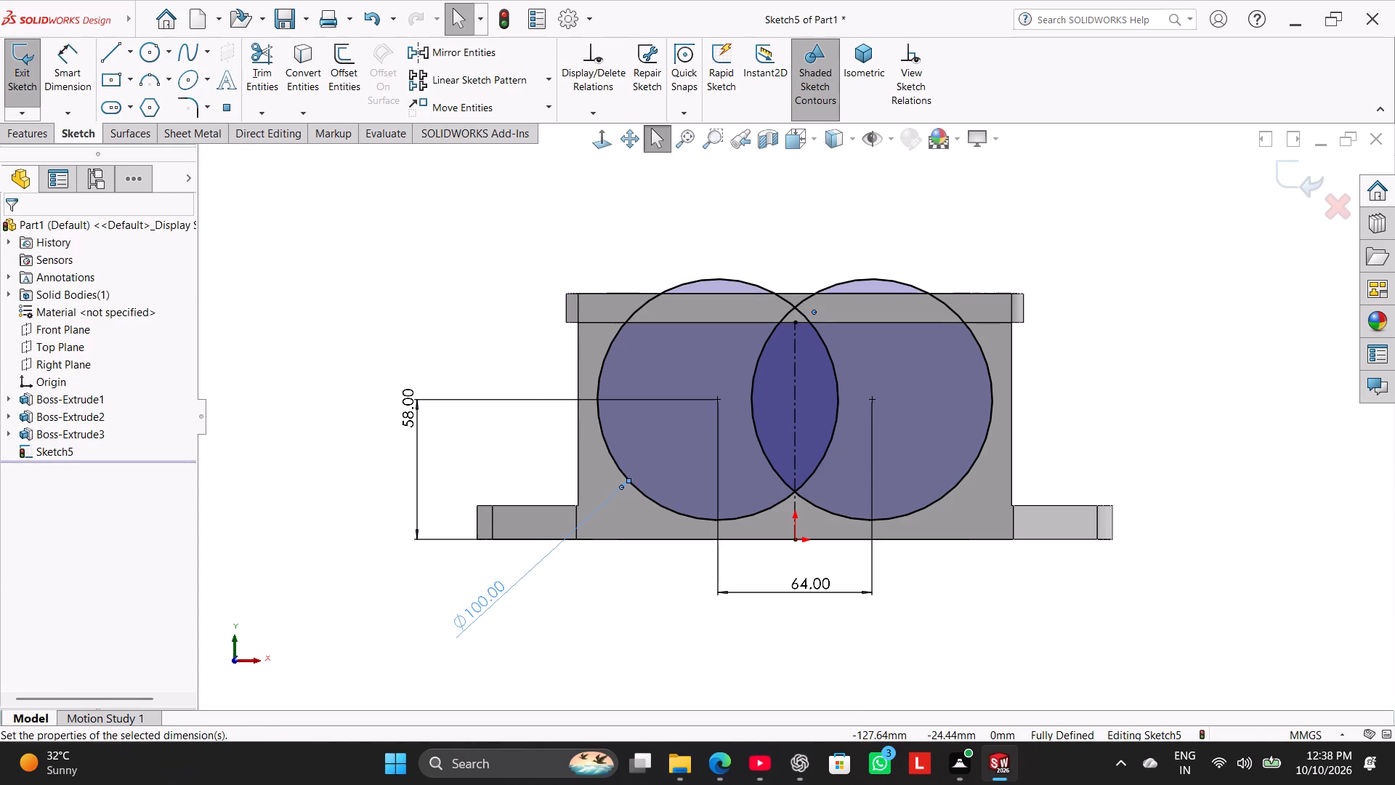
click(66, 265)
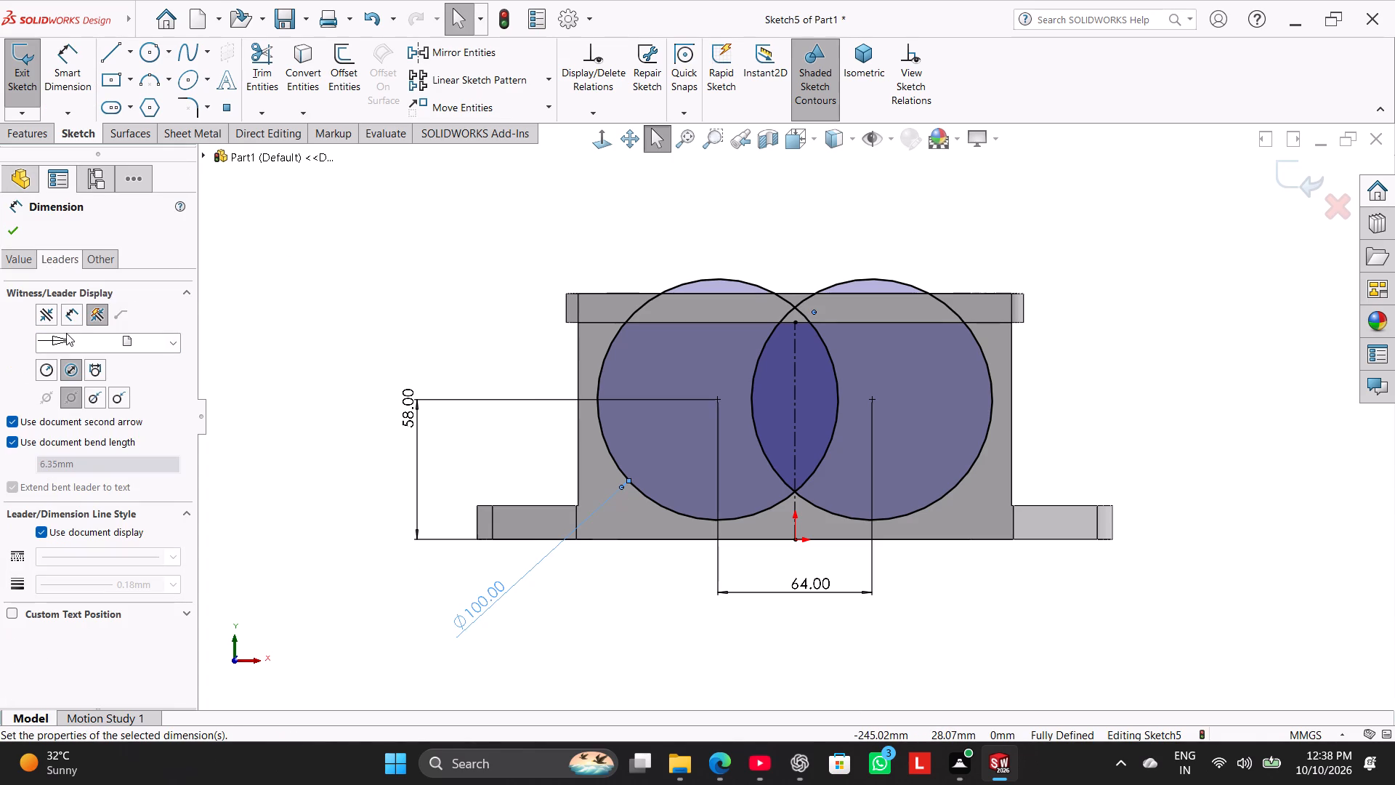
click(51, 369)
click(15, 229)
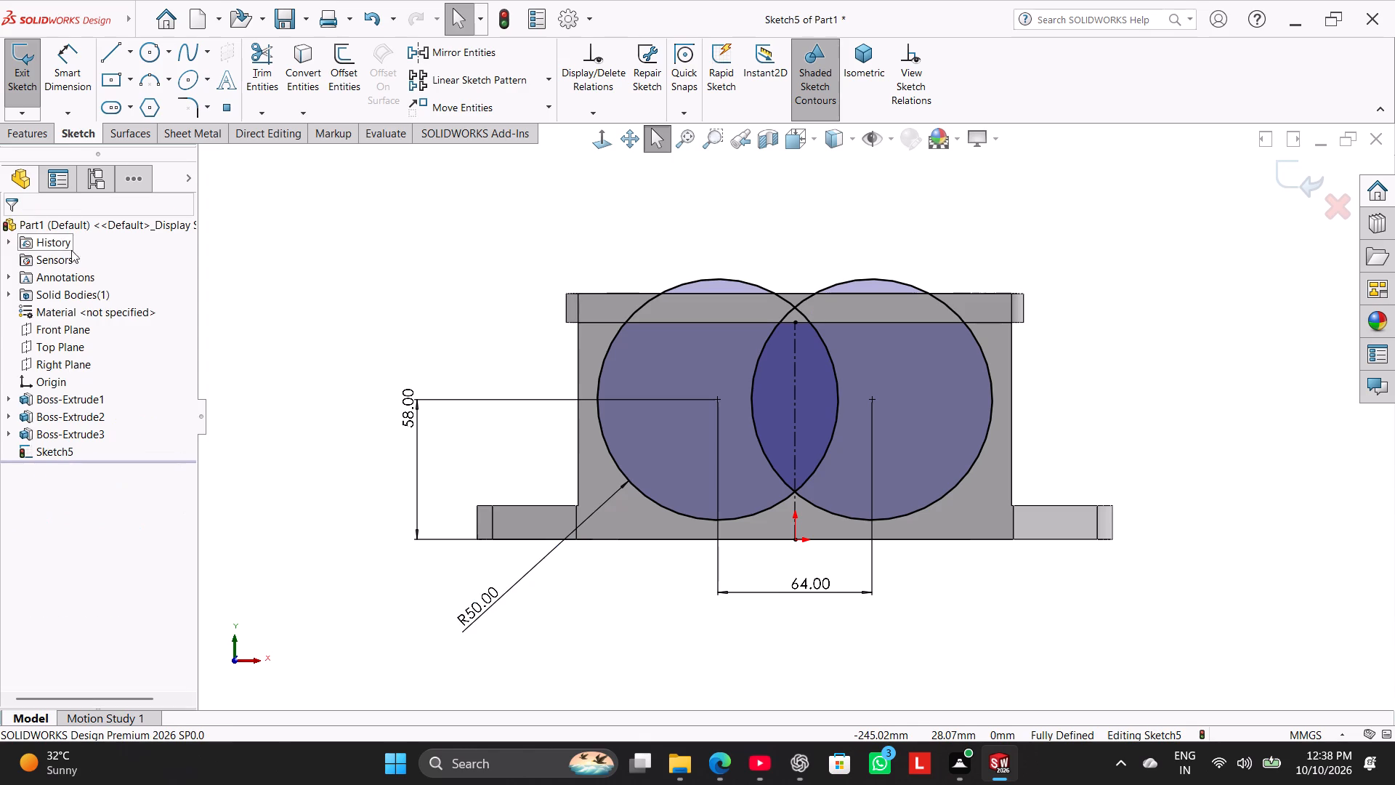
click(413, 299)
Convert the side face's upper edge, directly beneath the rim, into a sketch line.
click(315, 72)
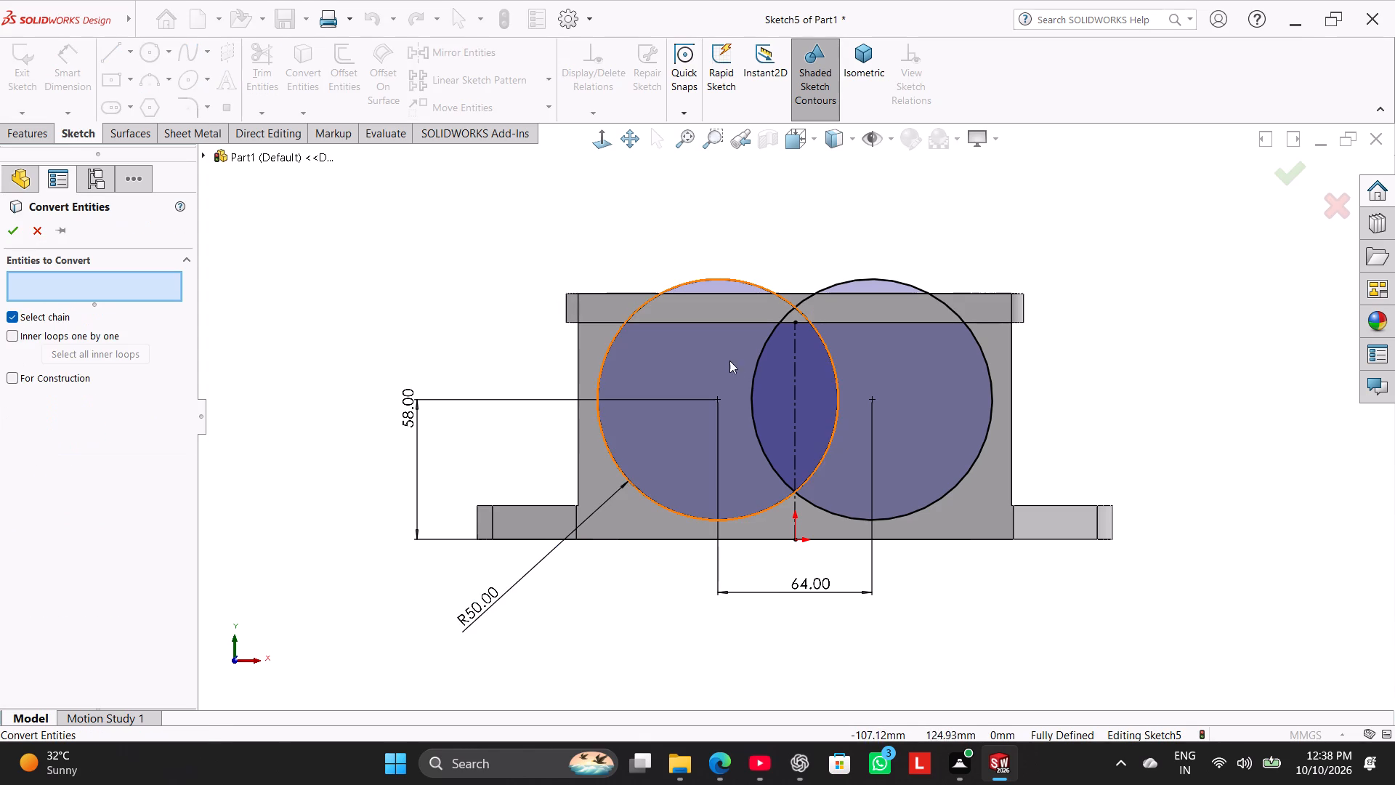
click(731, 323)
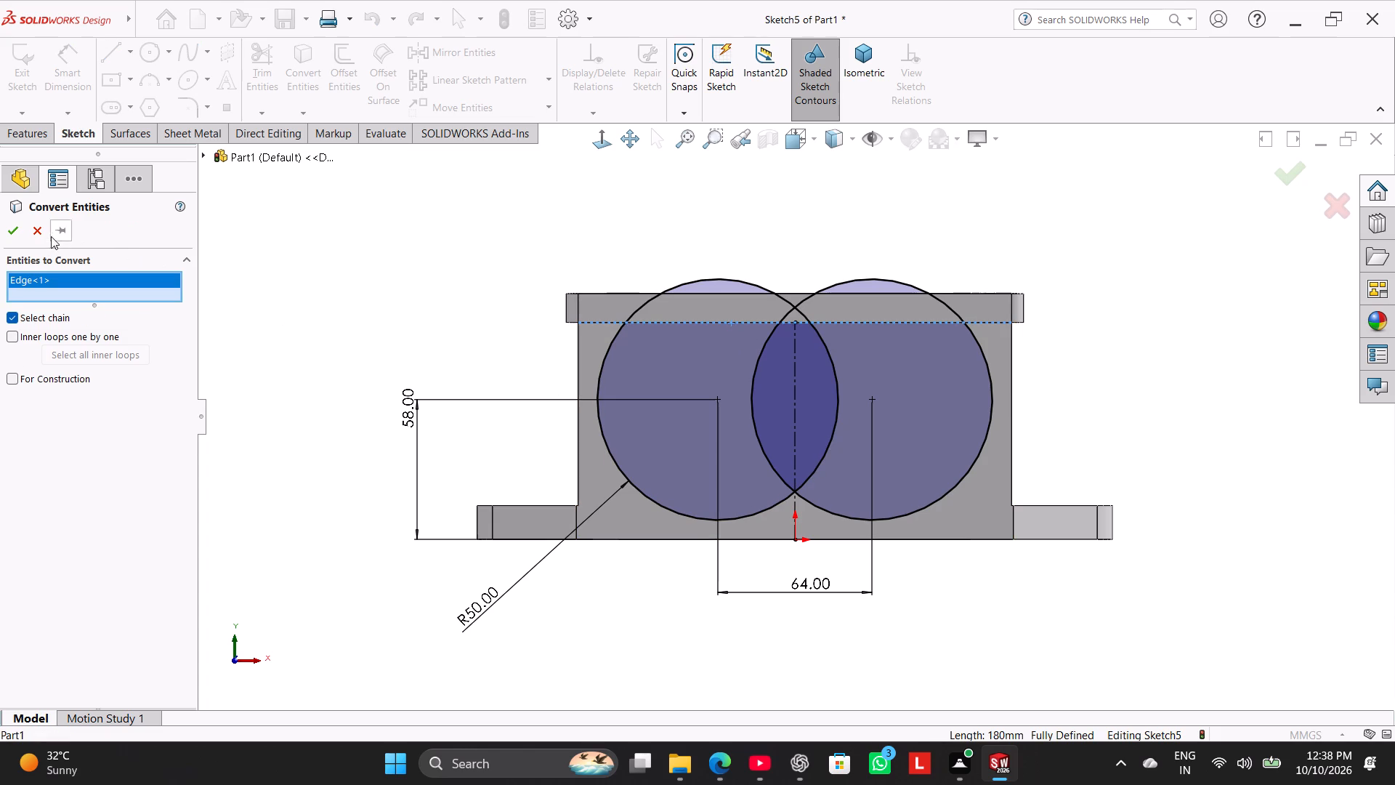
click(11, 232)
click(468, 318)
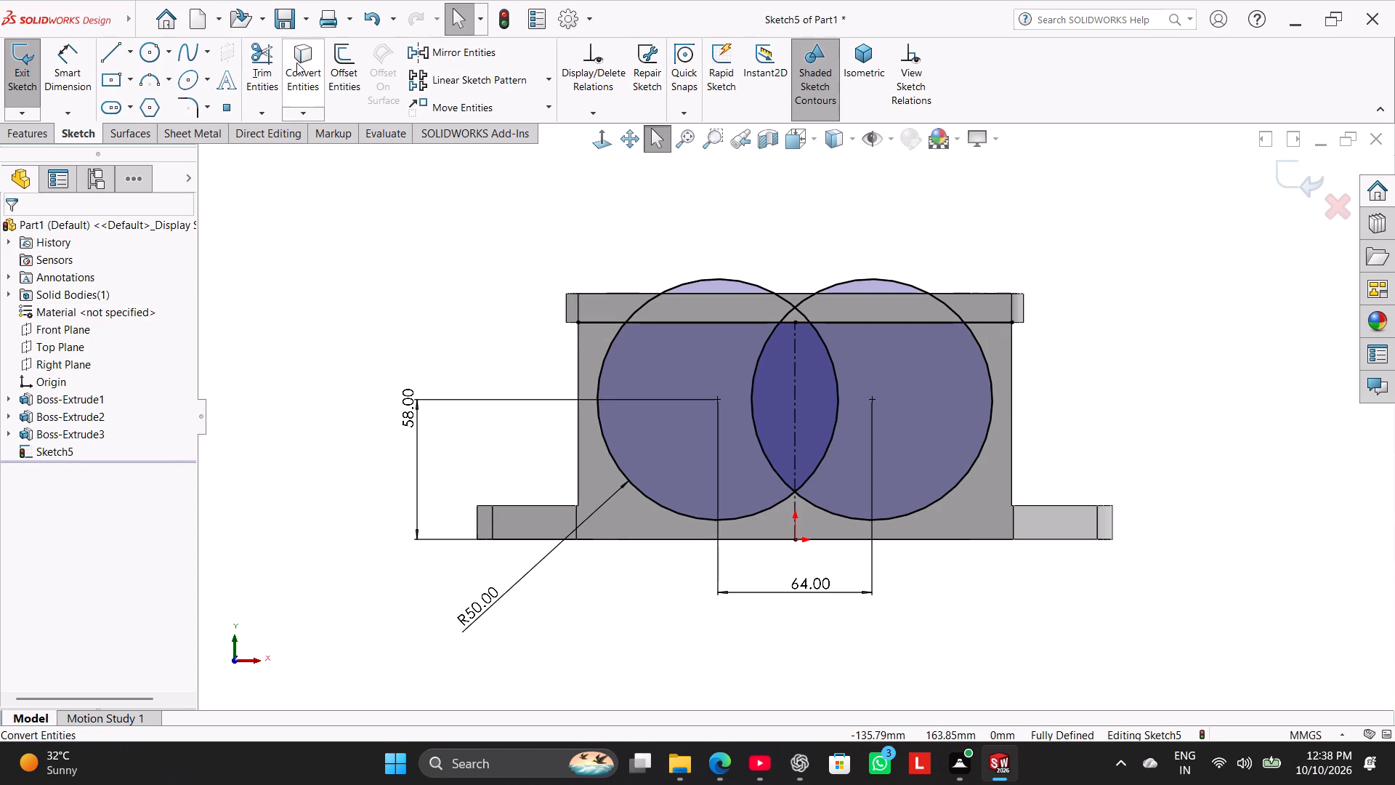
Trim the circle left of the centerline above the converted edge line, along with that line's short end outside the circle.
click(272, 65)
drag(604, 302, 597, 336)
drag(658, 267, 697, 293)
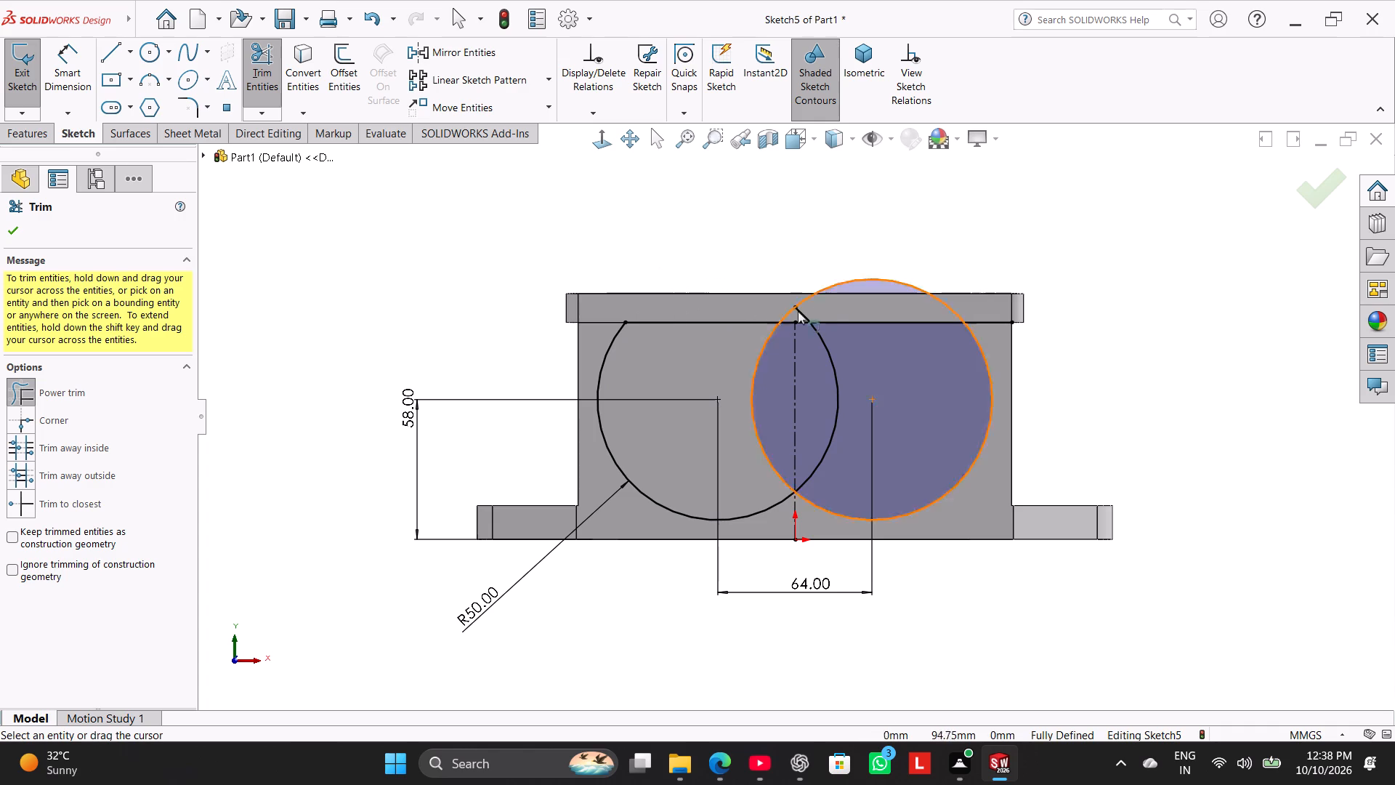
drag(822, 305, 803, 315)
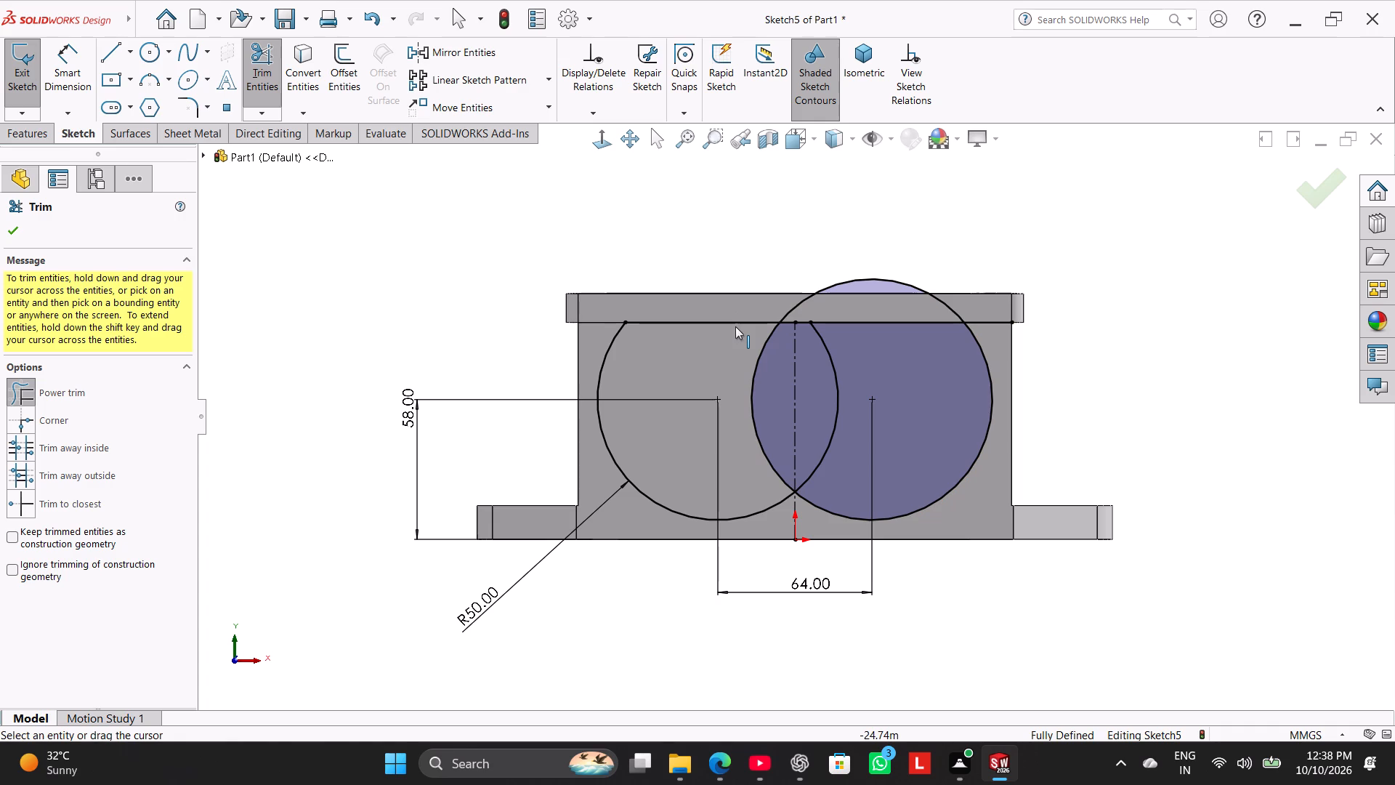
Sketch a vertical line about 35 mm long down from the converted upper edge, near the side face's left edge.
click(112, 49)
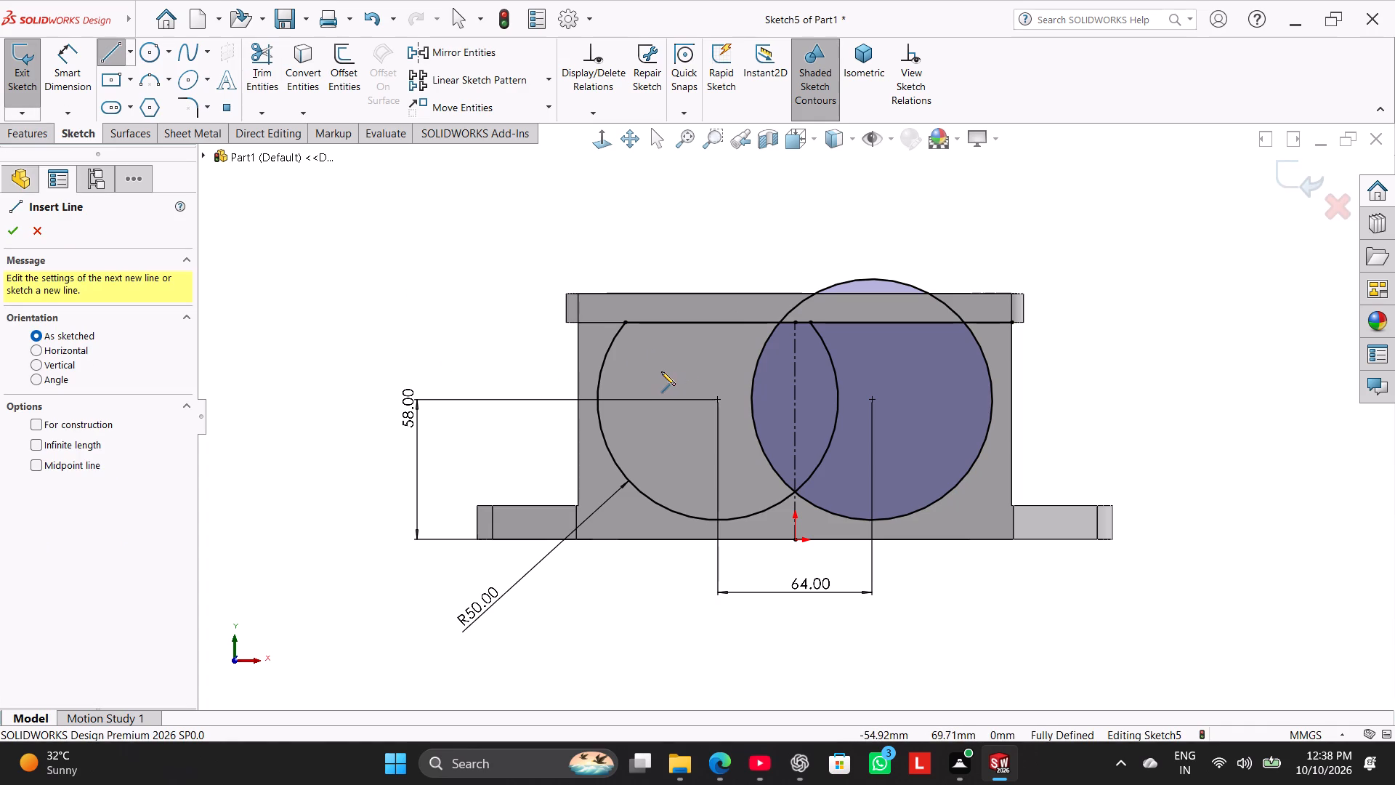
scroll(659, 370, down, 3)
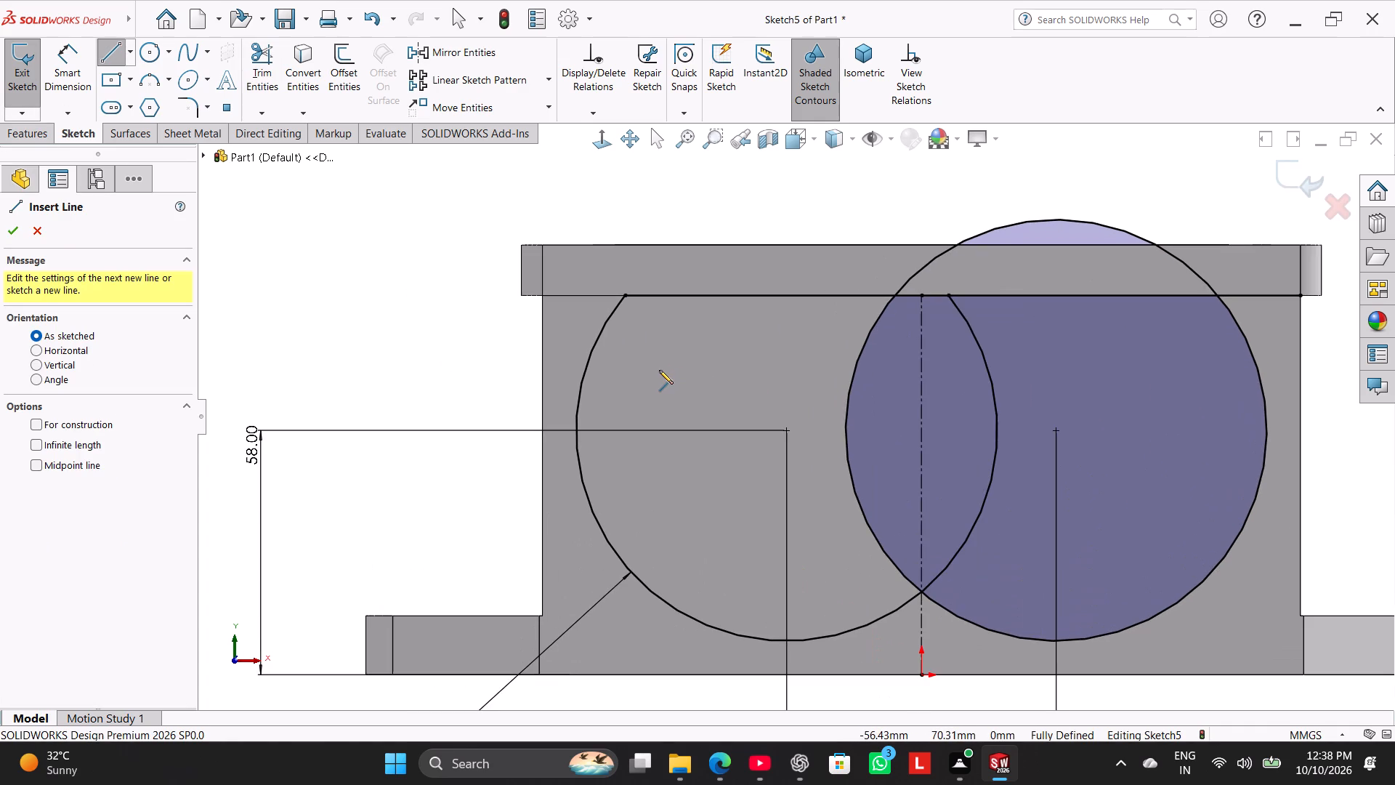
click(599, 297)
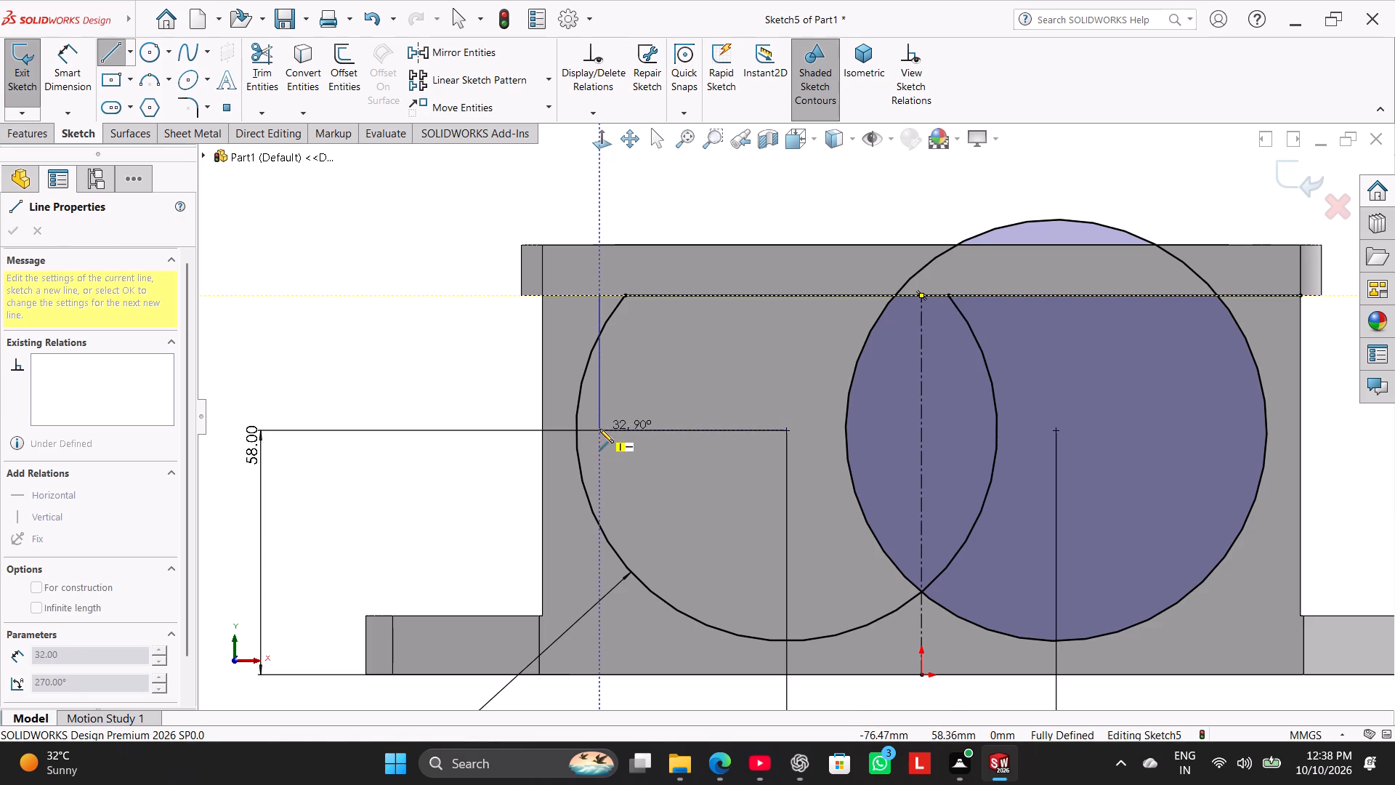
click(599, 442)
right_click(435, 335)
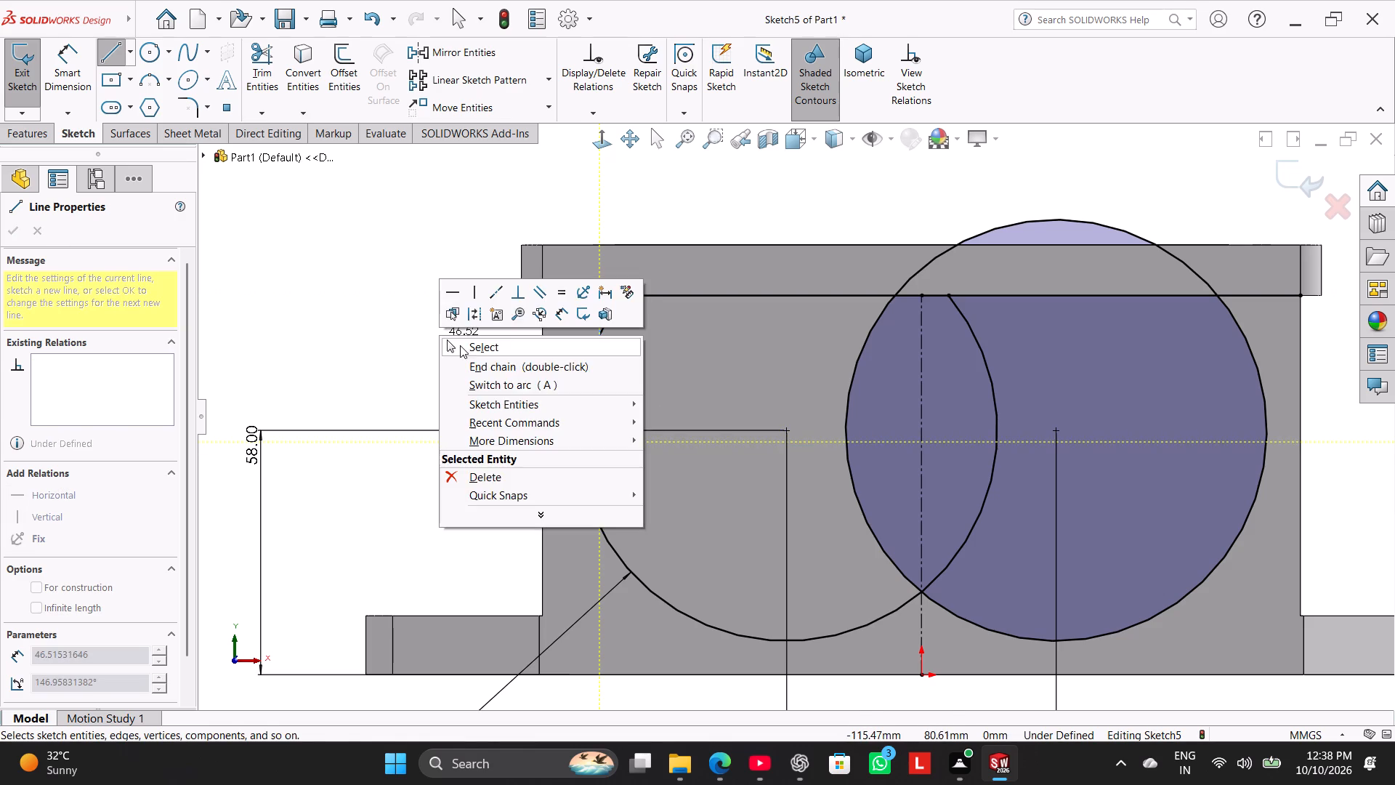
click(463, 347)
Dimension the vertical line at 18 mm from the side face's left edge.
click(72, 68)
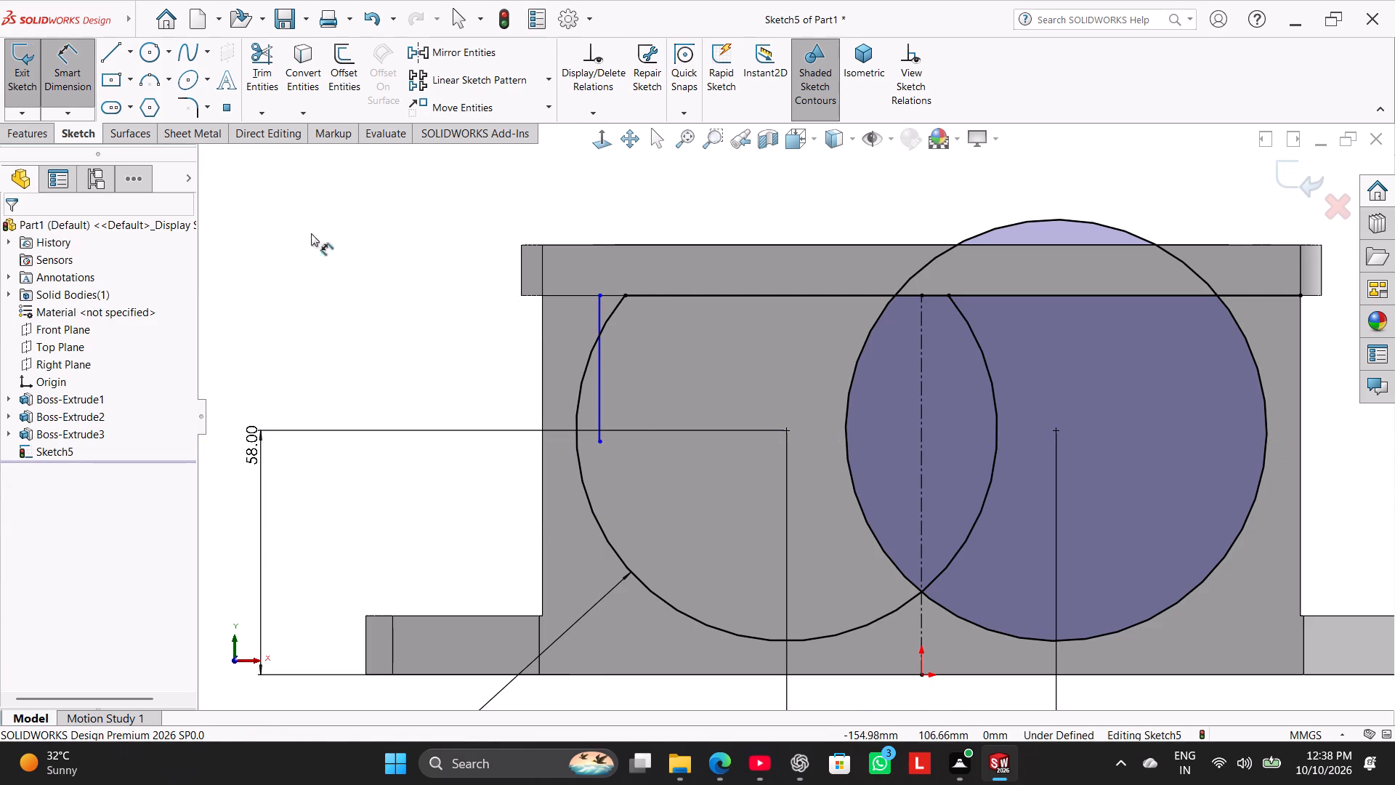
click(542, 329)
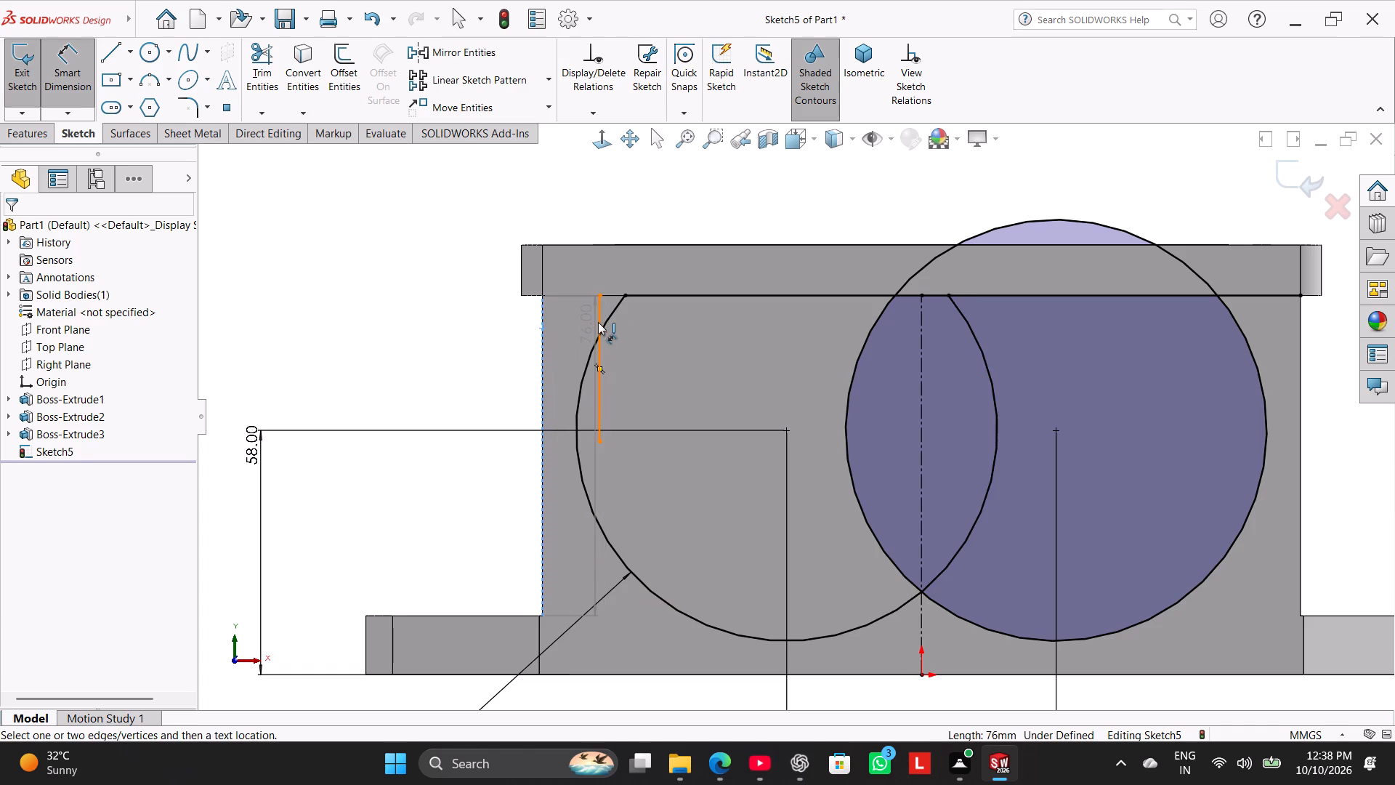
click(598, 322)
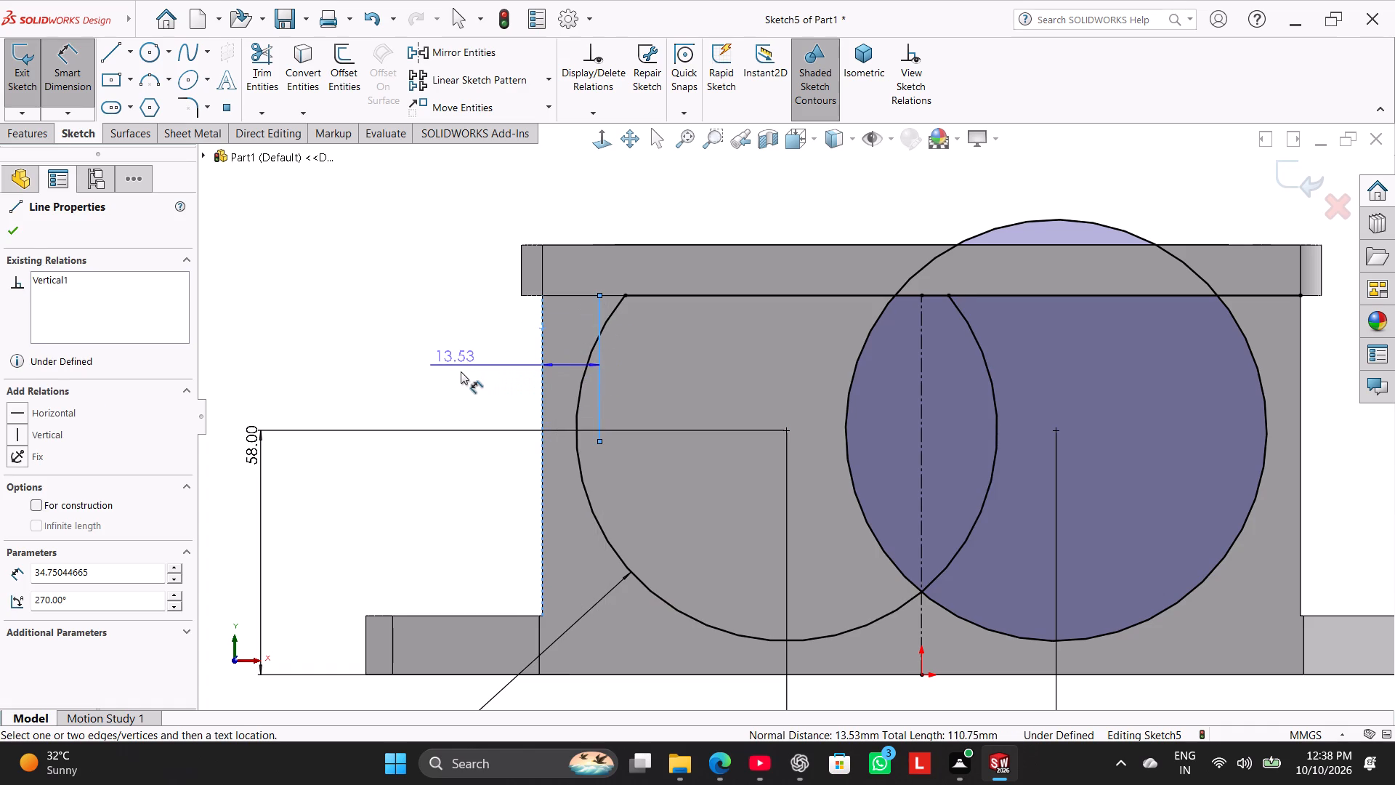
click(461, 371)
text(18)
key(Return)
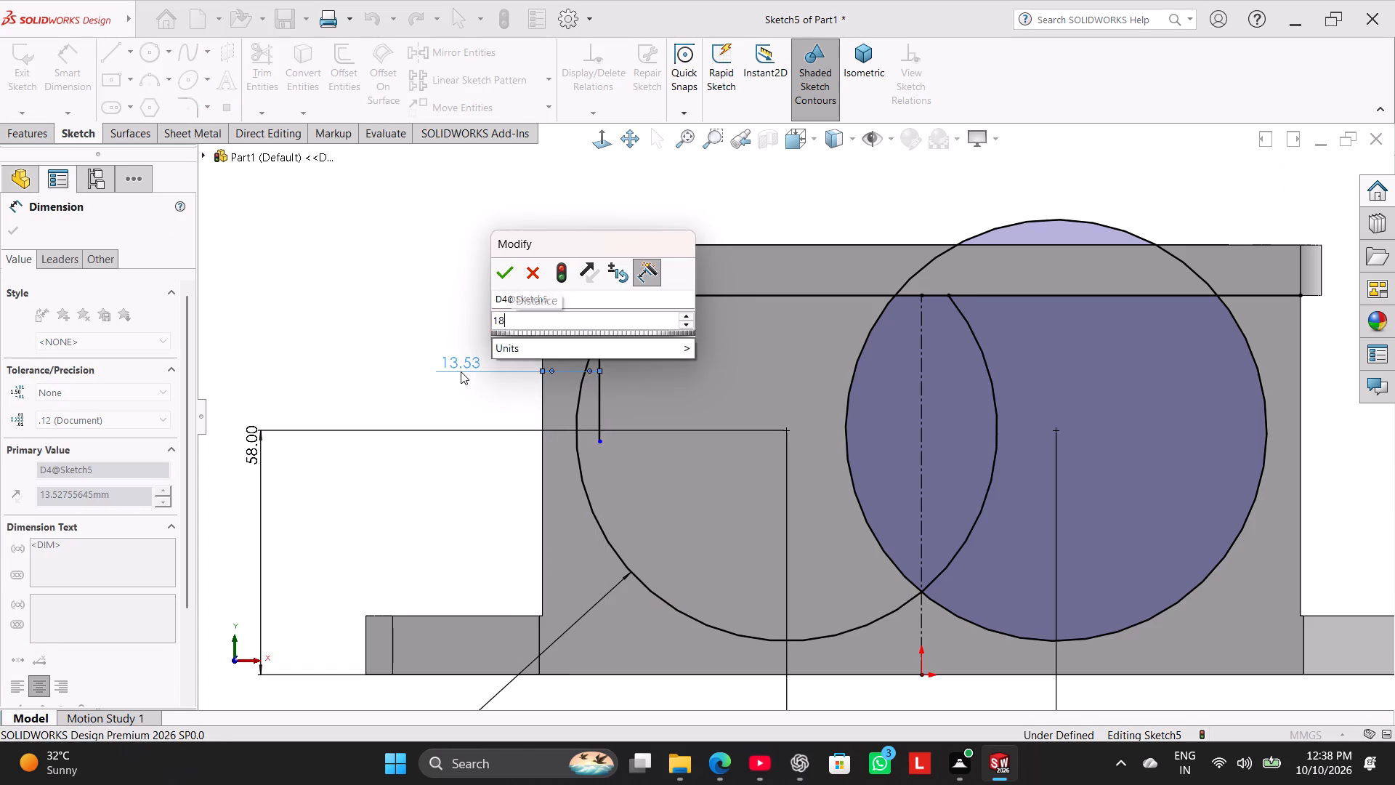
right_click(463, 309)
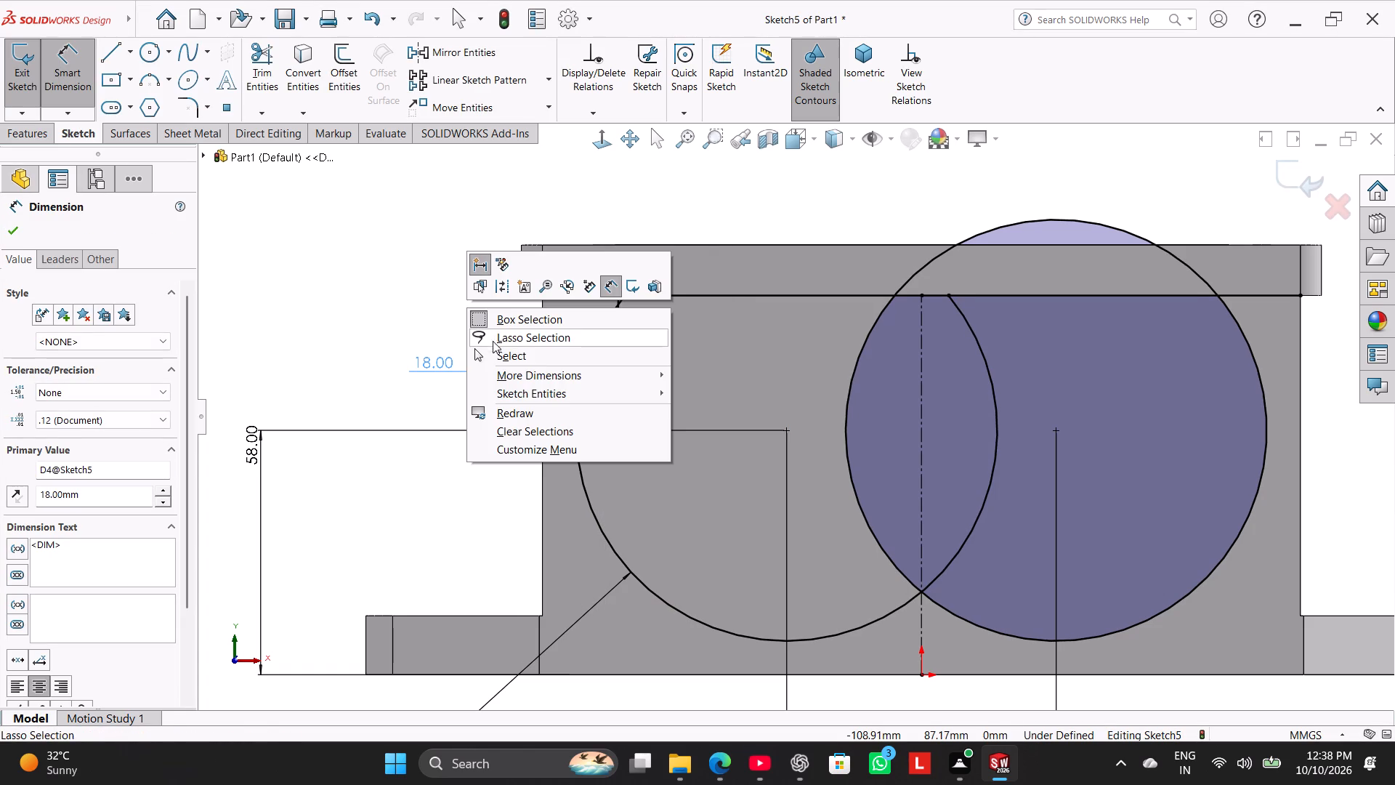
click(506, 357)
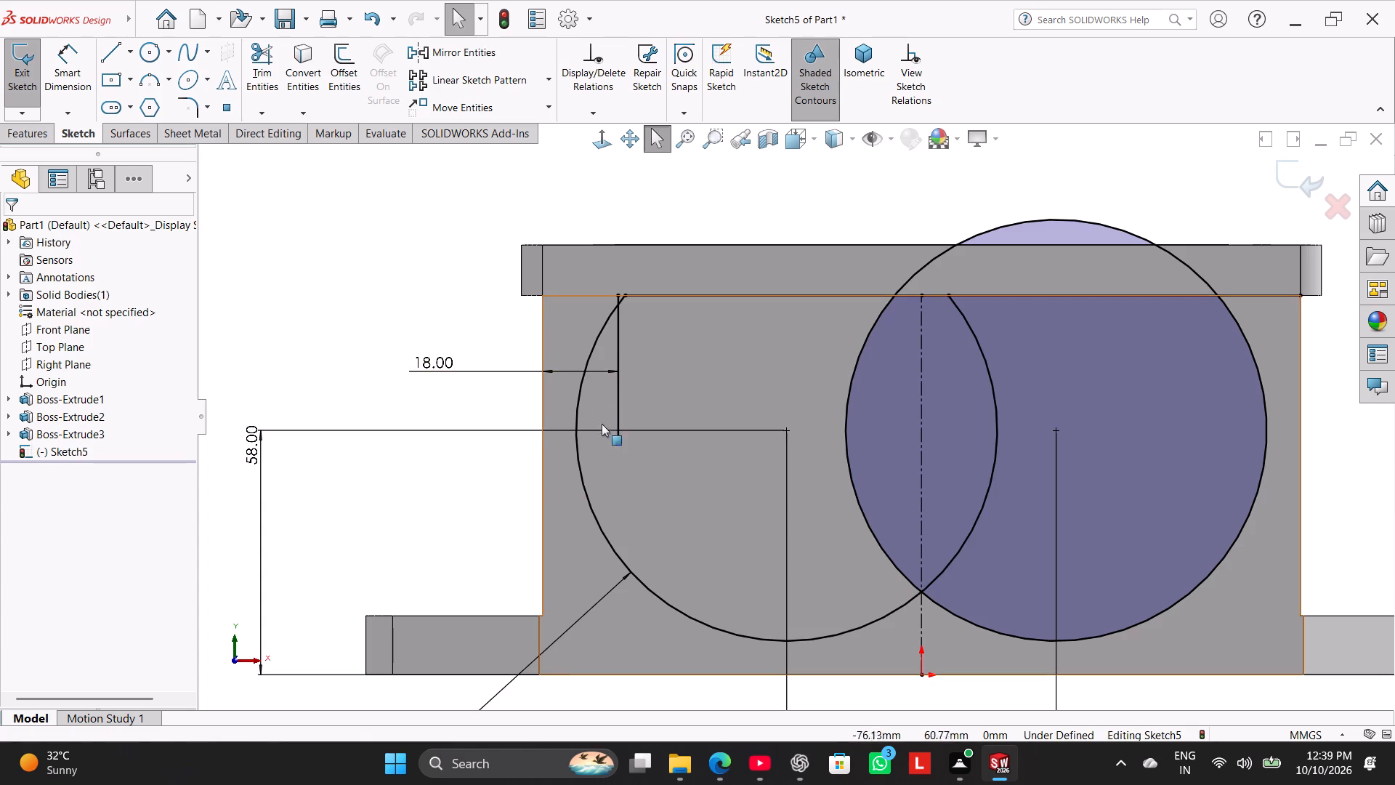
Sketch a horizontal line below the two circles, about 5 mm above the side face's bottom edge and crossing the centerline.
scroll(711, 528, up, 3)
scroll(715, 526, down, 2)
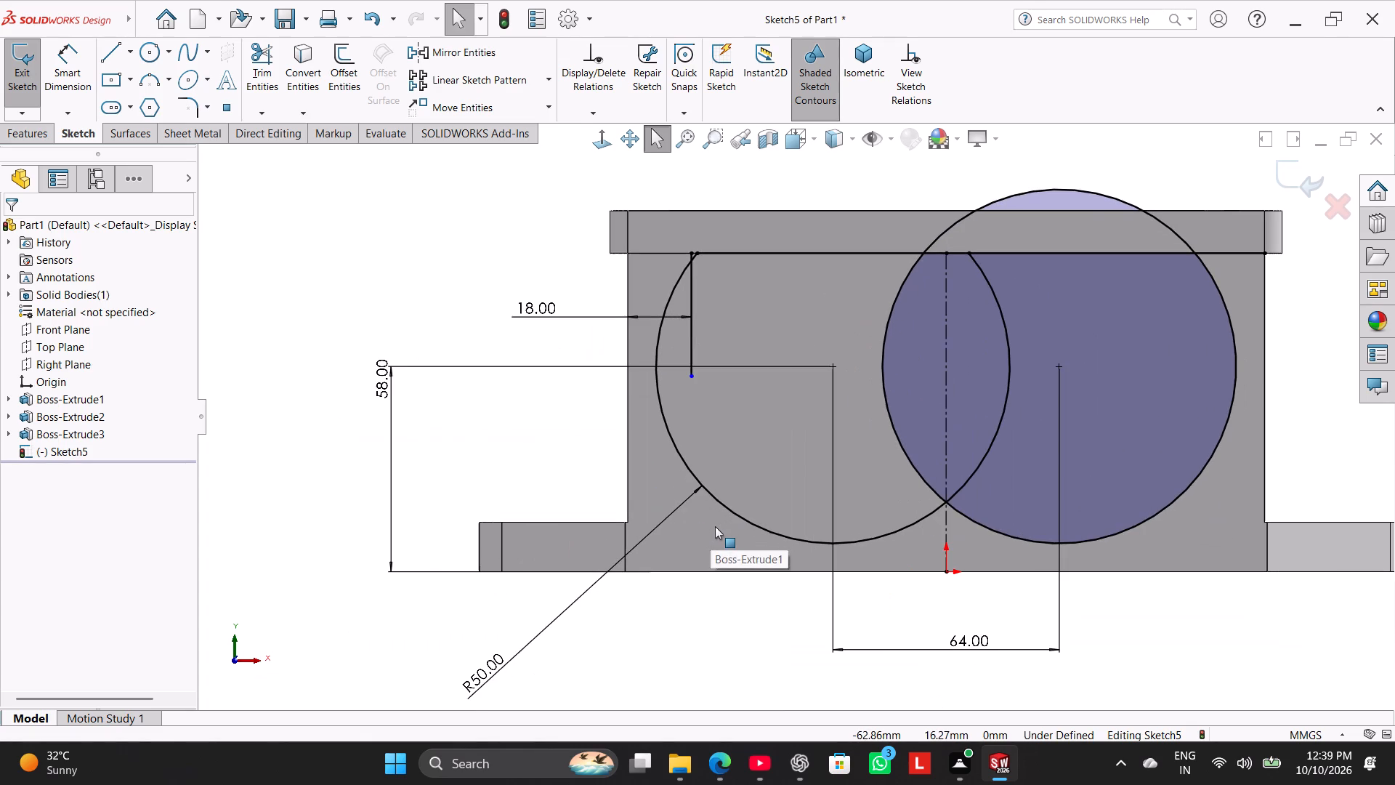
click(115, 42)
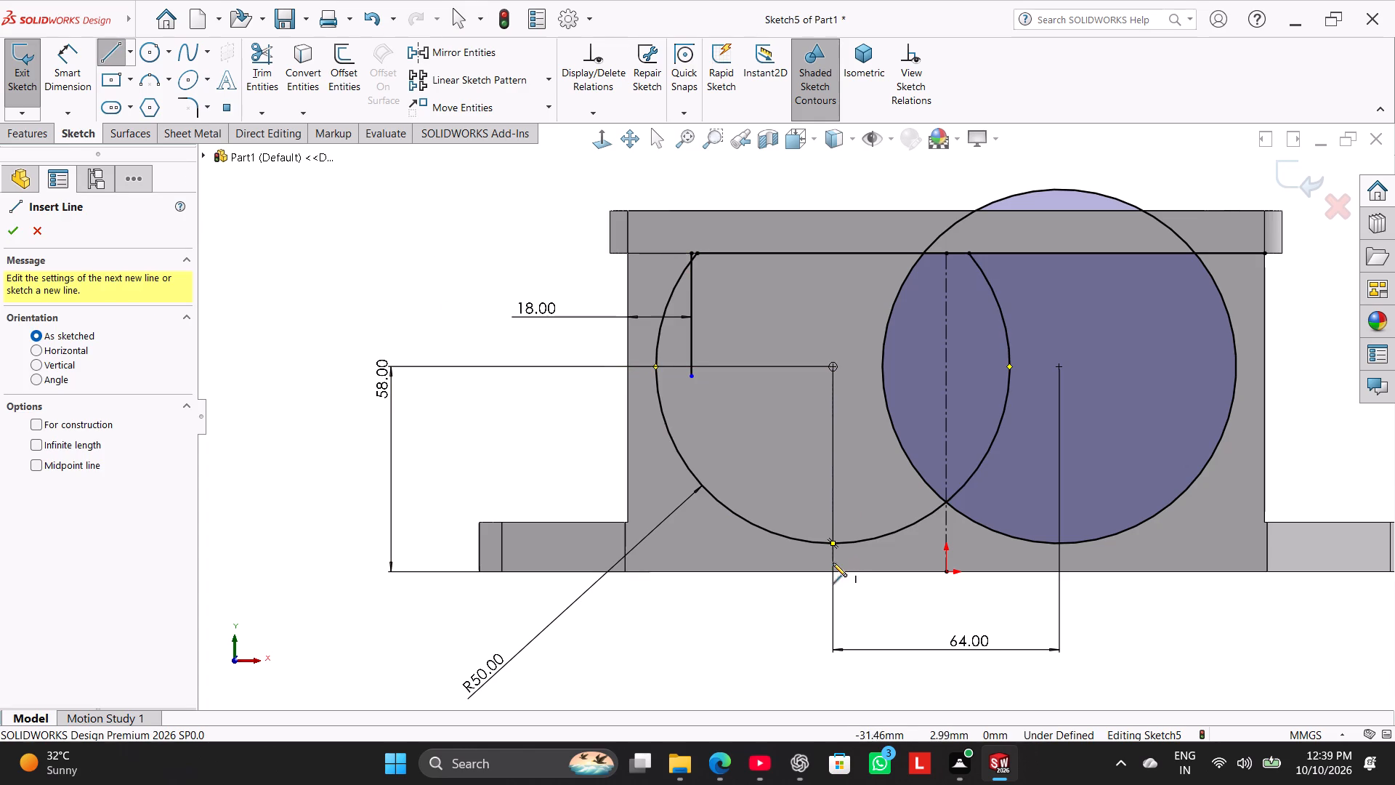
click(797, 555)
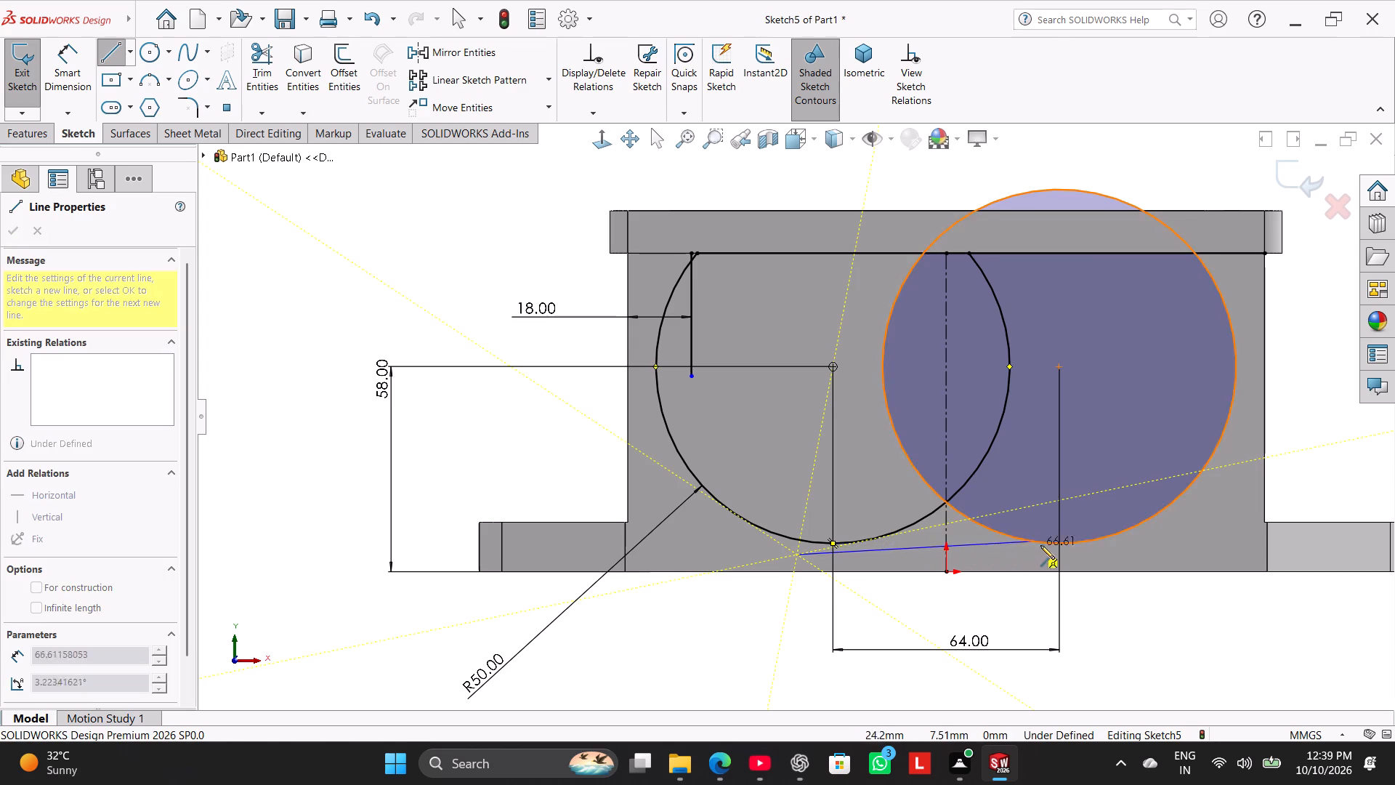
click(1158, 553)
right_click(1169, 624)
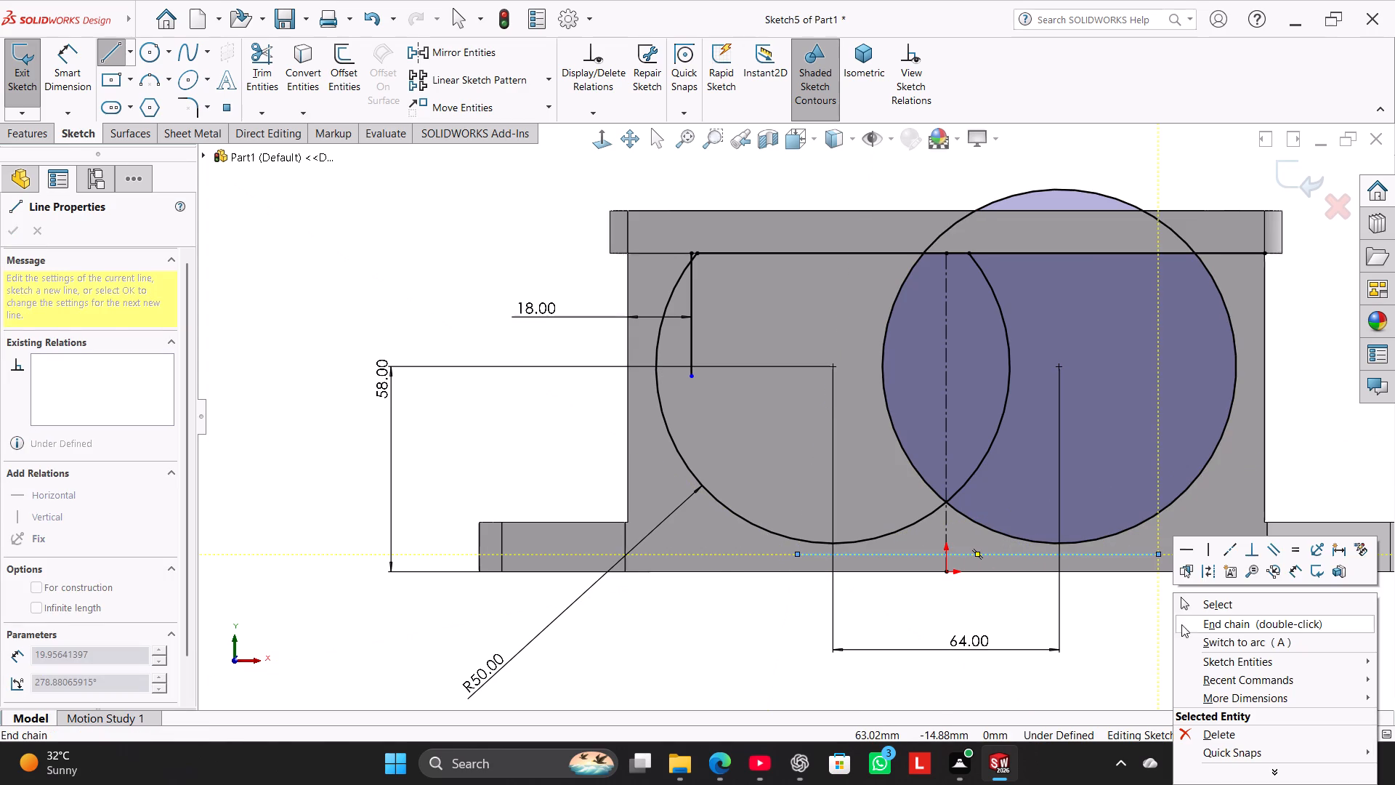
click(1188, 605)
Dimension the horizontal line at 12 mm above the side face's bottom edge.
click(60, 53)
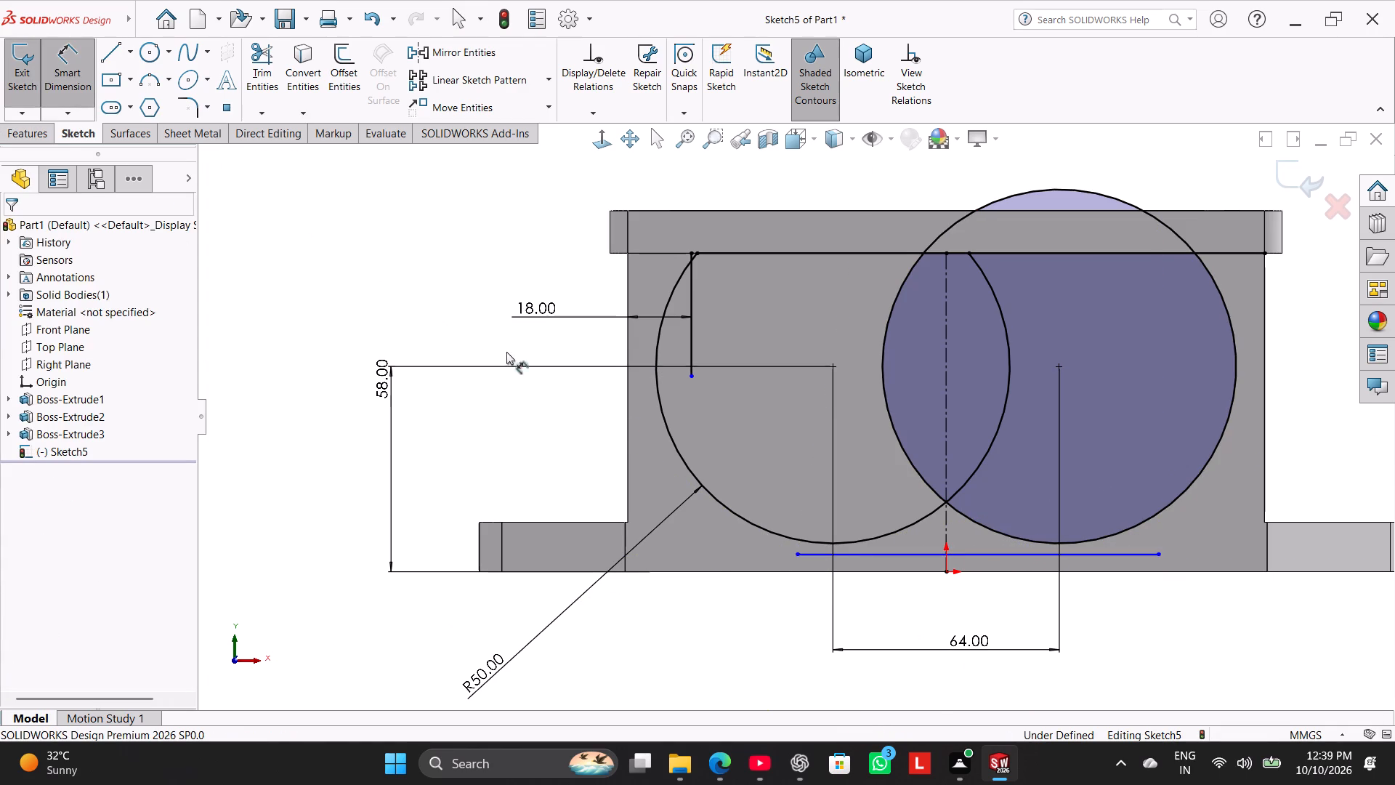
click(866, 571)
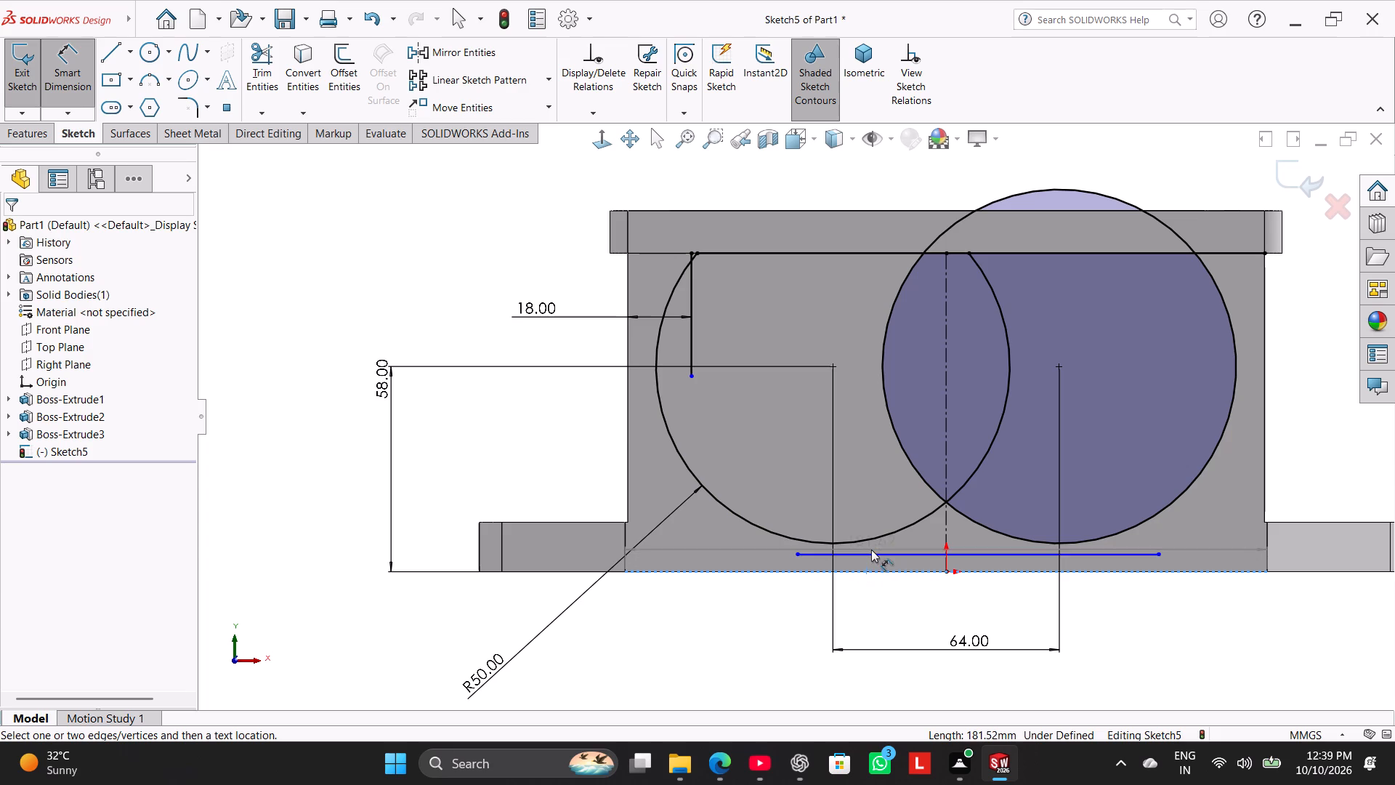
click(876, 555)
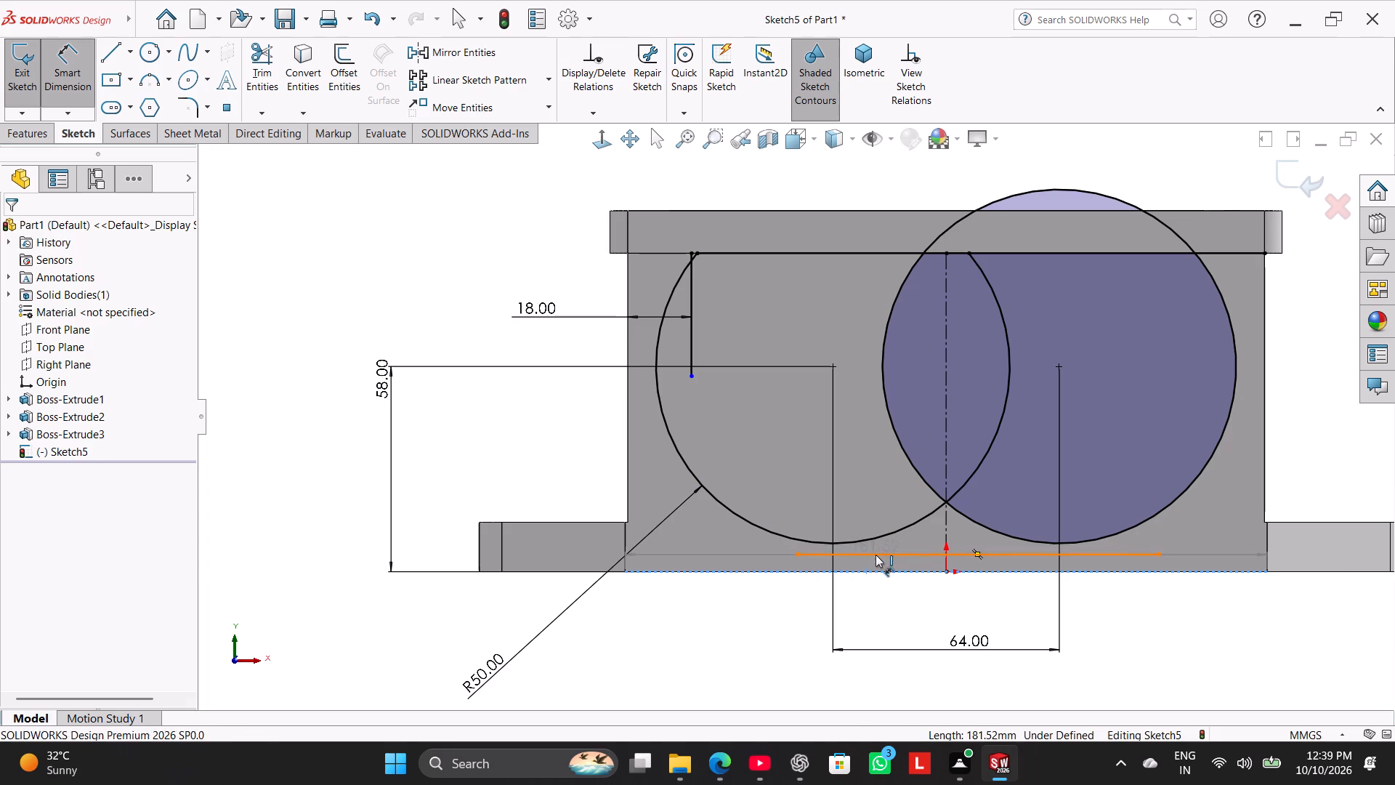
click(755, 595)
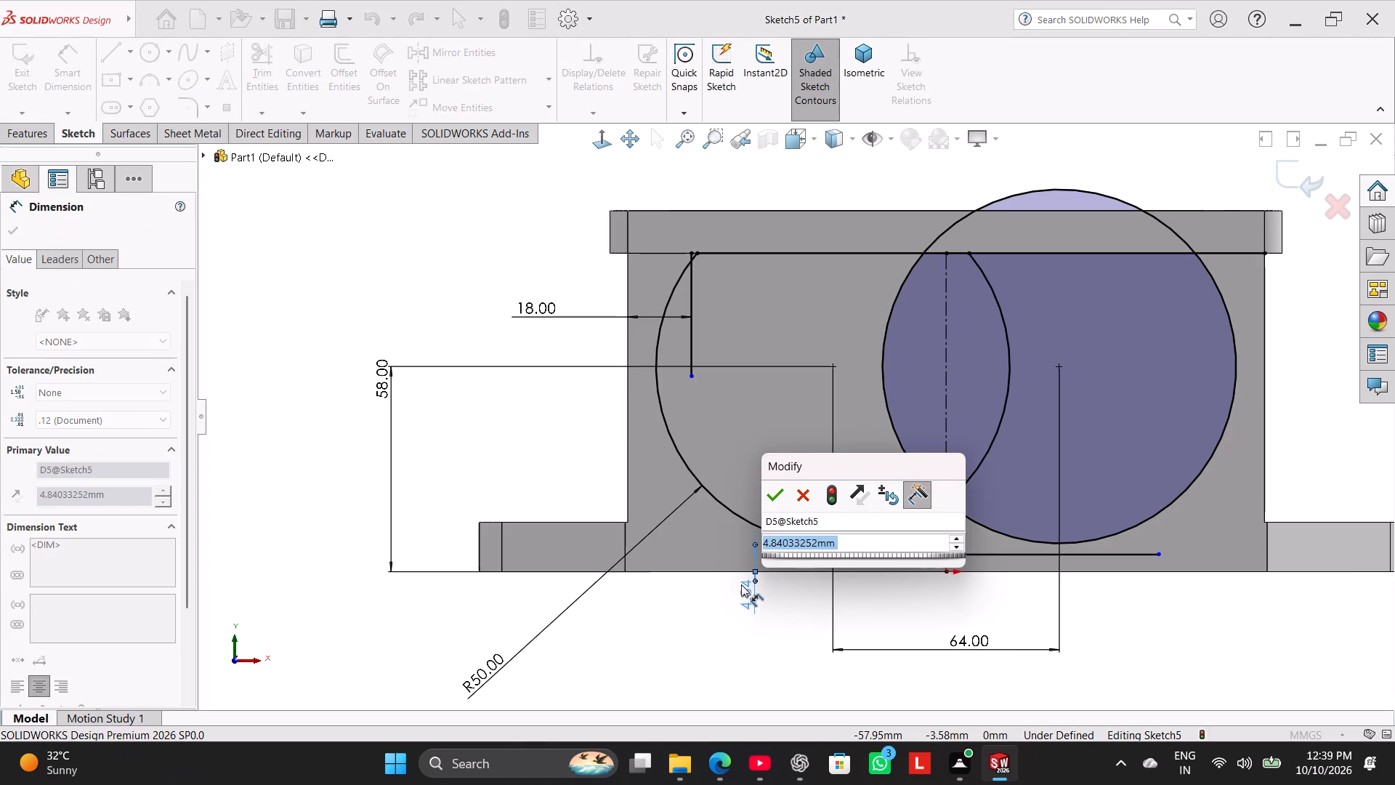
text(12)
key(Return)
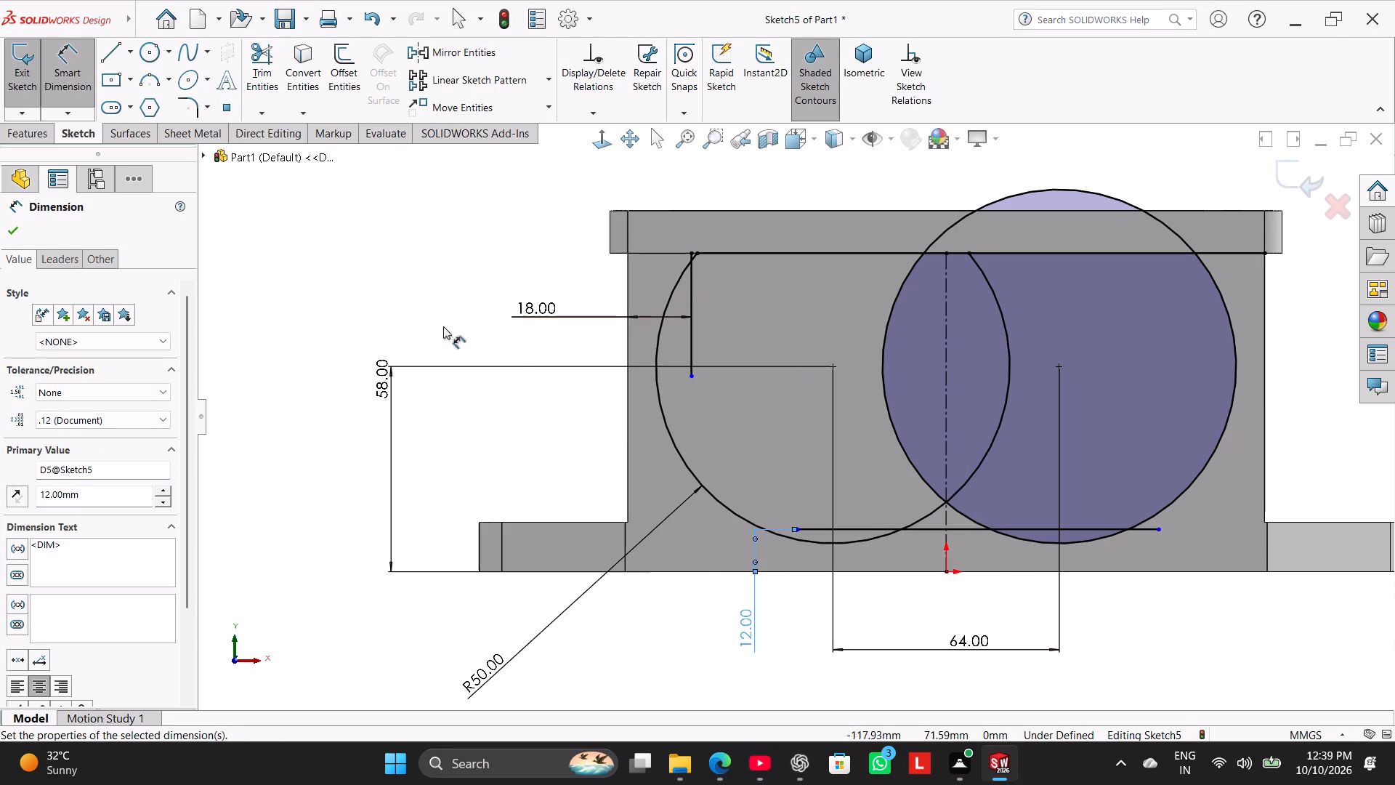
right_click(314, 287)
click(385, 326)
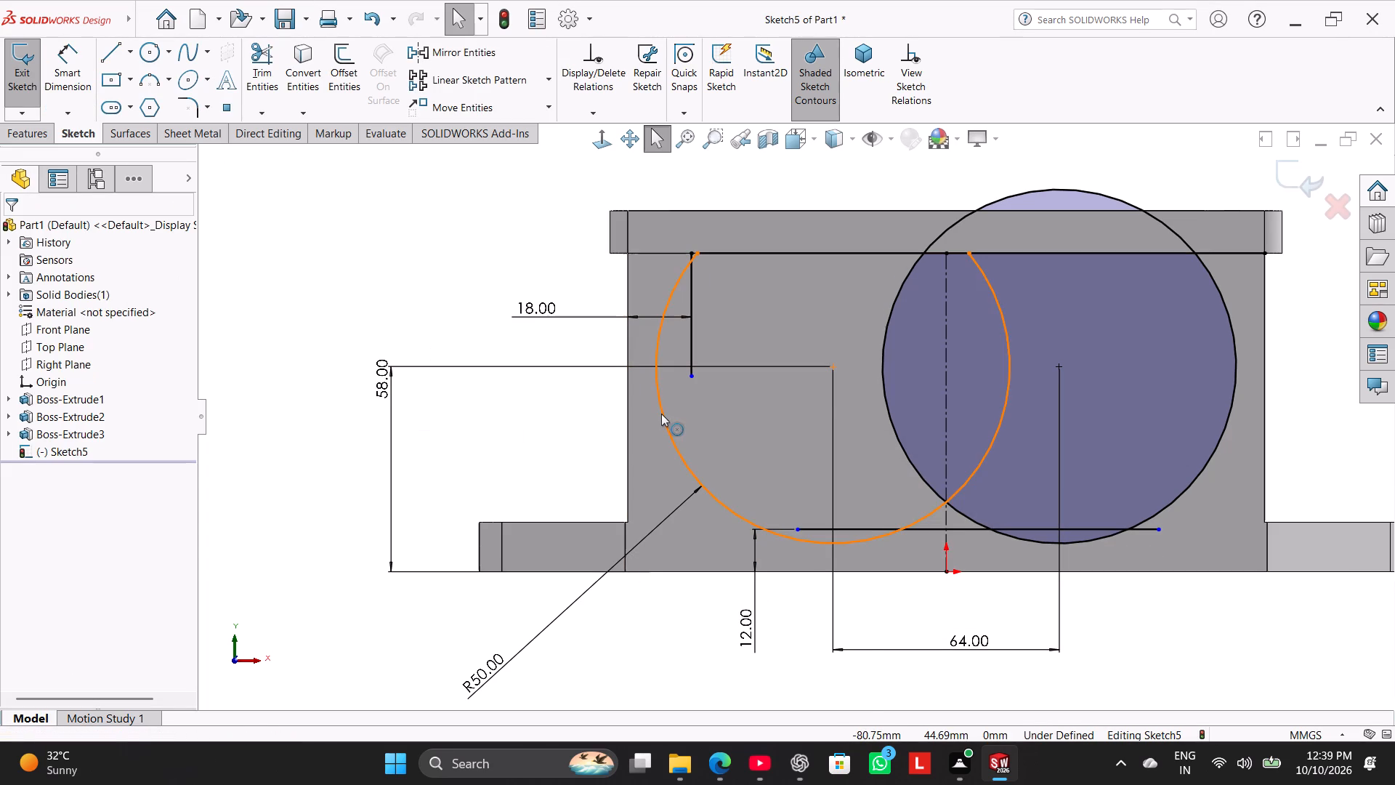
Delete the trimmed R50 arc and the full circle on the other side of the centerline, including their associated dimensions.
right_click(661, 414)
click(747, 667)
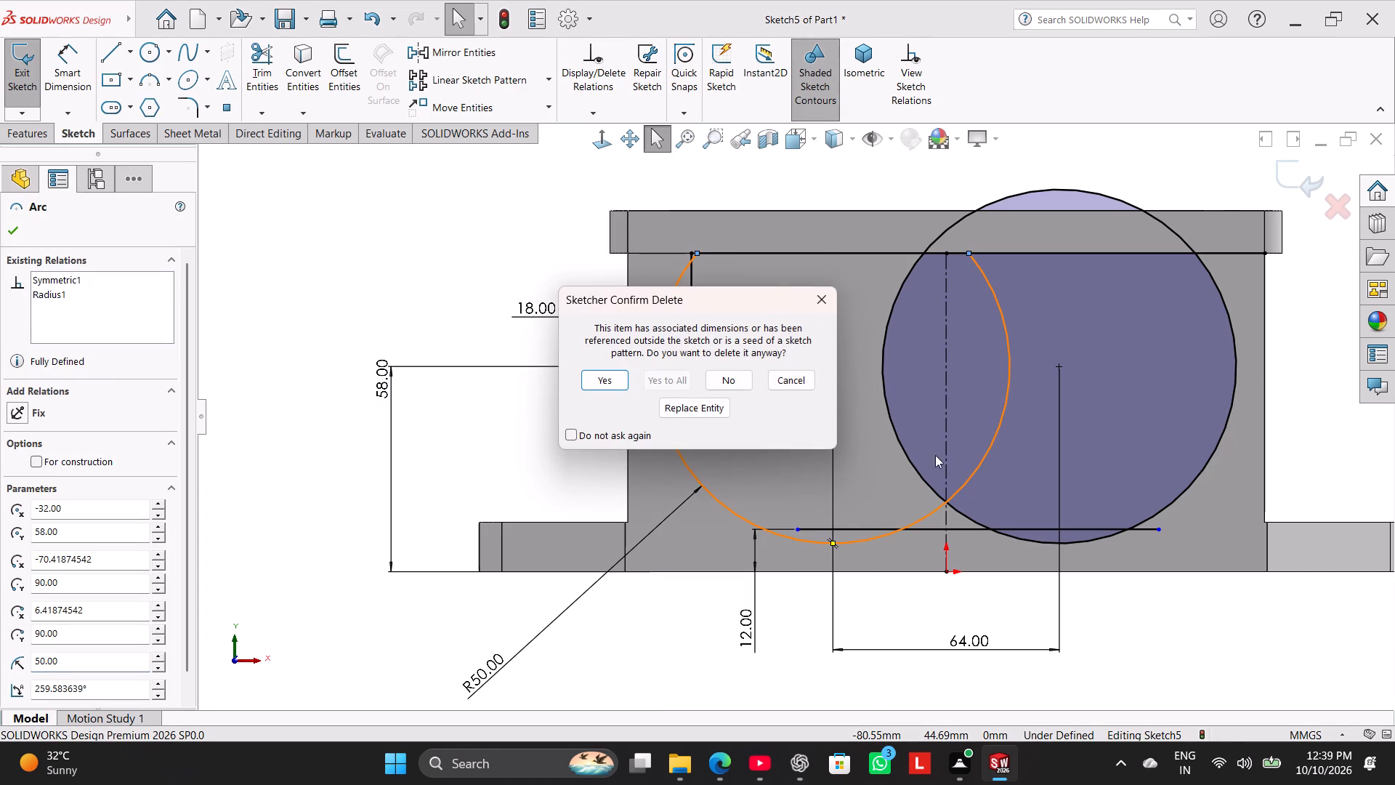
click(613, 383)
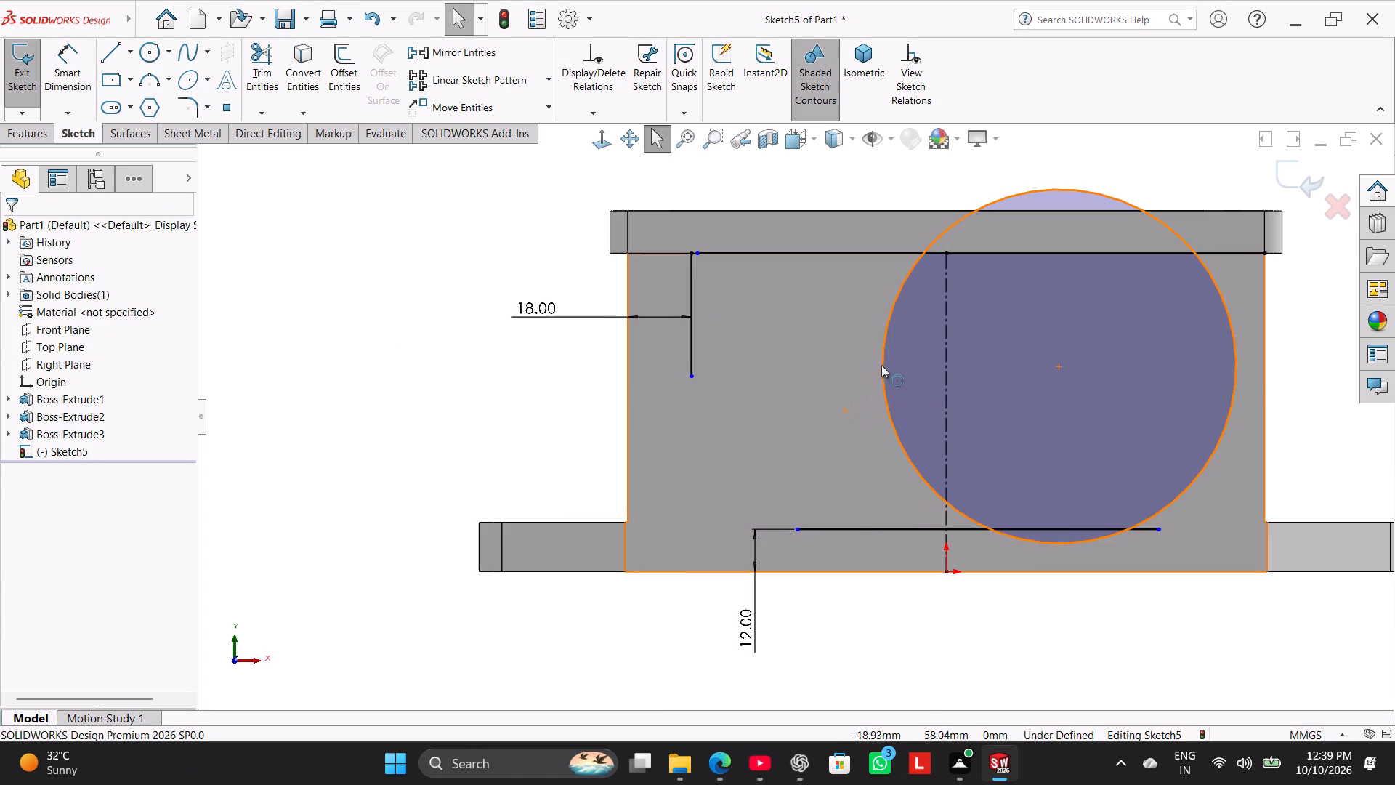
right_click(884, 361)
click(926, 573)
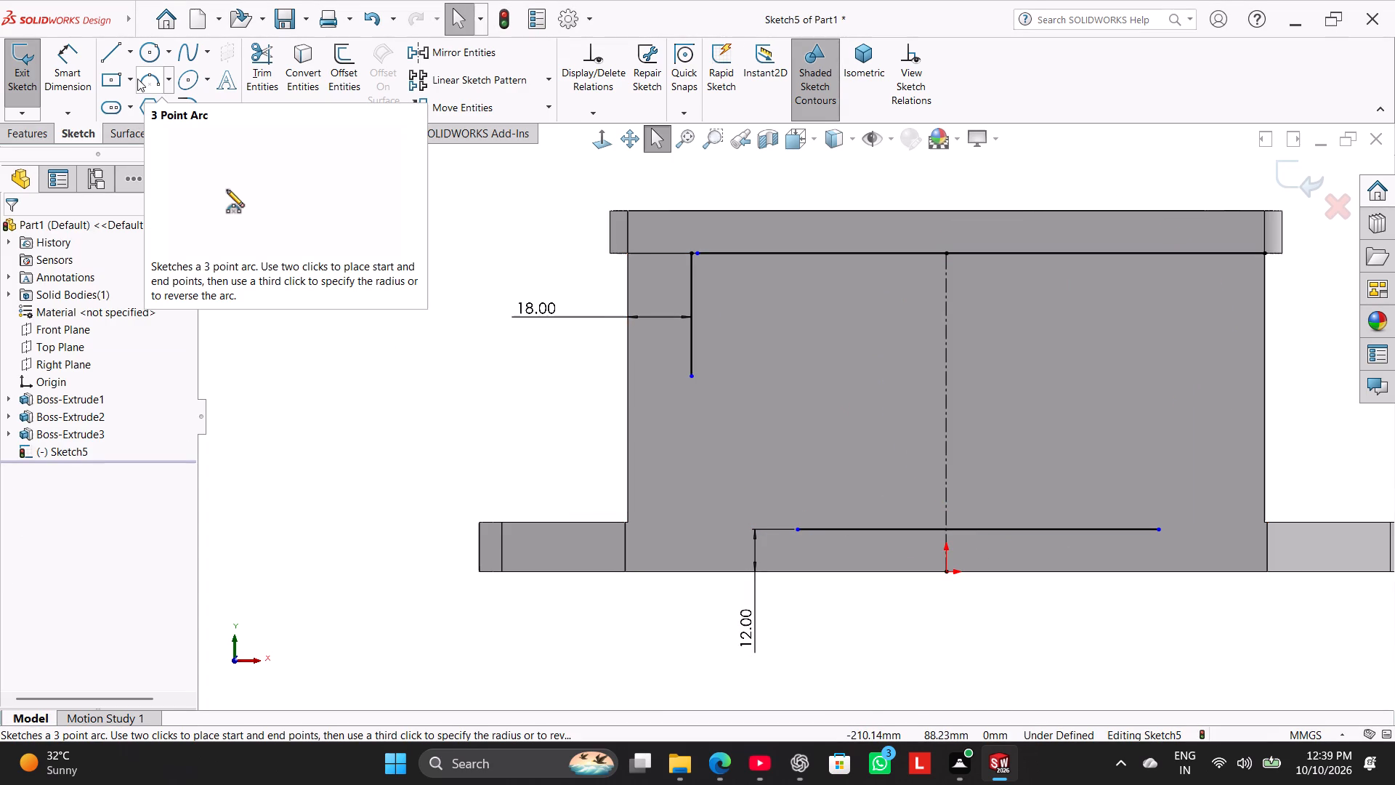
Sketch a perimeter circle of about 49 mm radius tangent to the vertical line and the lower horizontal line.
click(170, 59)
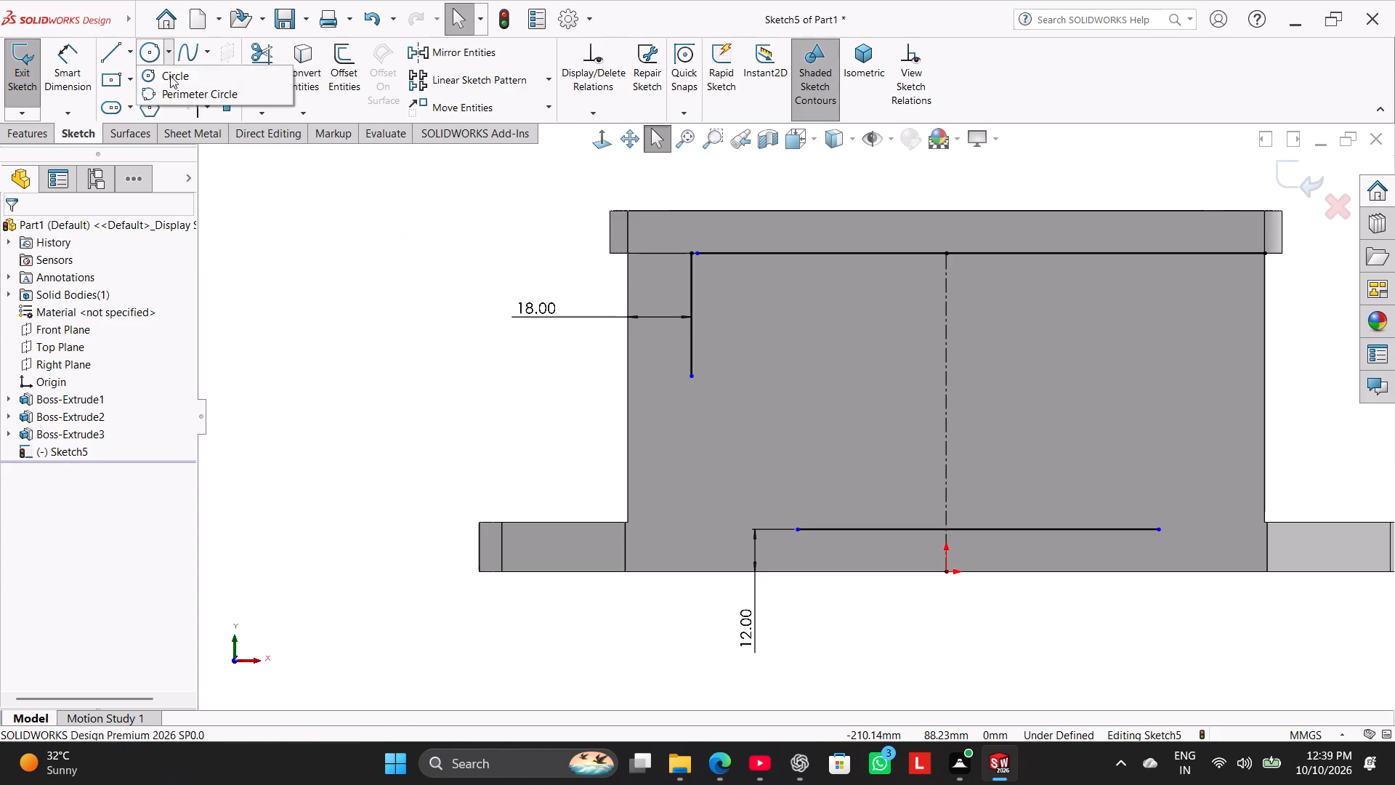
click(169, 94)
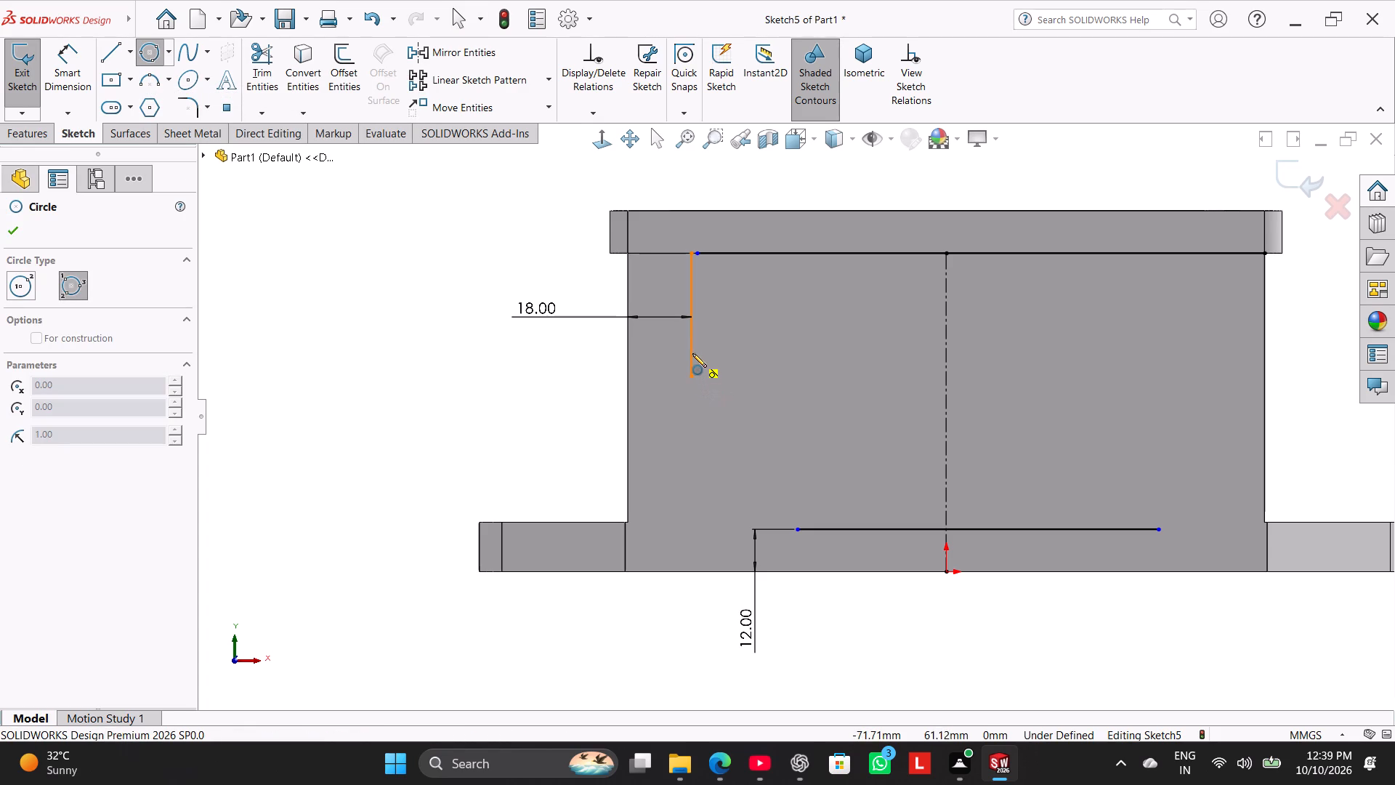
click(692, 346)
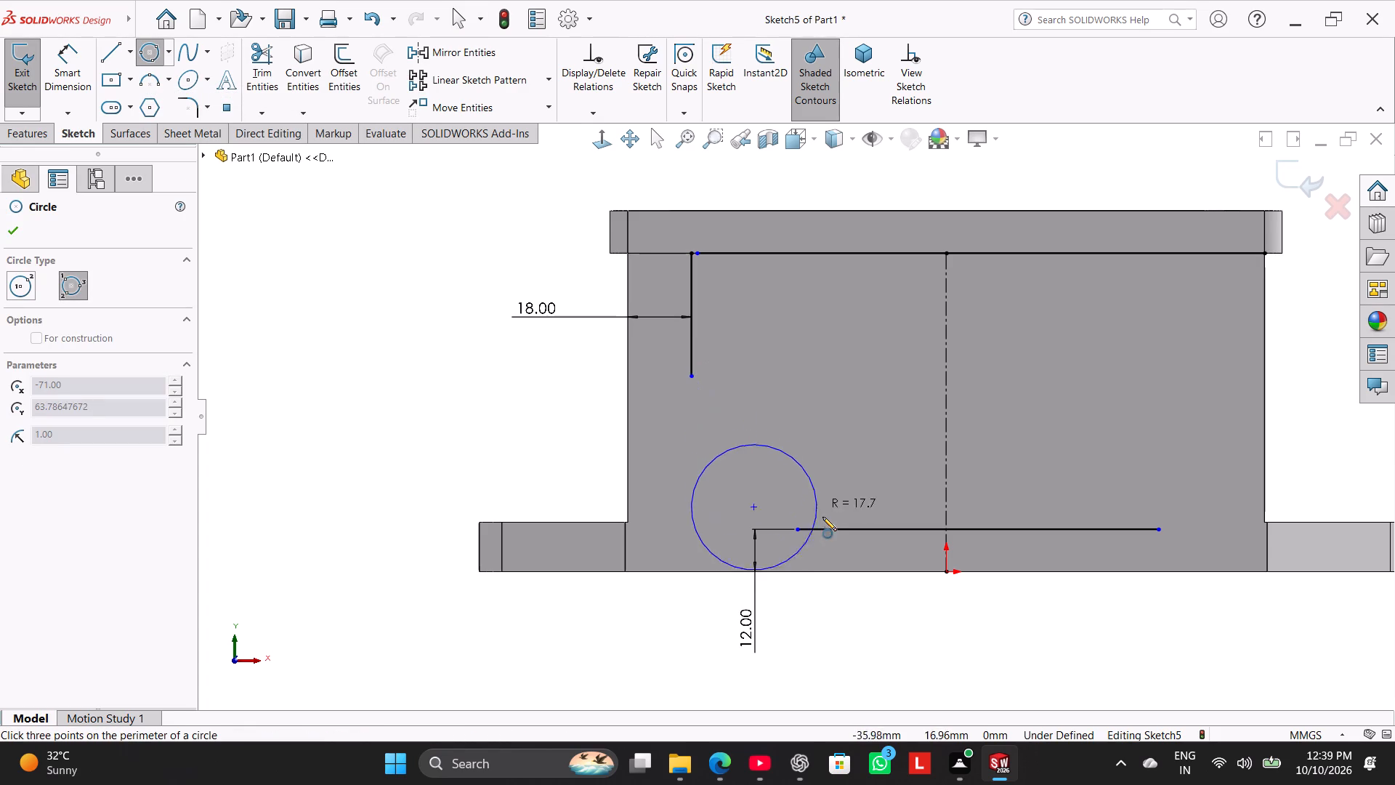
click(849, 529)
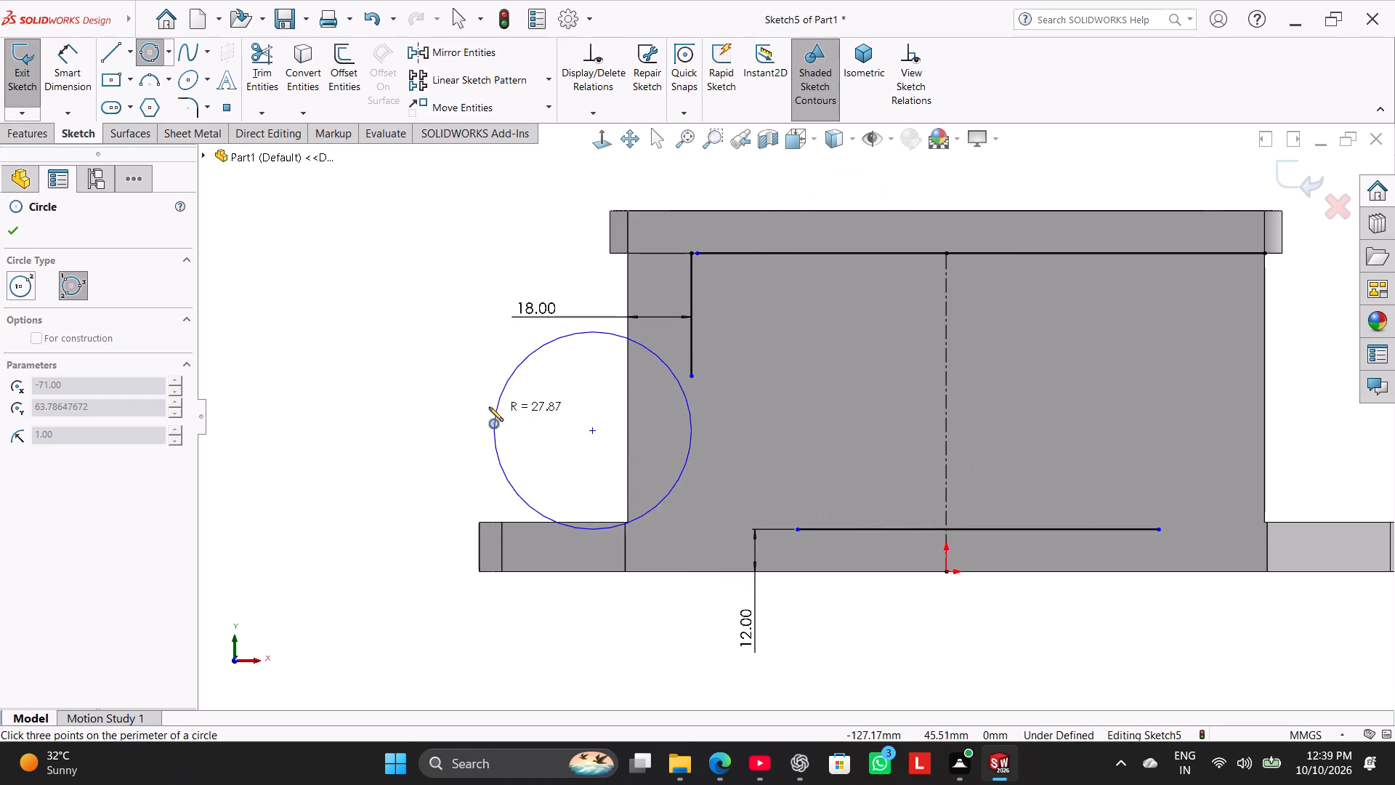
click(815, 190)
right_click(392, 327)
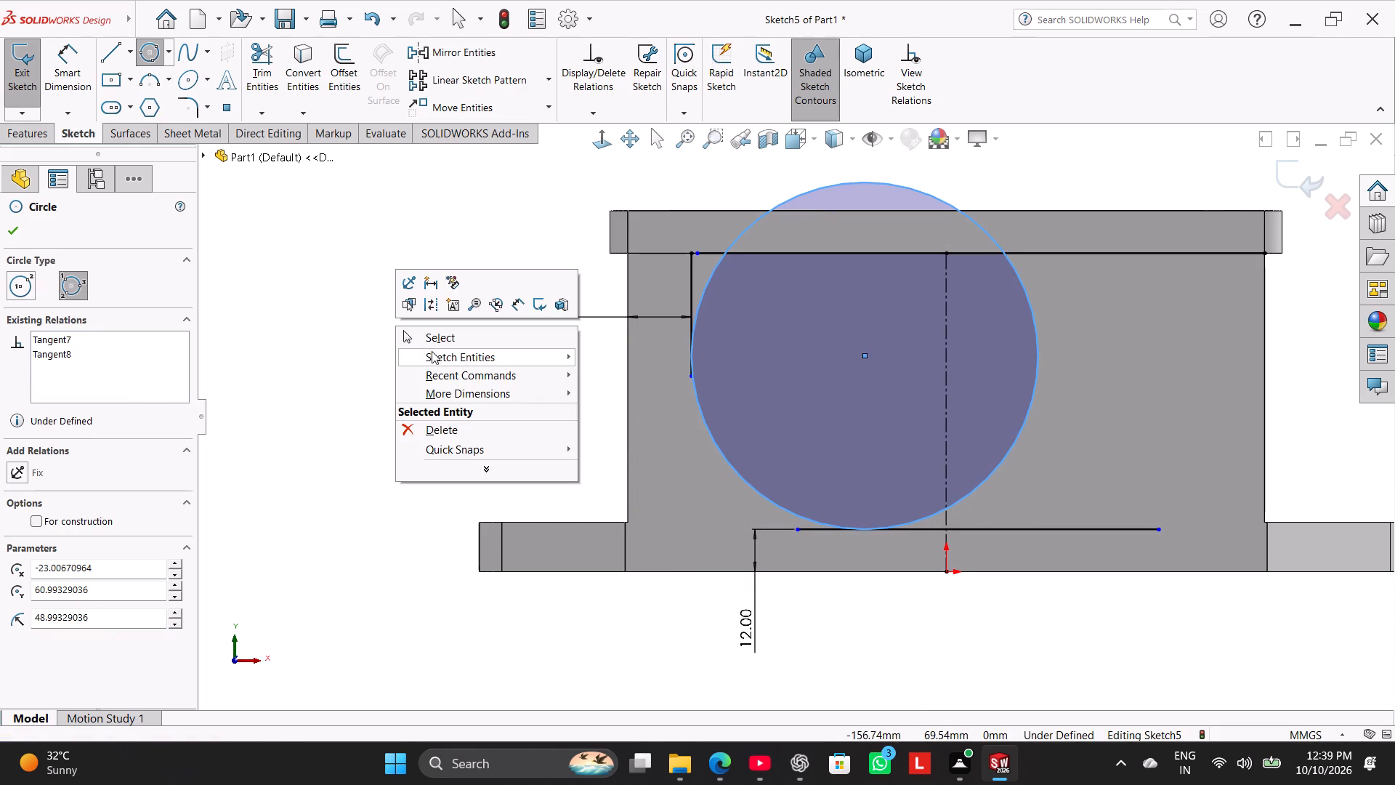
click(427, 339)
Trim the circle down to the lower-left quarter arc between its tangent points on the vertical and horizontal lines.
click(254, 73)
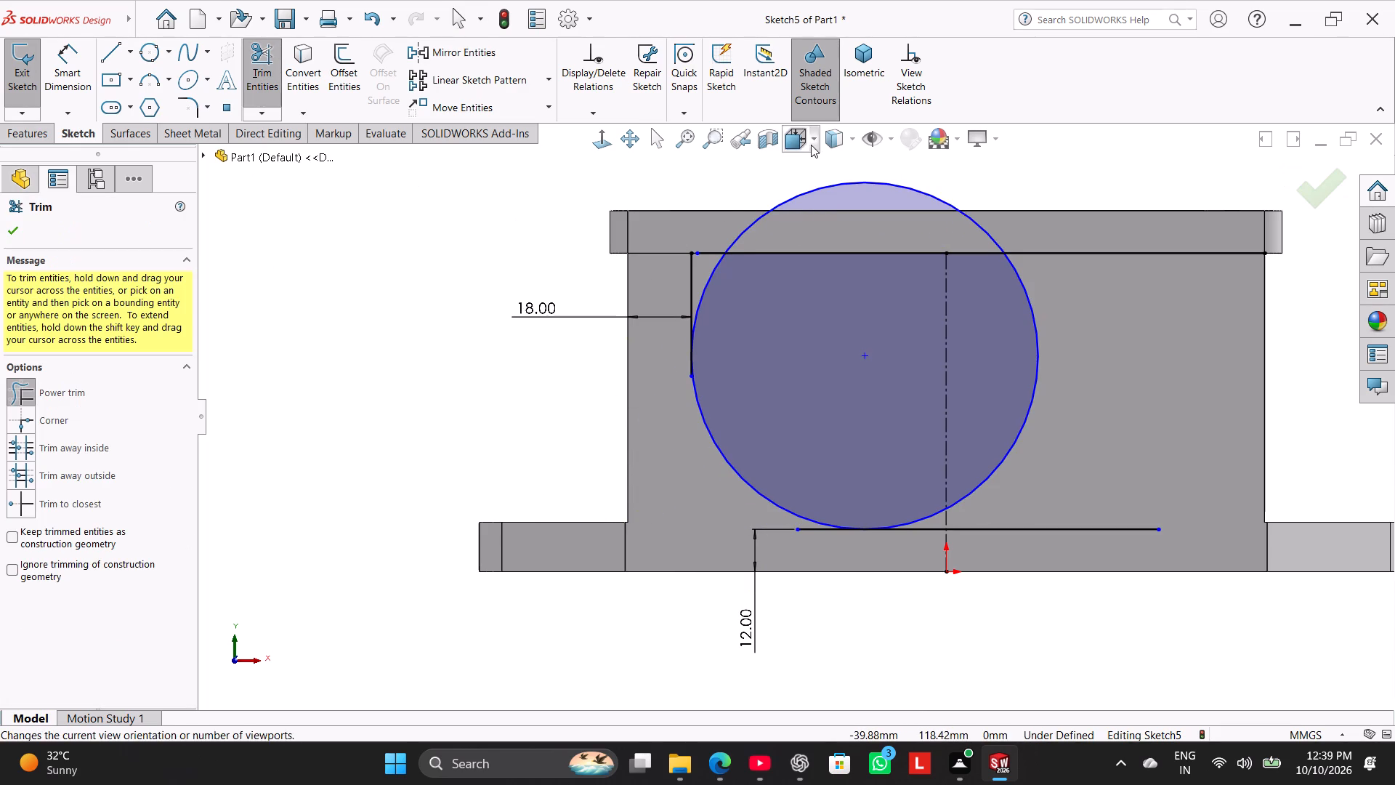
drag(811, 145, 822, 154)
click(797, 167)
drag(799, 169, 837, 205)
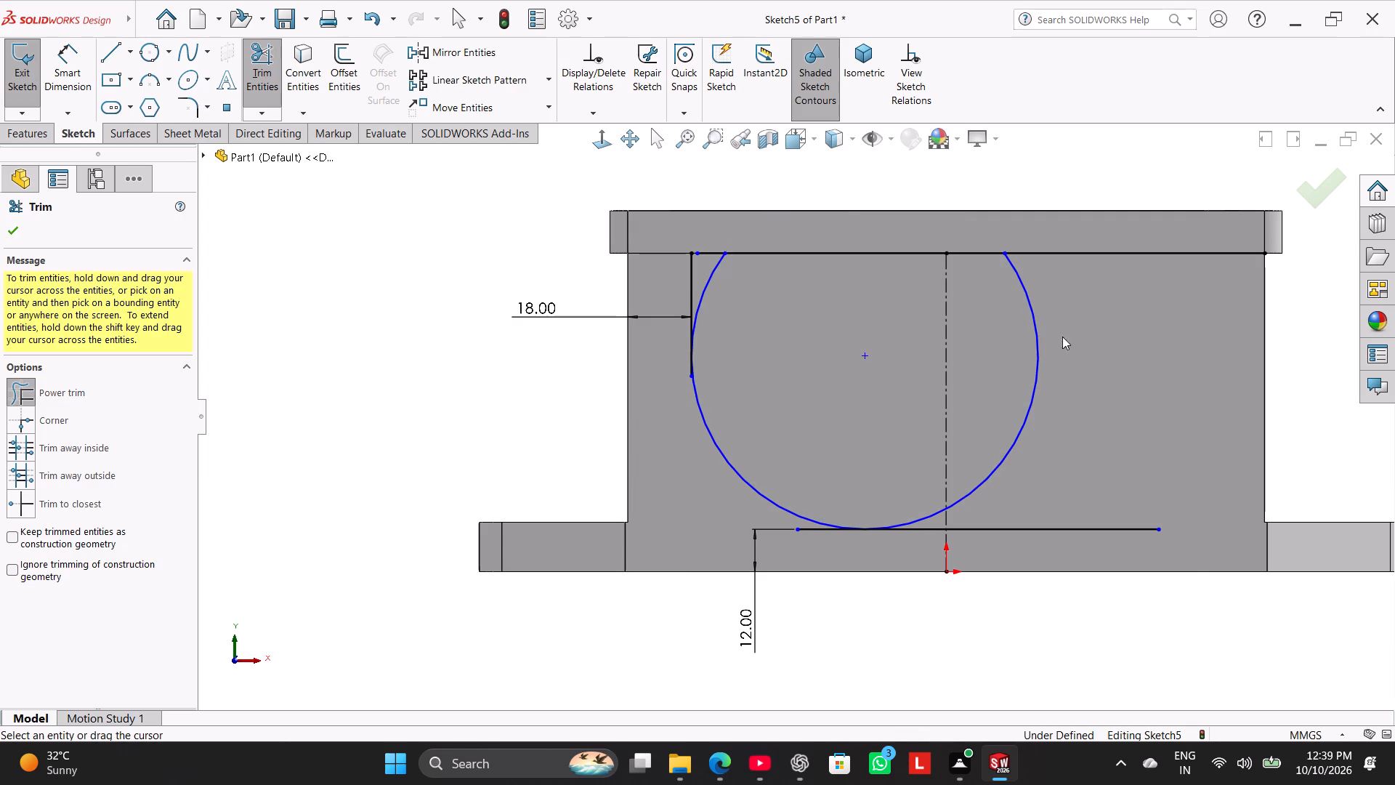
drag(1068, 326, 995, 375)
scroll(916, 488, down, 4)
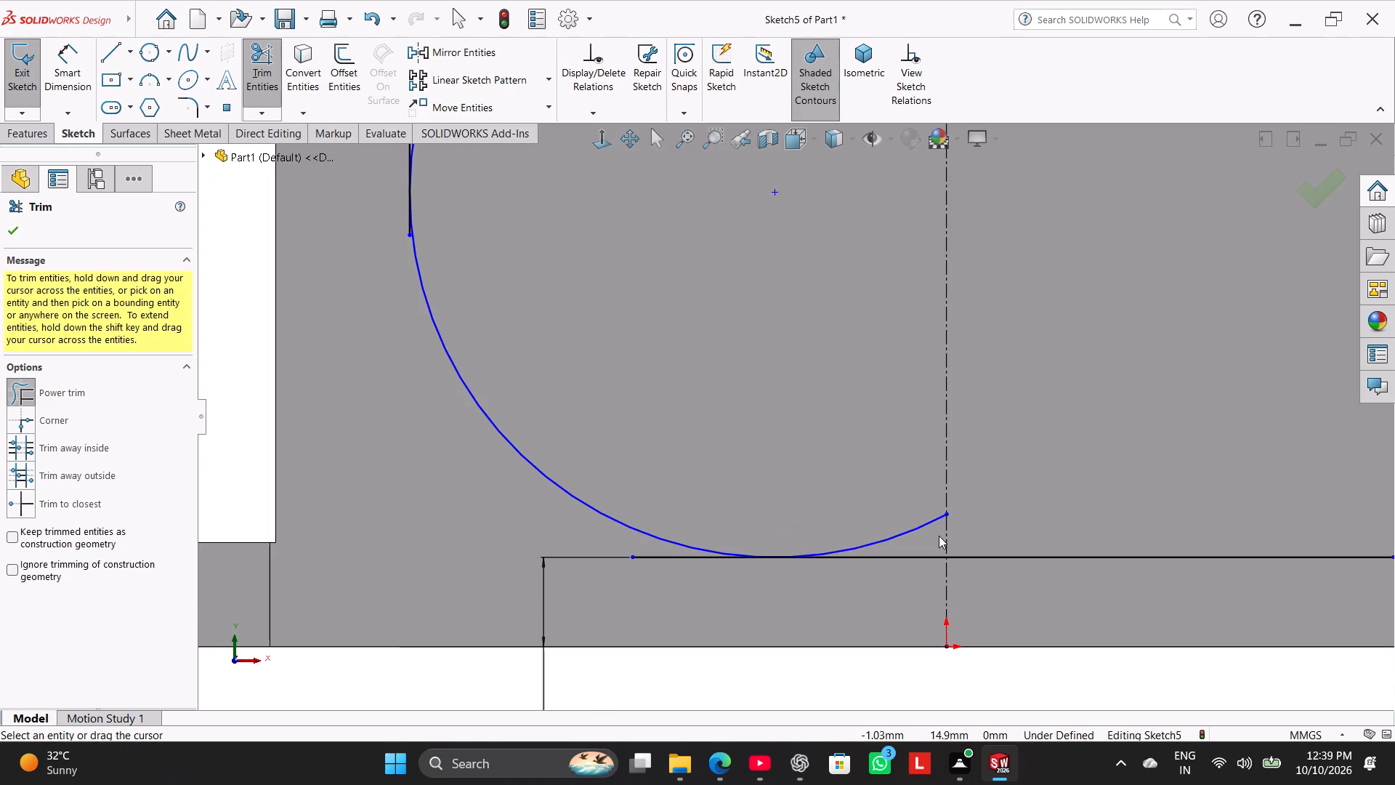
drag(939, 536, 884, 489)
scroll(658, 348, up, 5)
drag(647, 254, 676, 283)
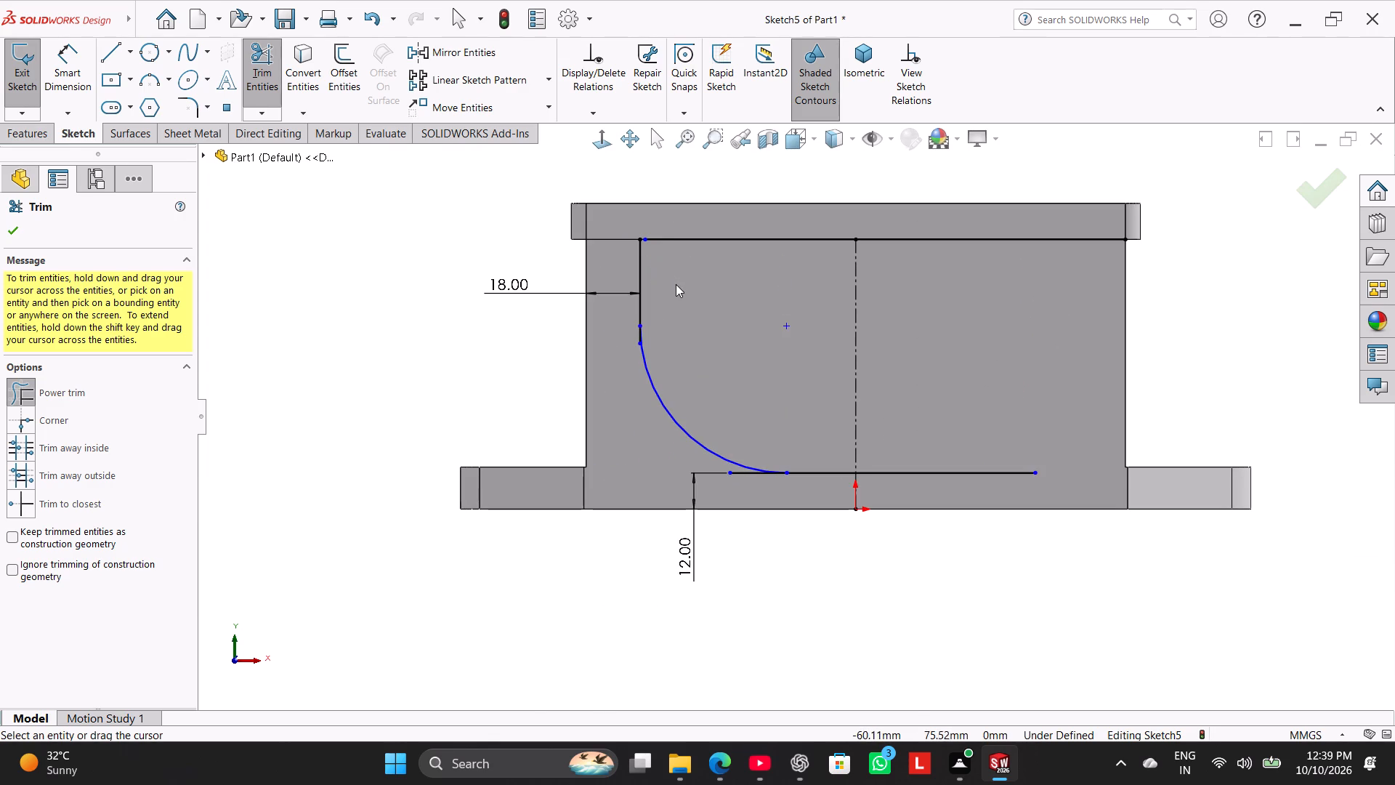
scroll(645, 220, down, 4)
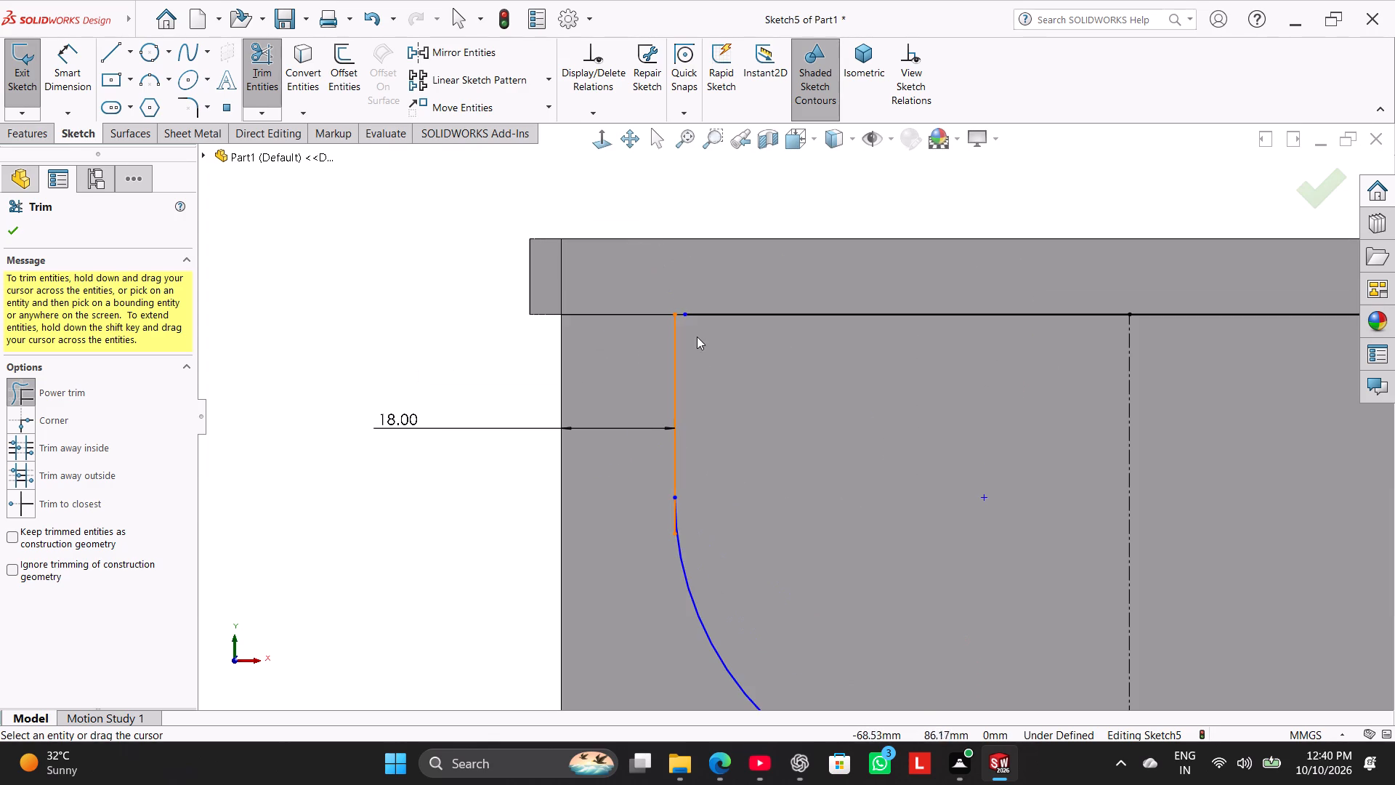
Extend the upper horizontal line past the vertical line's top end and trim the overhang so they meet at a corner.
scroll(682, 277, down, 2)
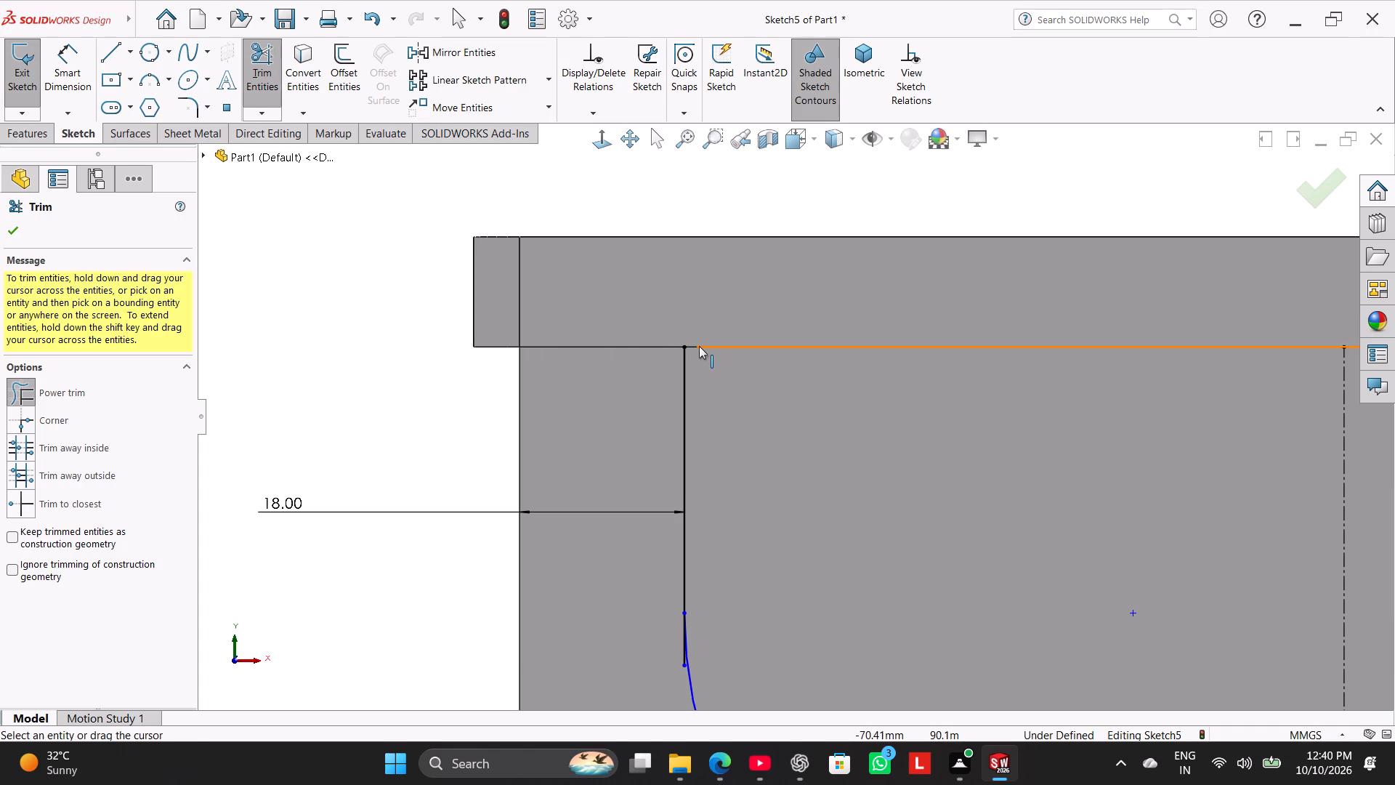
drag(699, 346, 679, 346)
click(420, 375)
scroll(680, 350, down, 3)
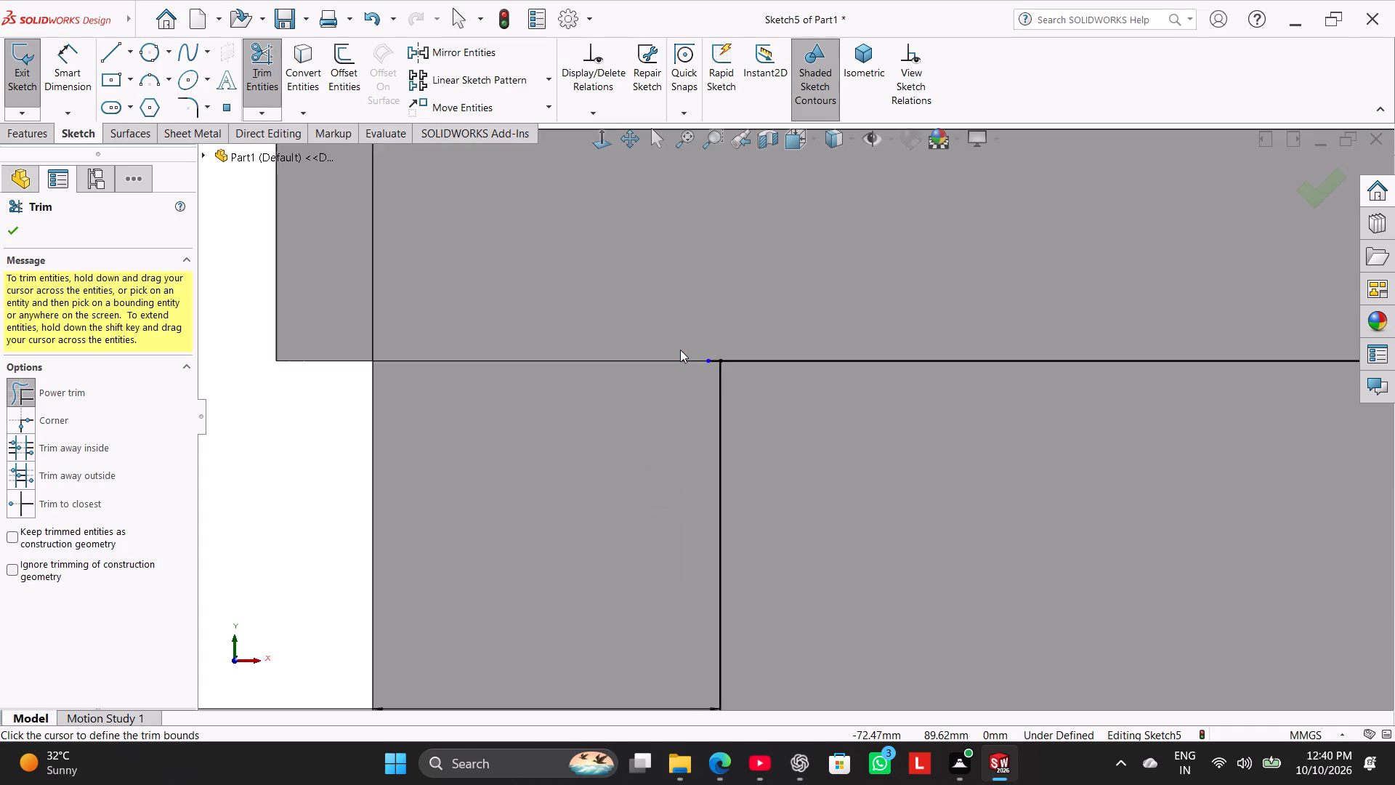
scroll(680, 350, down, 4)
drag(743, 341, 753, 408)
scroll(694, 449, up, 11)
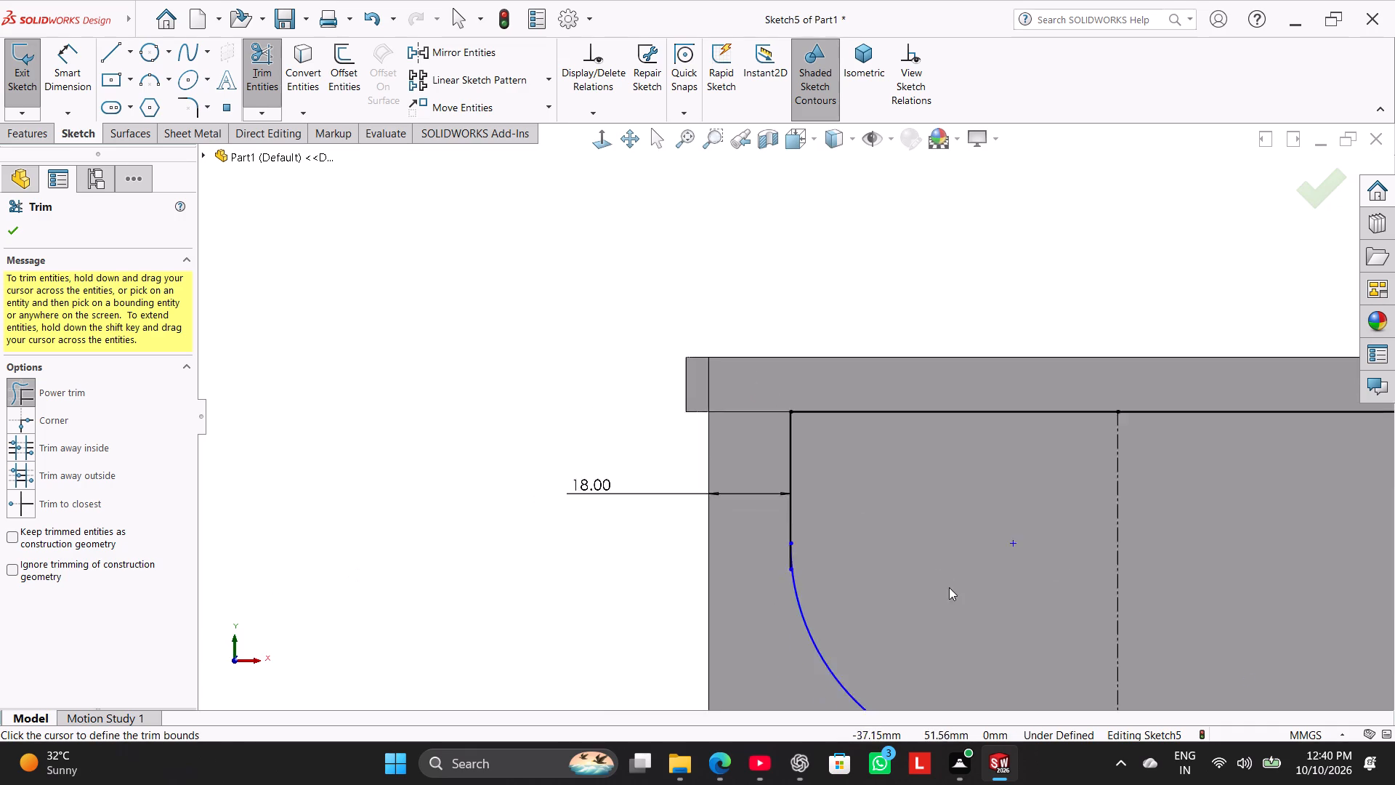
scroll(949, 587, up, 3)
scroll(938, 572, down, 2)
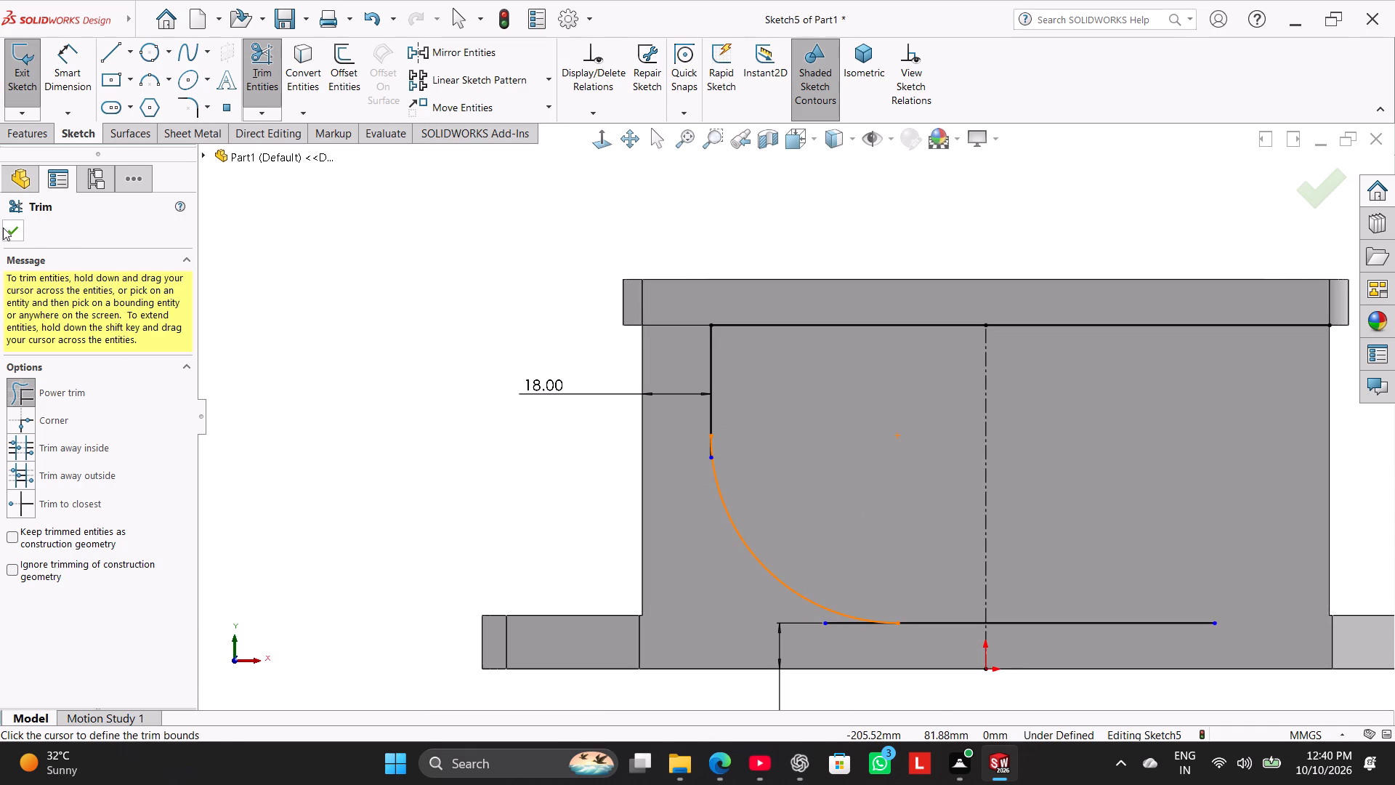
click(3, 228)
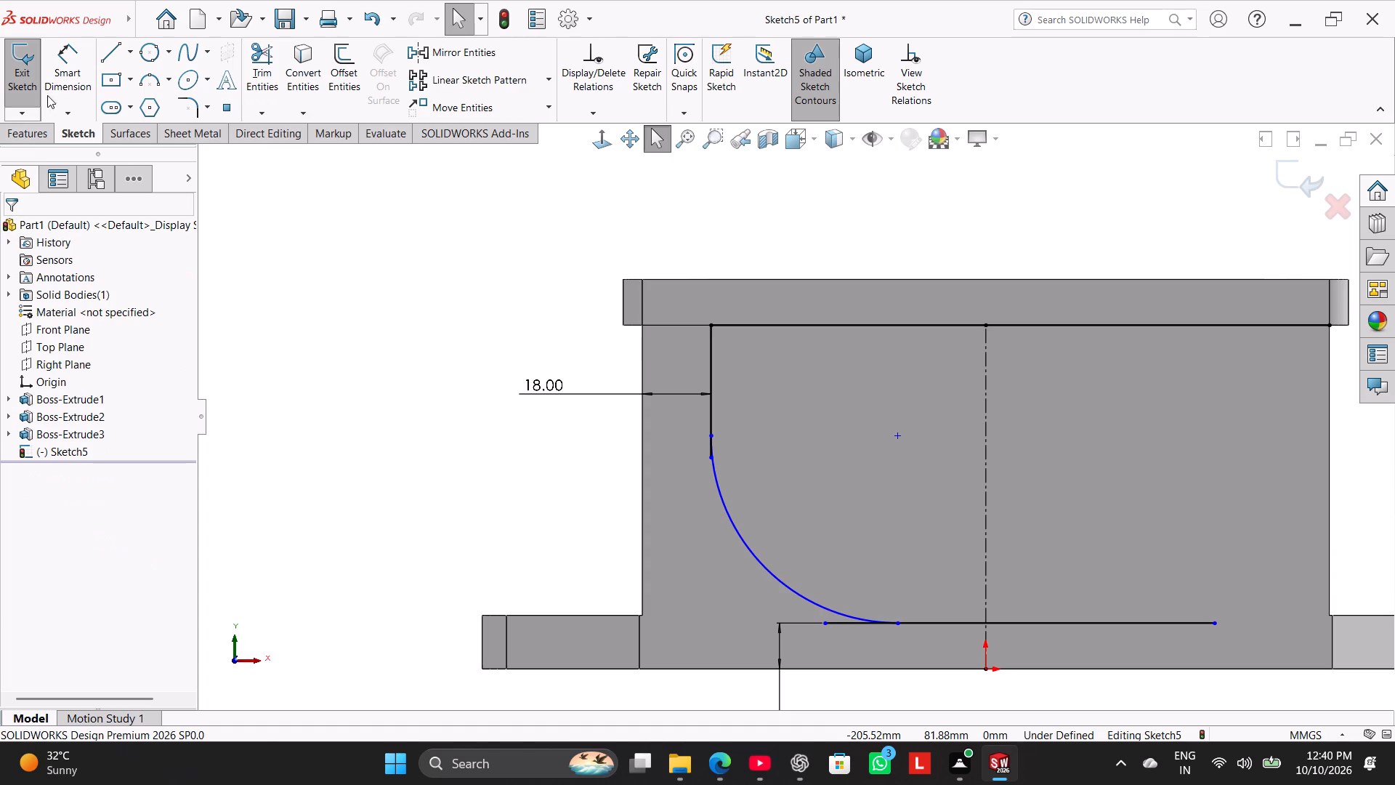
Dimension the lower-left arc with a radius of 50 mm.
click(61, 72)
drag(738, 536, 731, 549)
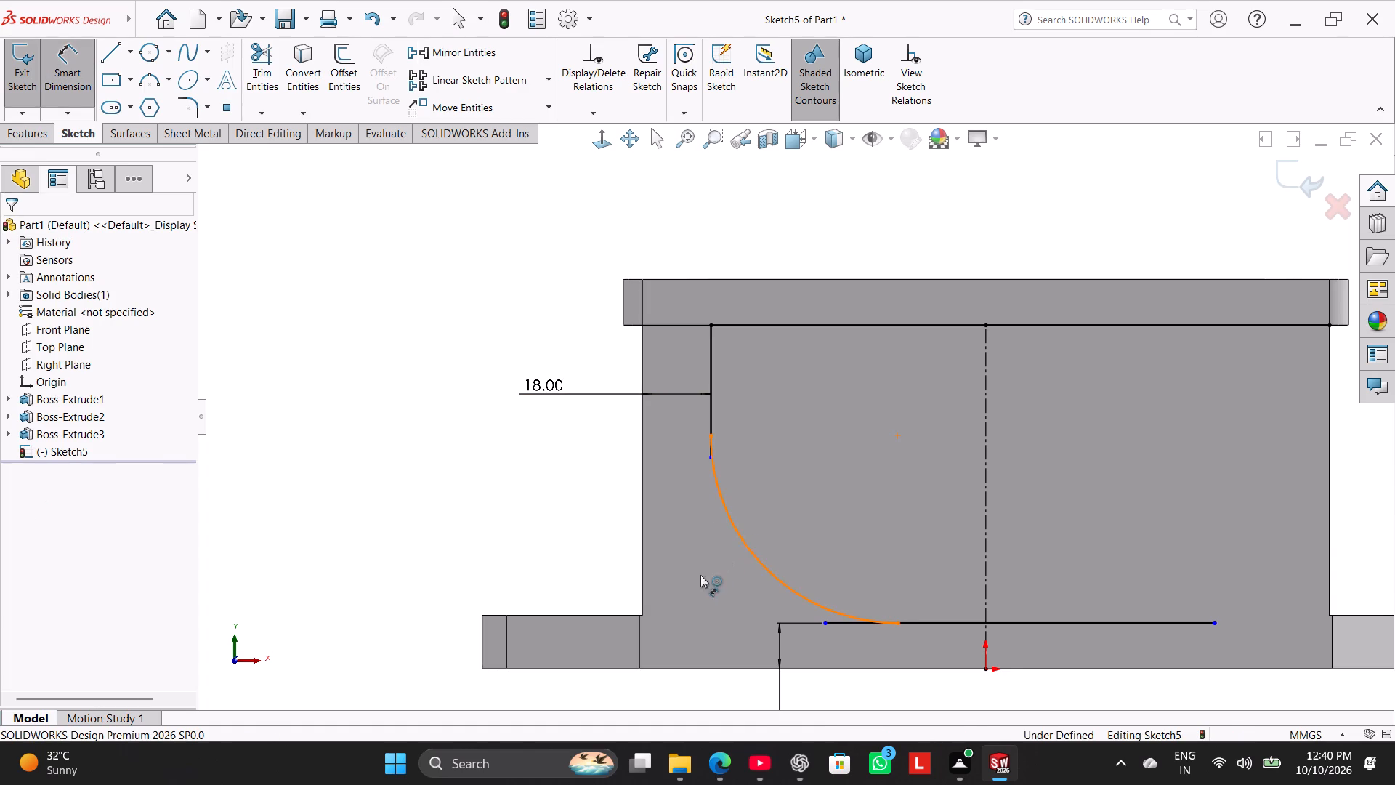
click(668, 595)
text(50)
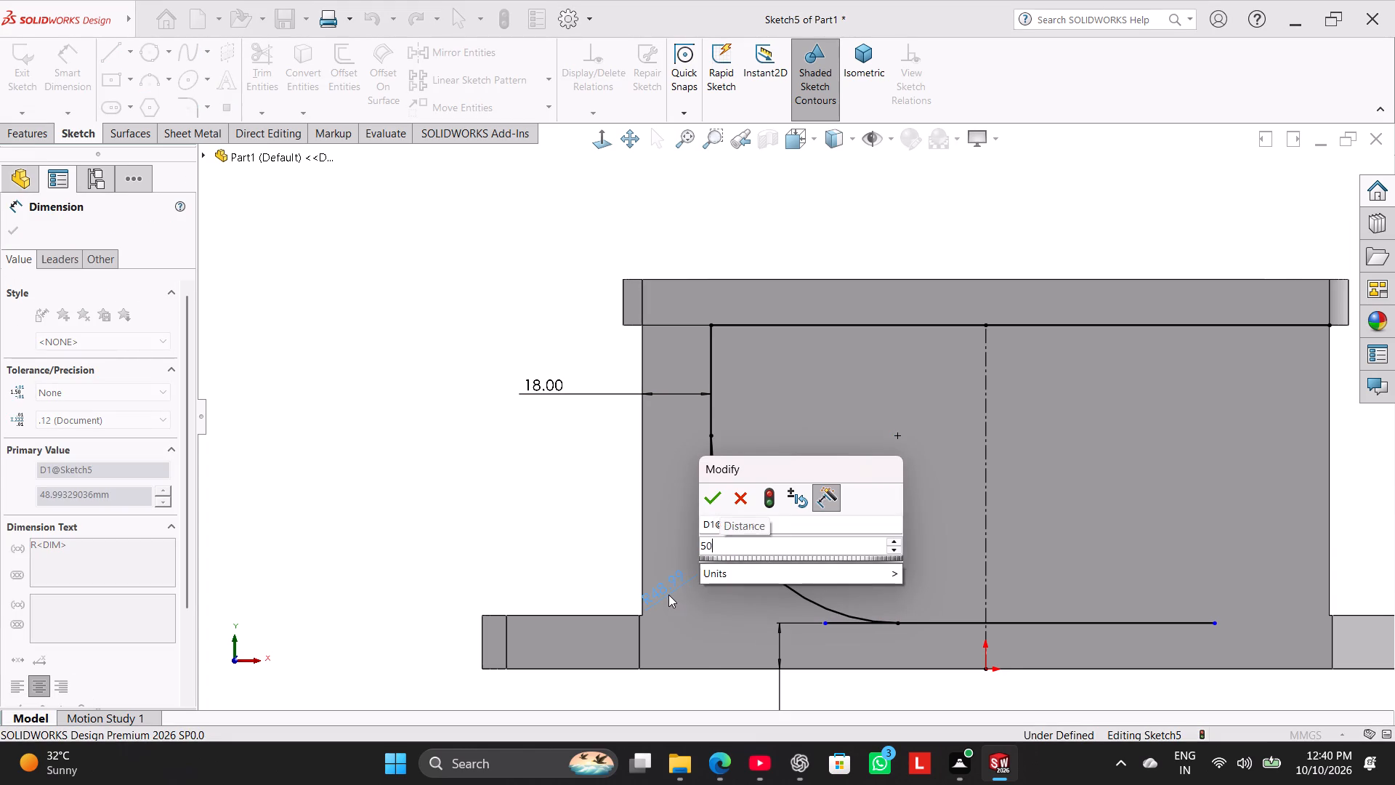
key(Return)
right_click(451, 478)
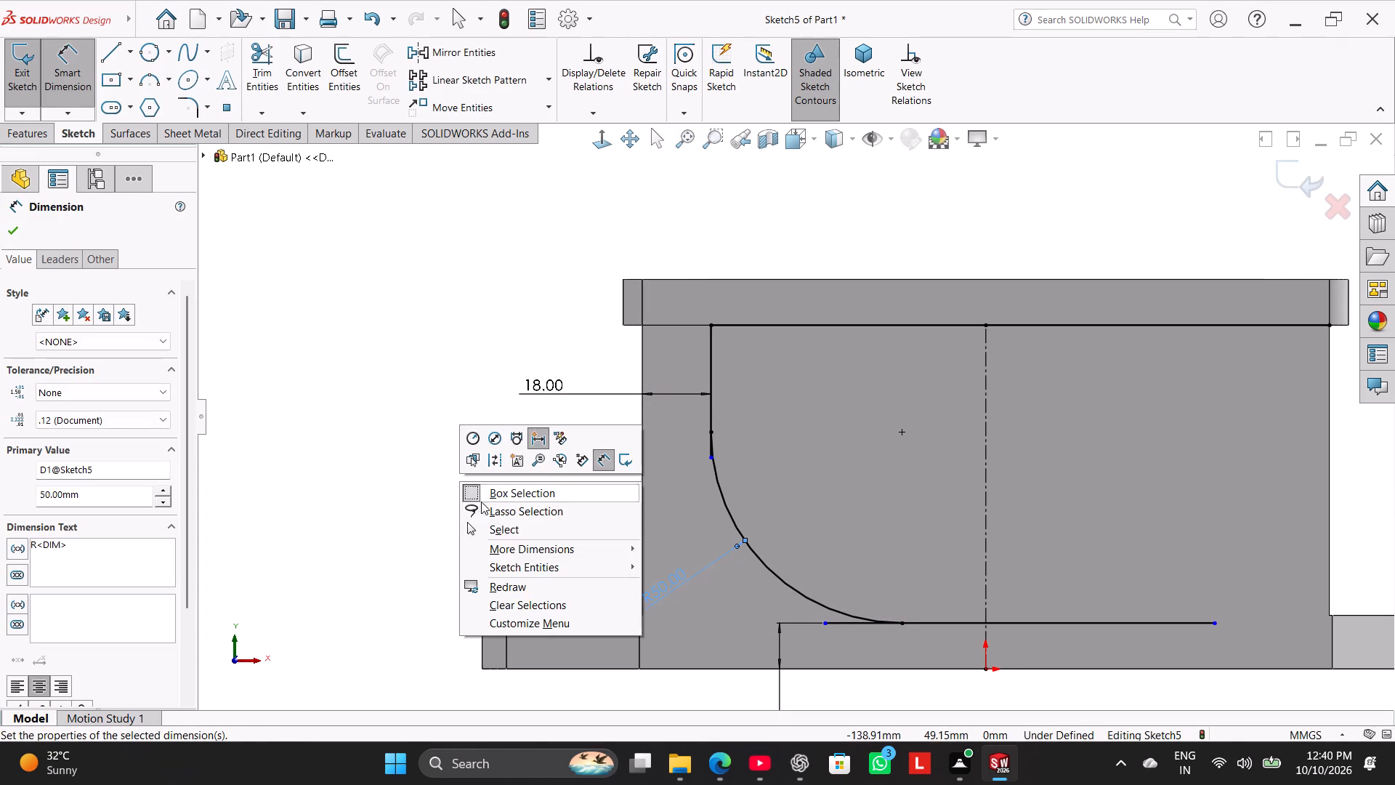
click(509, 523)
Trim the vertical and lower horizontal line ends that overhang the R50 arc's tangent points.
click(267, 76)
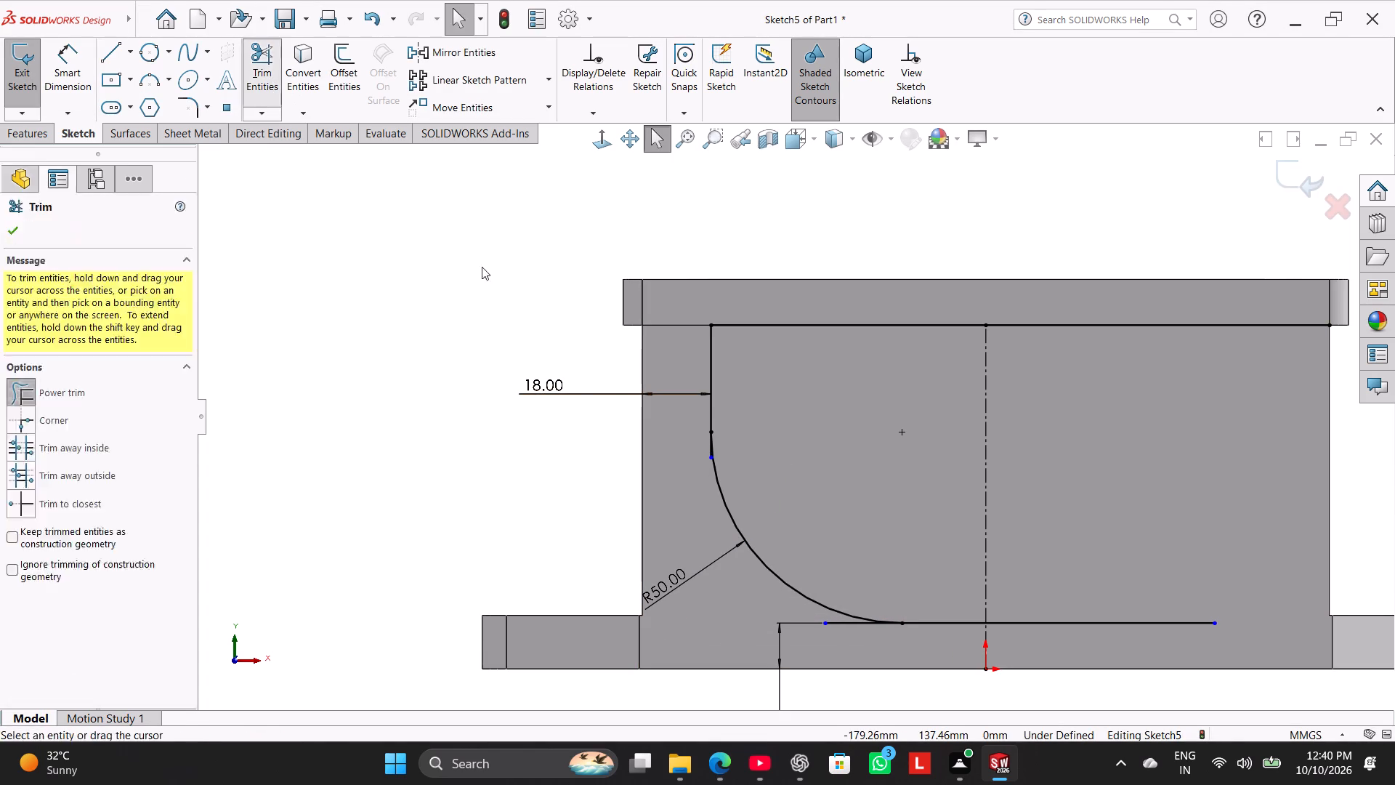
scroll(611, 368, down, 8)
scroll(961, 594, down, 4)
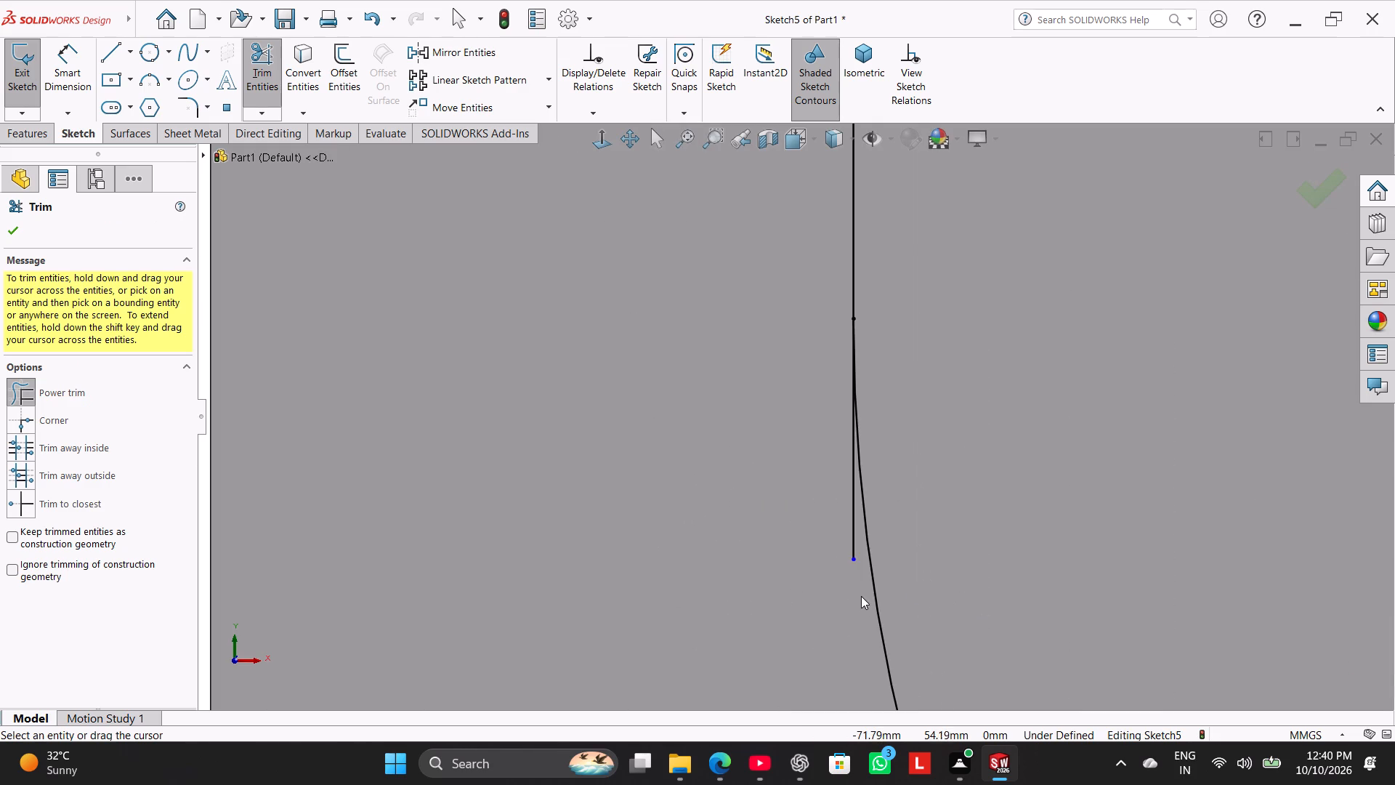
drag(861, 588, 849, 526)
scroll(926, 665, up, 12)
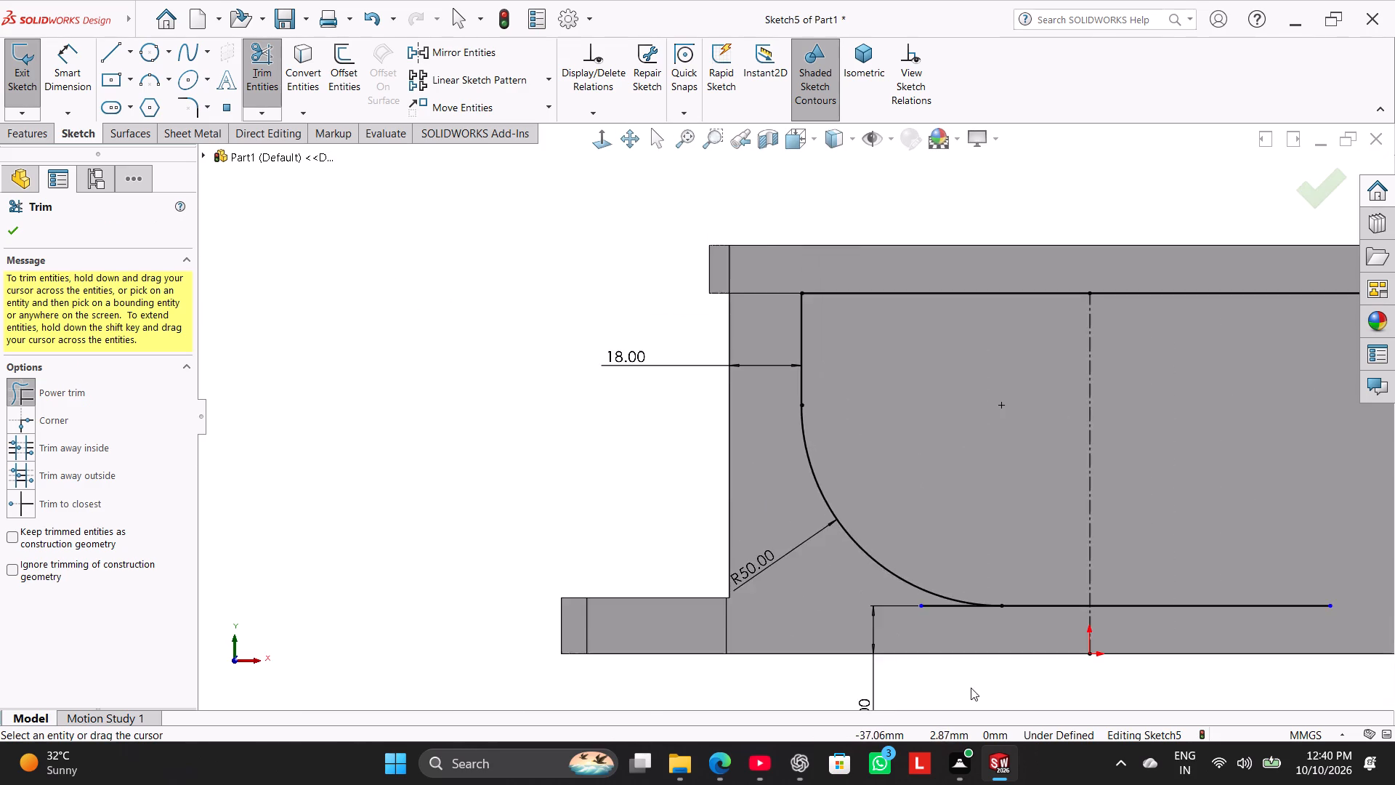
scroll(972, 668, down, 5)
scroll(883, 528, down, 2)
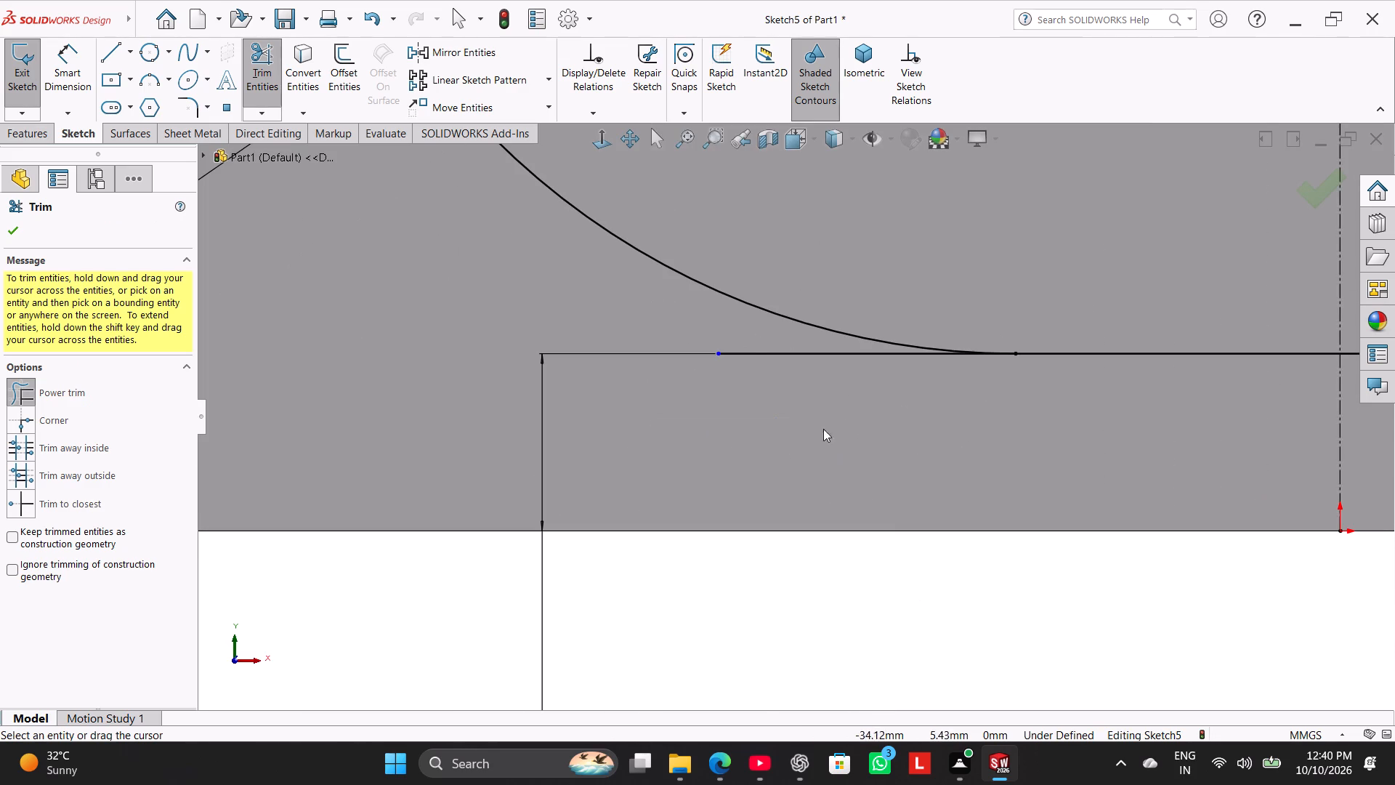
drag(737, 333, 785, 374)
scroll(876, 403, up, 8)
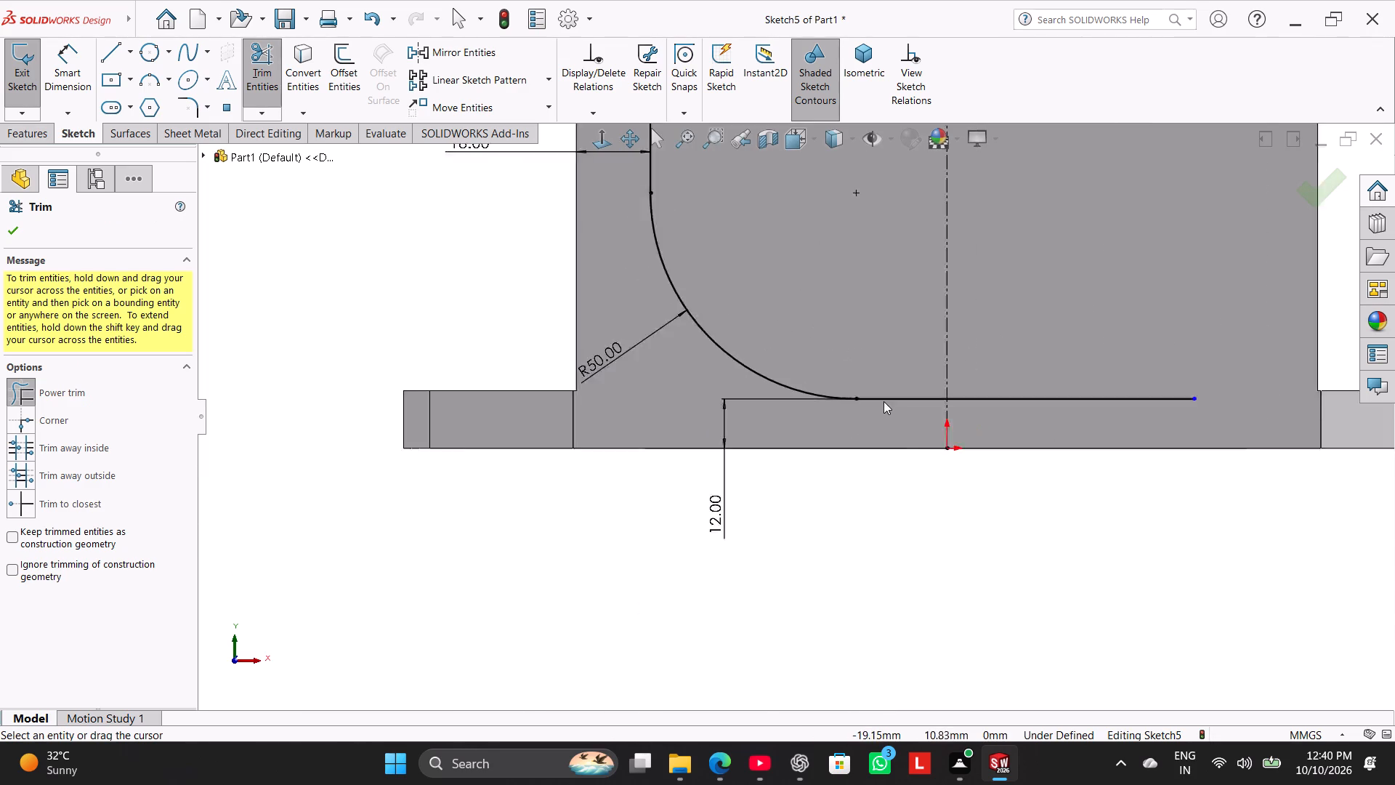
scroll(883, 401, up, 2)
right_click(460, 349)
click(508, 393)
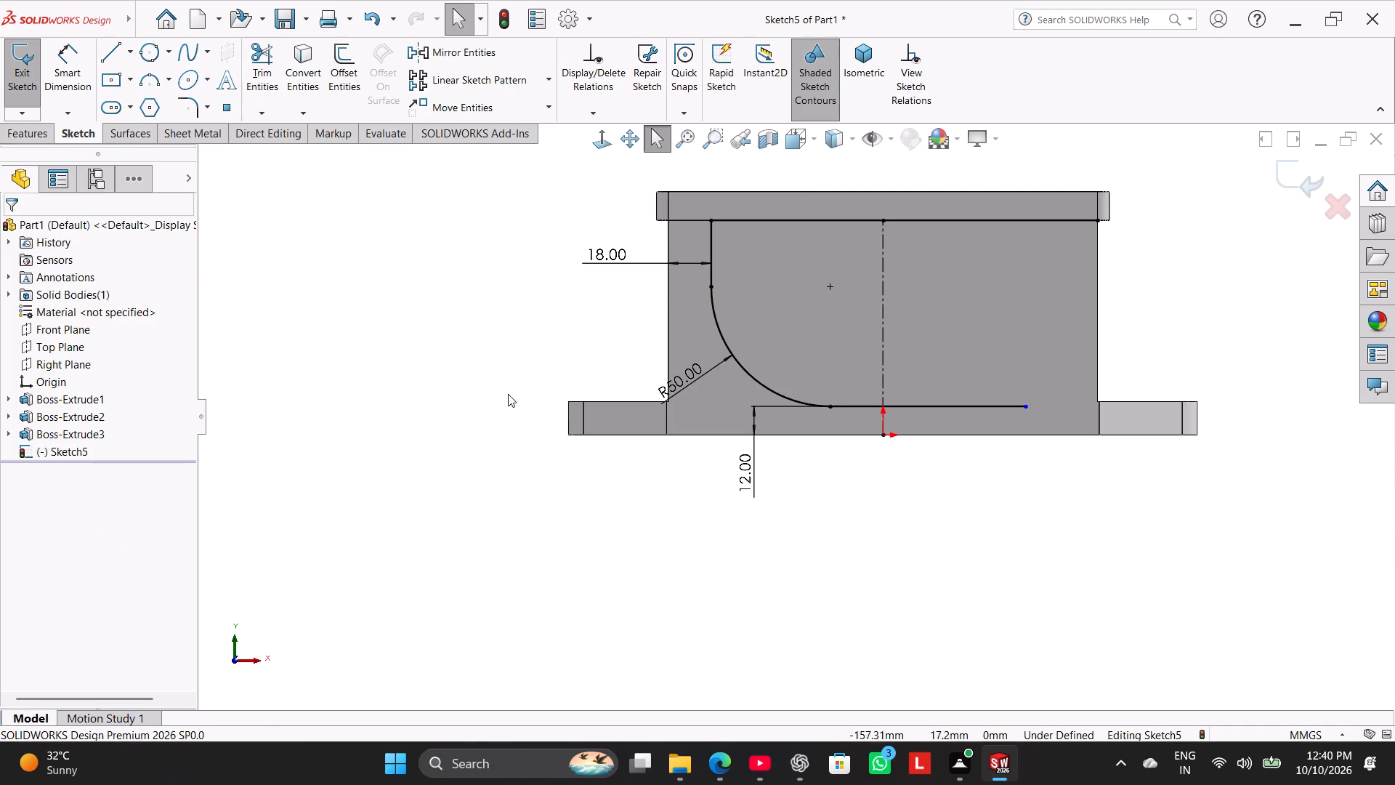
Mirror the R50 arc and the vertical line about the vertical centerline.
ctrl+click(745, 372)
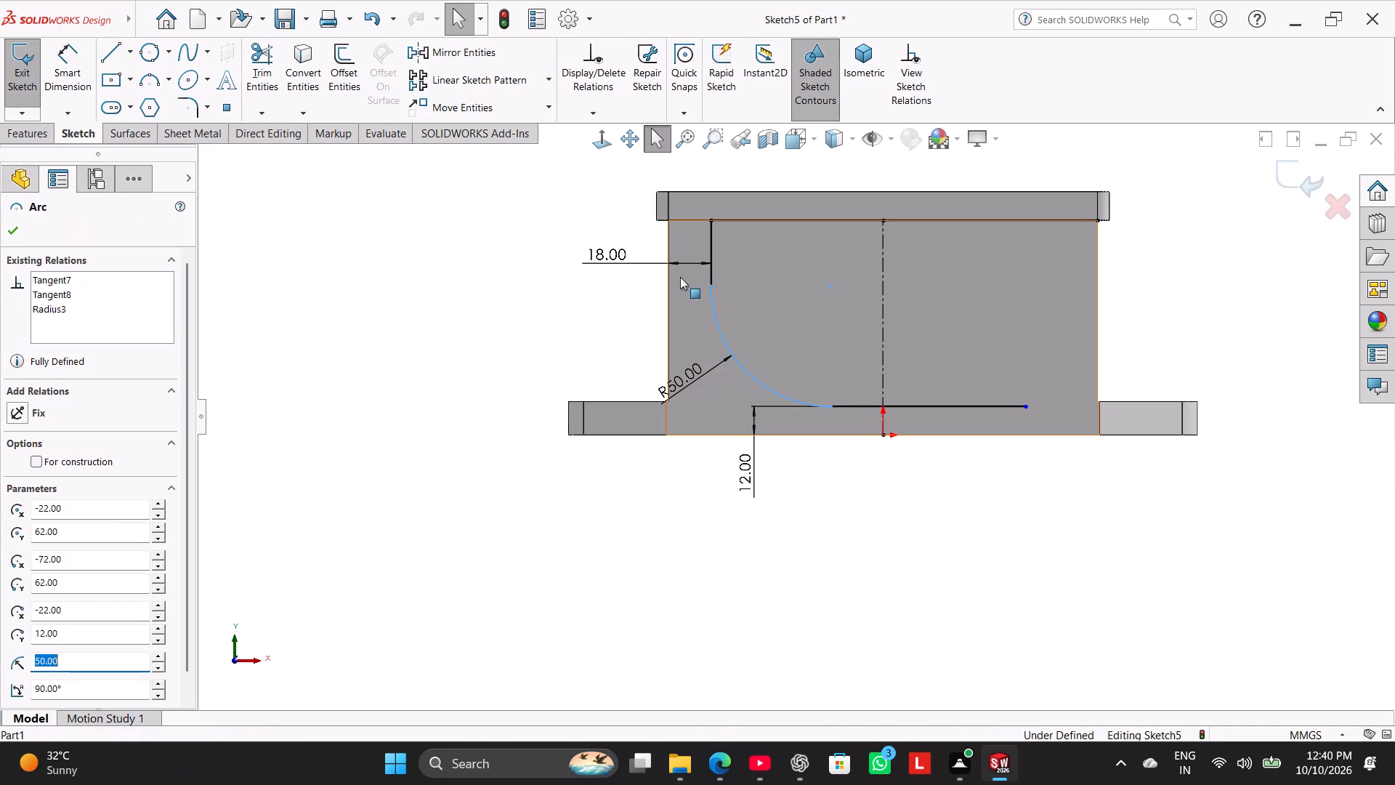
ctrl+click(710, 240)
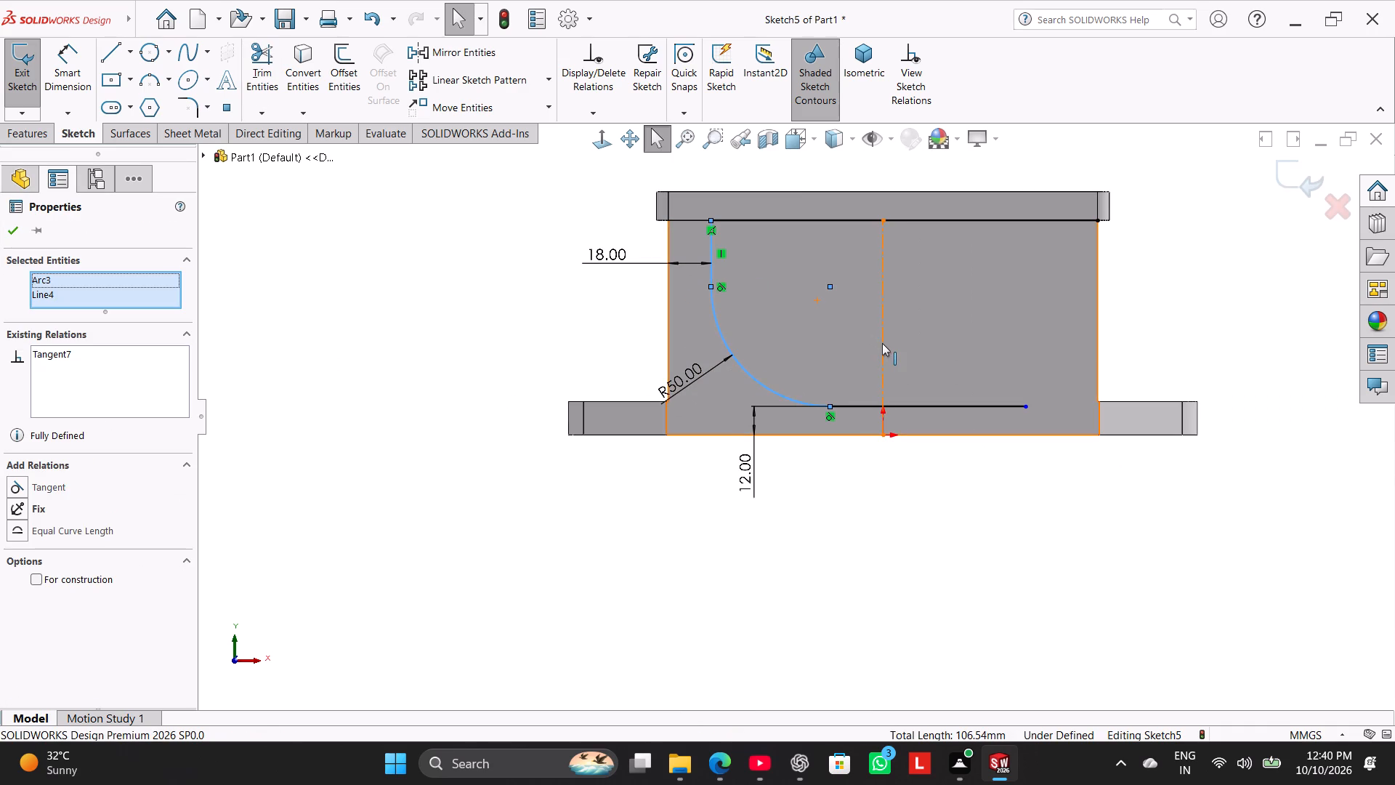
ctrl+click(882, 343)
click(438, 60)
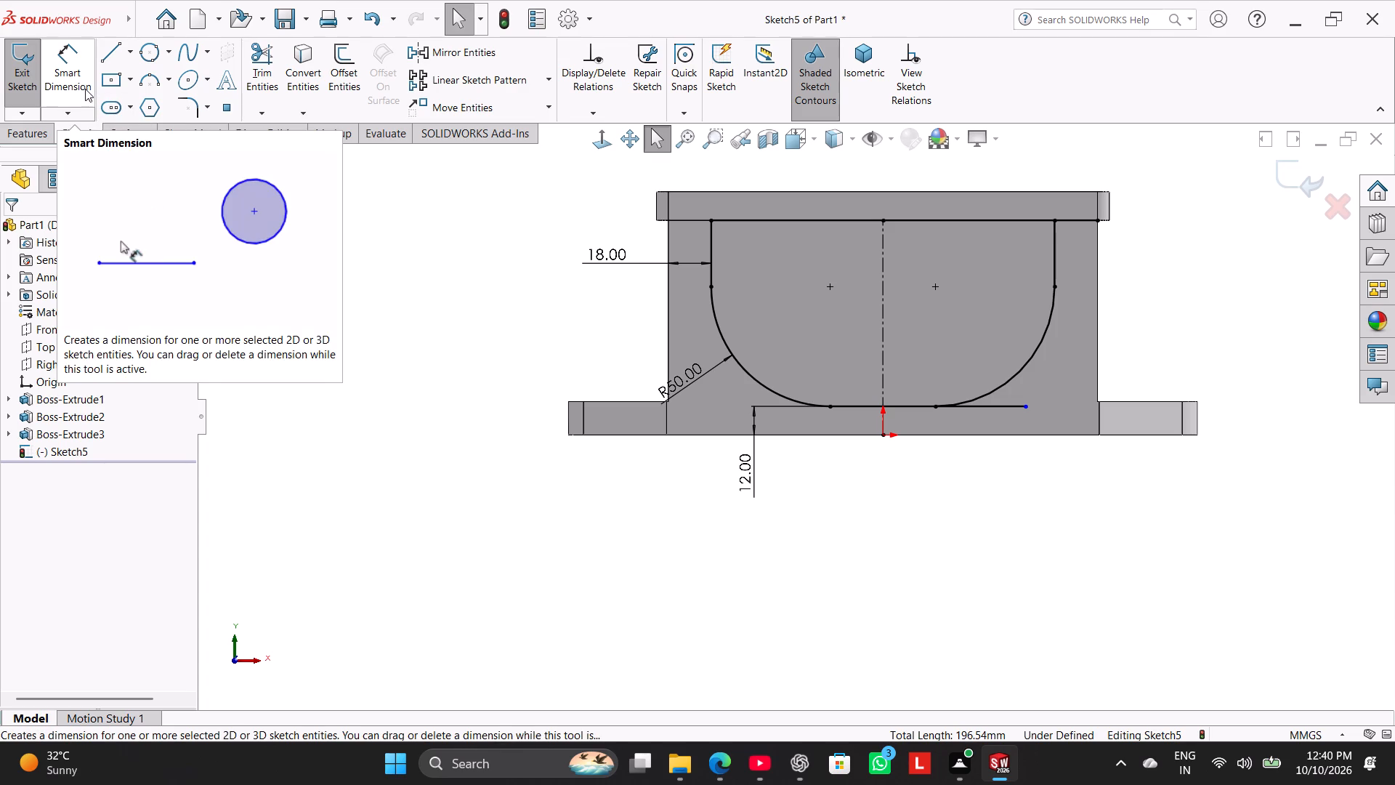
Trim the lower horizontal line's free end that overhangs the mirrored arc's tangent point.
click(267, 69)
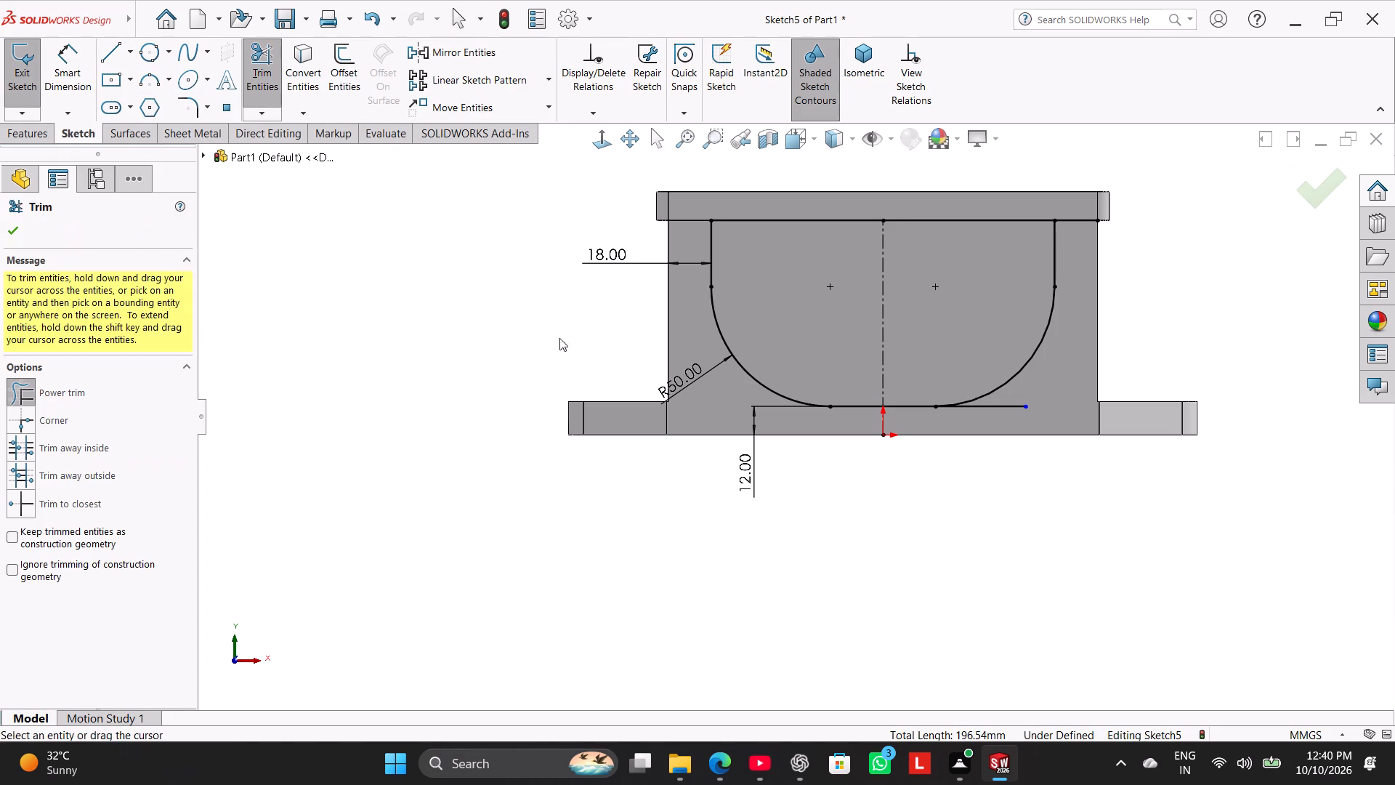
scroll(969, 382, down, 4)
drag(1036, 393, 991, 454)
scroll(720, 418, up, 2)
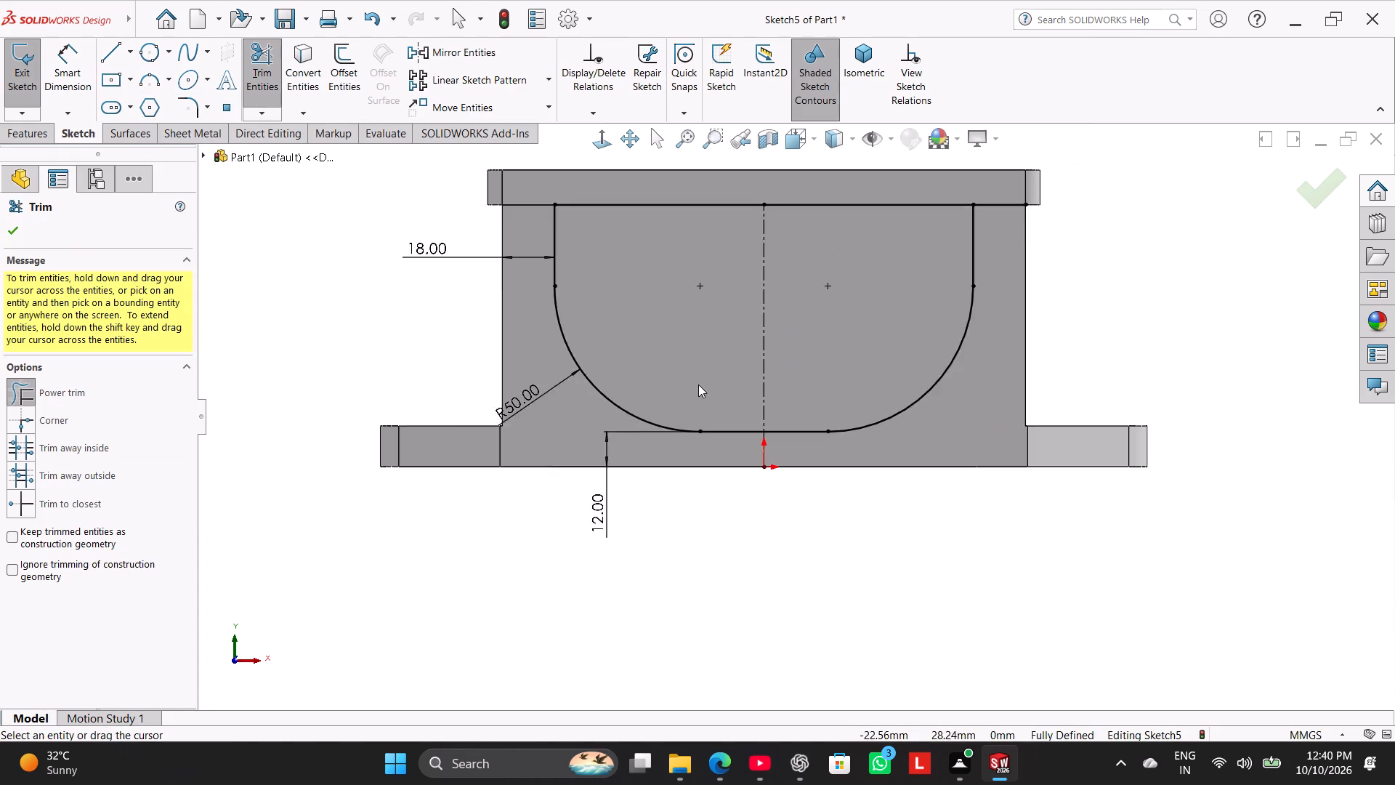
scroll(698, 385, up, 3)
right_click(364, 329)
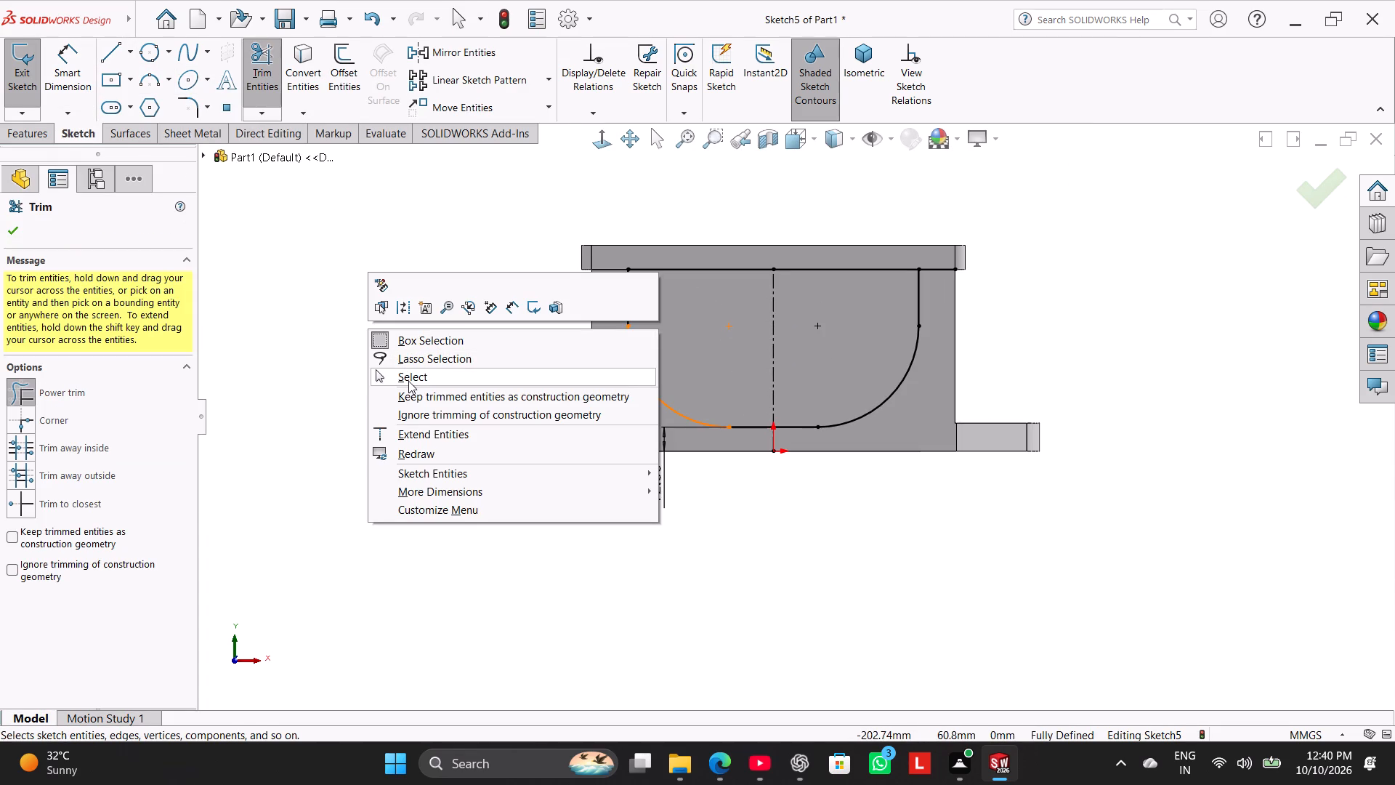
click(408, 378)
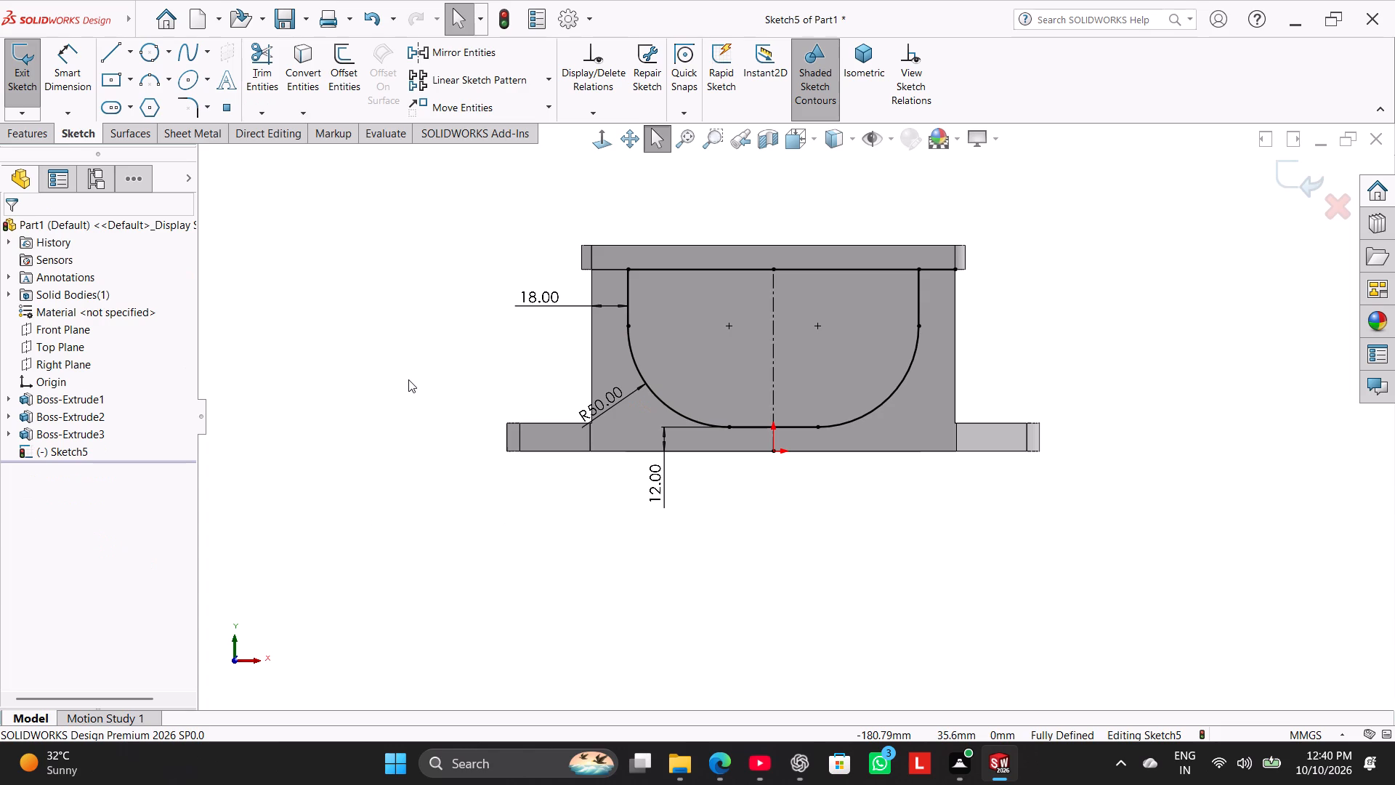
Sketch a circle of about 23.6 mm radius inside the profile, between the left vertical line and the centerline.
click(169, 55)
click(169, 71)
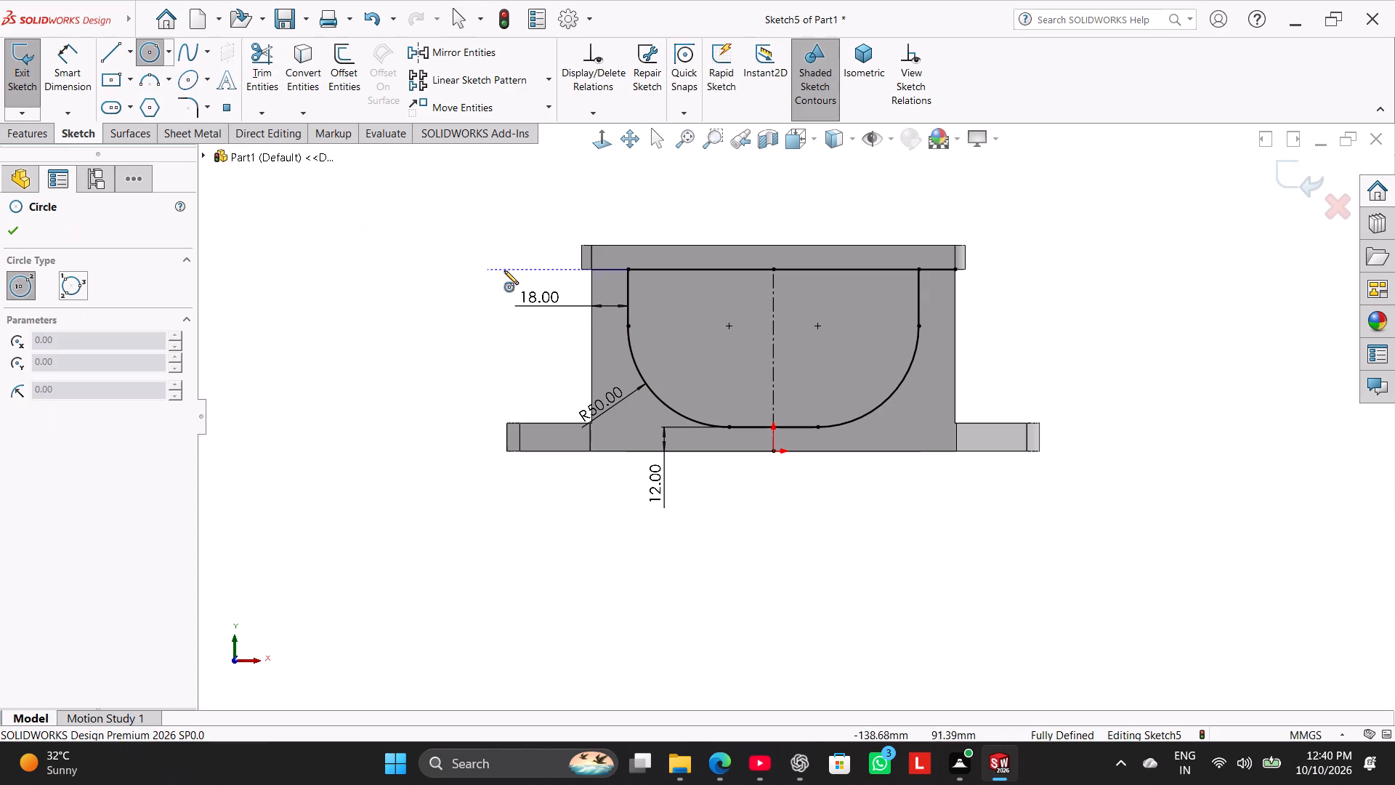
click(705, 342)
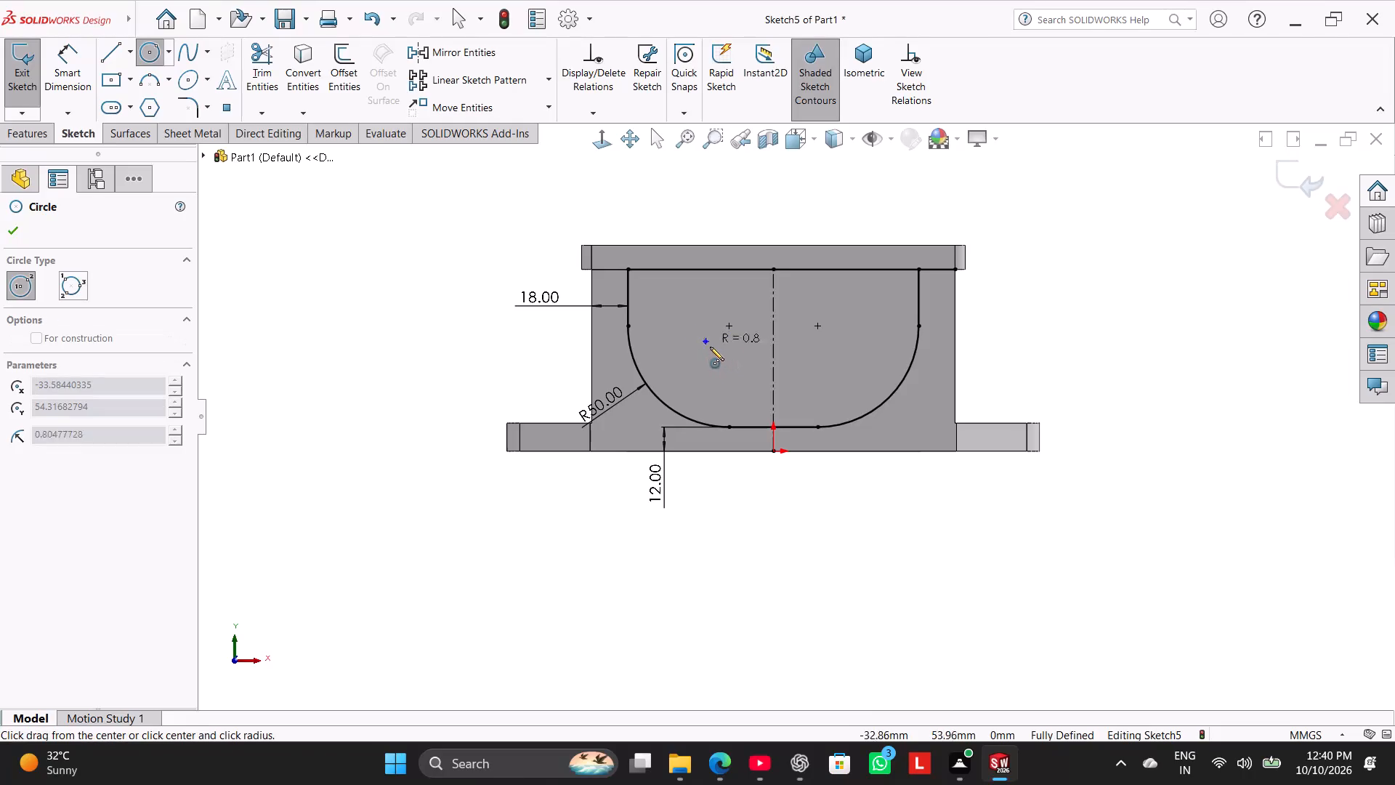
click(733, 383)
right_click(318, 344)
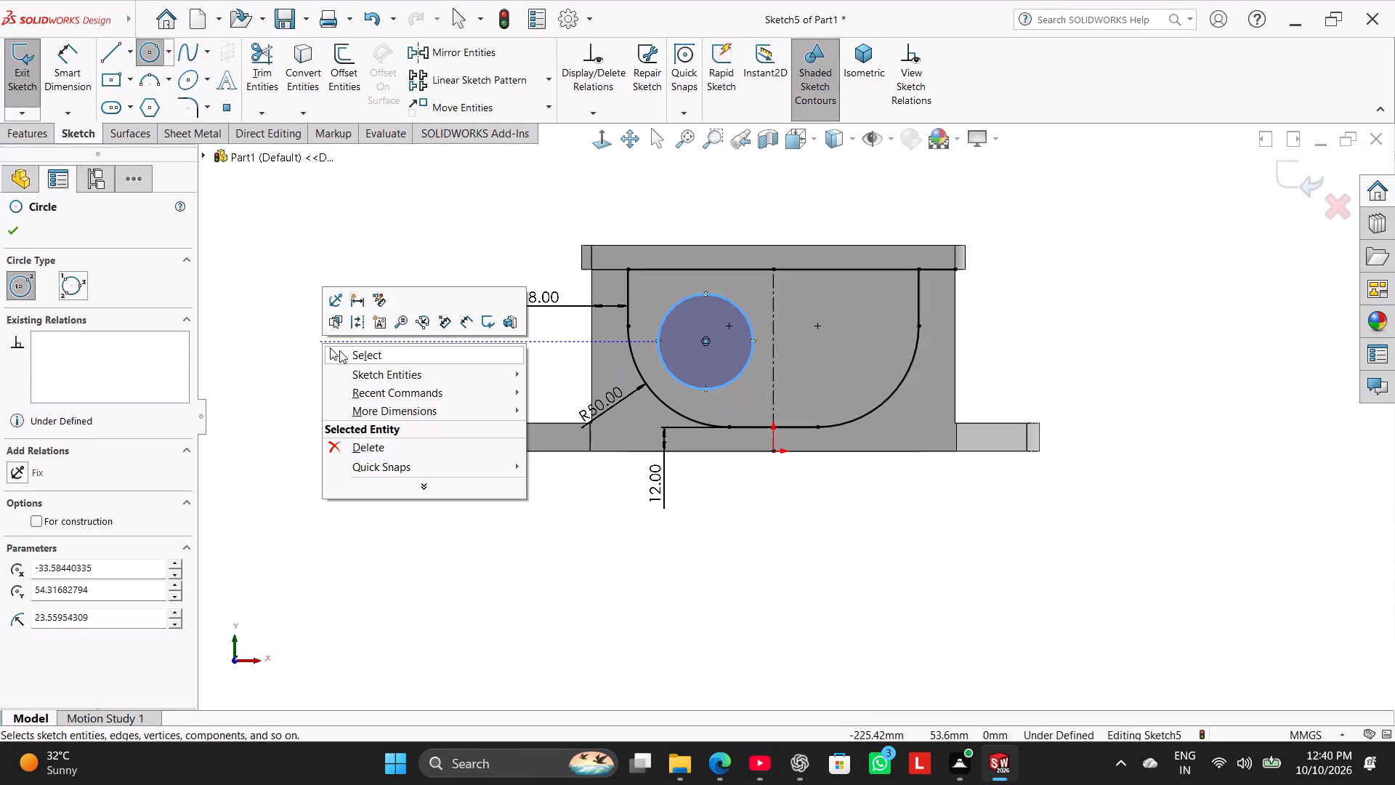
click(339, 350)
Dimension the circle's centre at 58 mm above the side face's bottom edge.
drag(74, 84, 80, 97)
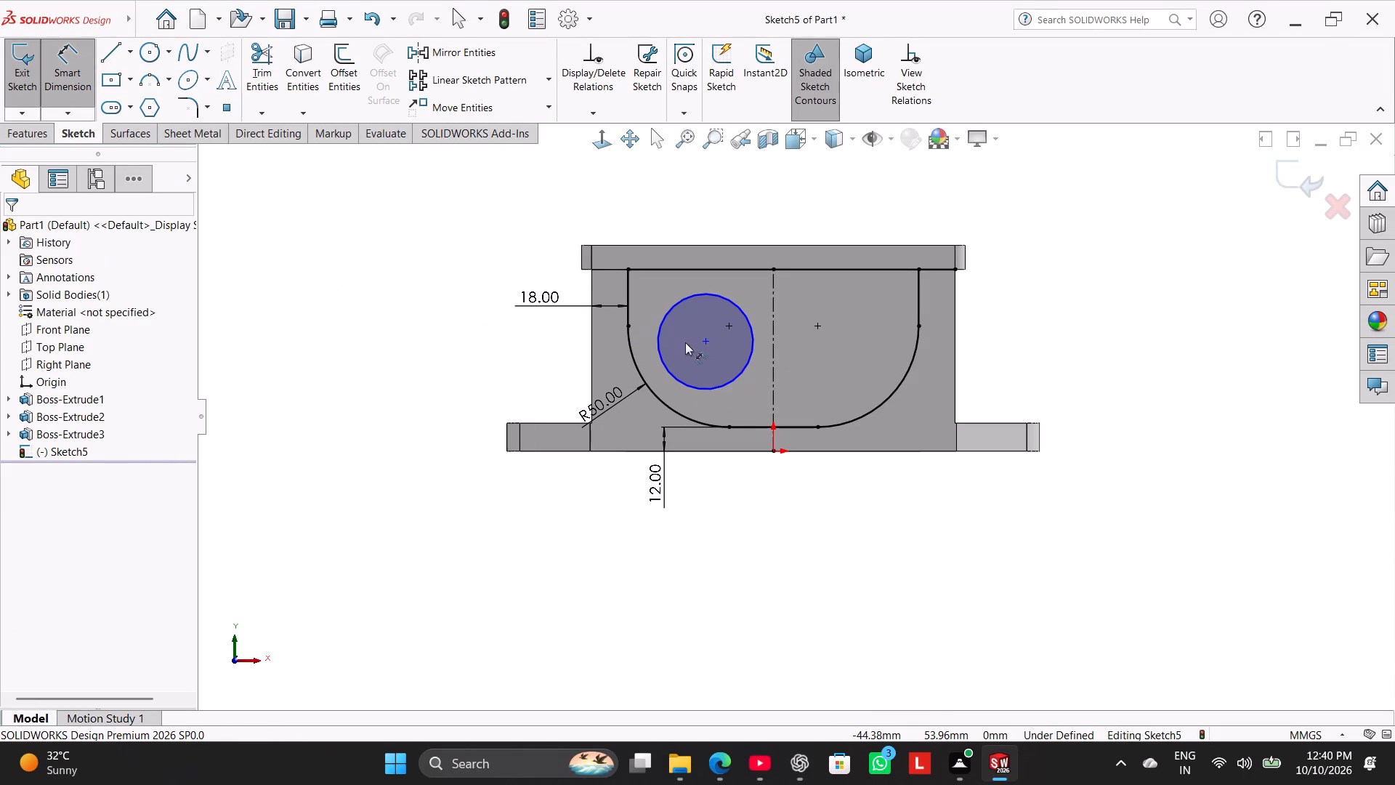
click(705, 342)
click(638, 451)
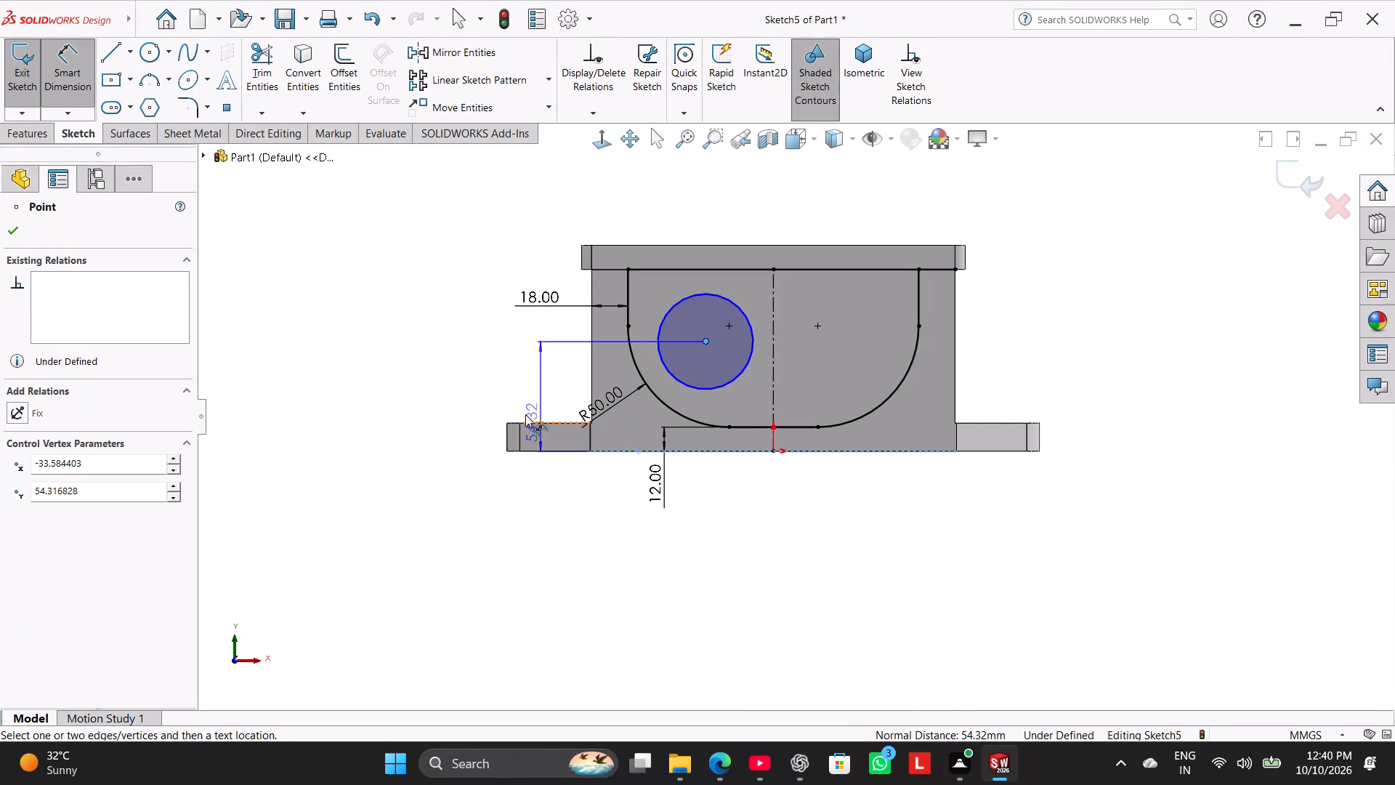
click(464, 379)
text(58)
key(Return)
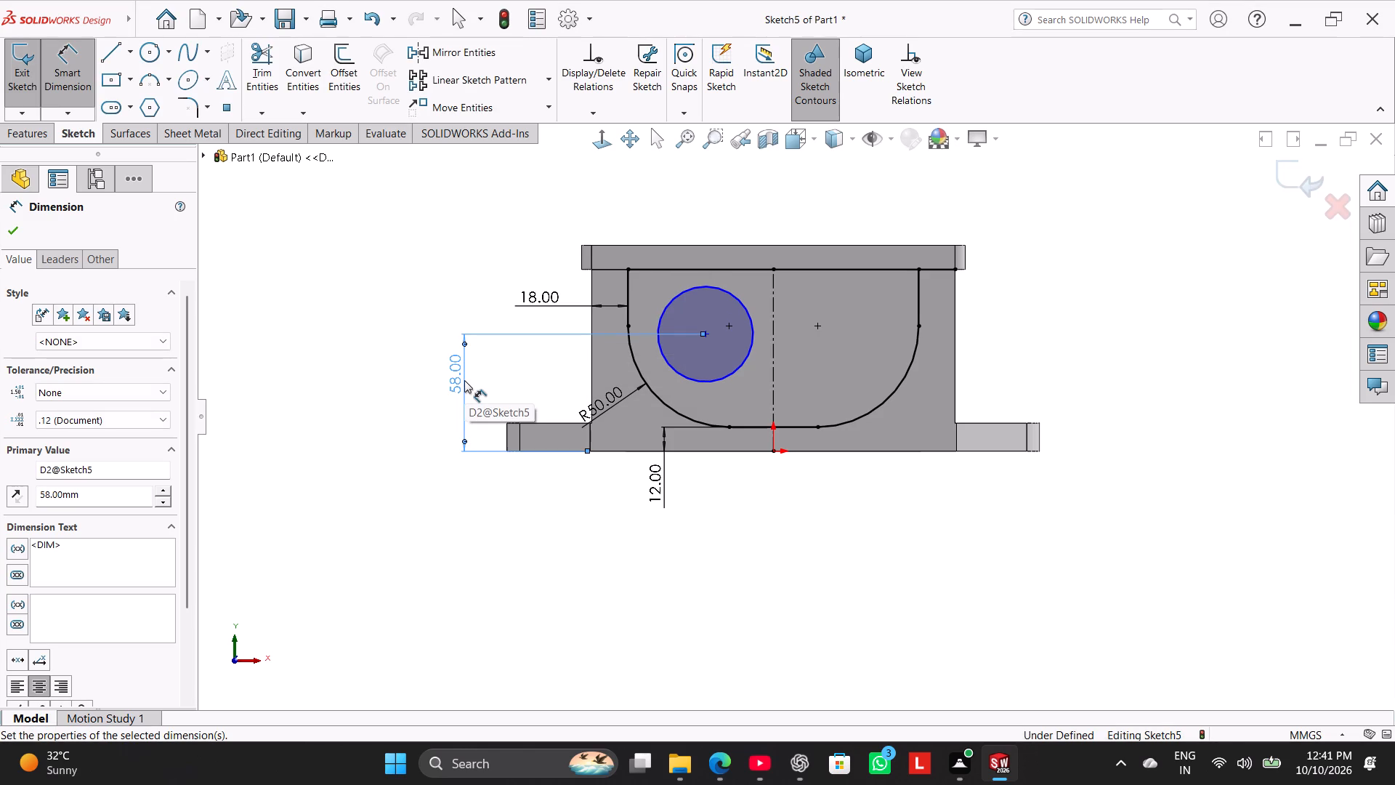
right_click(383, 275)
click(461, 321)
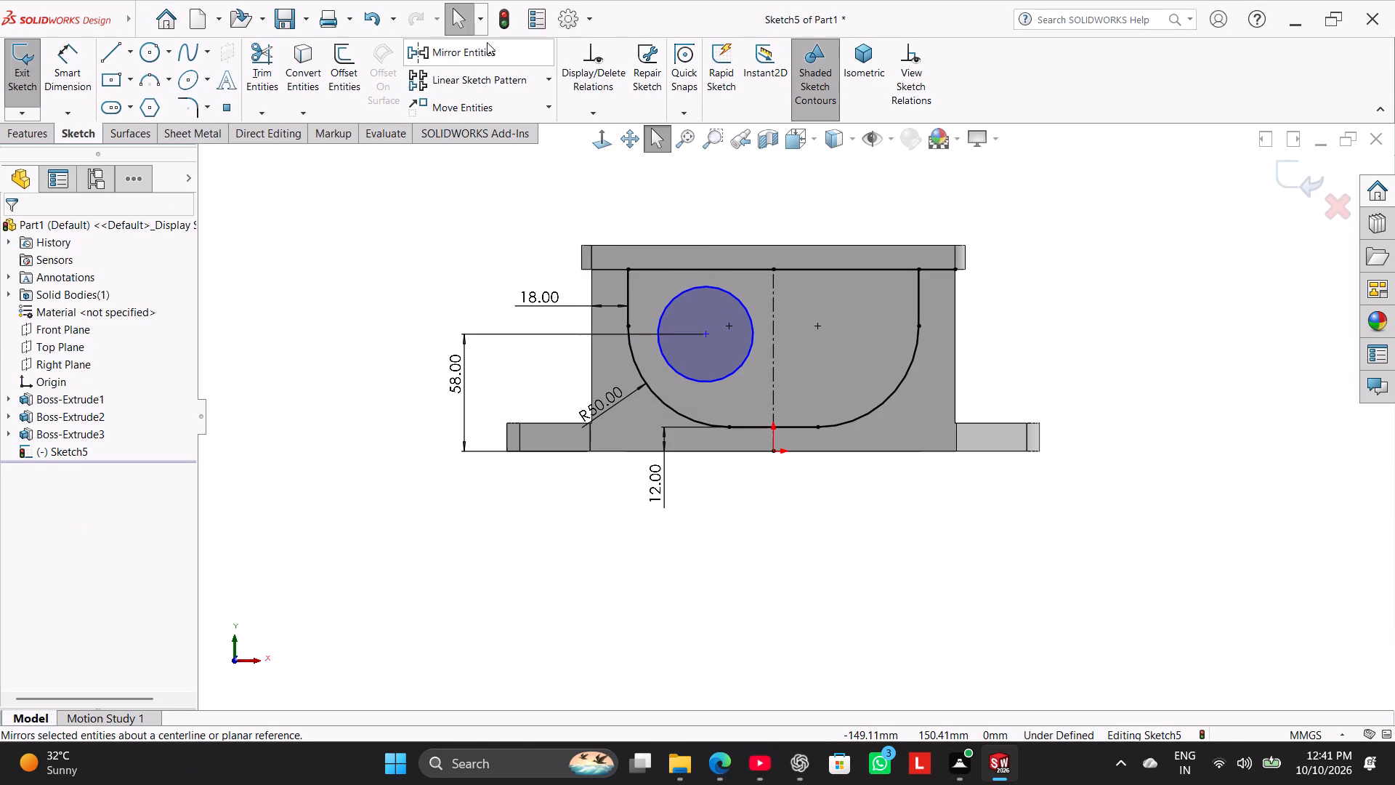
Mirror the circle about the vertical centerline.
ctrl+click(698, 285)
ctrl+click(773, 298)
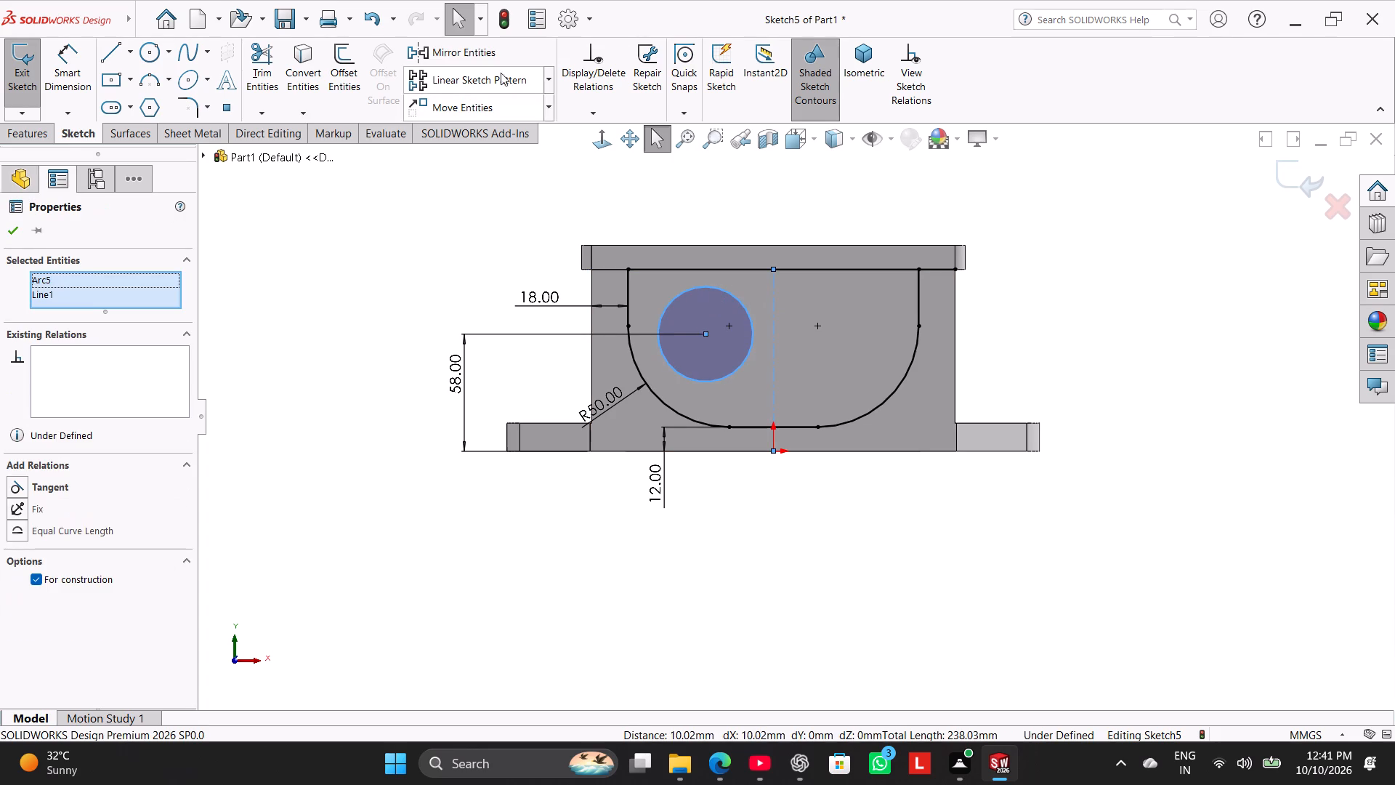
ctrl+click(491, 52)
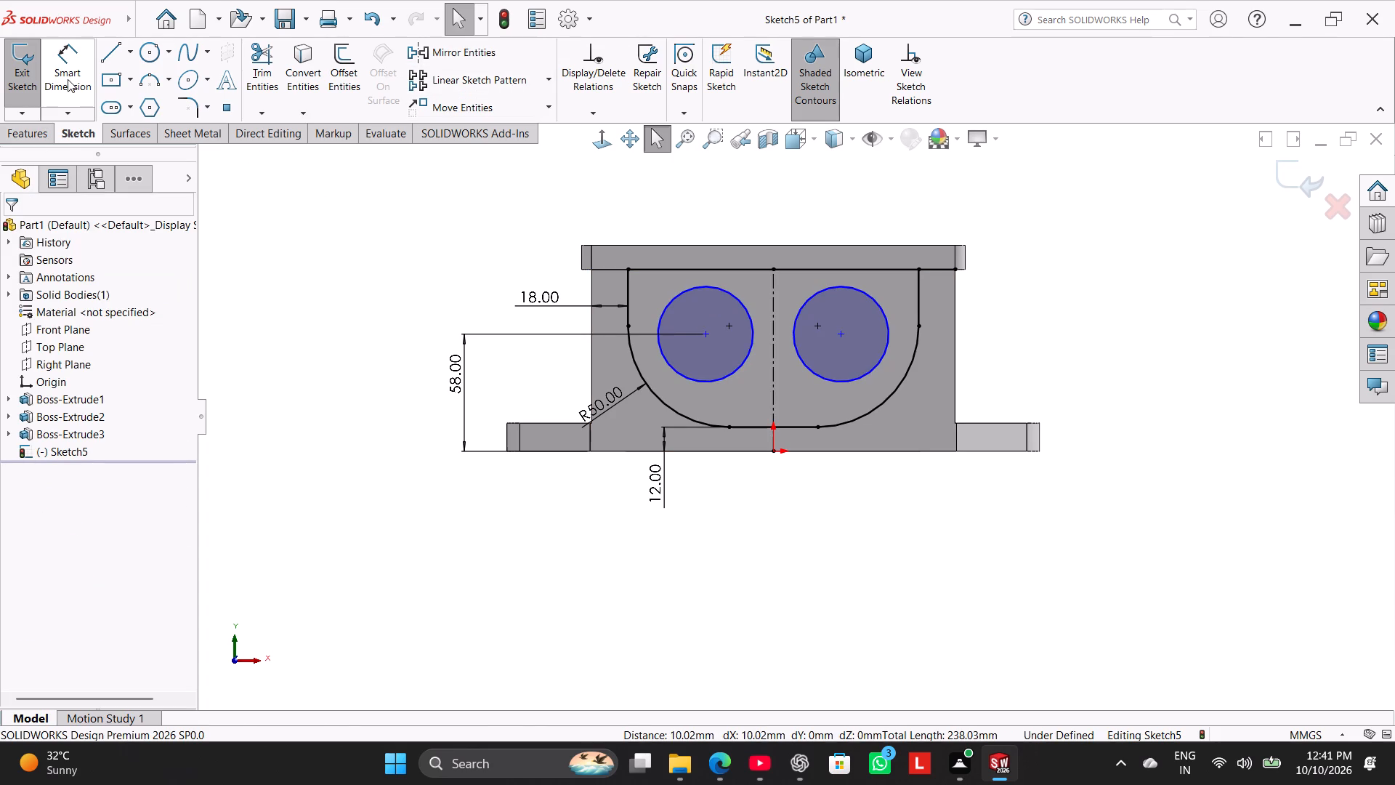
Dimension the horizontal distance between the two circle centres at 64 mm.
click(68, 79)
click(709, 336)
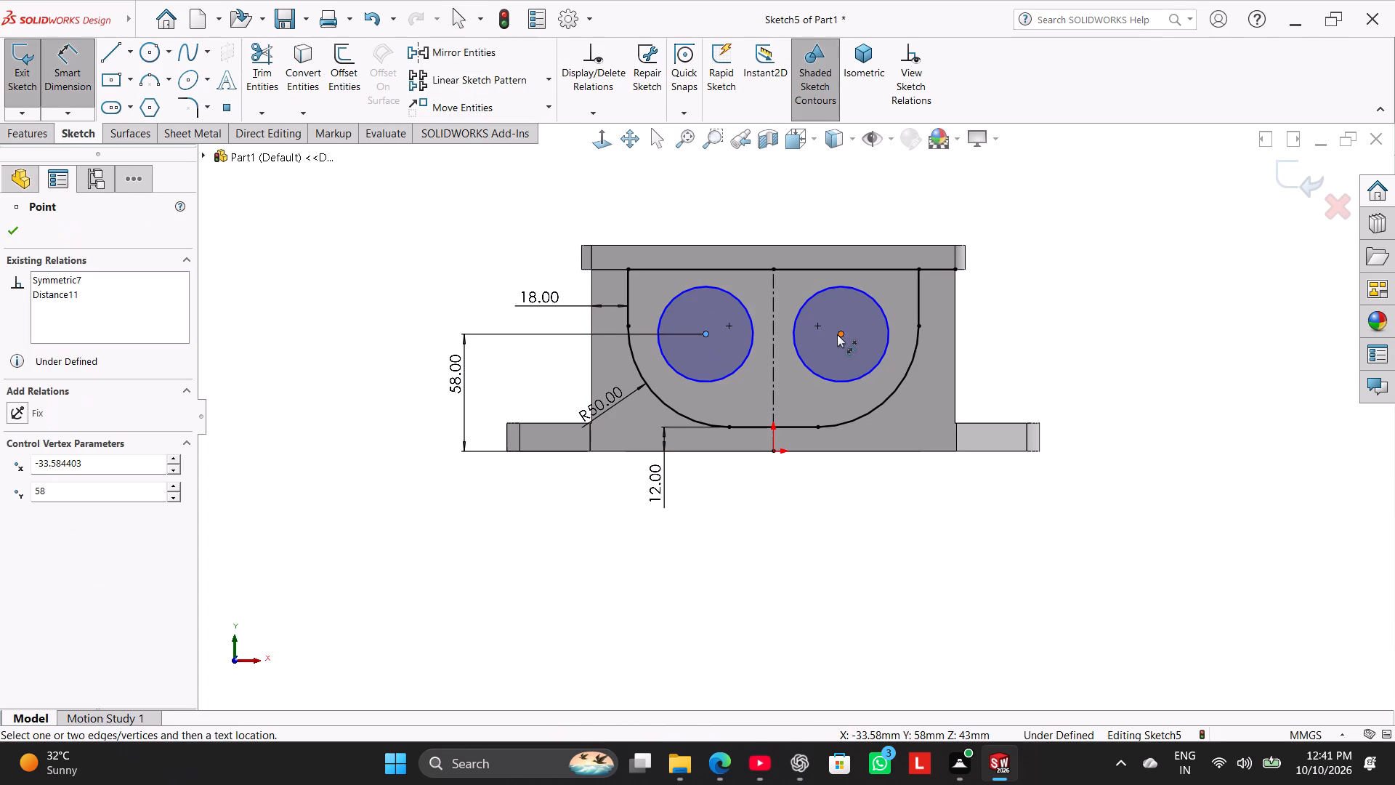
click(839, 333)
click(781, 484)
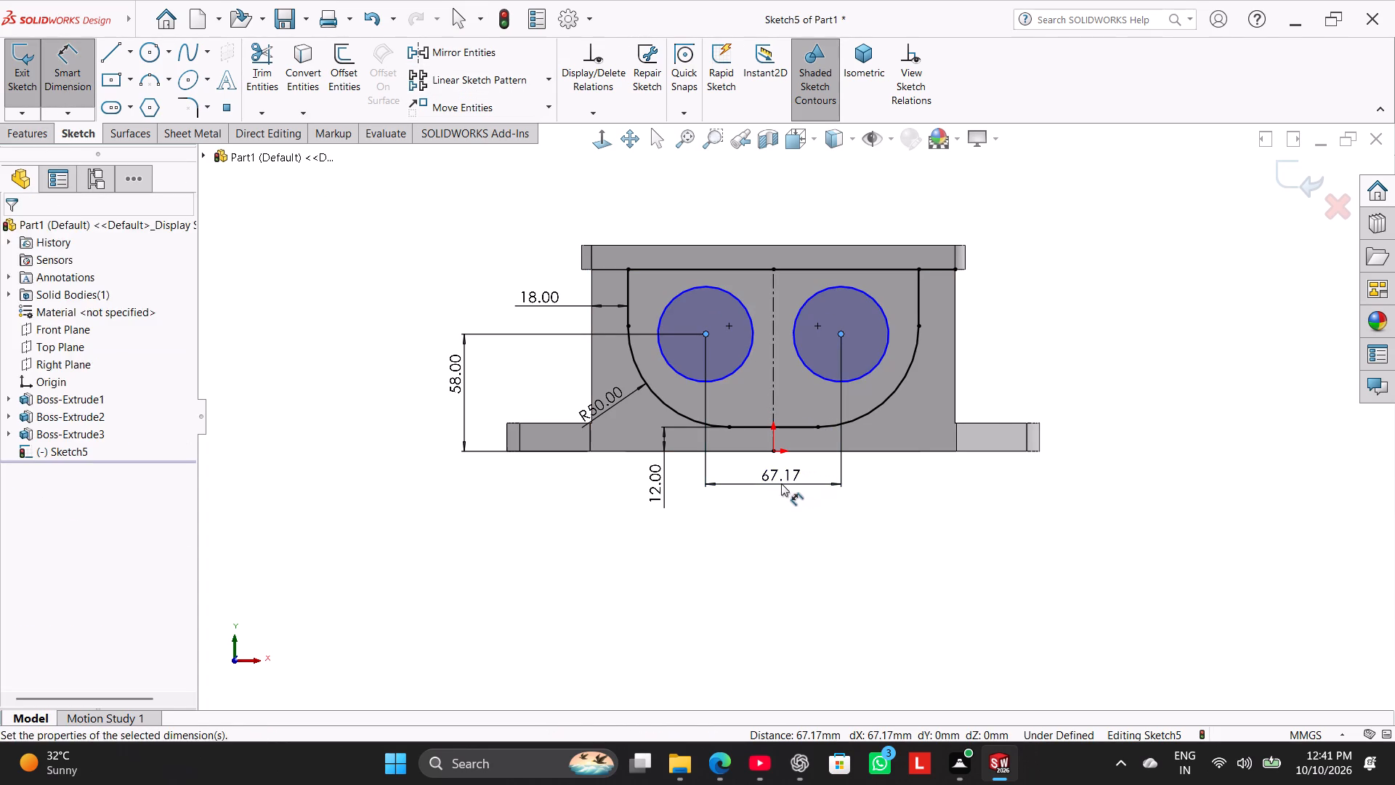
text(64)
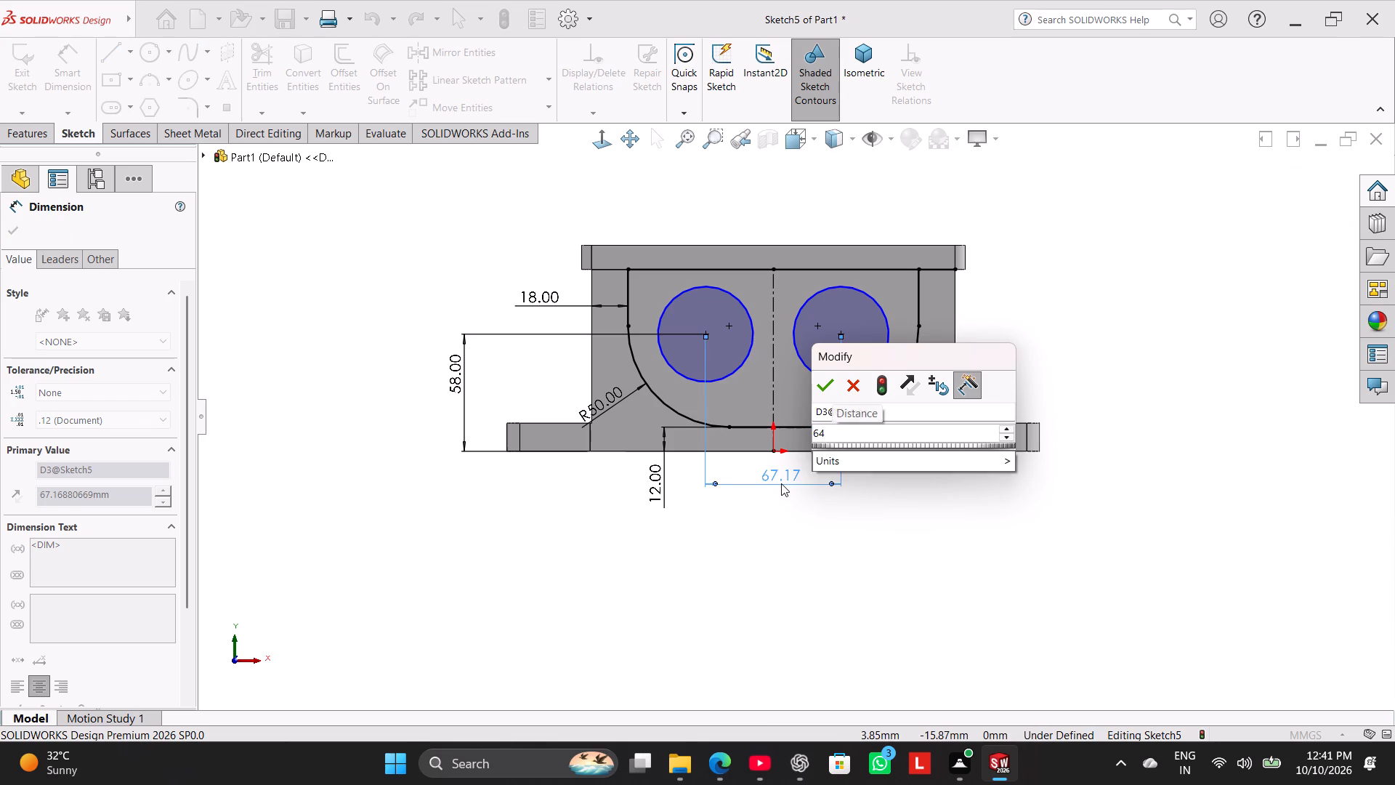
key(Return)
right_click(248, 434)
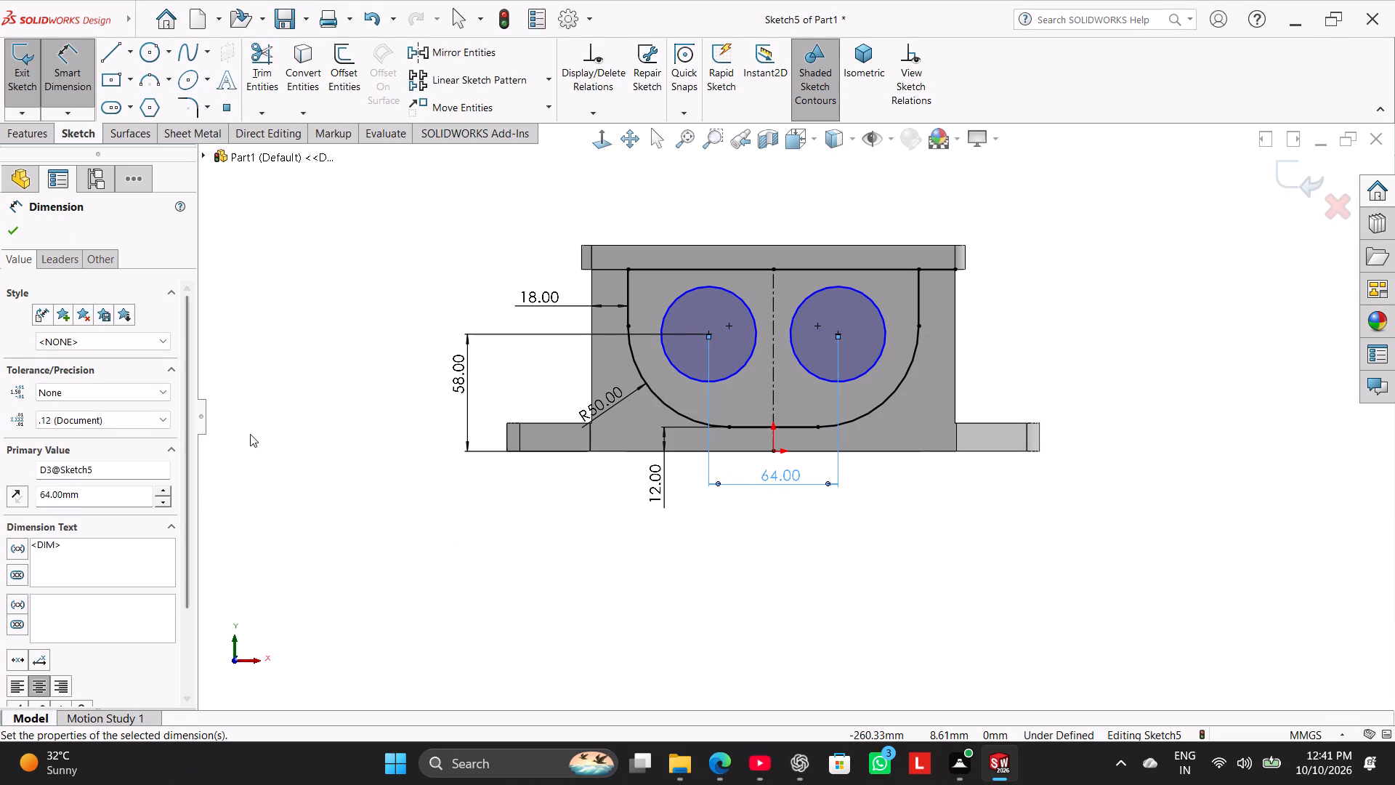
click(302, 476)
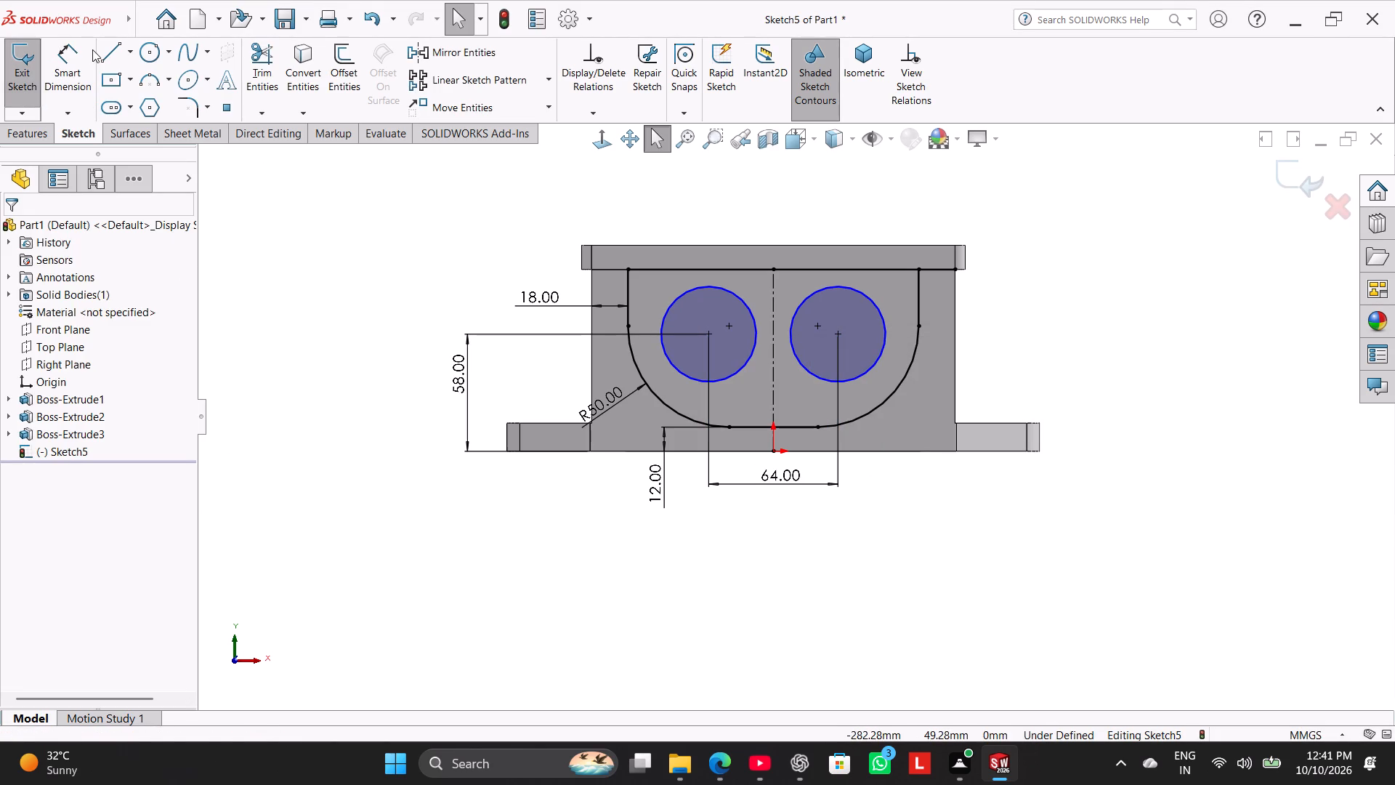
Dimension the diameter of the circle between the left vertical line and the centerline at 44 mm.
click(70, 71)
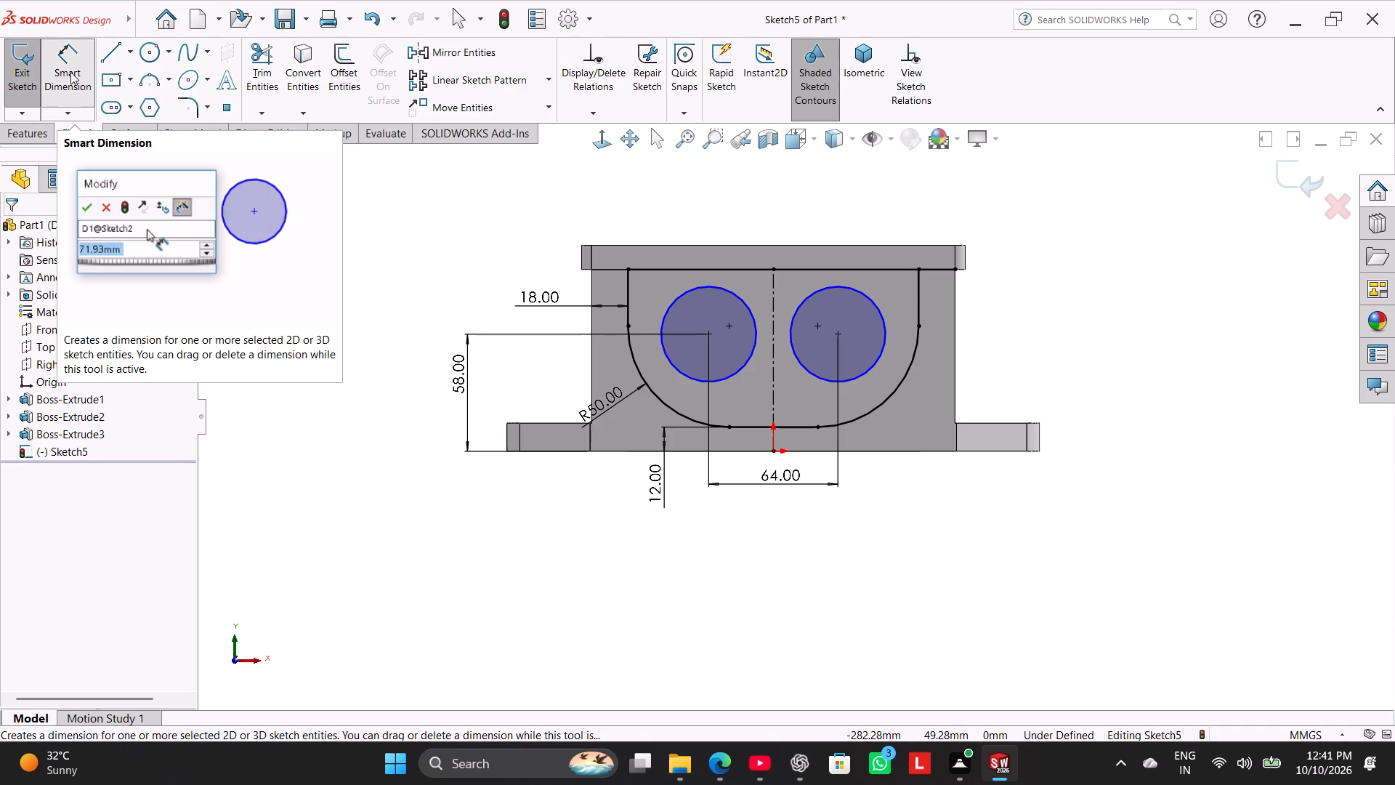
click(678, 295)
click(517, 249)
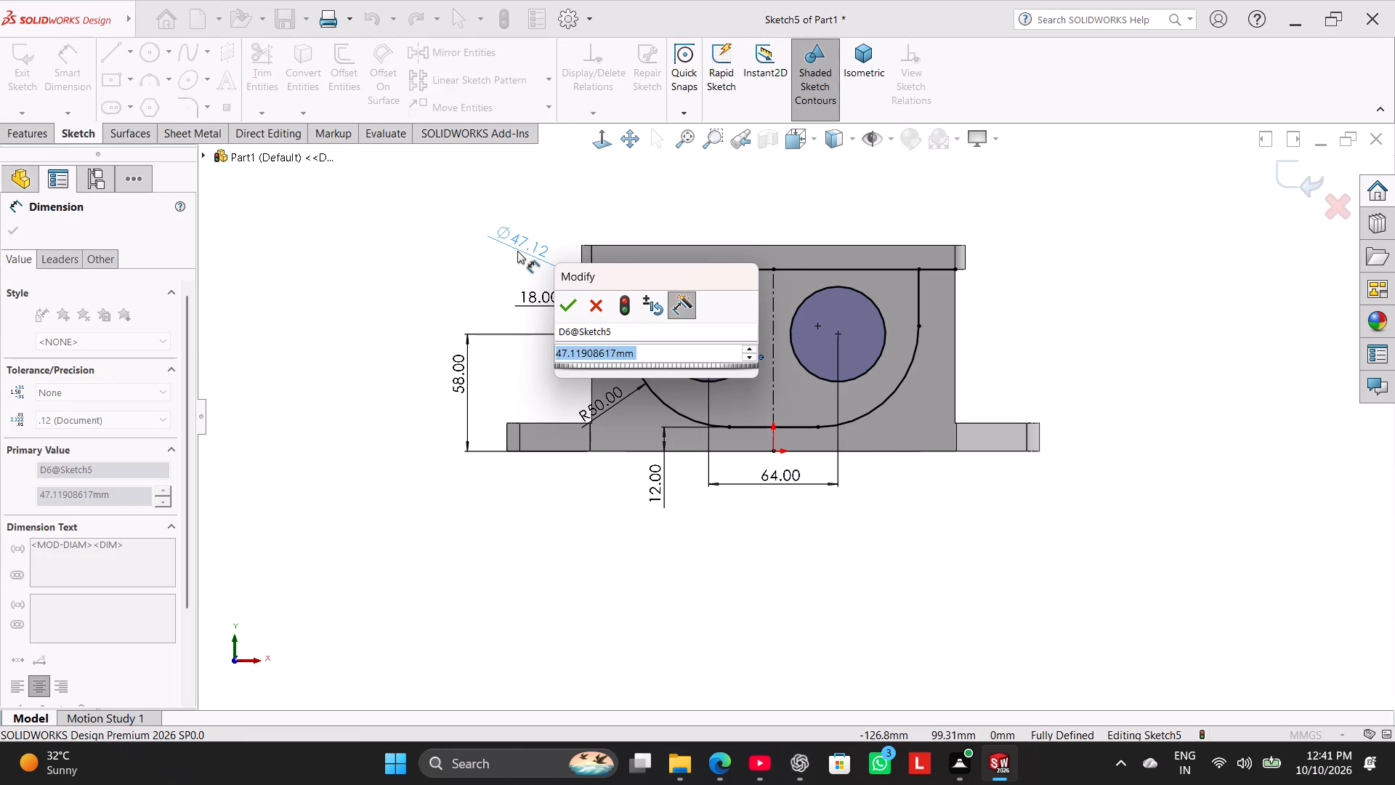
text(44)
key(Return)
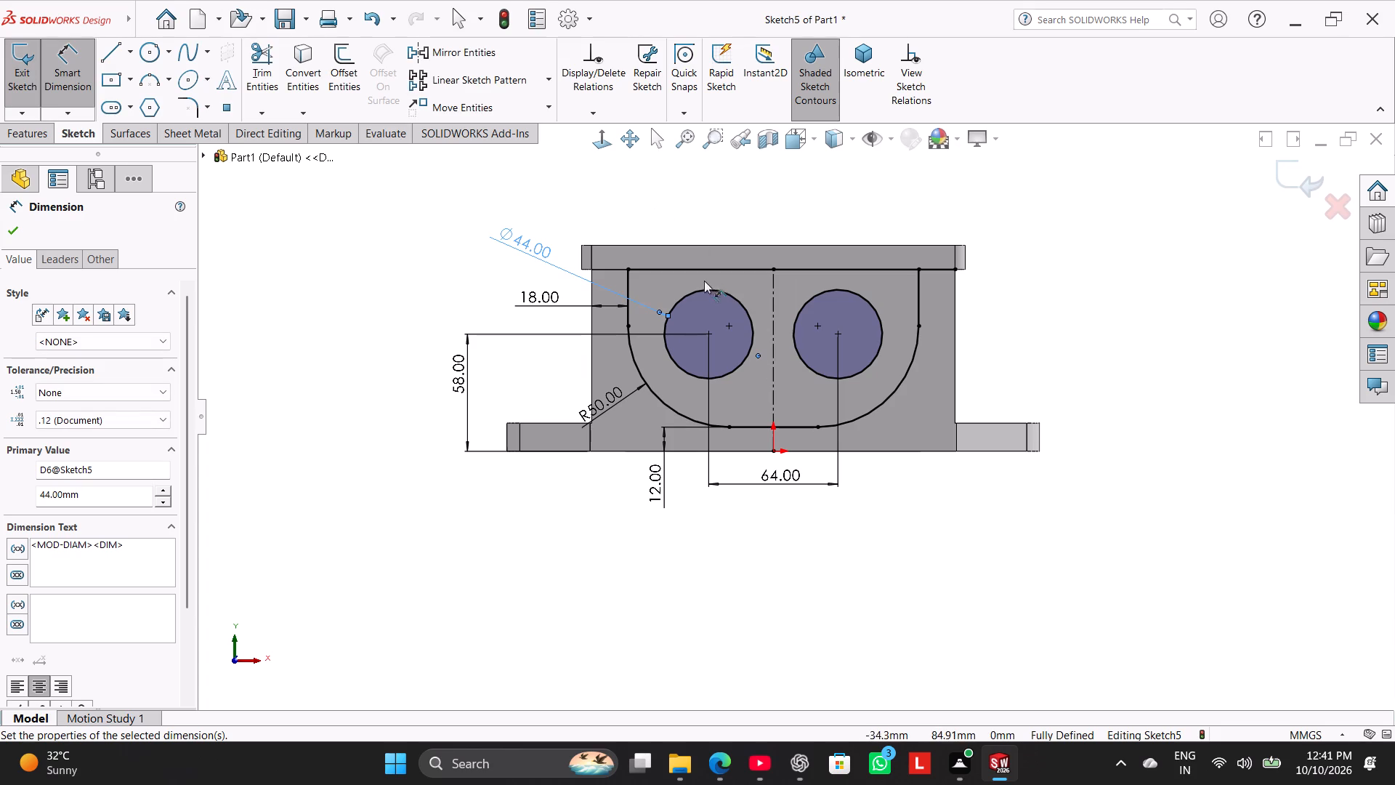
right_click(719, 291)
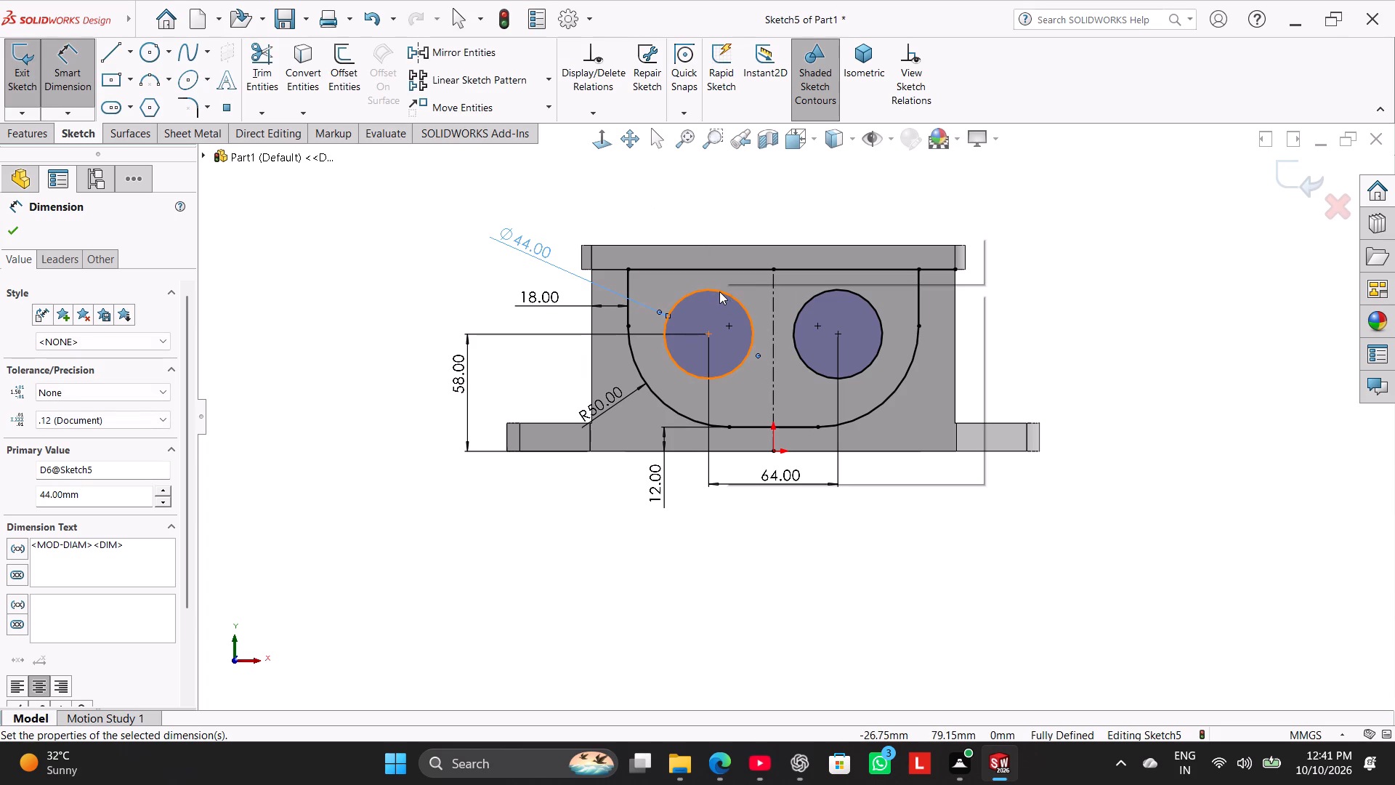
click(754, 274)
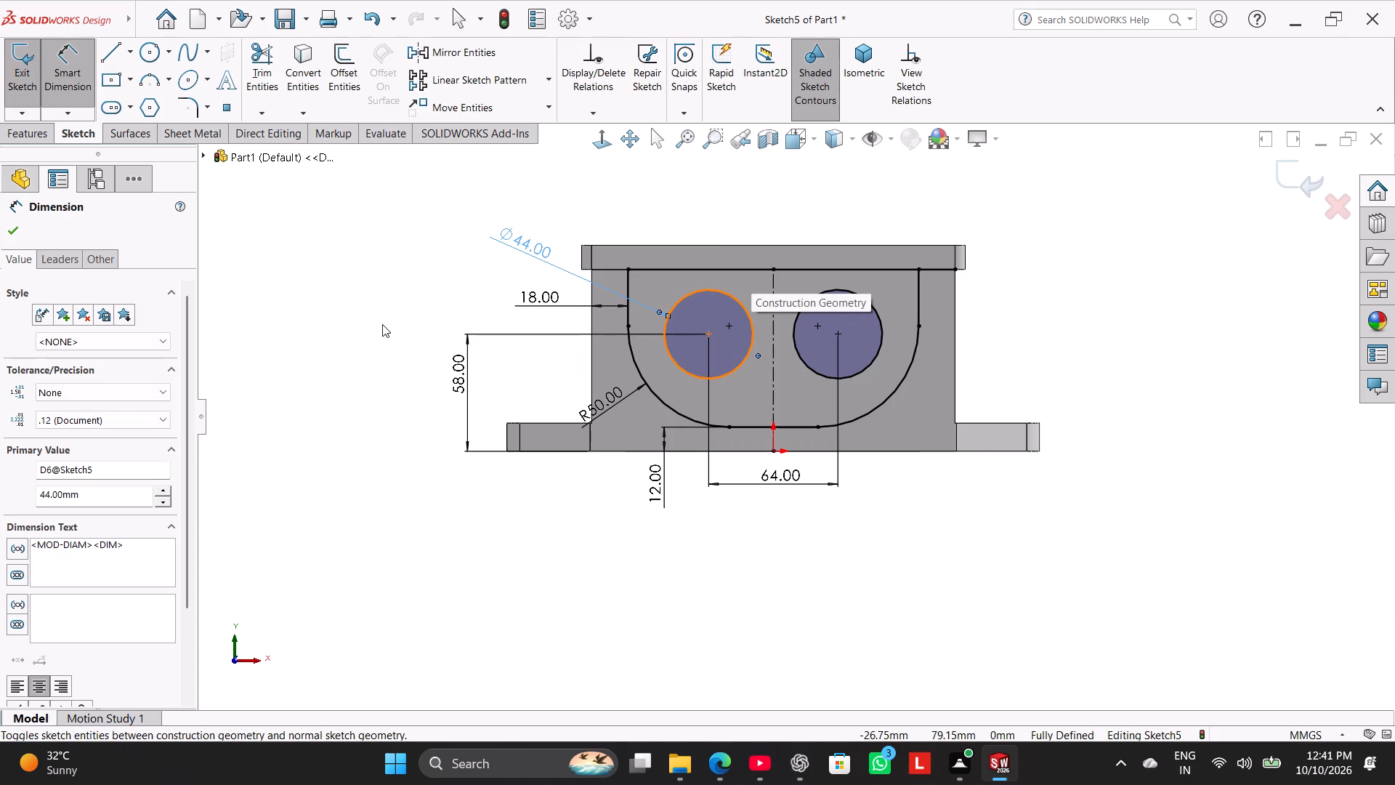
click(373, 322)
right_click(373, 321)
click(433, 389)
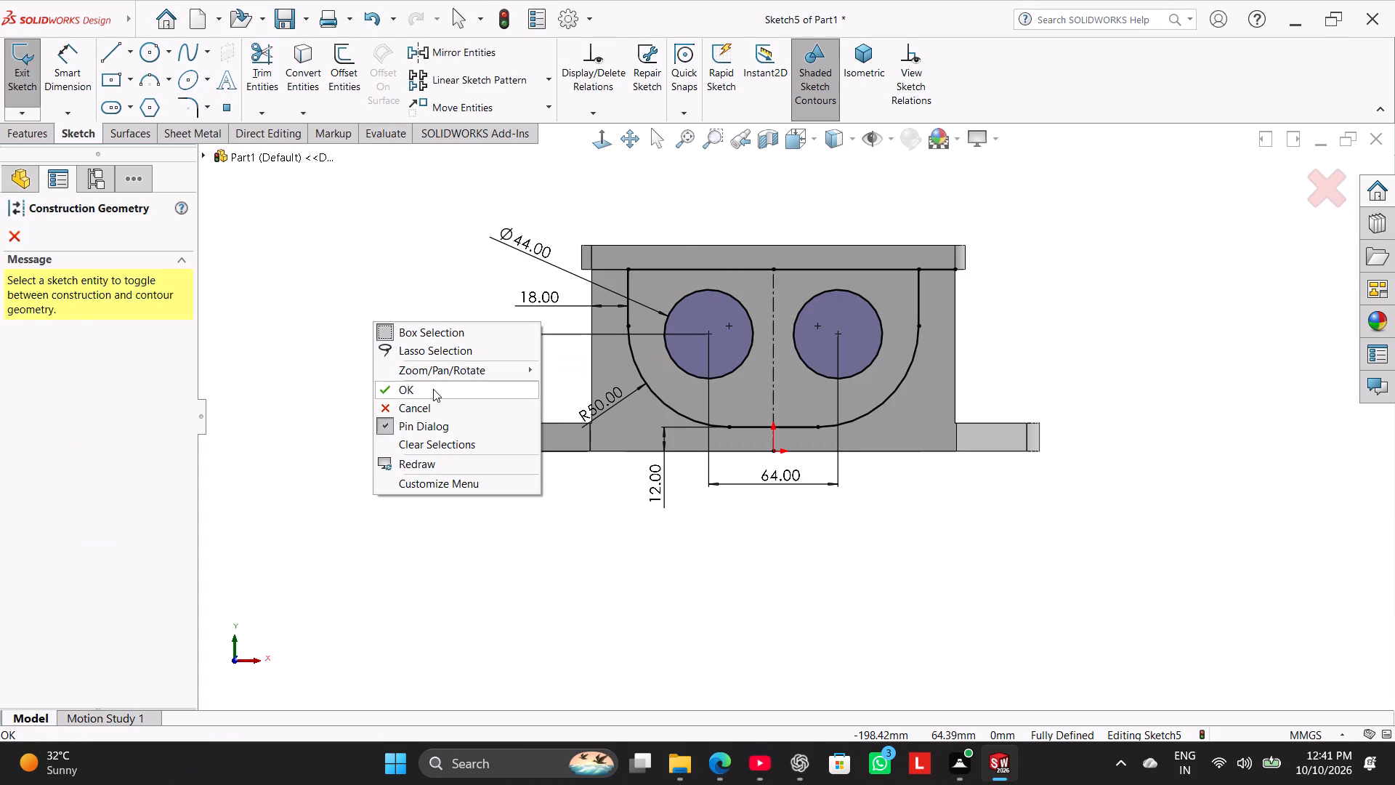
Convert both mirrored circles inside the round-cornered profile to construction geometry.
right_click(692, 294)
click(727, 276)
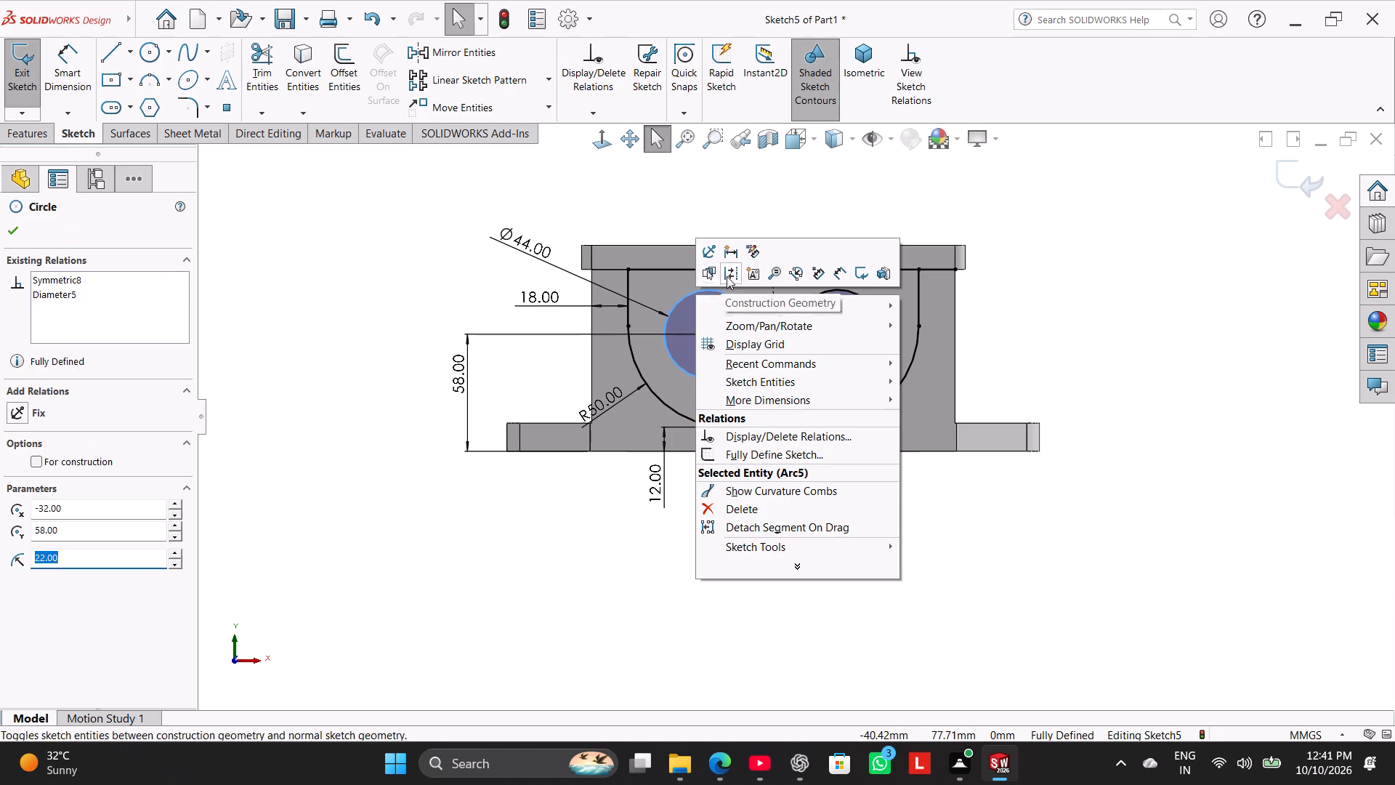
right_click(822, 291)
click(865, 263)
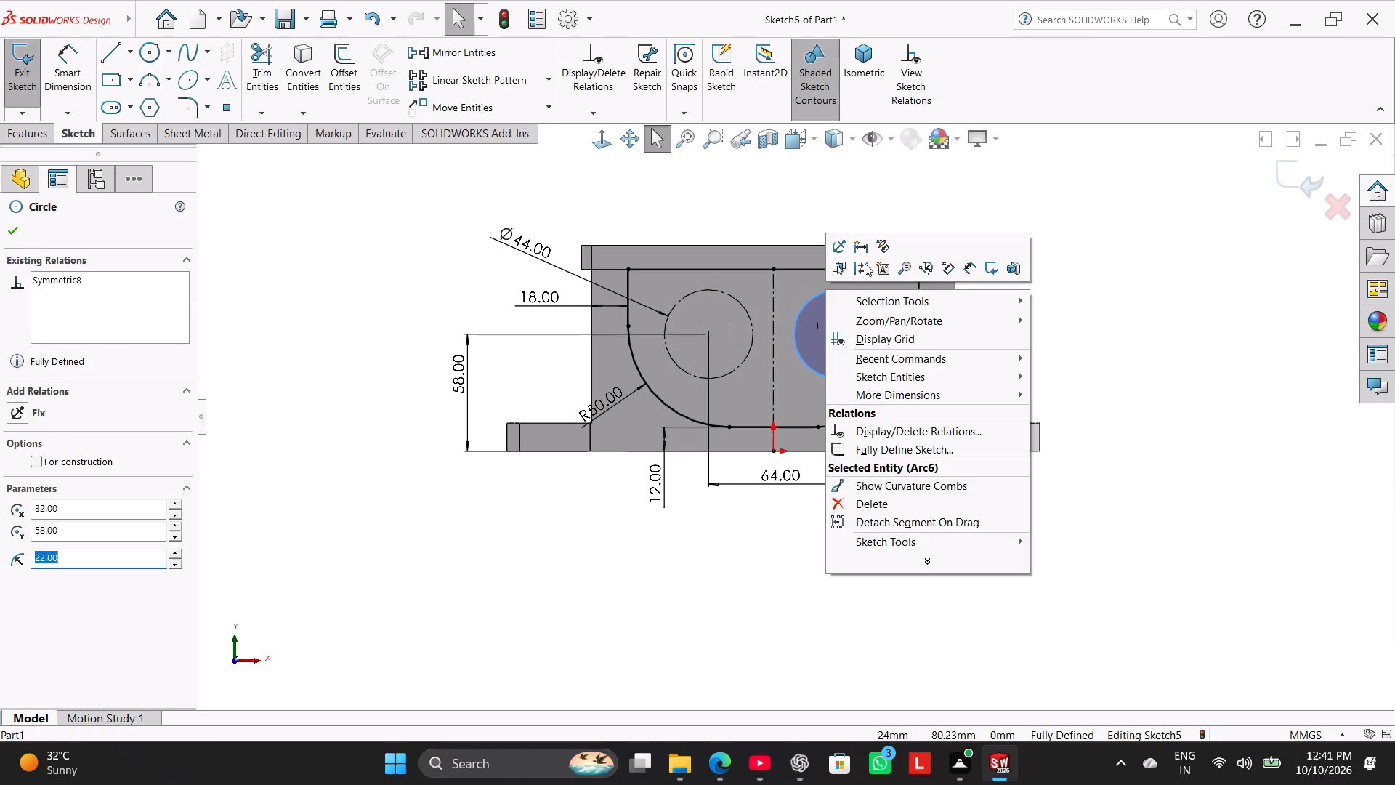
click(315, 437)
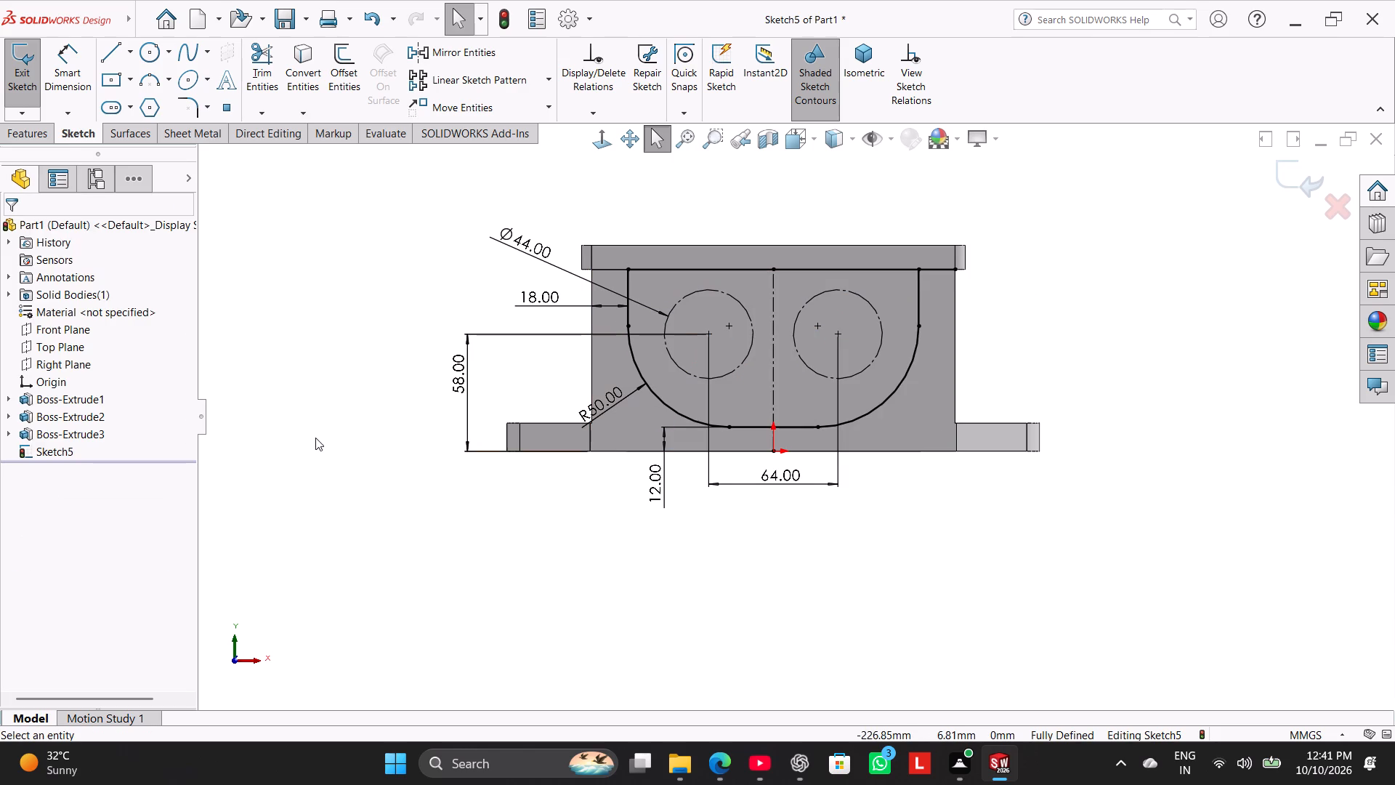
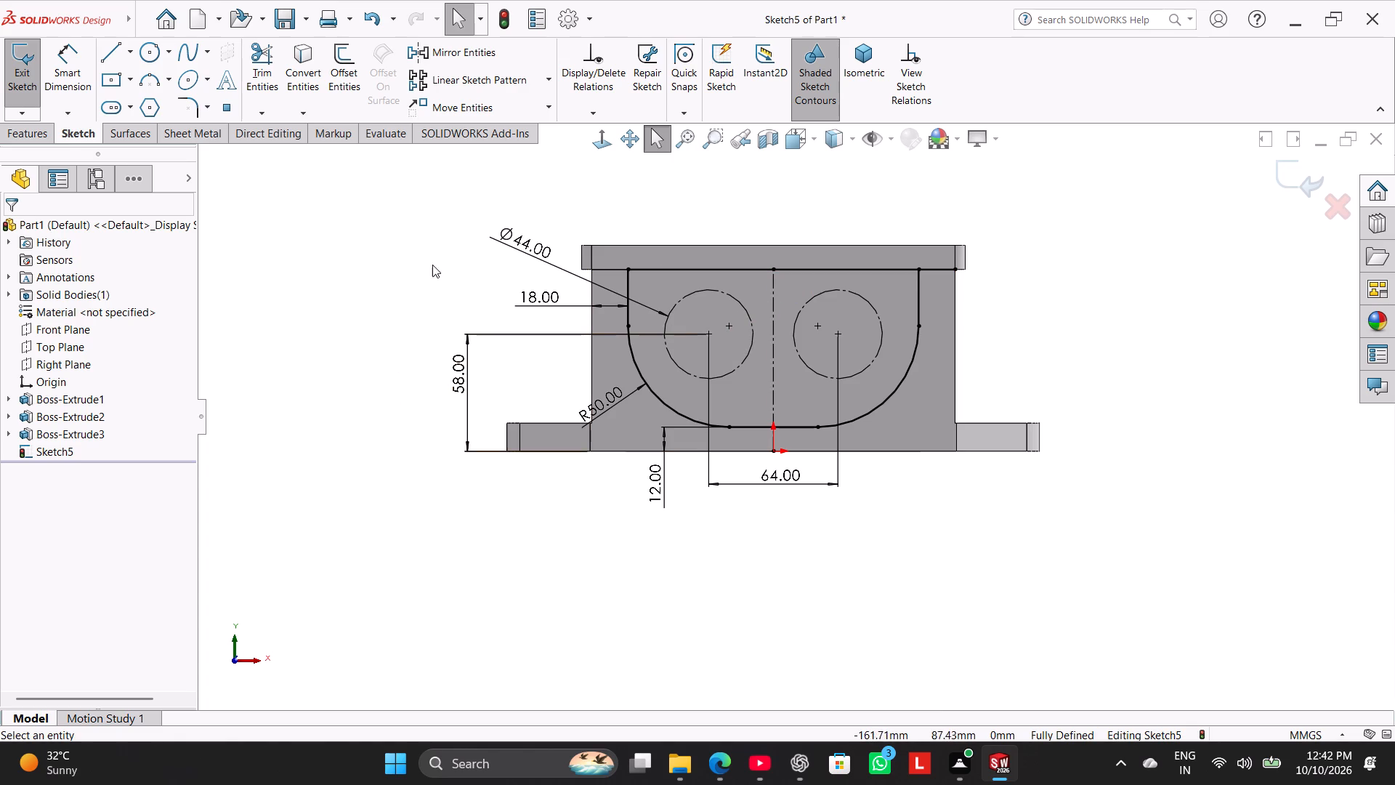
Sketch a circle about 28.5 mm in diameter, concentric with the dimensioned 44 mm construction circle.
click(153, 45)
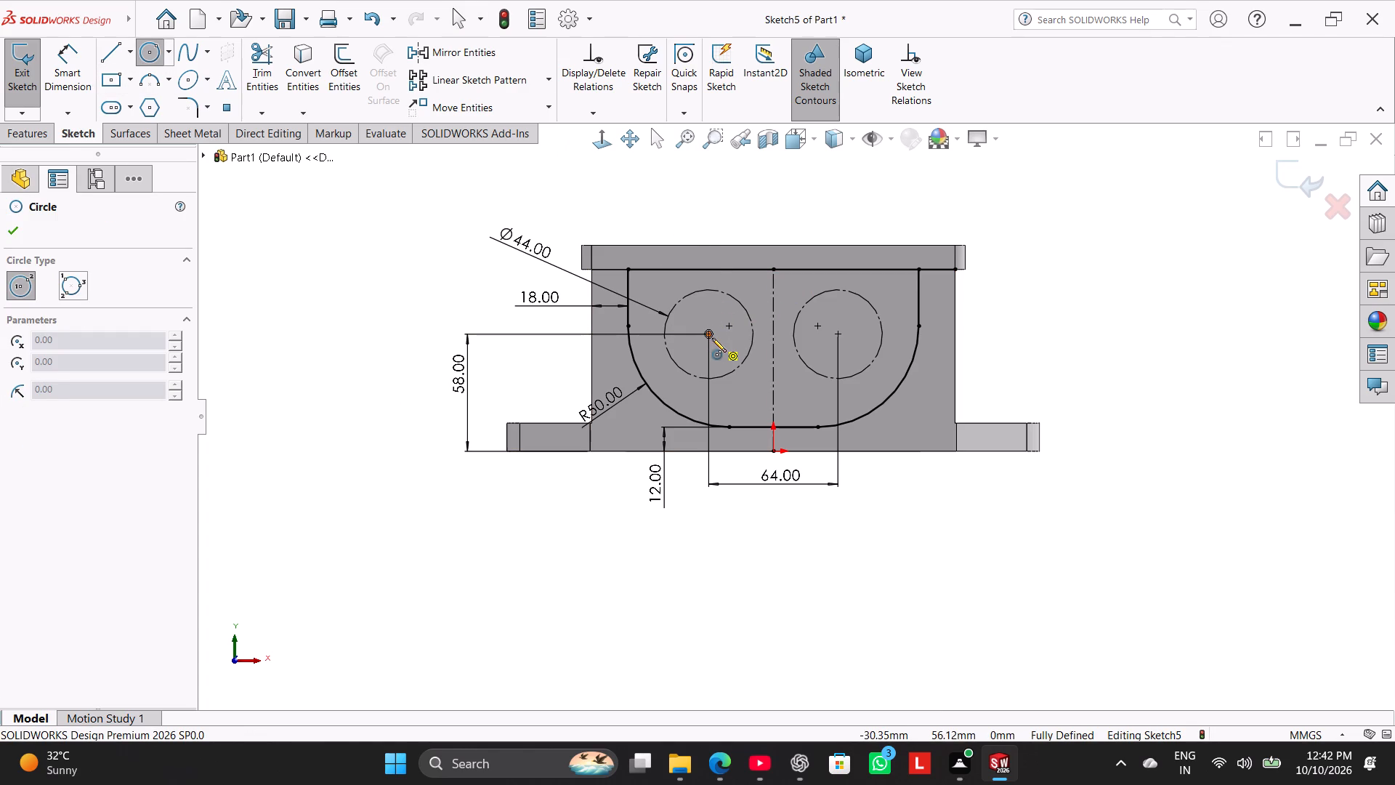
drag(712, 338, 723, 347)
click(731, 355)
right_click(608, 201)
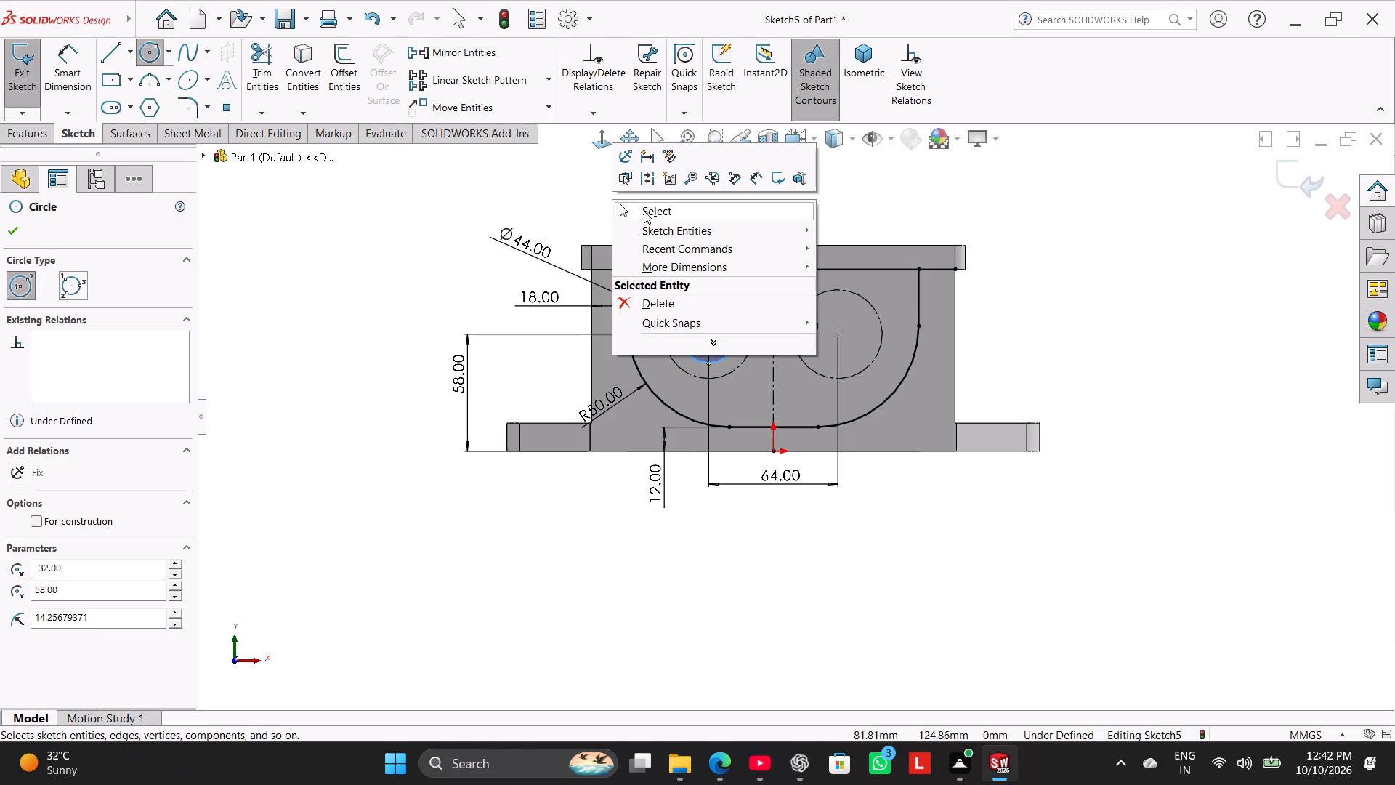
click(644, 209)
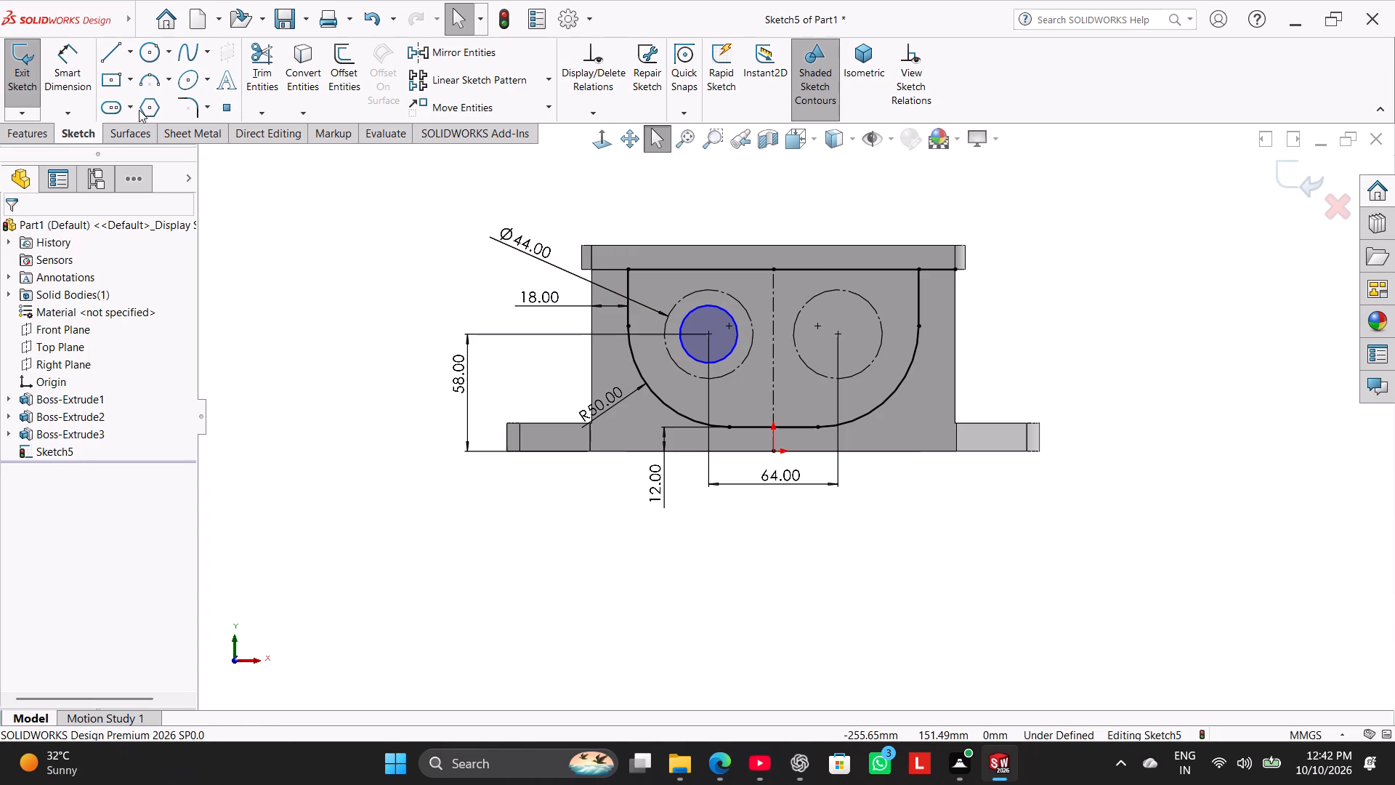
Dimension the inner circle's diameter at 28 mm.
click(89, 79)
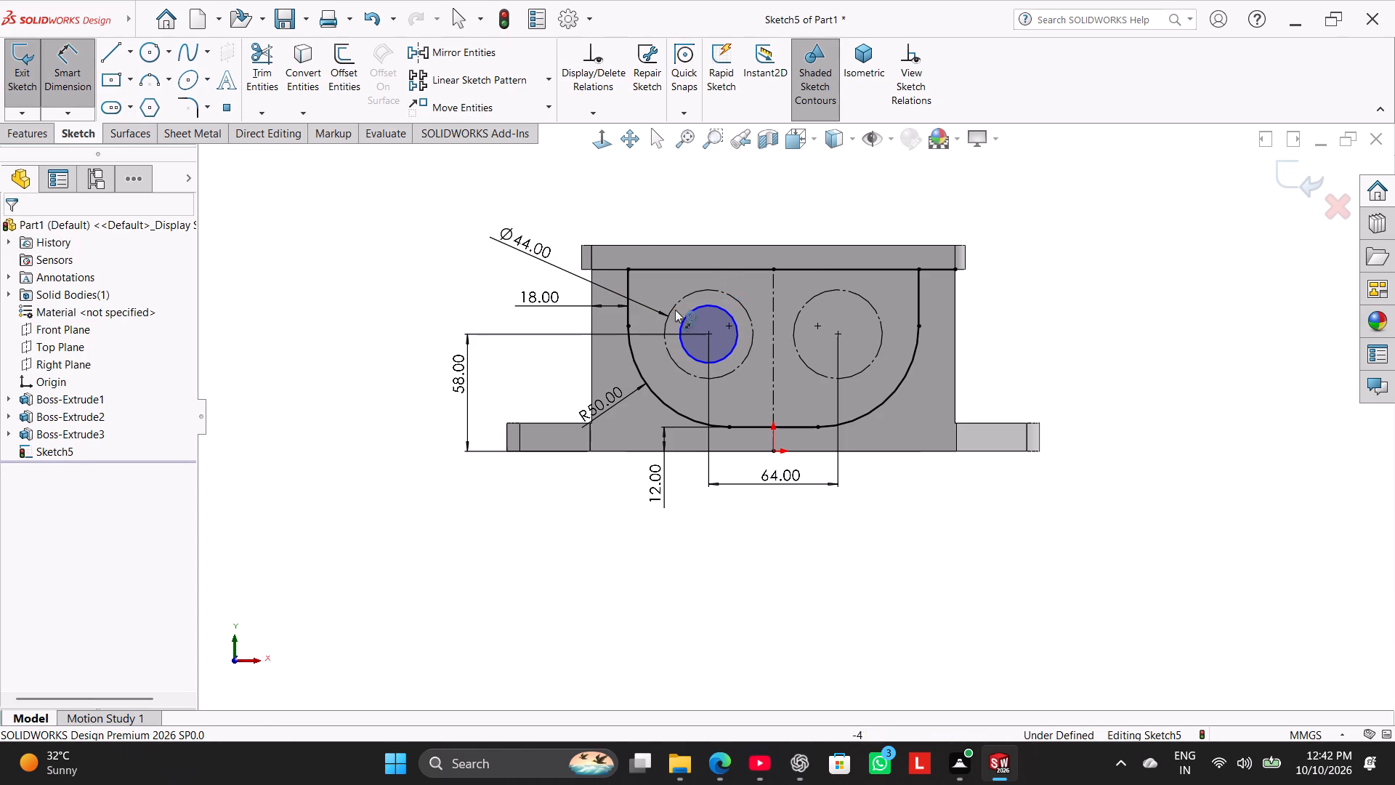
click(694, 313)
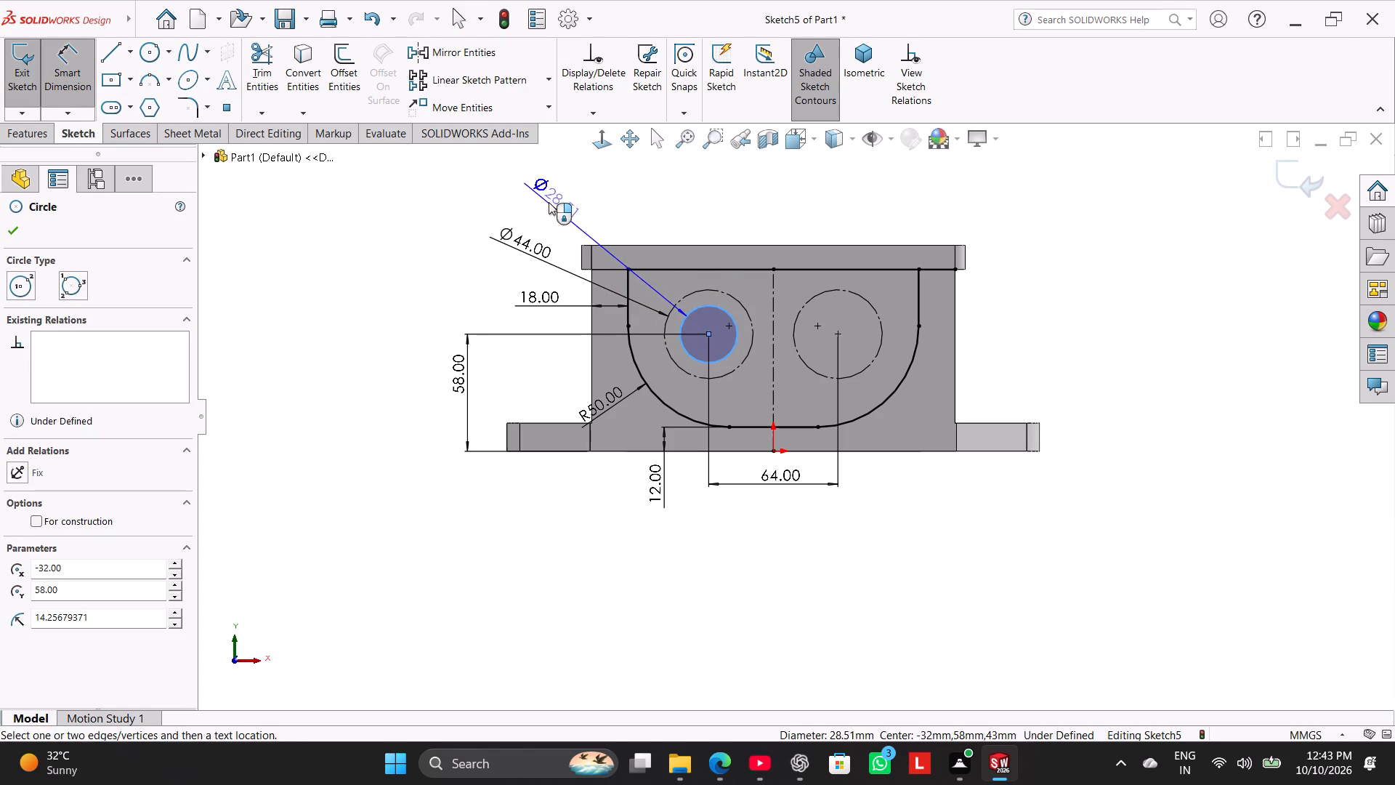
click(549, 202)
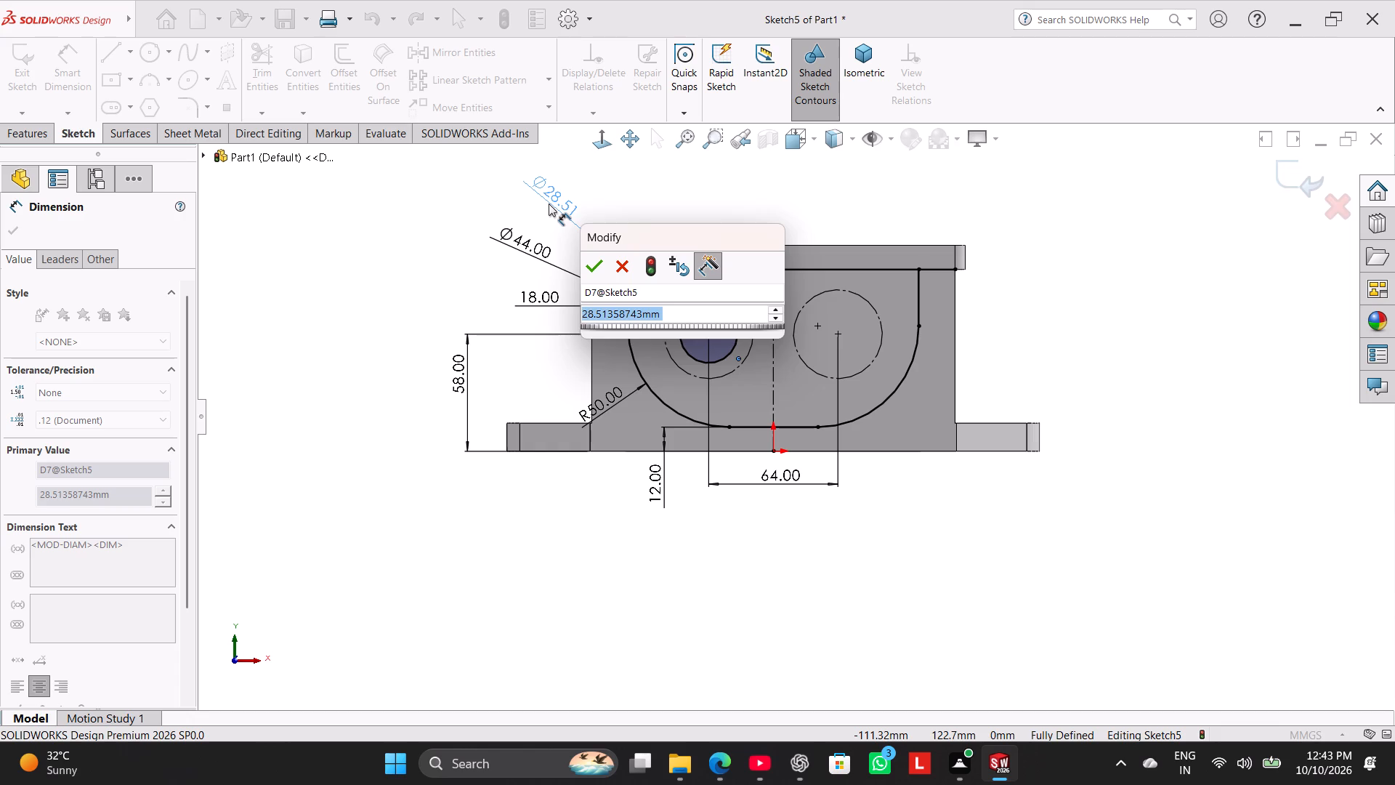
text(28)
key(Return)
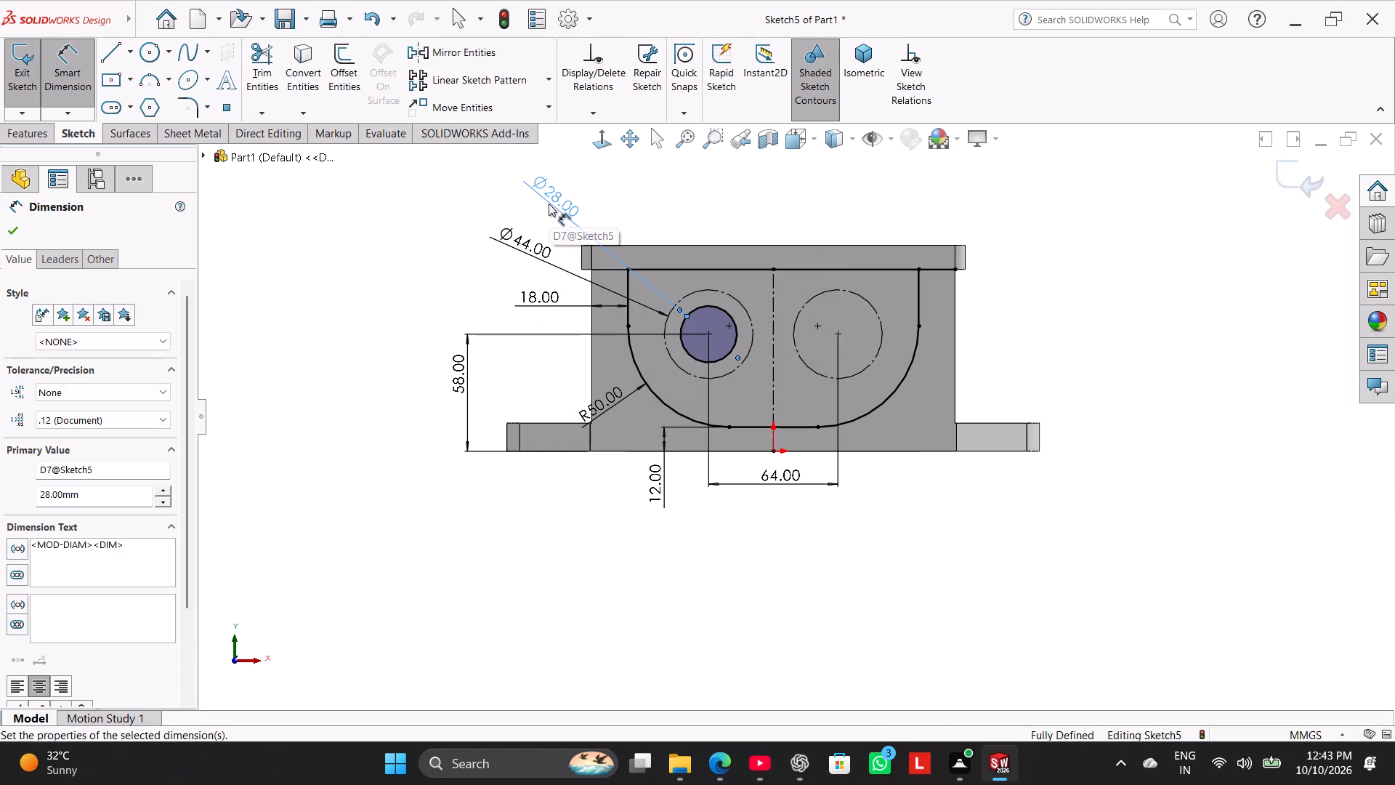
drag(384, 302, 402, 310)
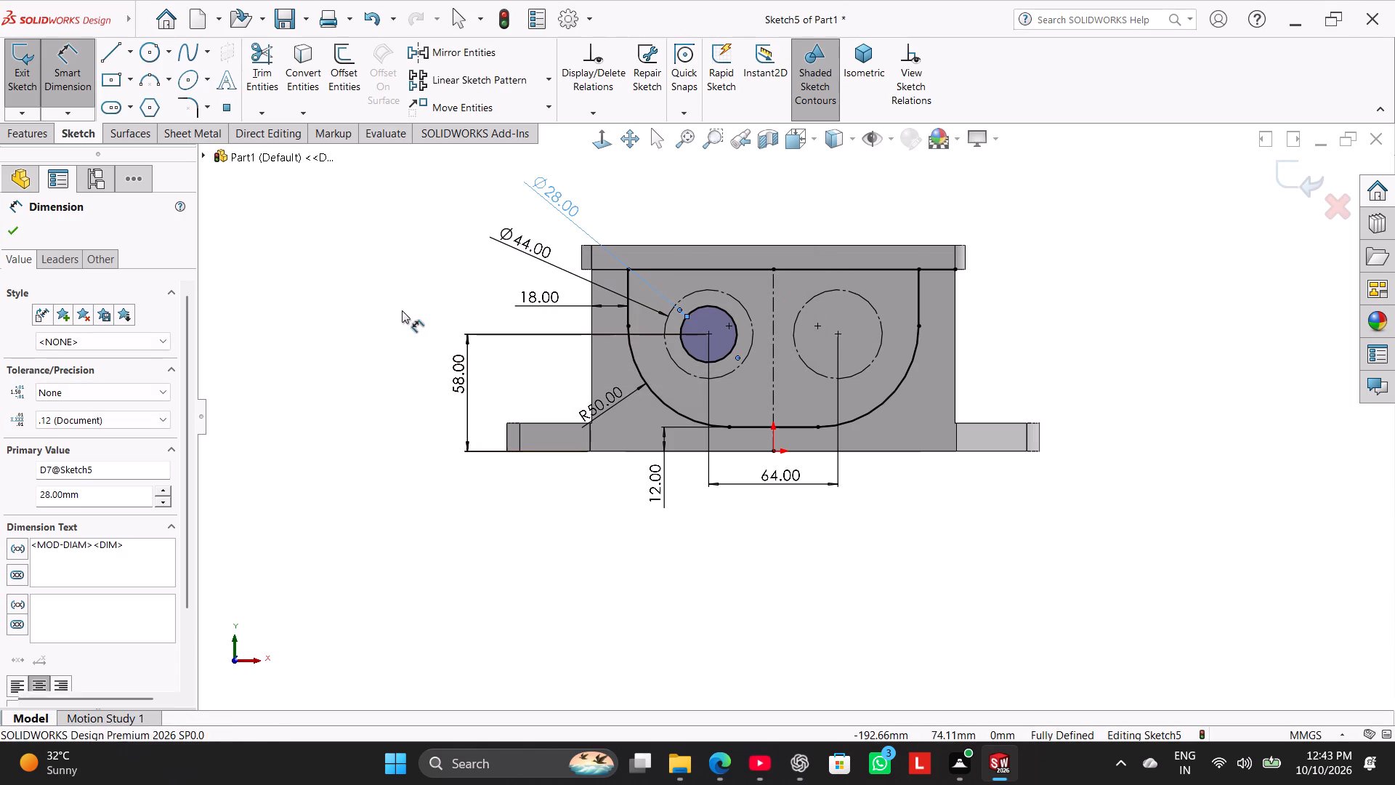
drag(402, 310, 403, 310)
right_click(403, 310)
click(461, 355)
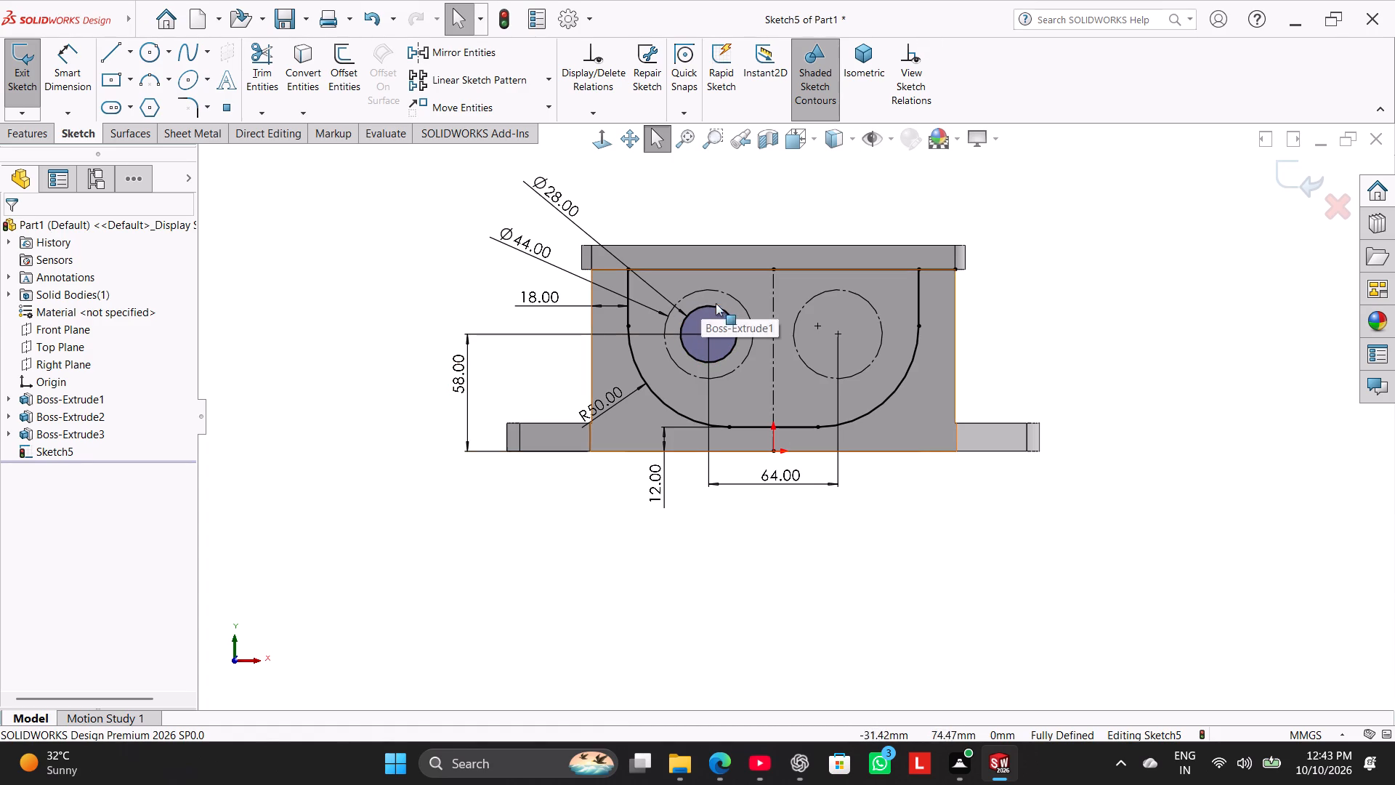
Delete both 44 mm construction circles from the sketch.
right_click(748, 352)
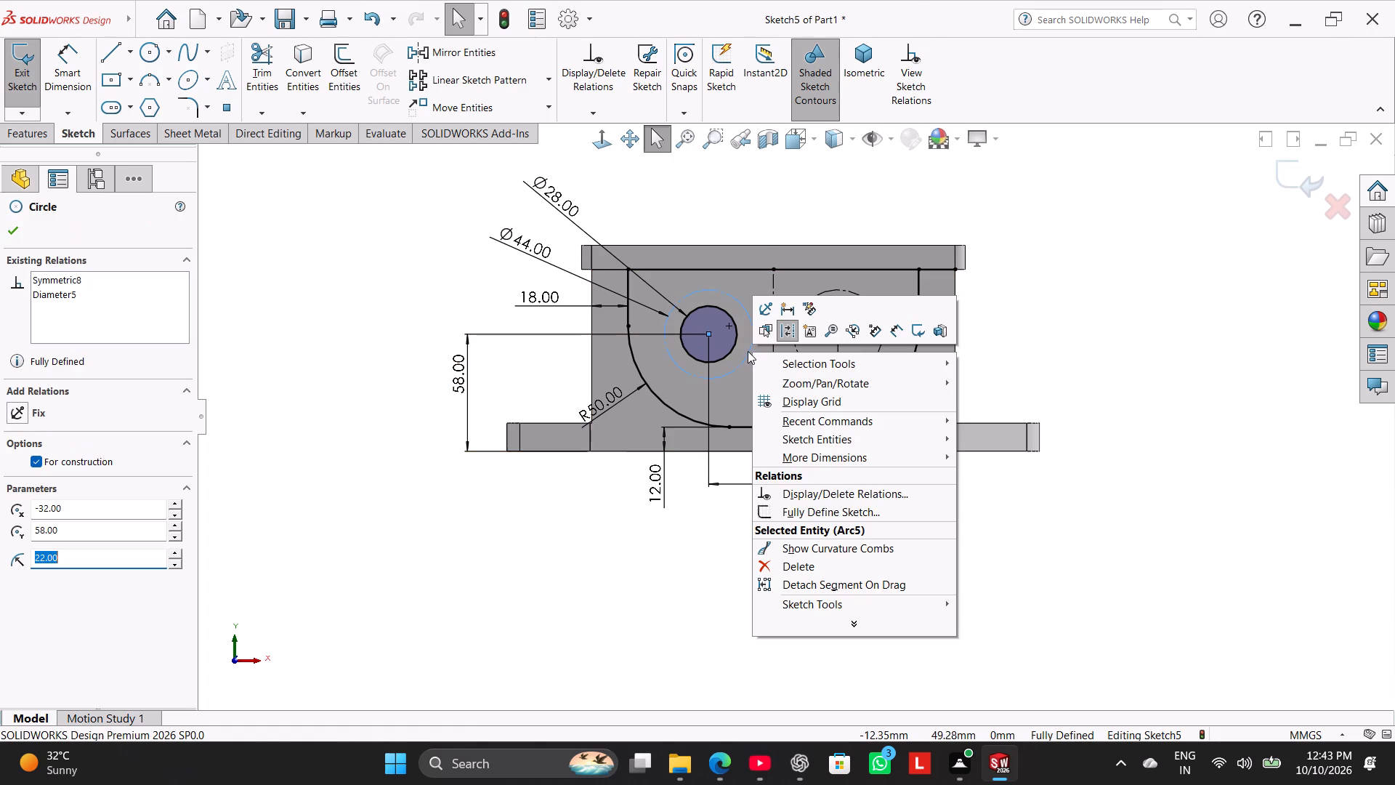
click(776, 563)
click(608, 375)
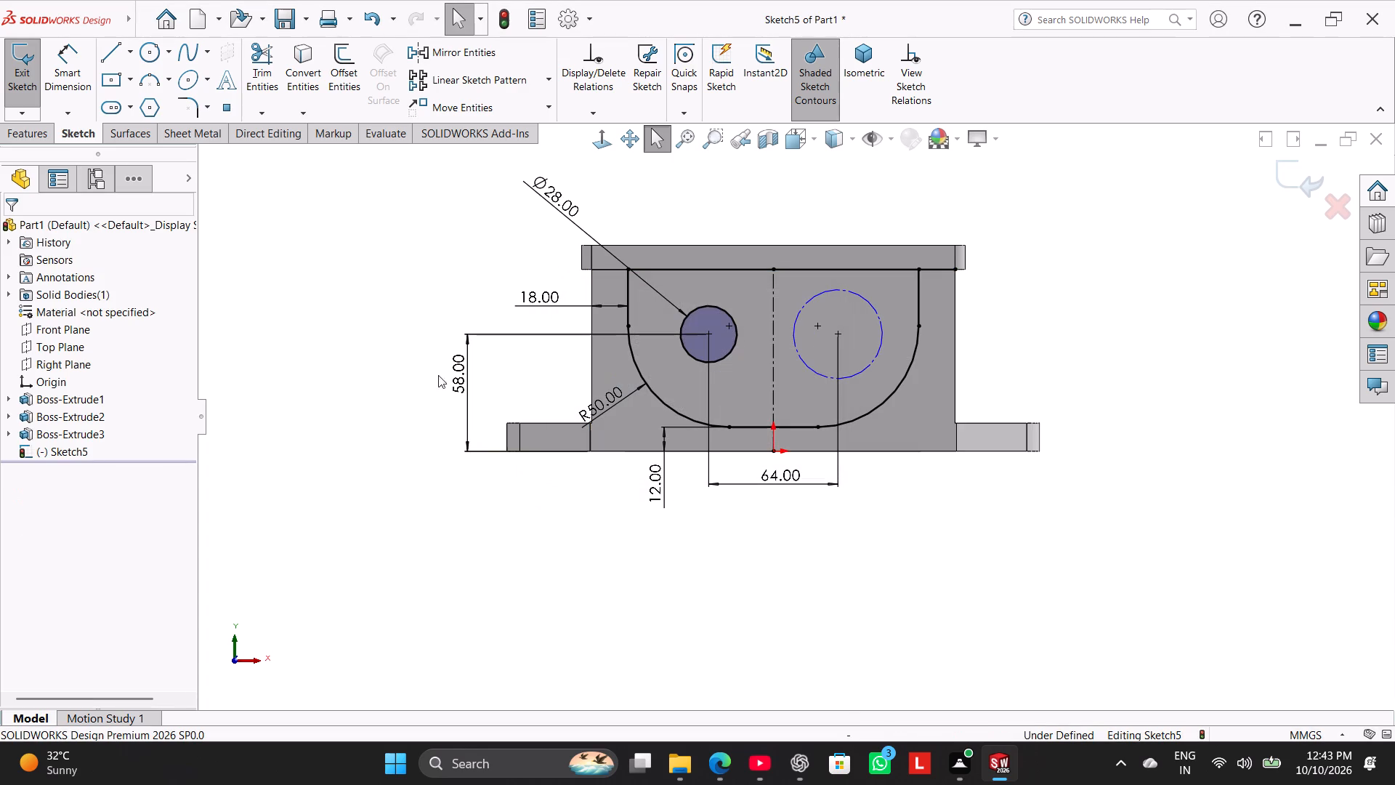
right_click(817, 374)
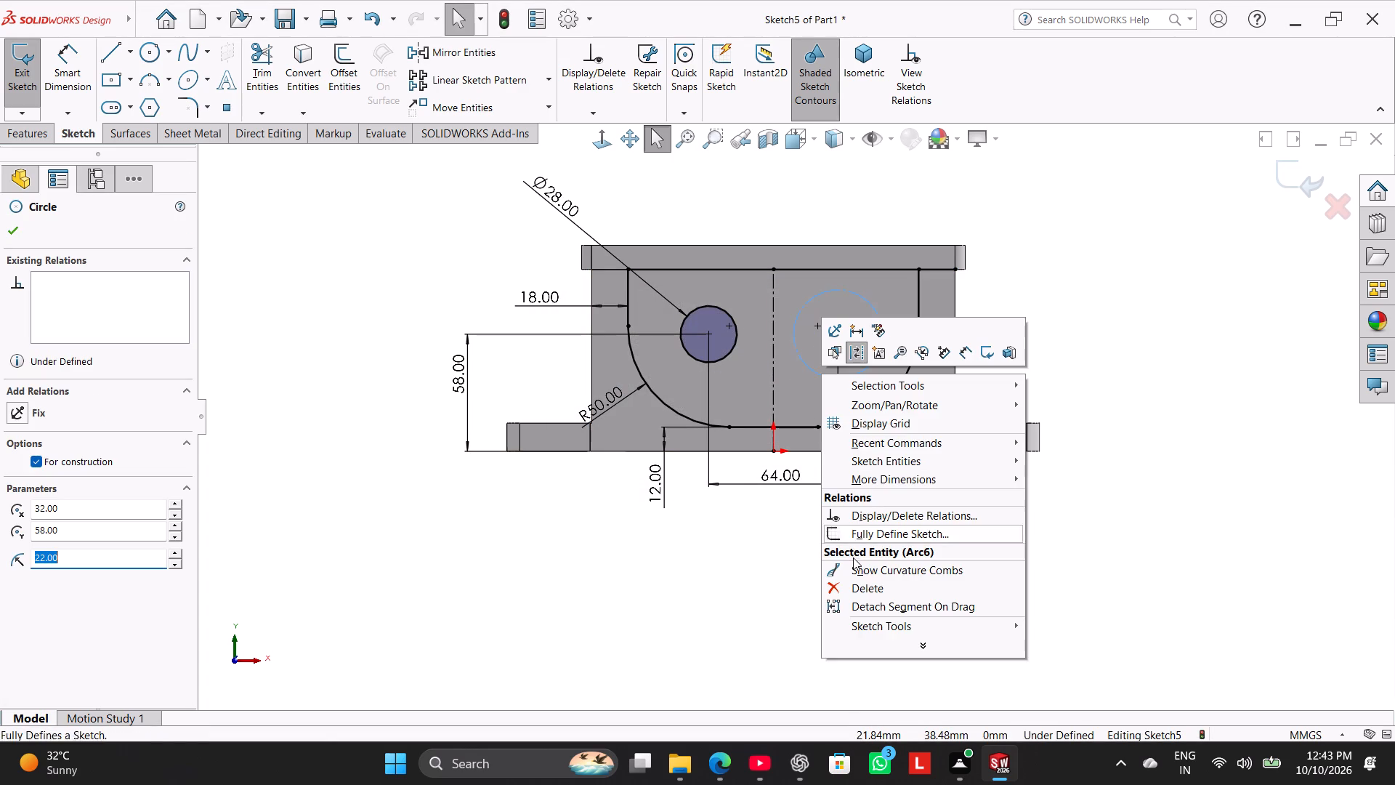
click(860, 586)
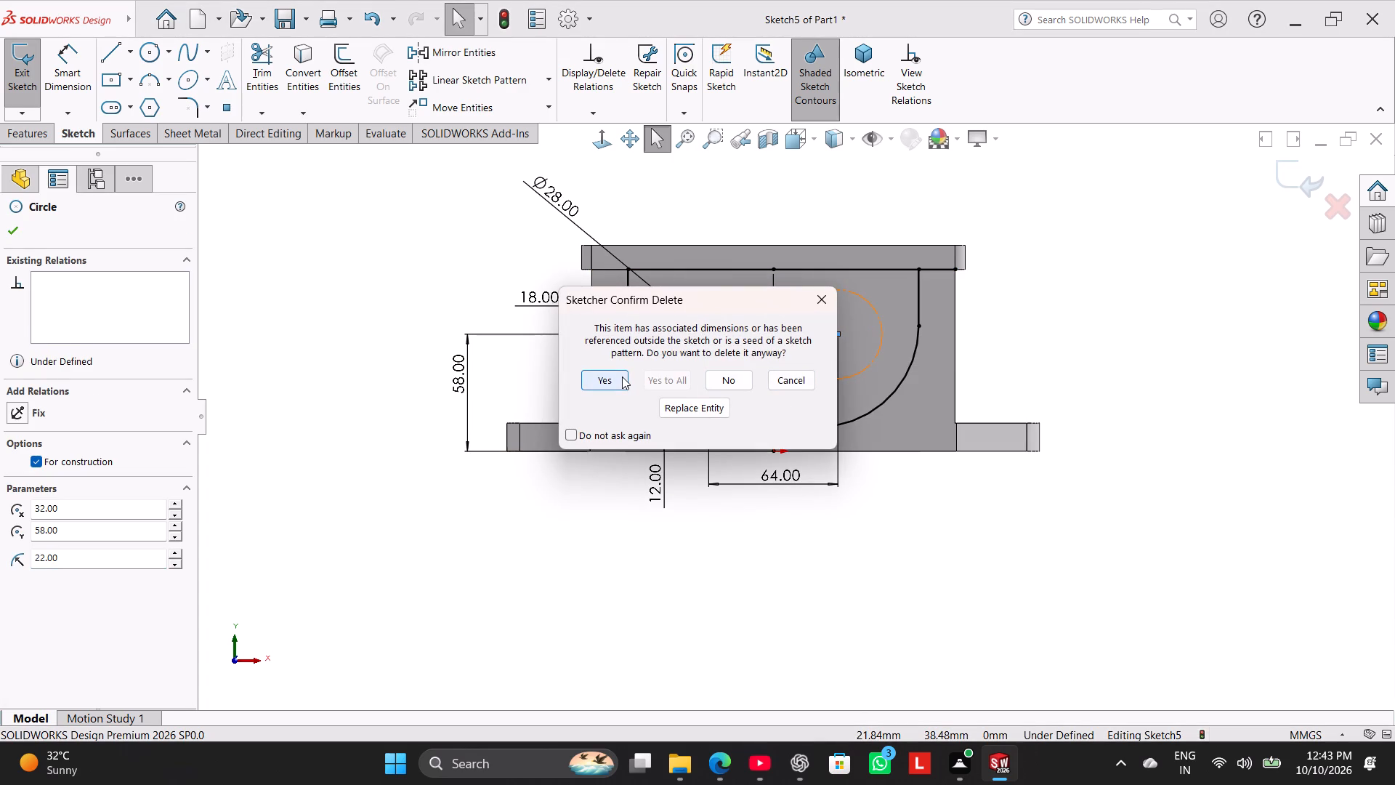
click(622, 377)
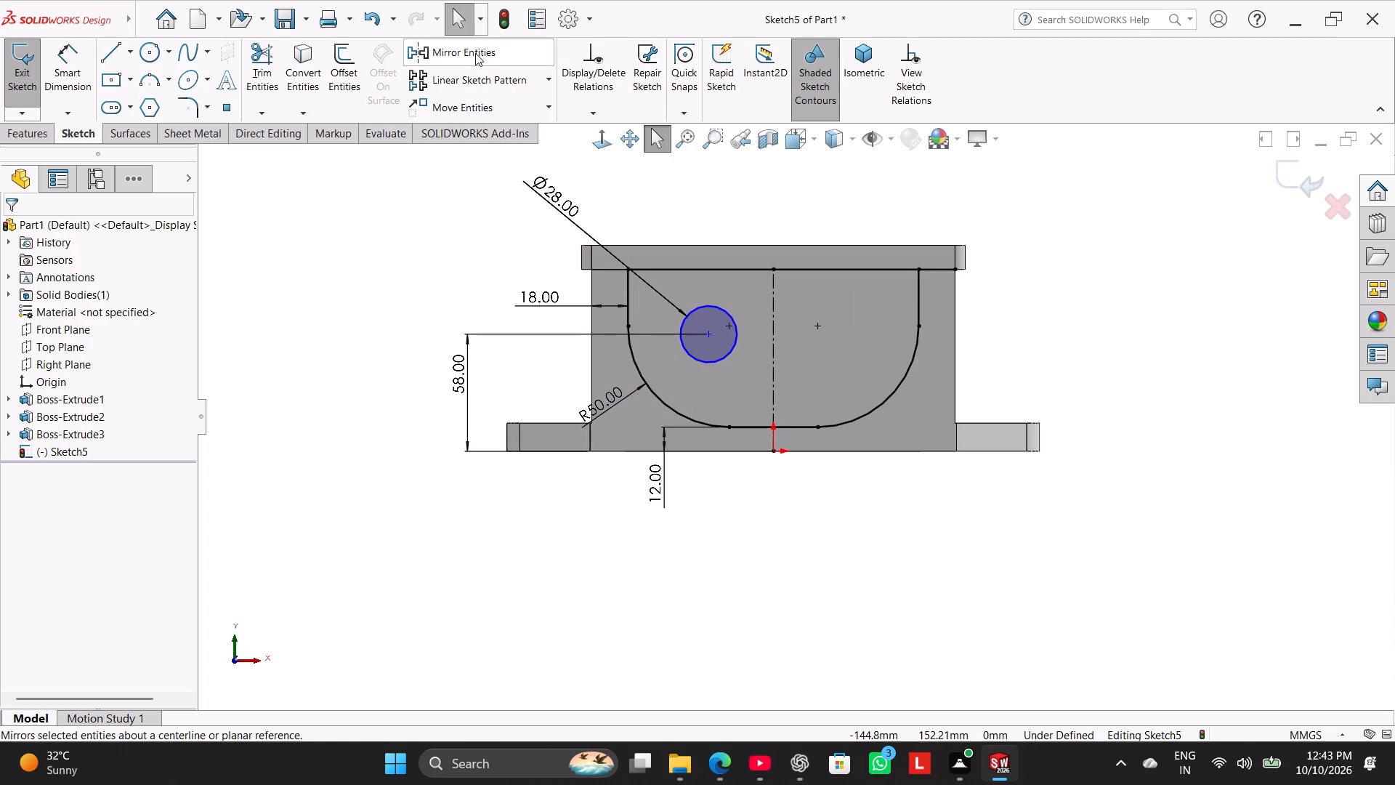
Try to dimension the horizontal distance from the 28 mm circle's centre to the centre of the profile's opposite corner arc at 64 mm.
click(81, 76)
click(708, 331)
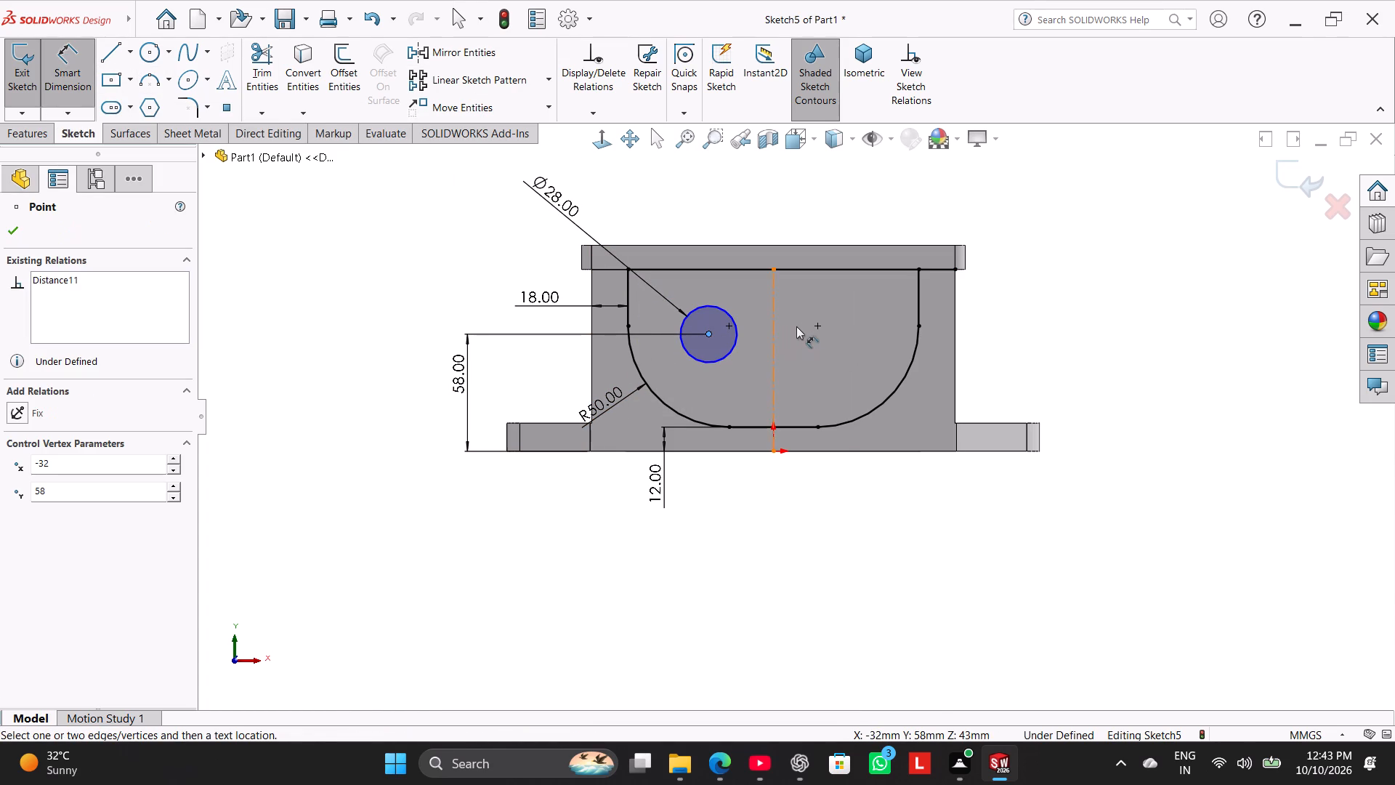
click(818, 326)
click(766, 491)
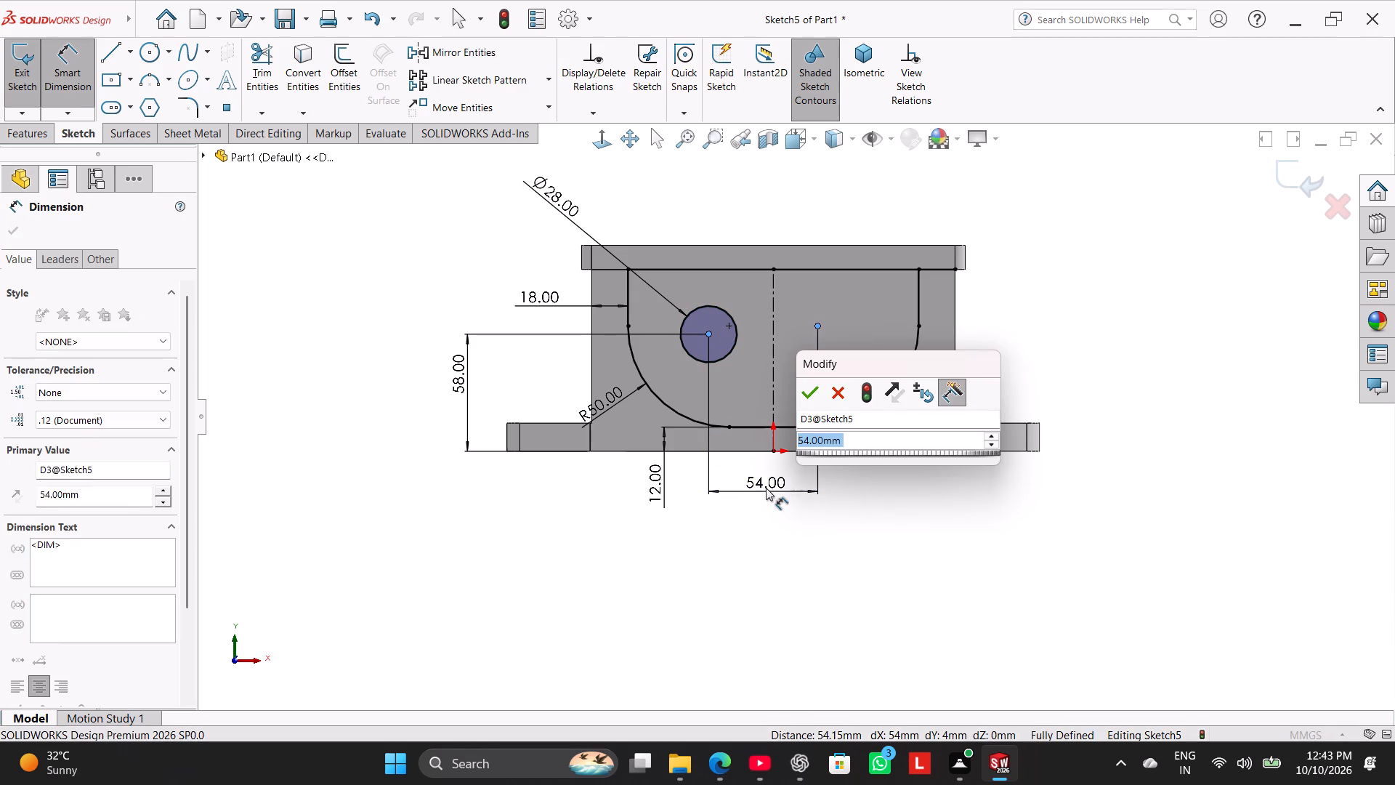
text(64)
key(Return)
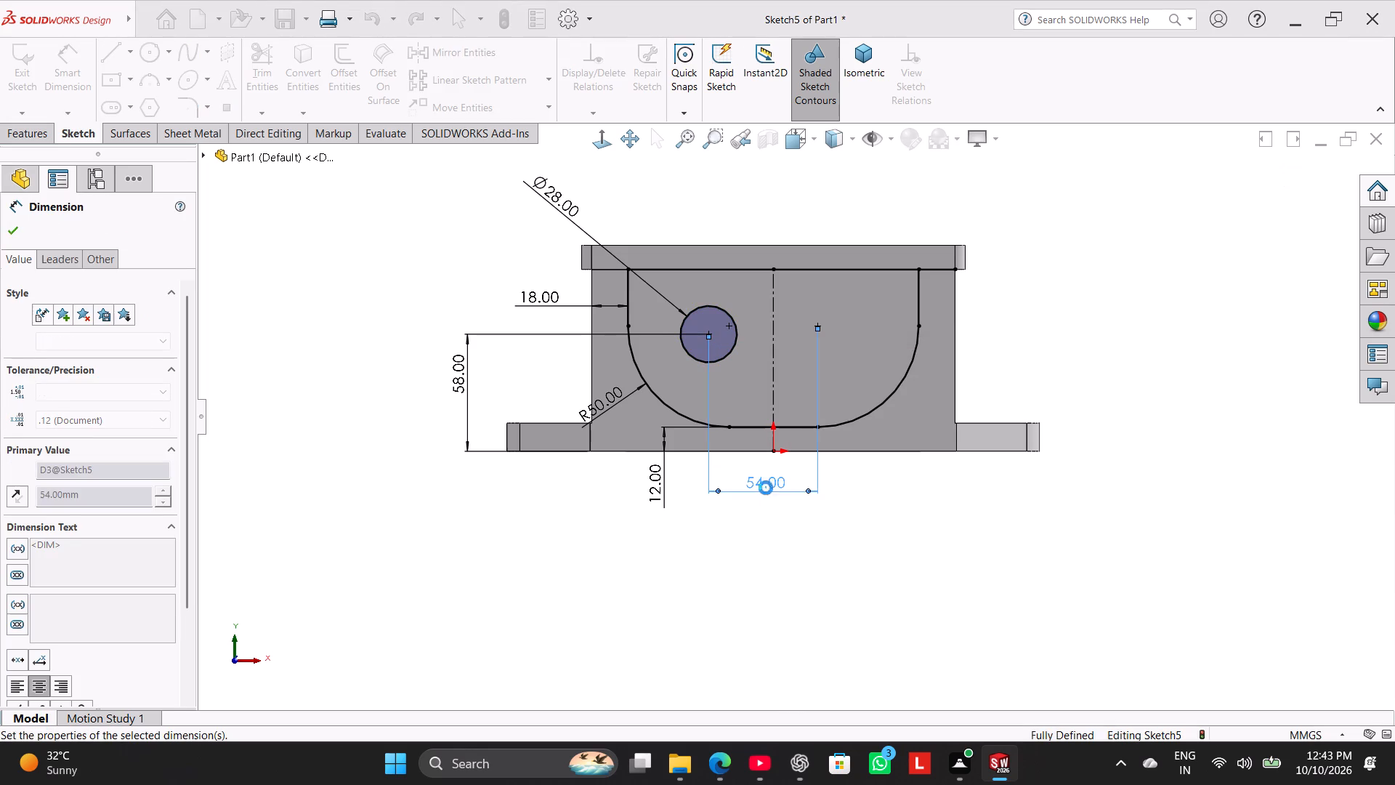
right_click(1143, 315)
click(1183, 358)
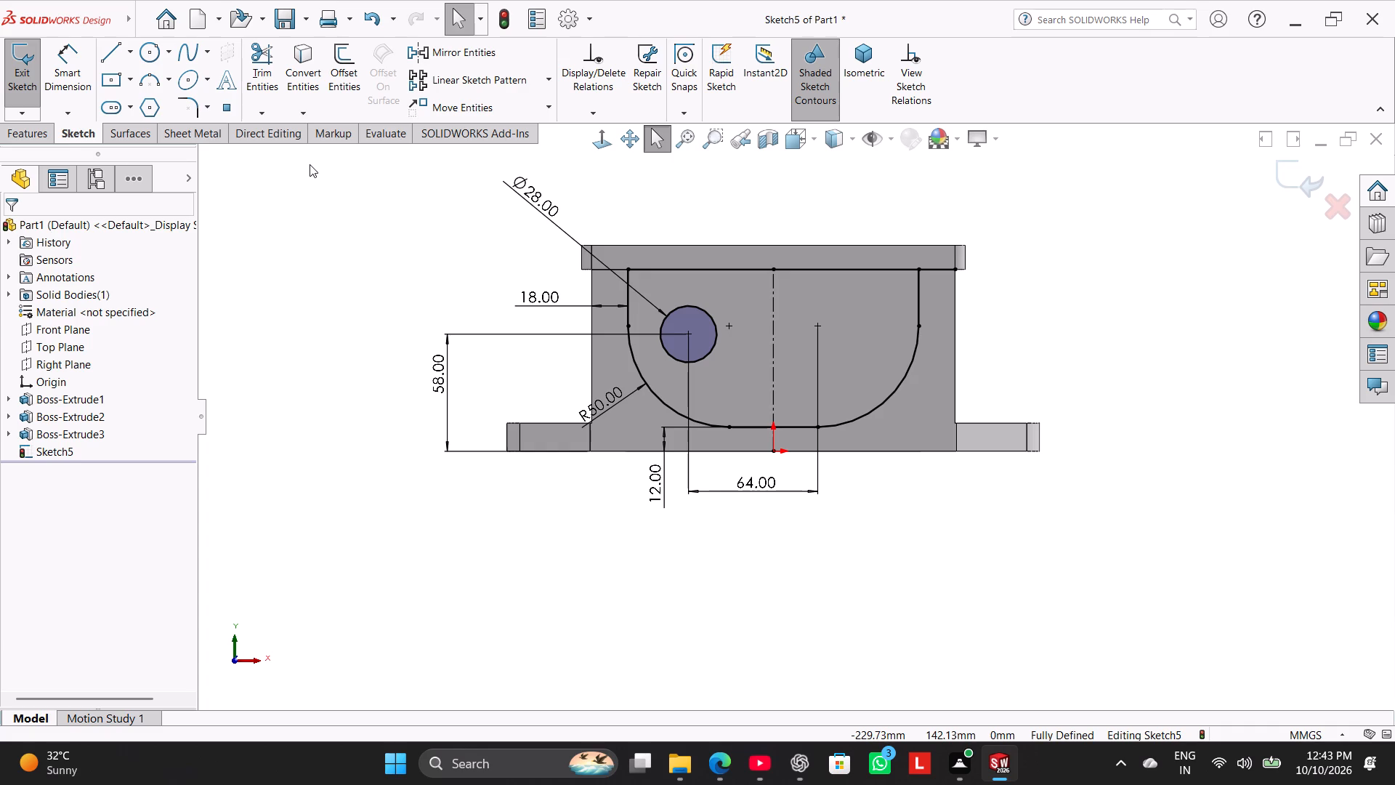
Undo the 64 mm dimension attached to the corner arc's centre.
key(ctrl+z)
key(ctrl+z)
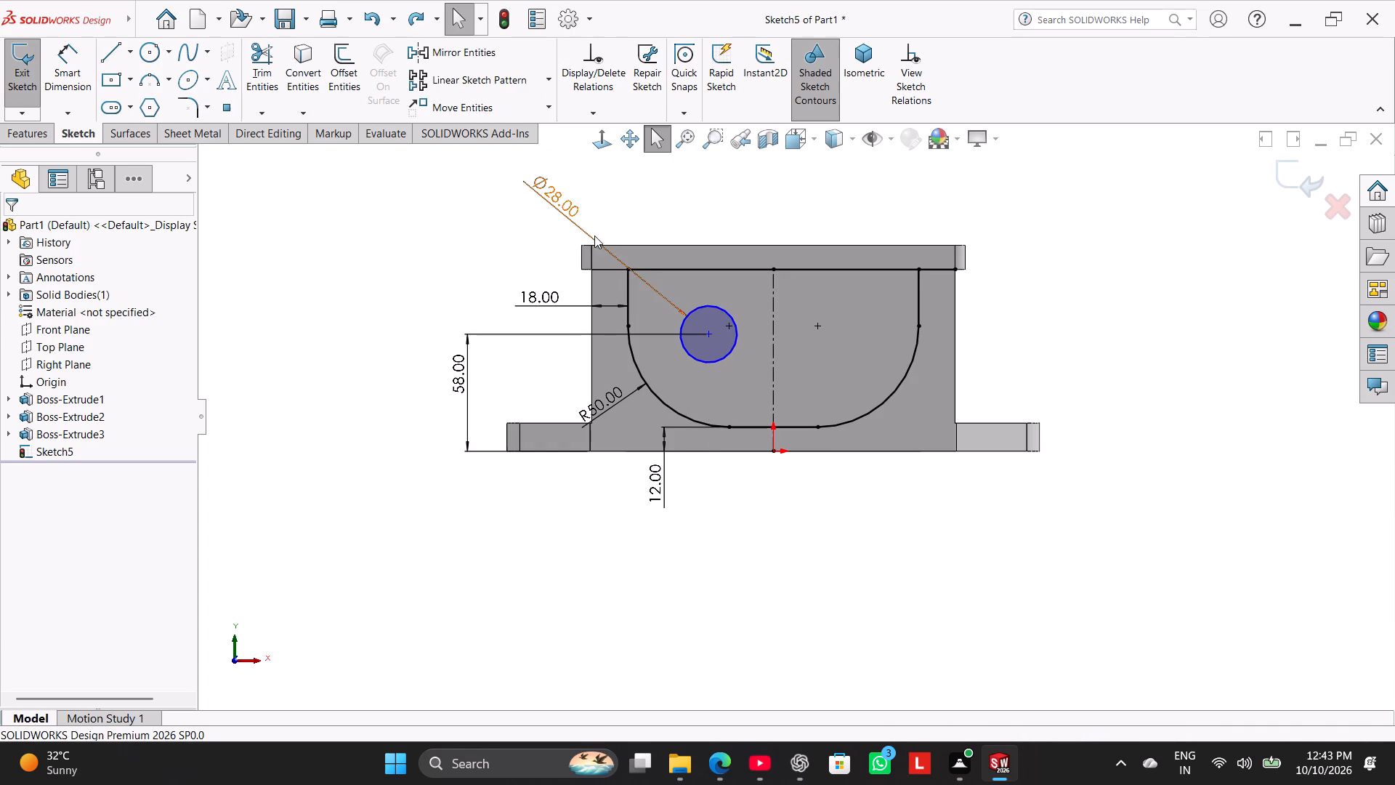
Mirror the 28 mm circle about the vertical centerline.
click(724, 353)
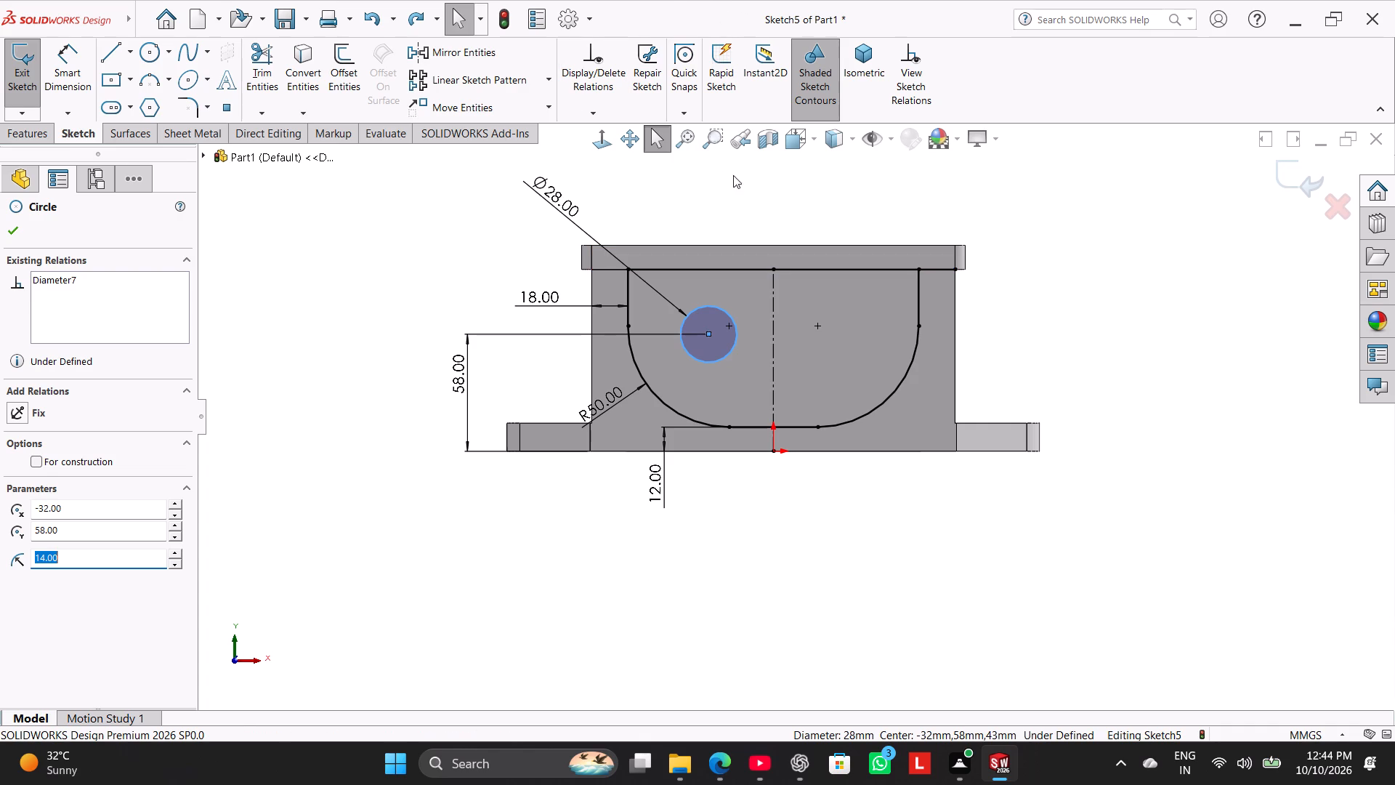
ctrl+click(775, 297)
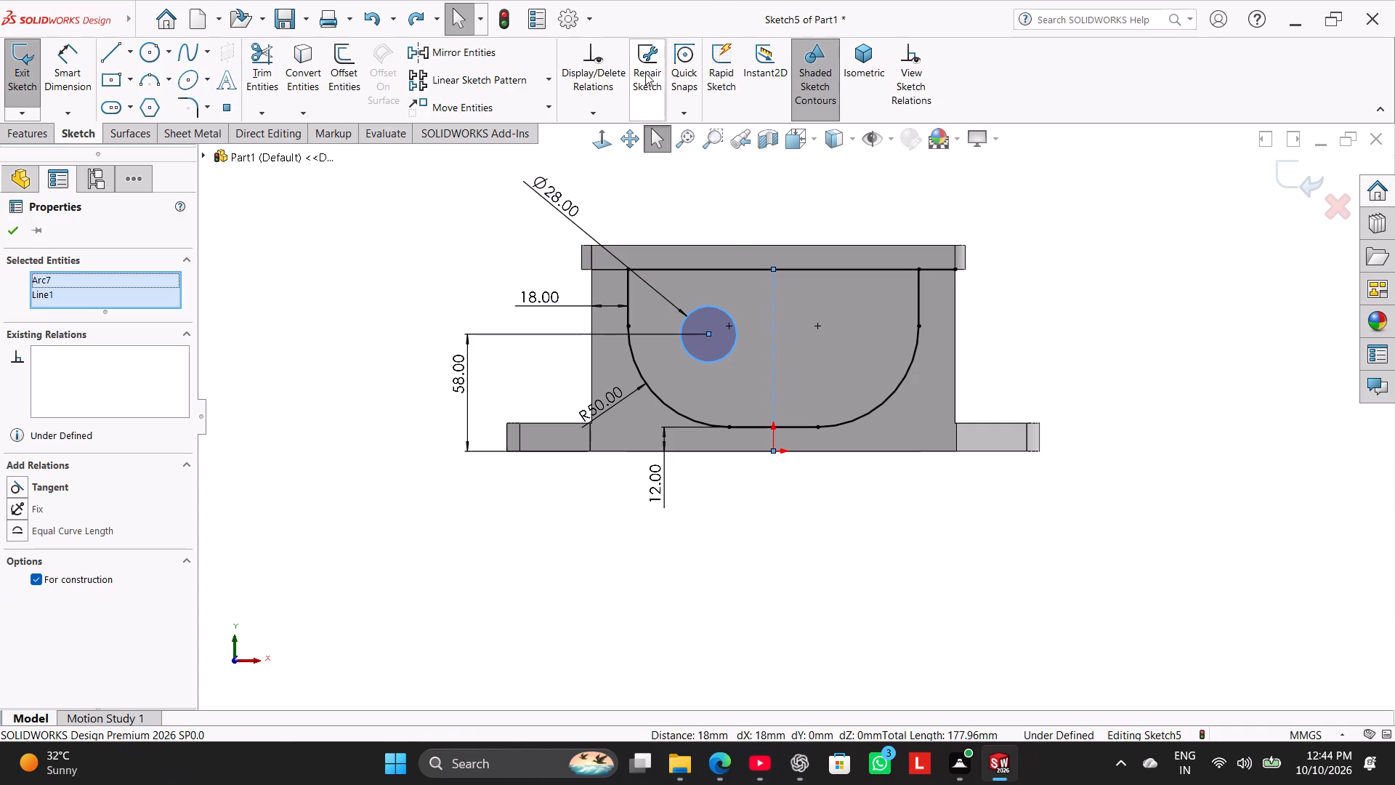
click(501, 56)
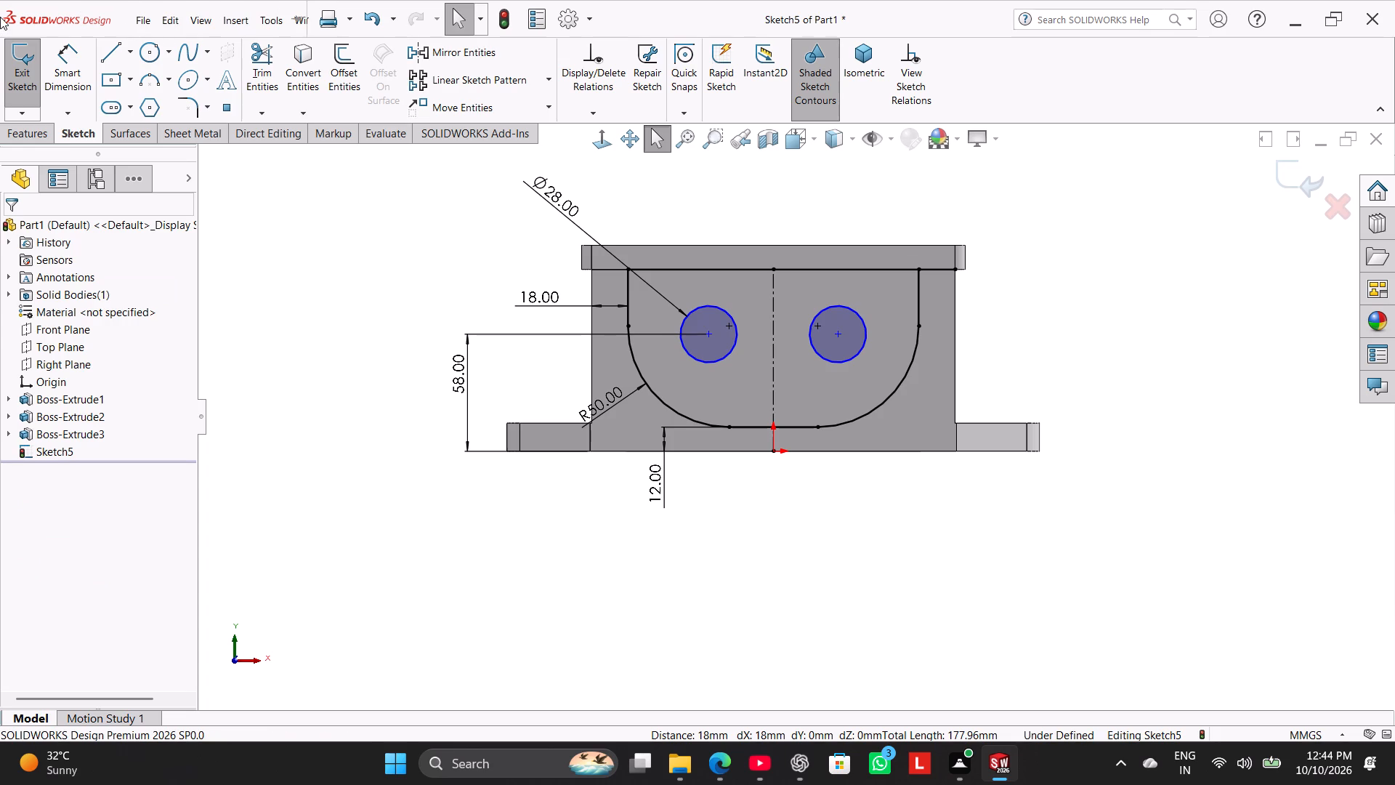
Dimension the horizontal distance between the two circle centres at 64 mm and close the sketch.
click(84, 68)
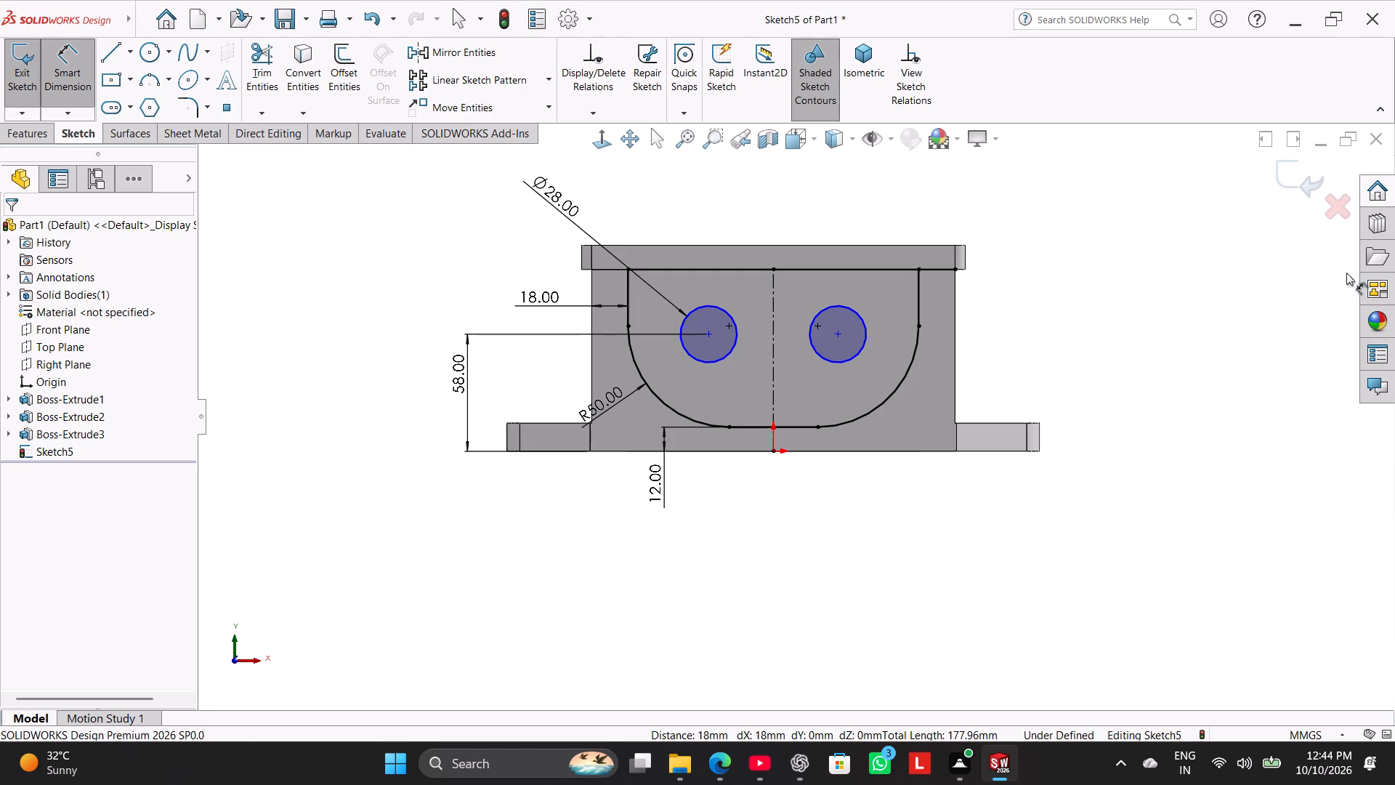
click(705, 332)
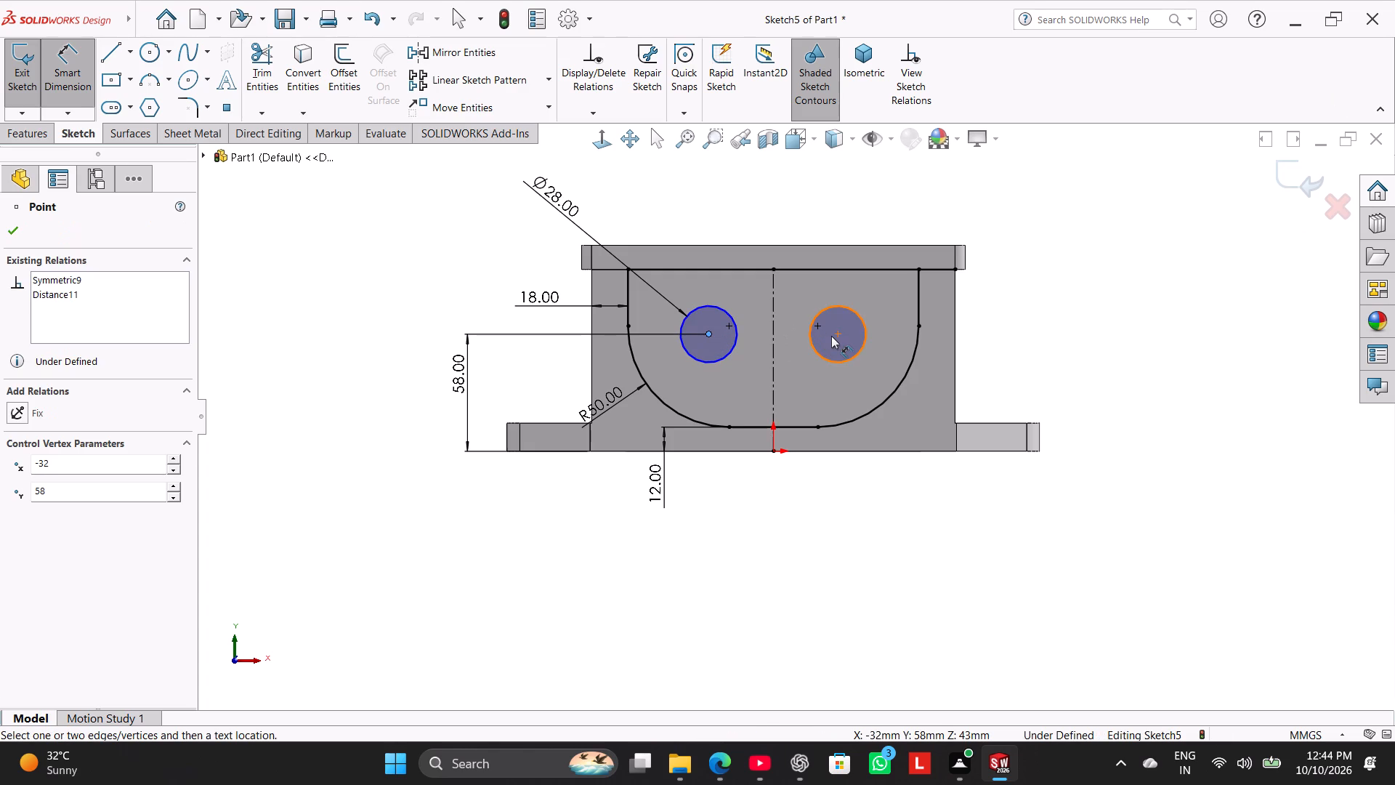
click(836, 337)
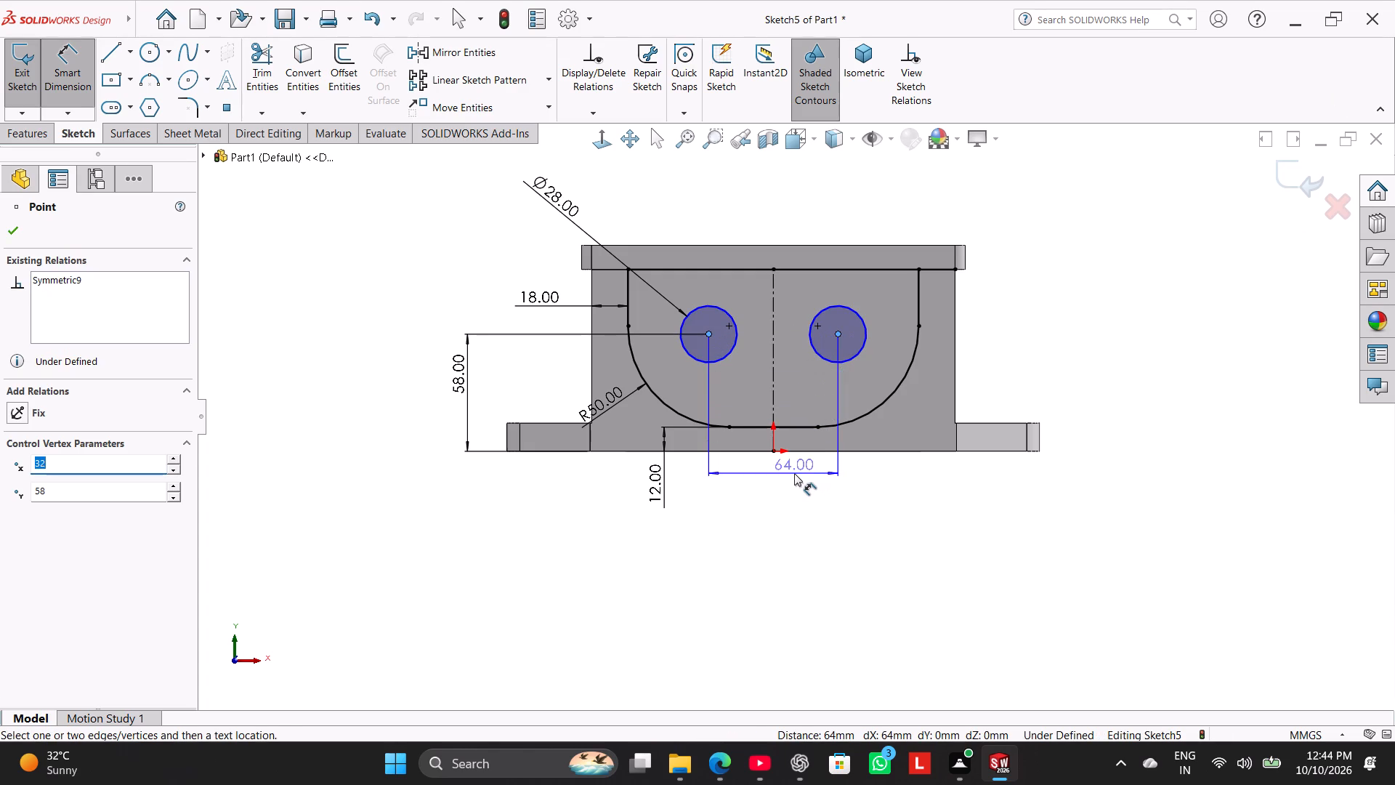
click(785, 476)
click(834, 374)
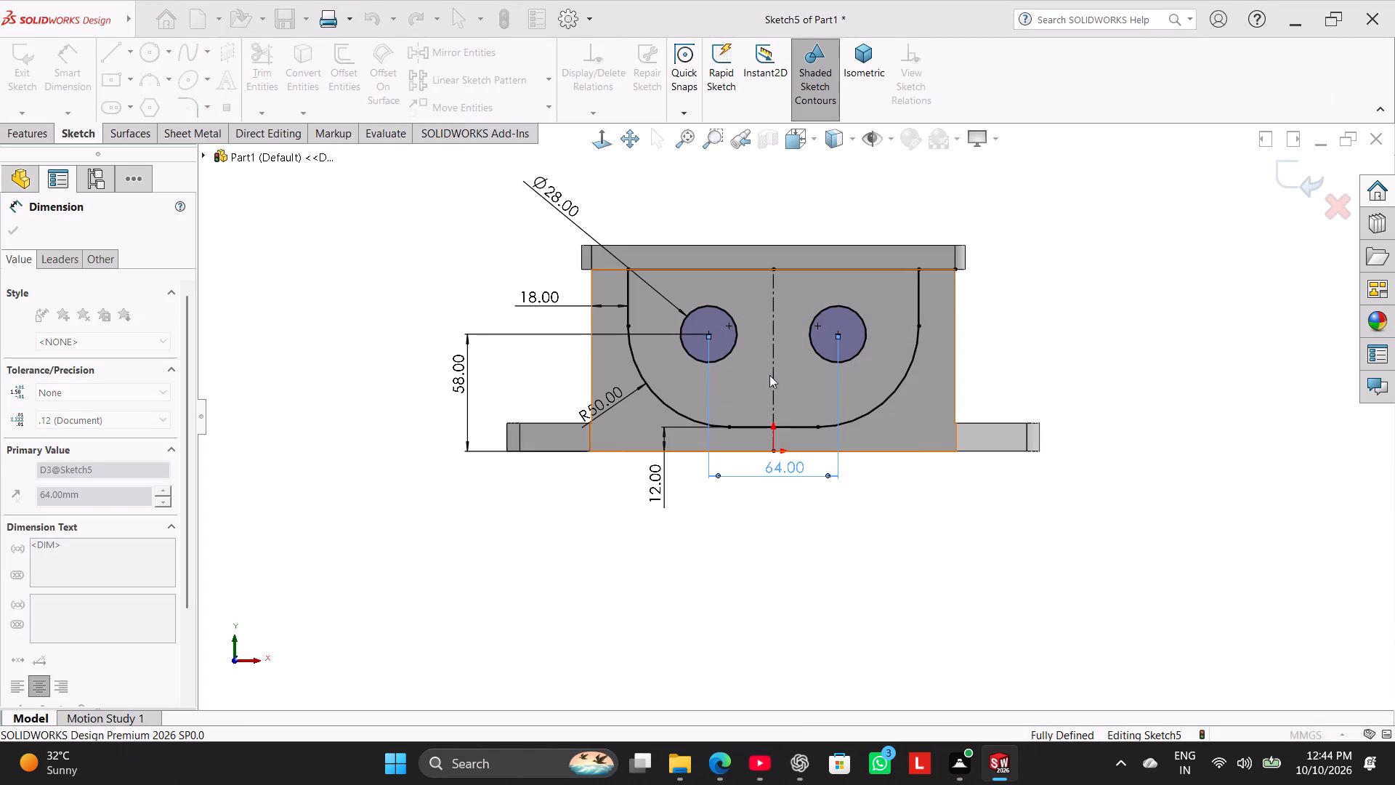
right_click(990, 243)
click(1024, 292)
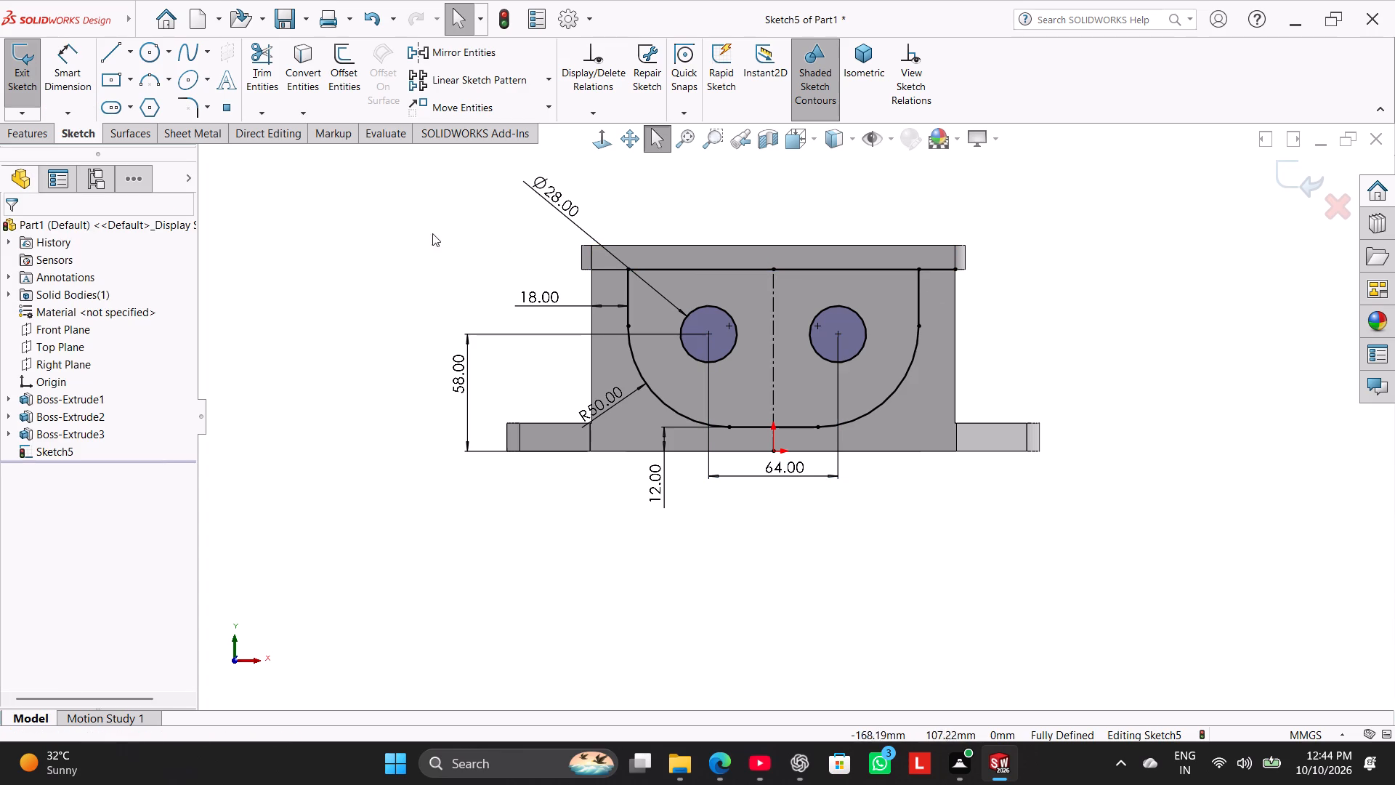
click(33, 71)
Start a boss extrusion of the side-face sketch, using the two profile regions around the circles as contours and leaving the circles open.
middle_drag(418, 243, 373, 410)
click(29, 126)
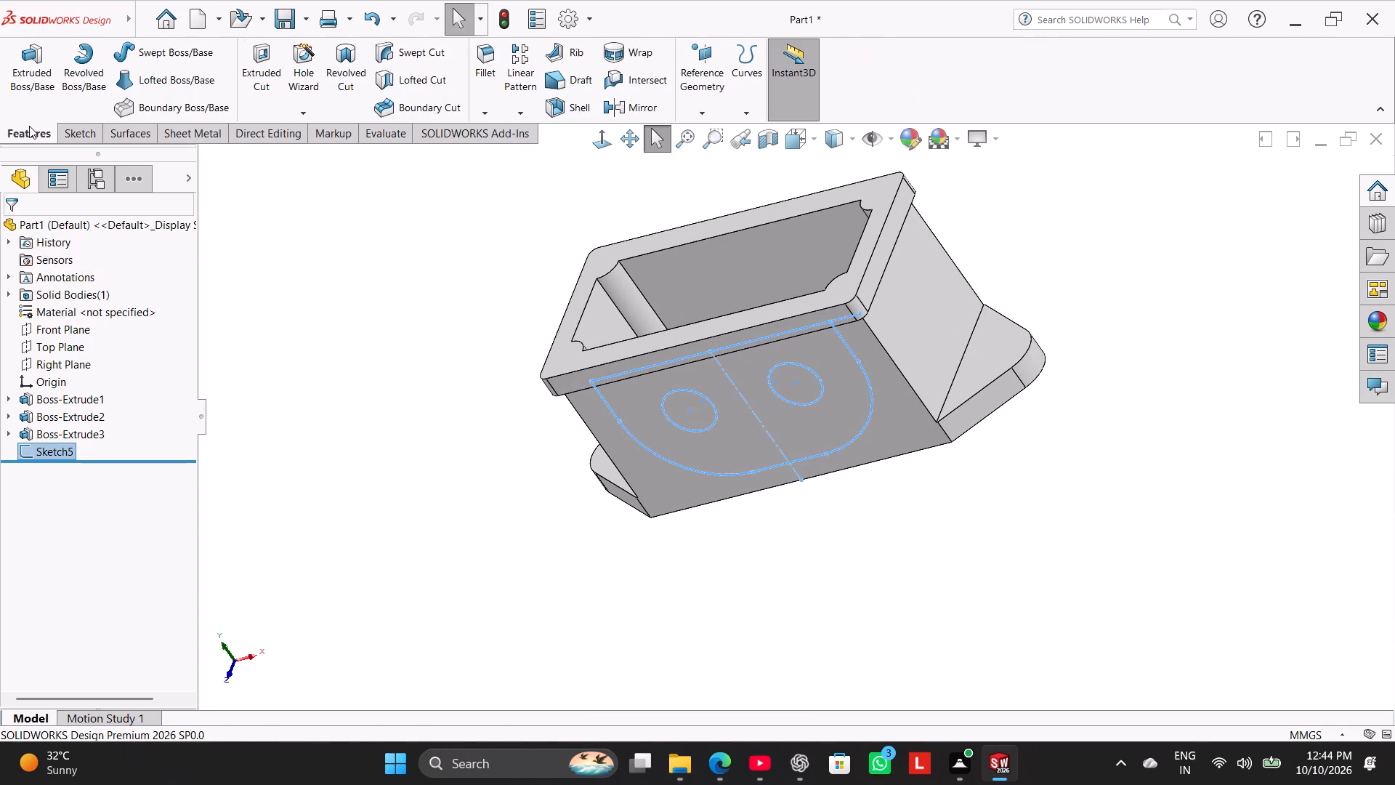
click(29, 76)
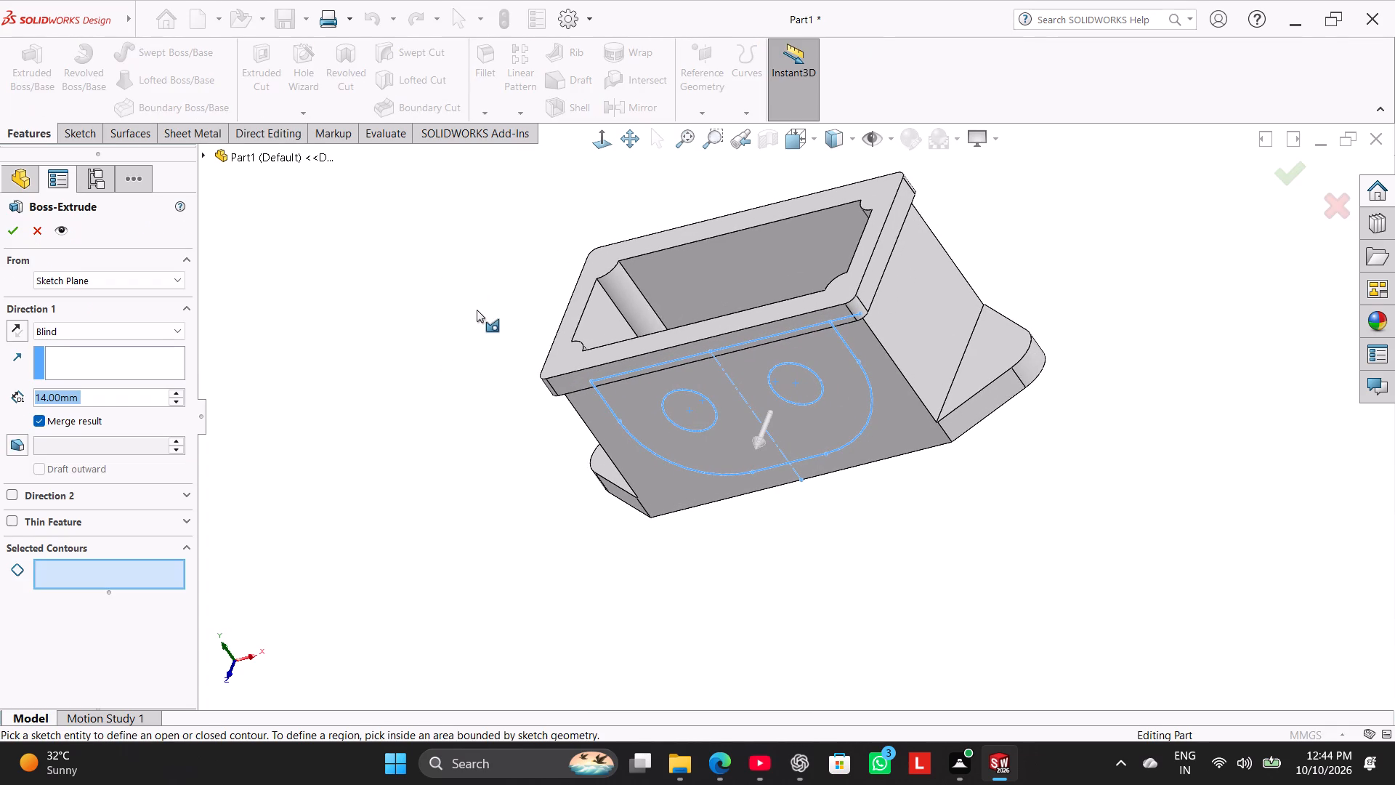
middle_drag(493, 323, 529, 345)
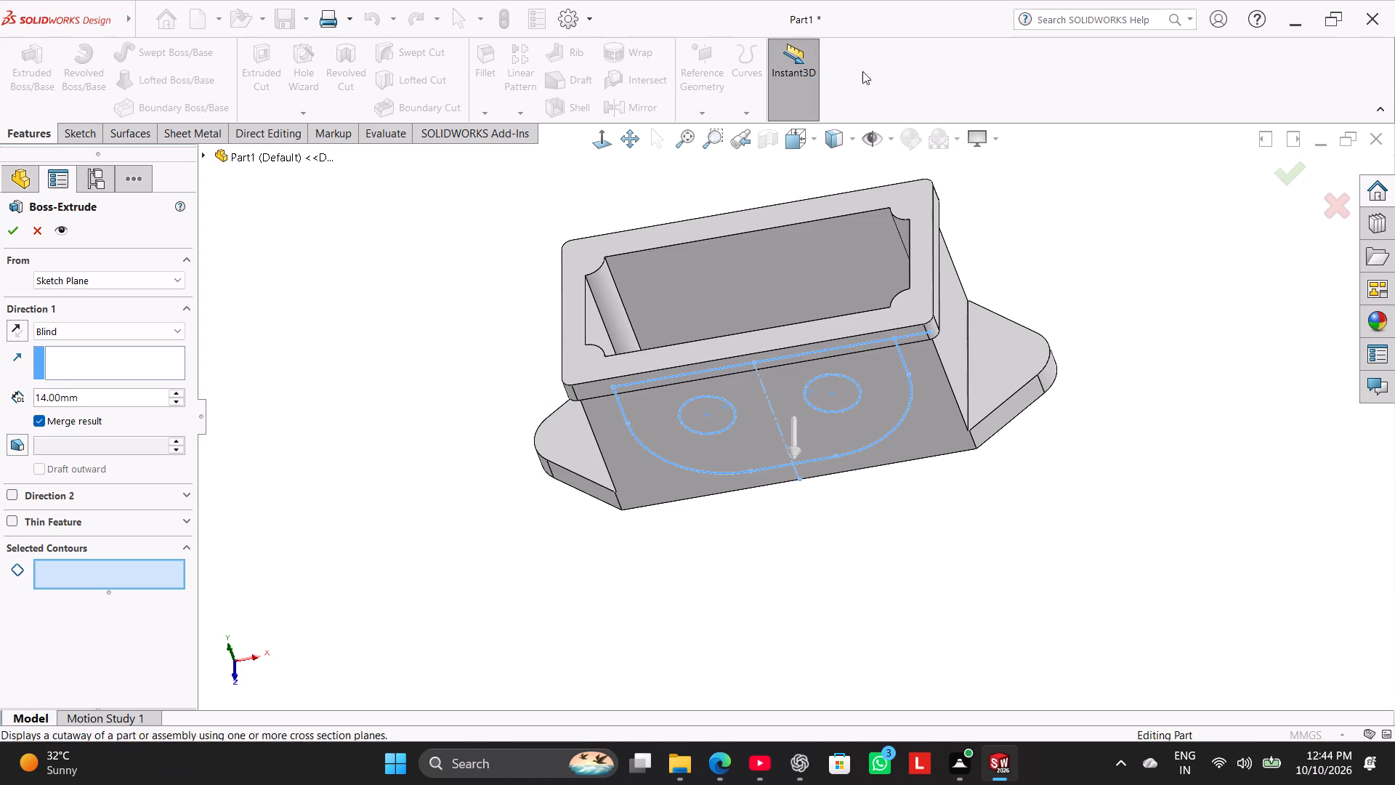
click(163, 582)
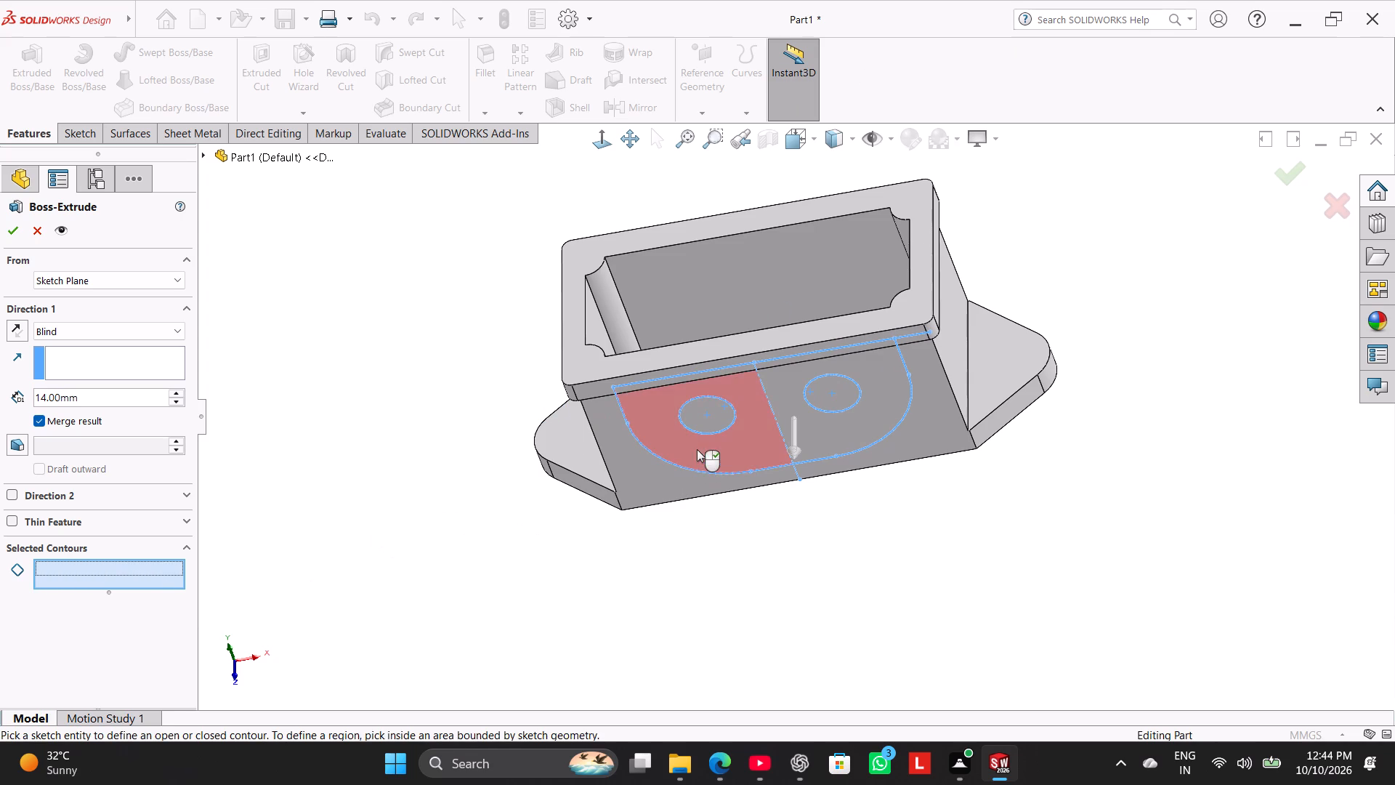
click(697, 449)
click(829, 418)
middle_drag(716, 532, 660, 380)
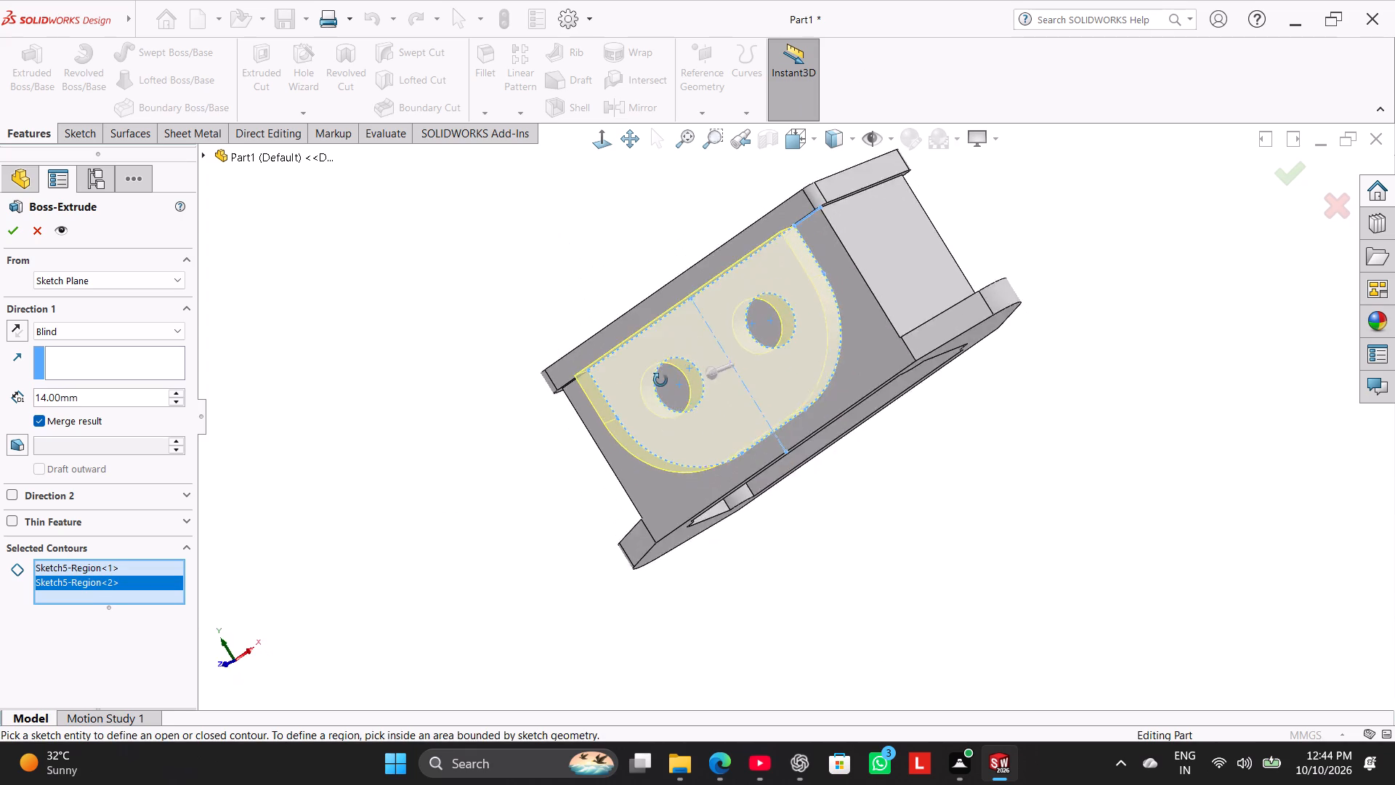
middle_drag(660, 380, 704, 370)
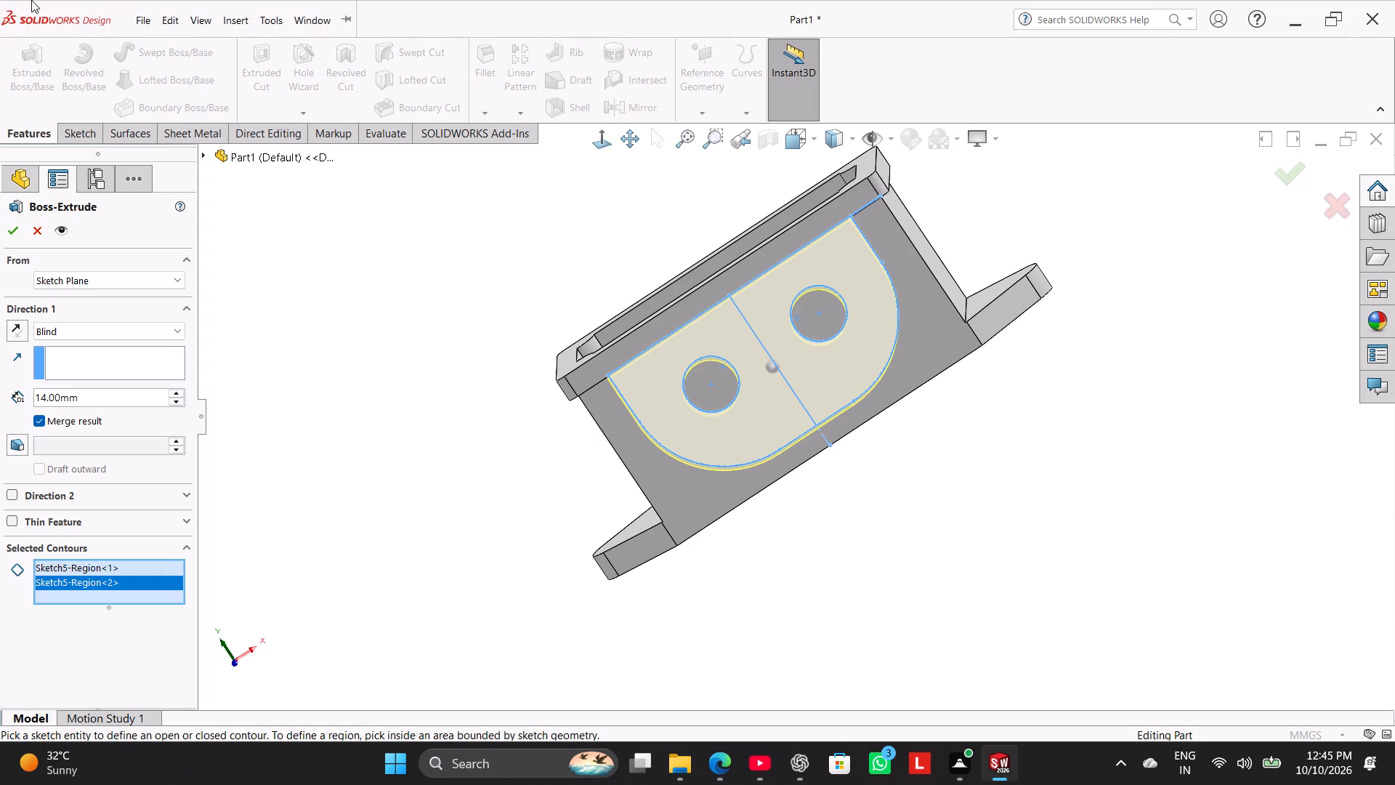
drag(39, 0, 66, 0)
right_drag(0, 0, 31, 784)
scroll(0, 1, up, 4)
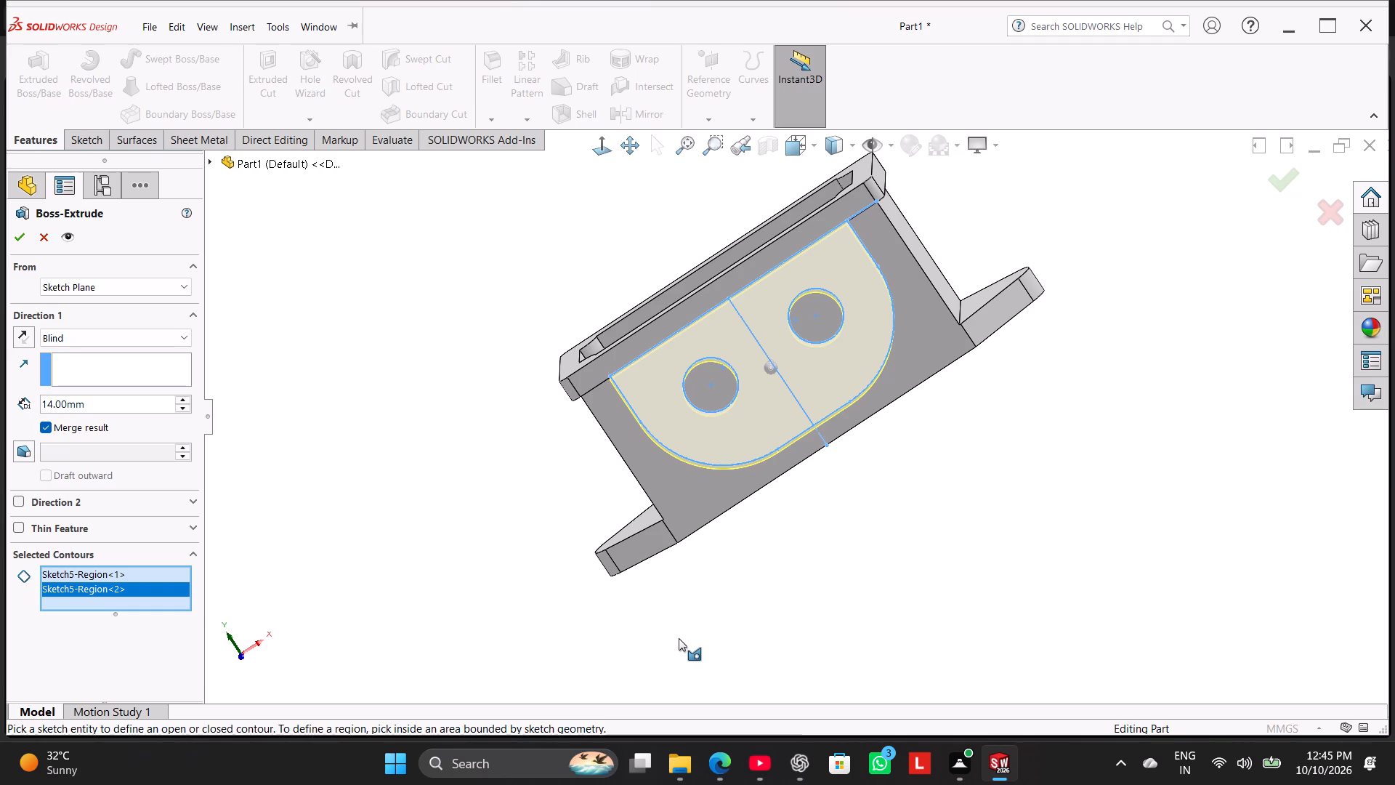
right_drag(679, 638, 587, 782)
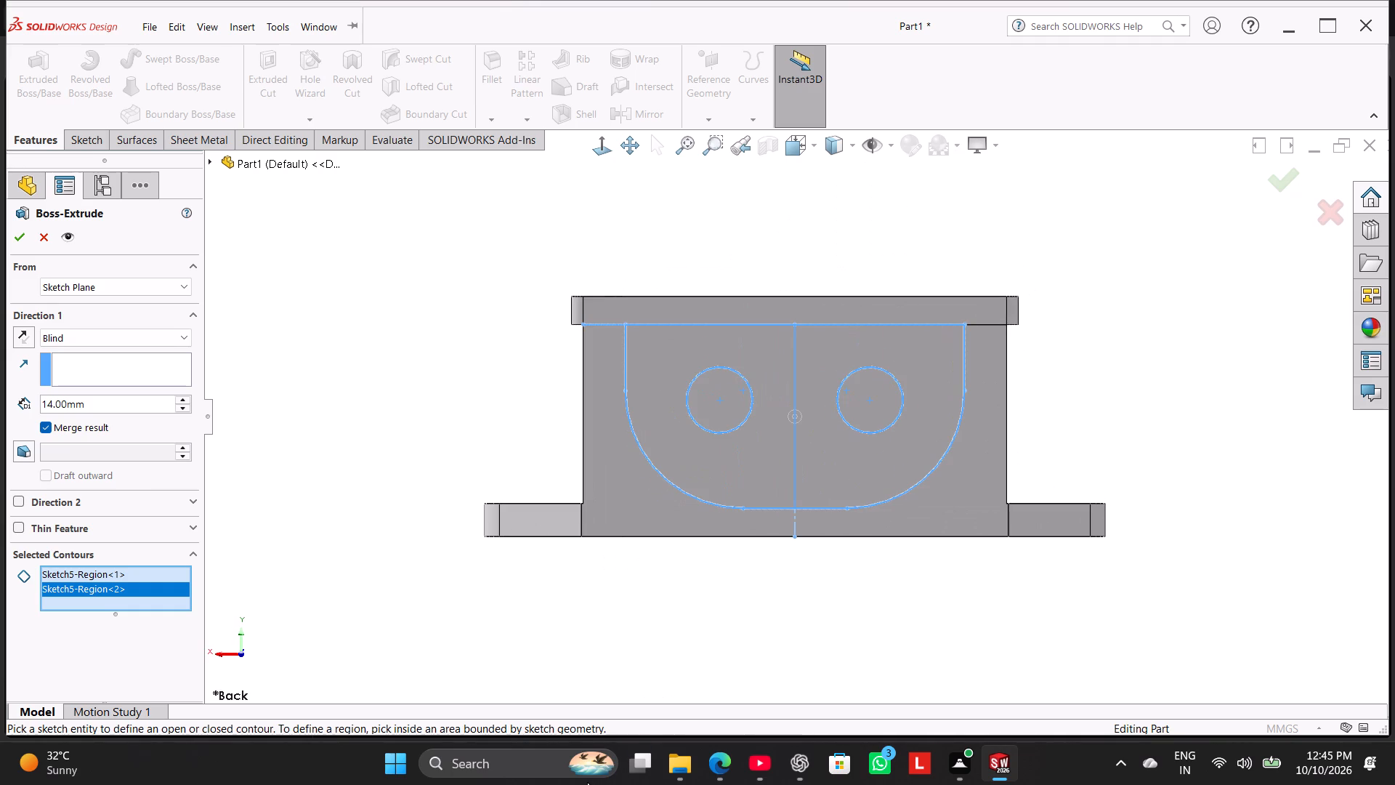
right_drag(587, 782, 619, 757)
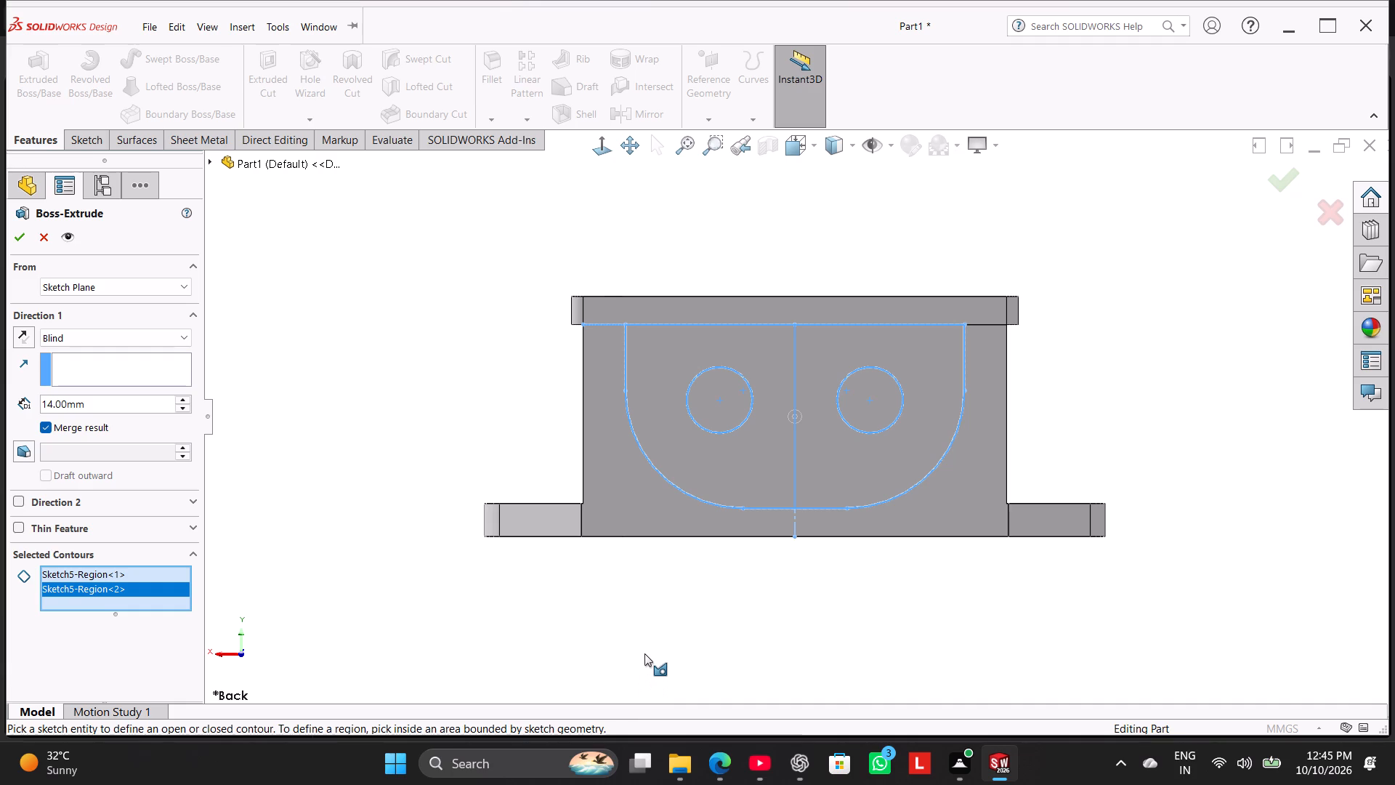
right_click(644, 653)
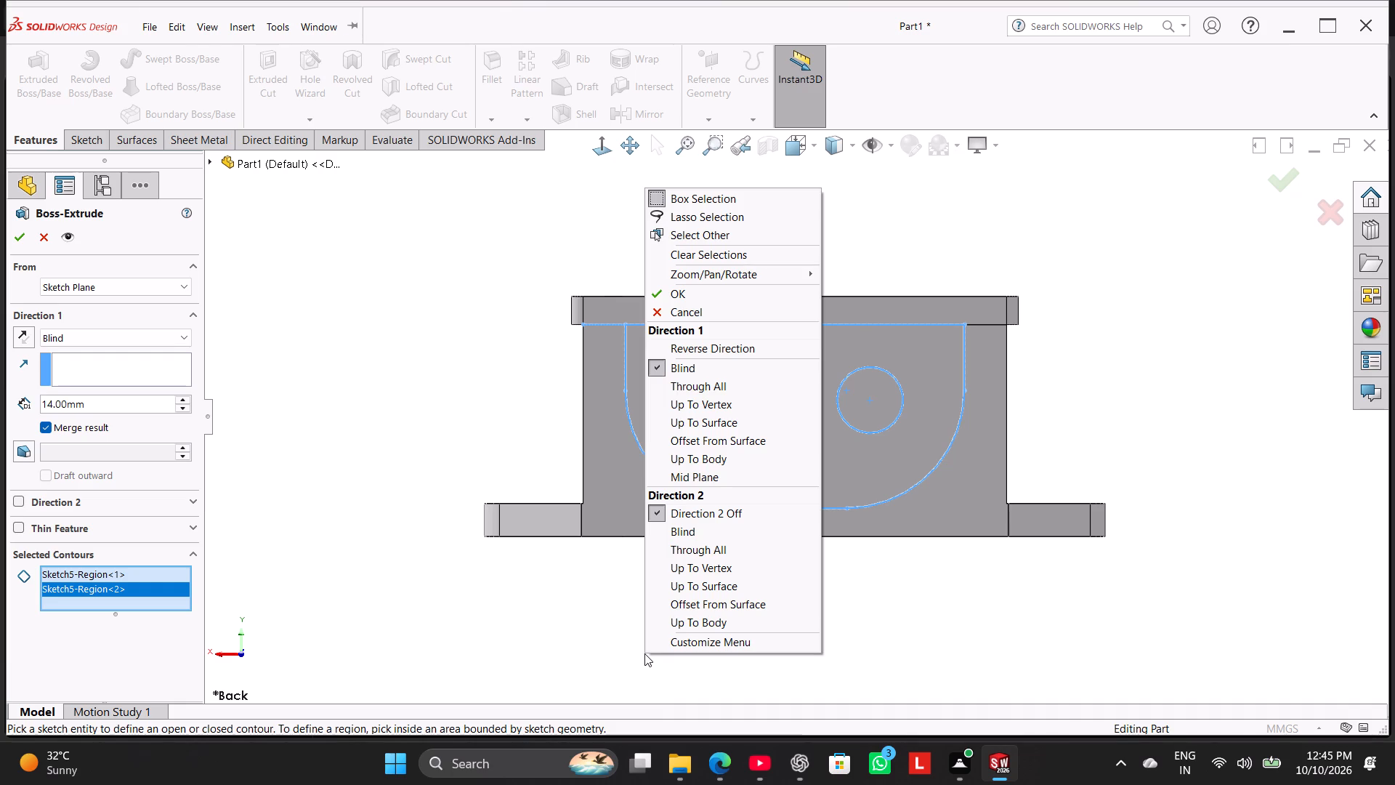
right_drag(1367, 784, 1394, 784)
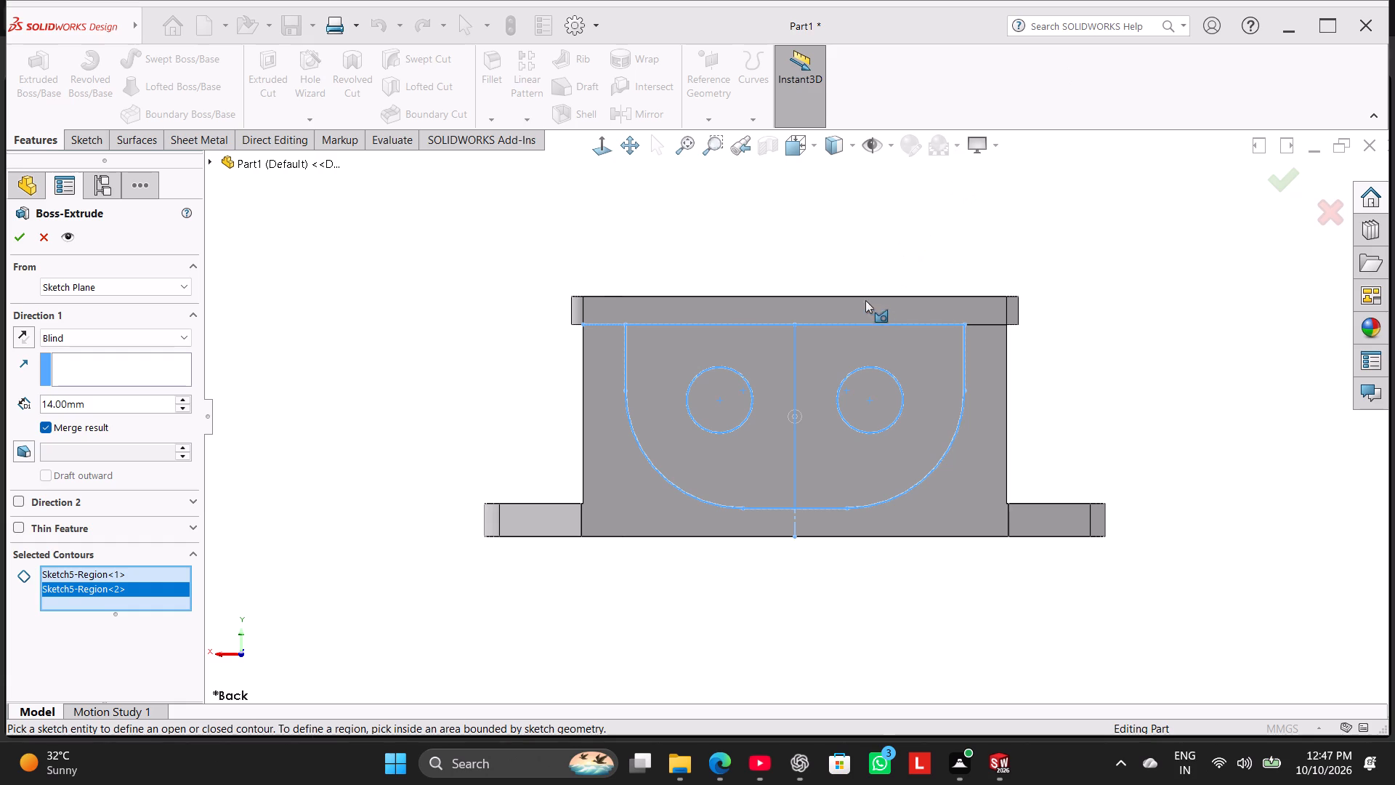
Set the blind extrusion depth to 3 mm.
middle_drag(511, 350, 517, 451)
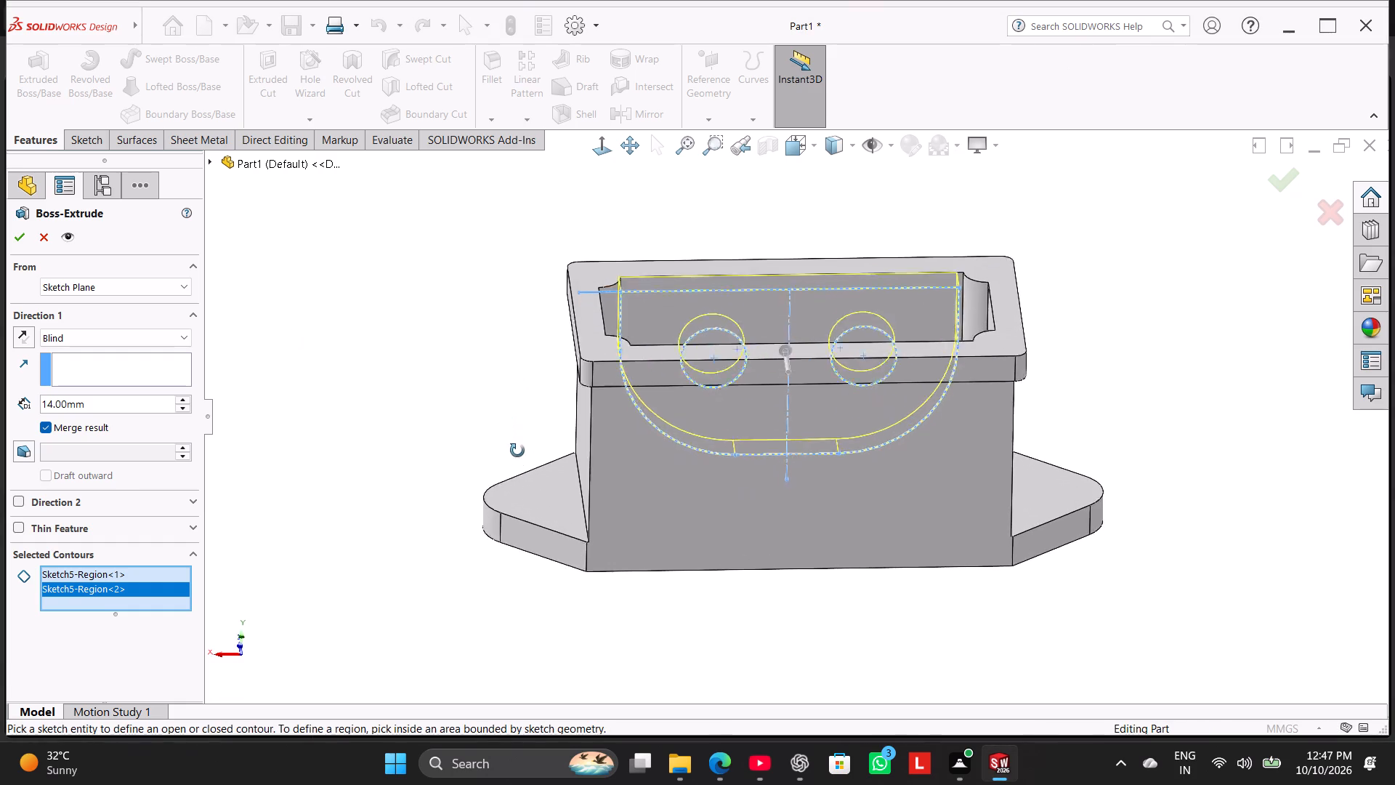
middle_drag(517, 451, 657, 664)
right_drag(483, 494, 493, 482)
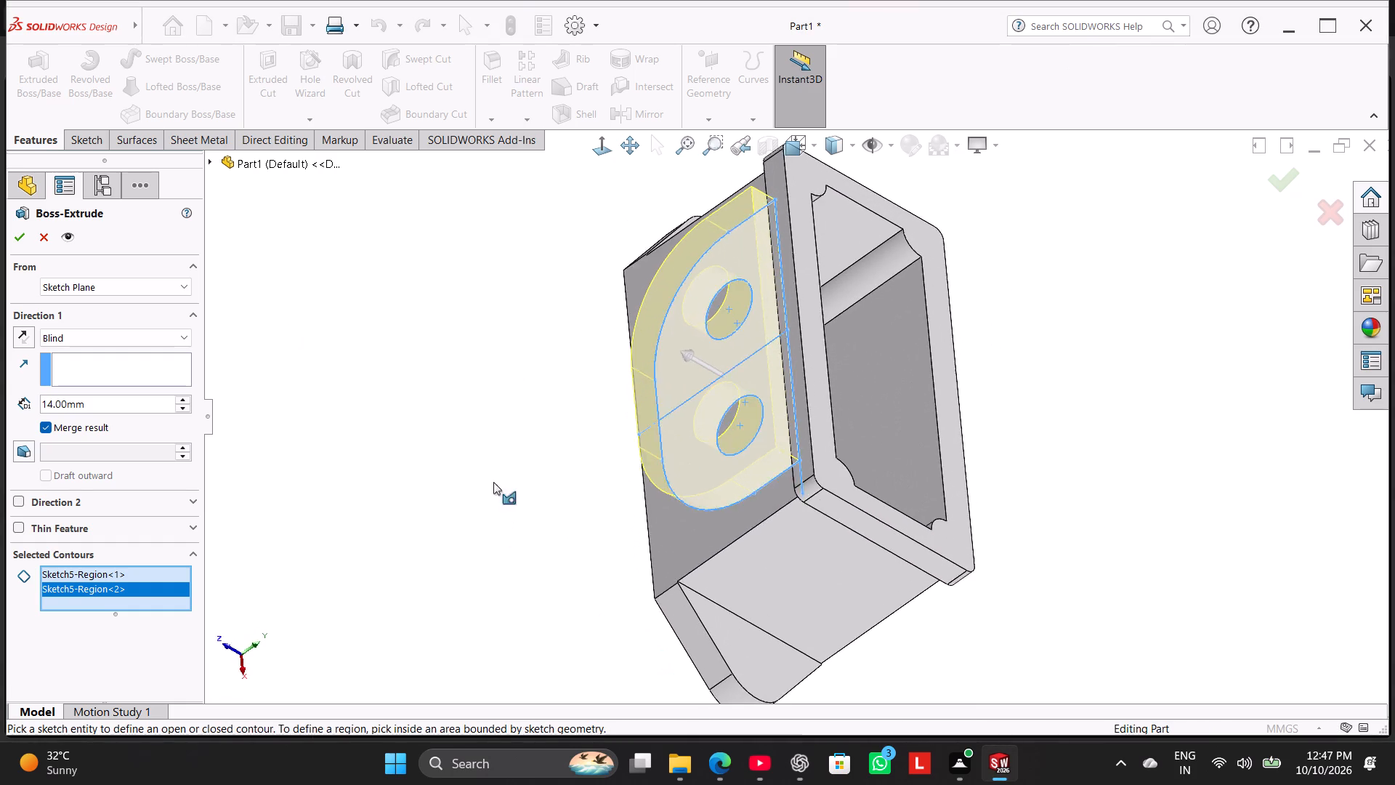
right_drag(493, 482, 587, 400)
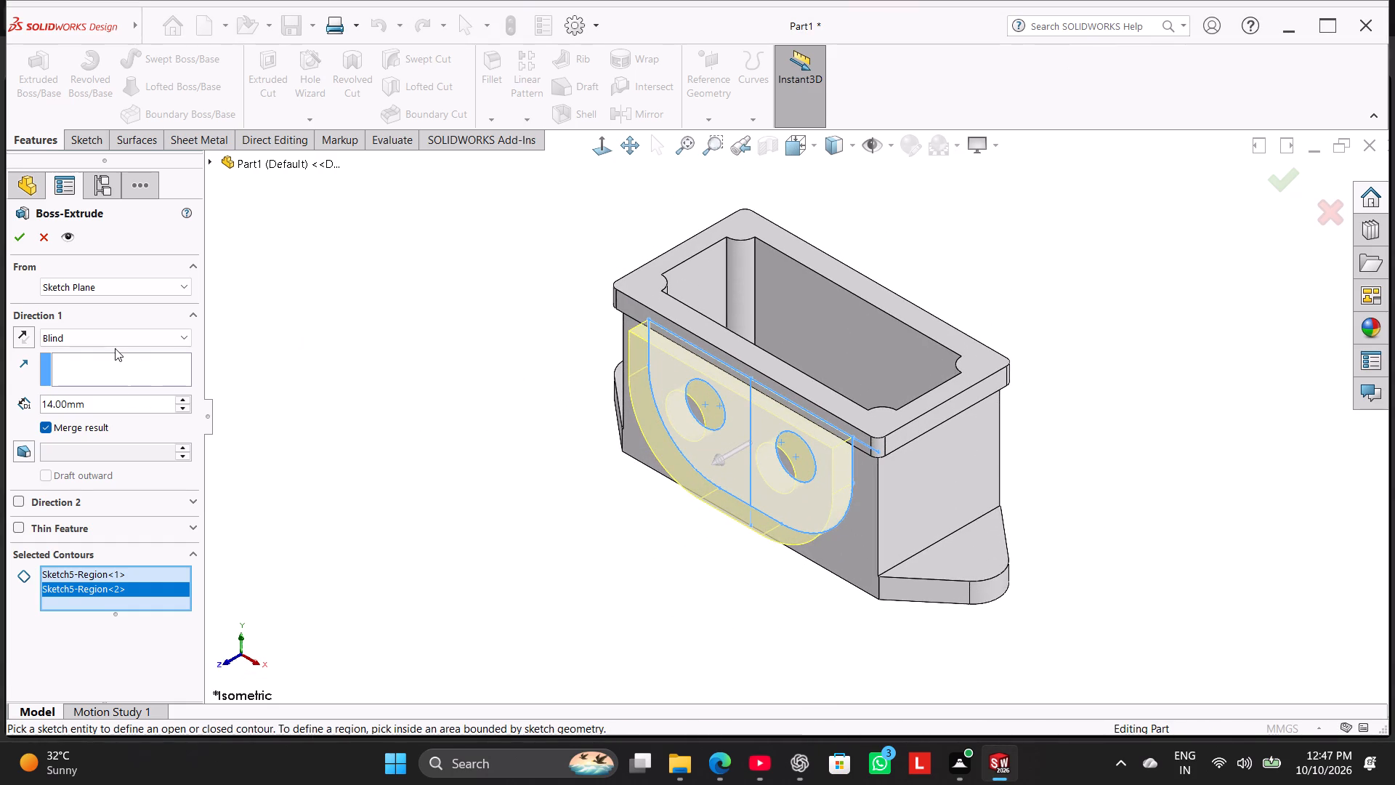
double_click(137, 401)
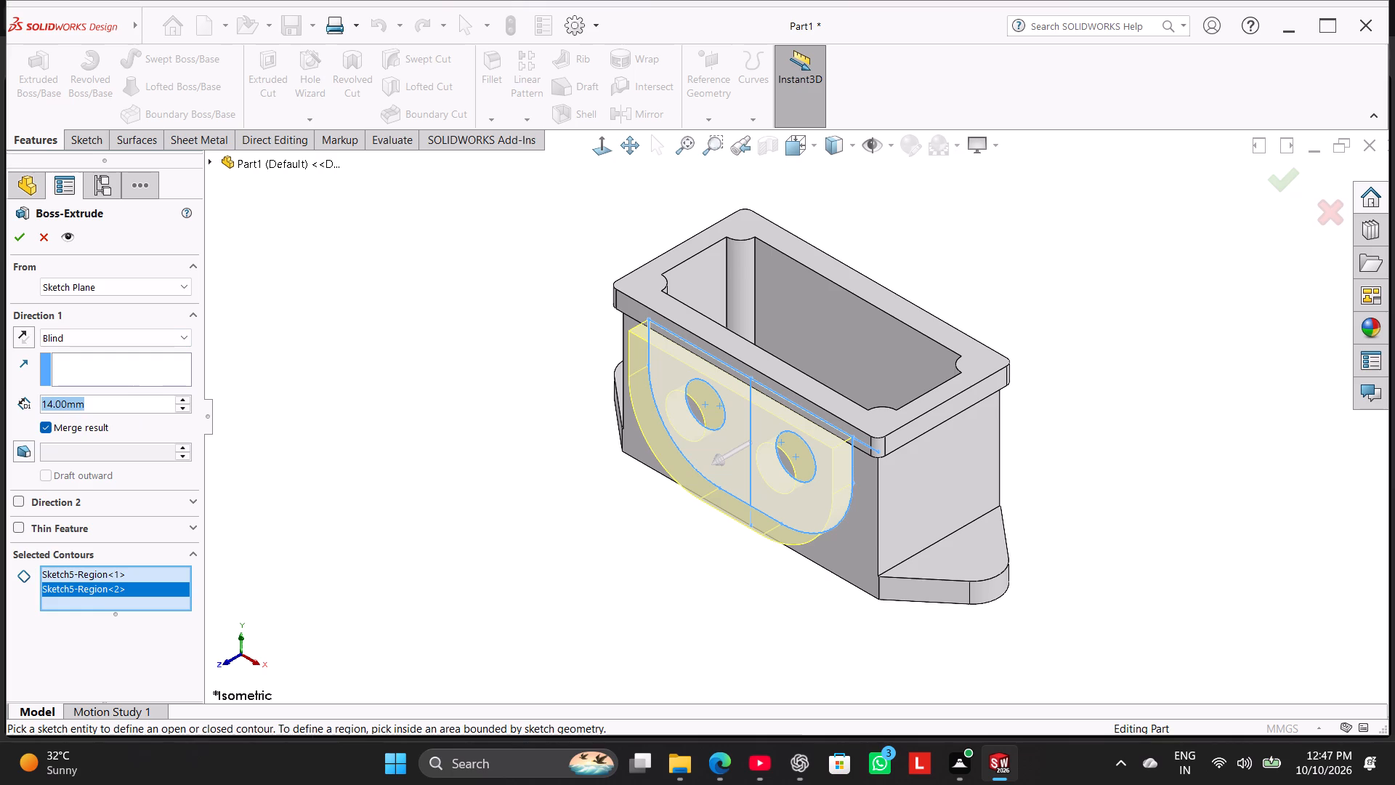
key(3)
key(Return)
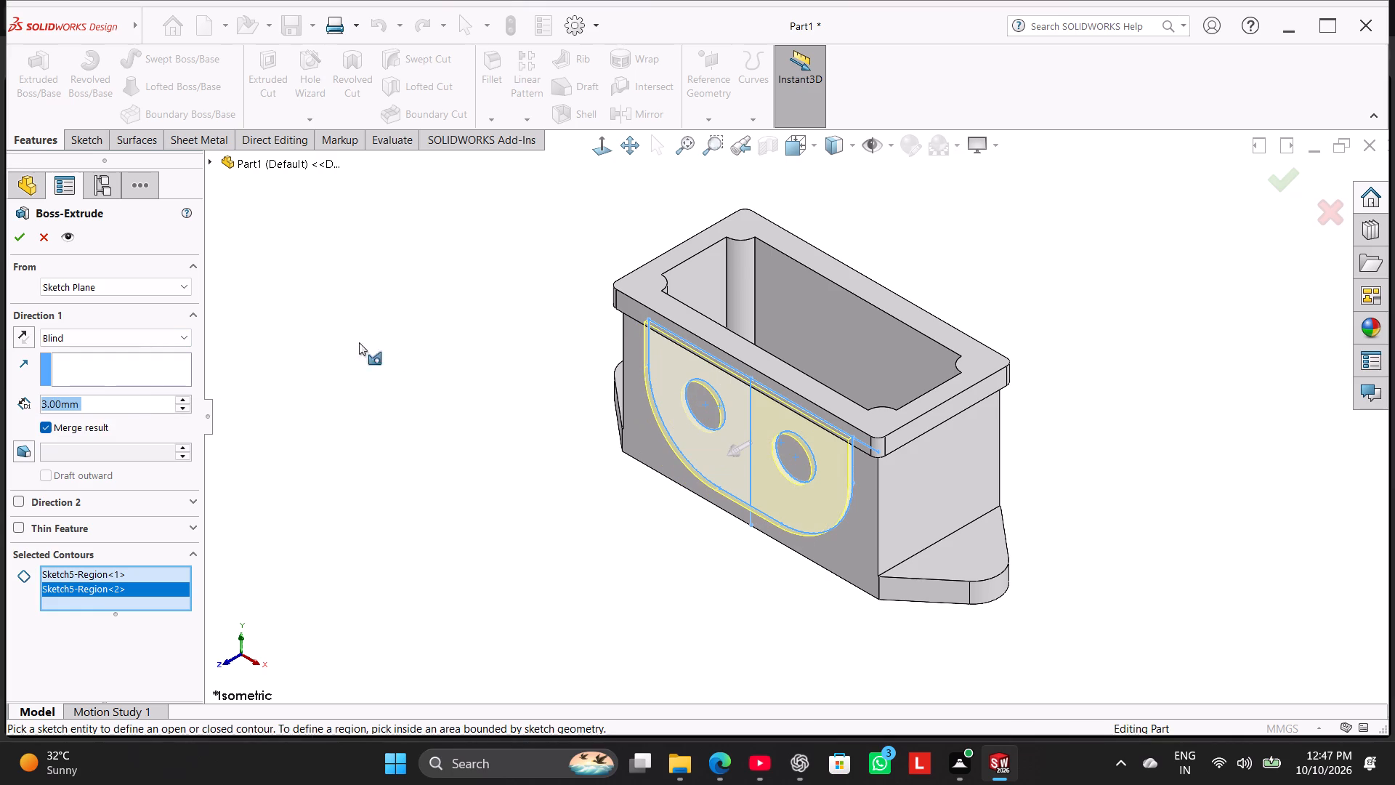
Start the extrusion at a 3 mm offset from the sketch plane and reverse the offset toward the housing's interior.
middle_drag(464, 389, 499, 440)
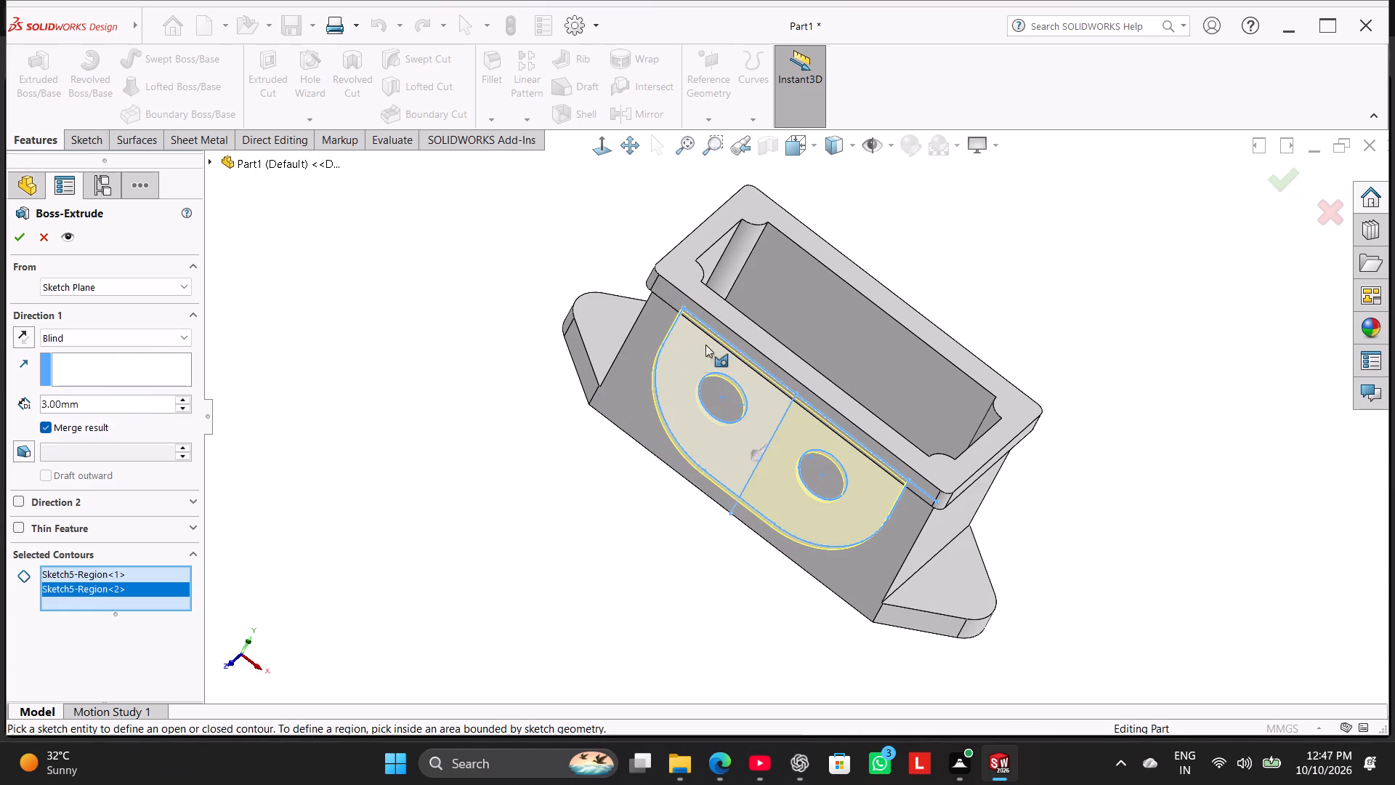
scroll(844, 345, down, 3)
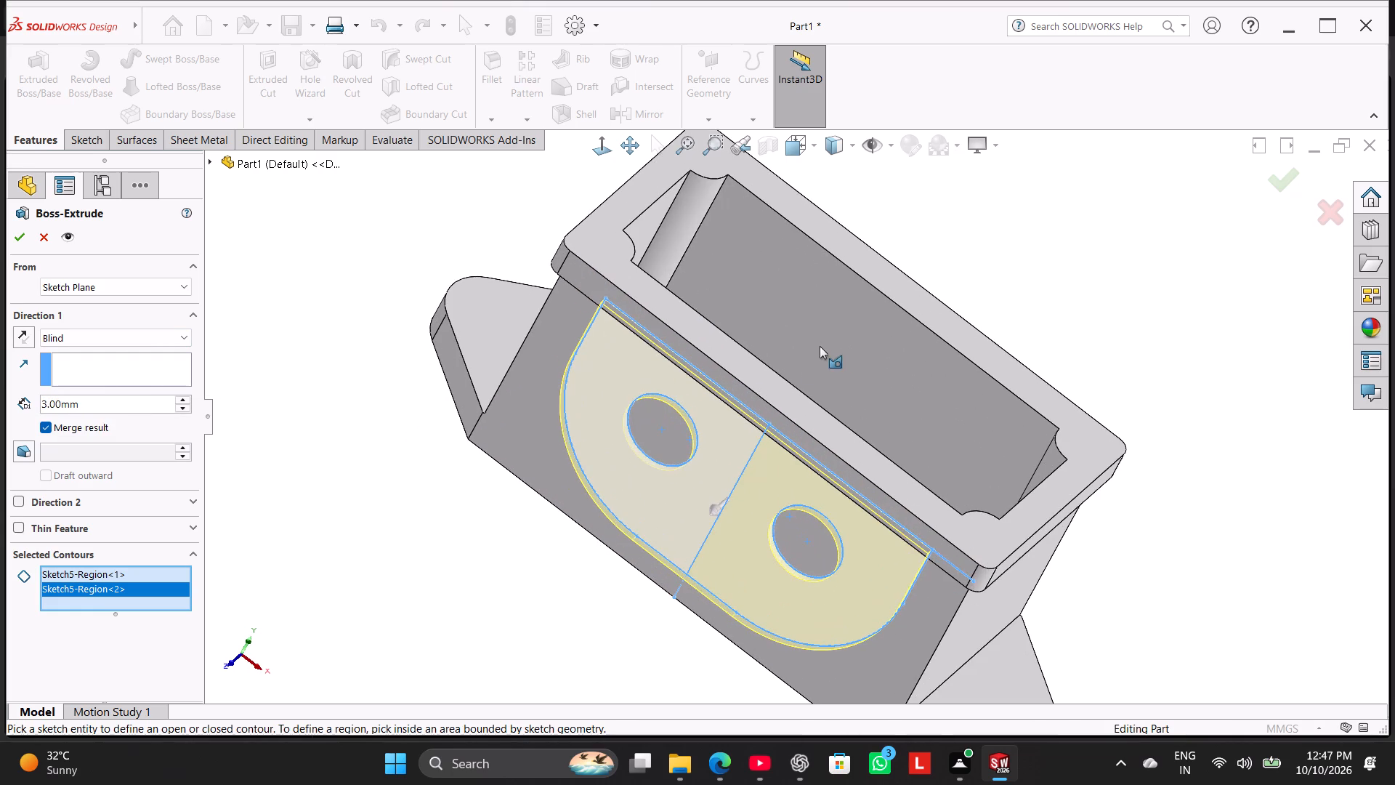
middle_drag(791, 356, 706, 330)
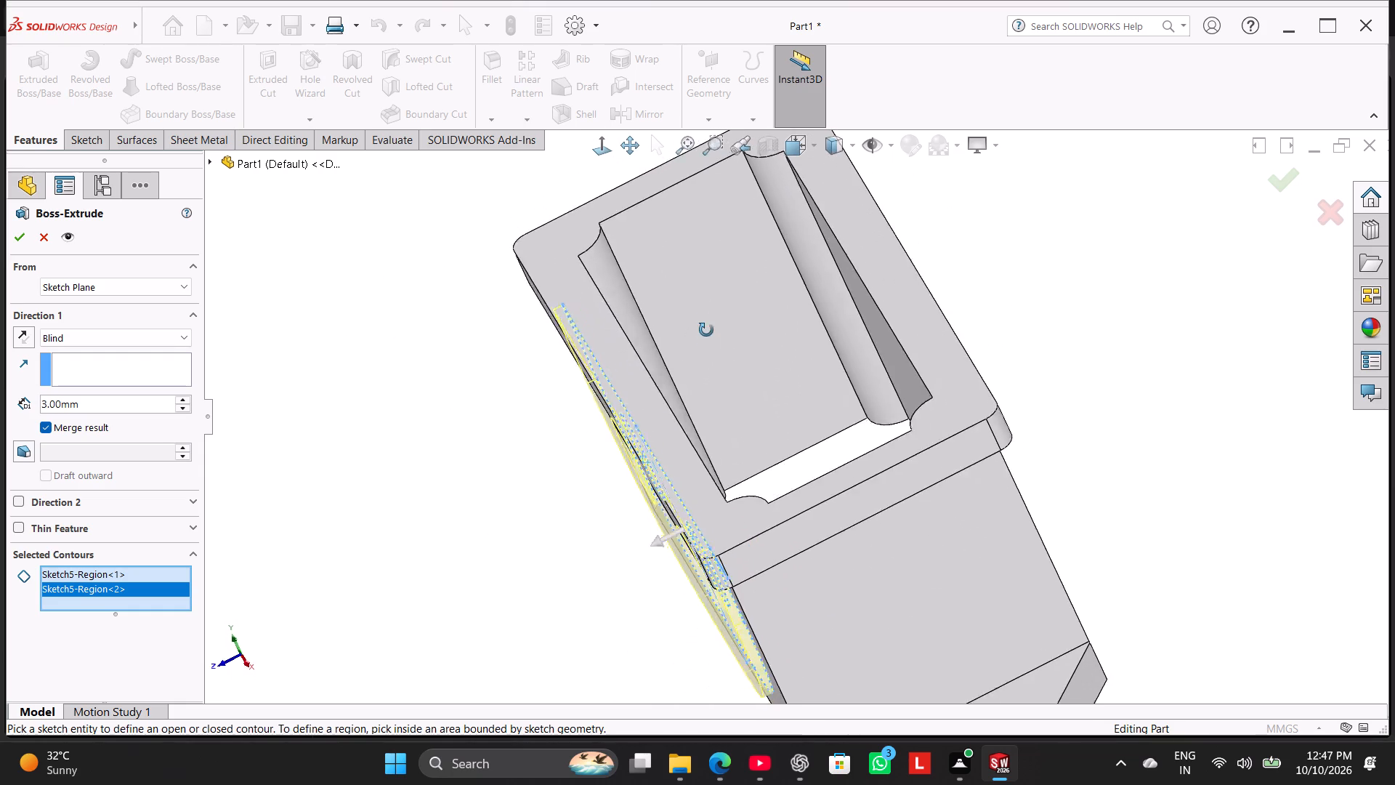
middle_drag(706, 330, 738, 227)
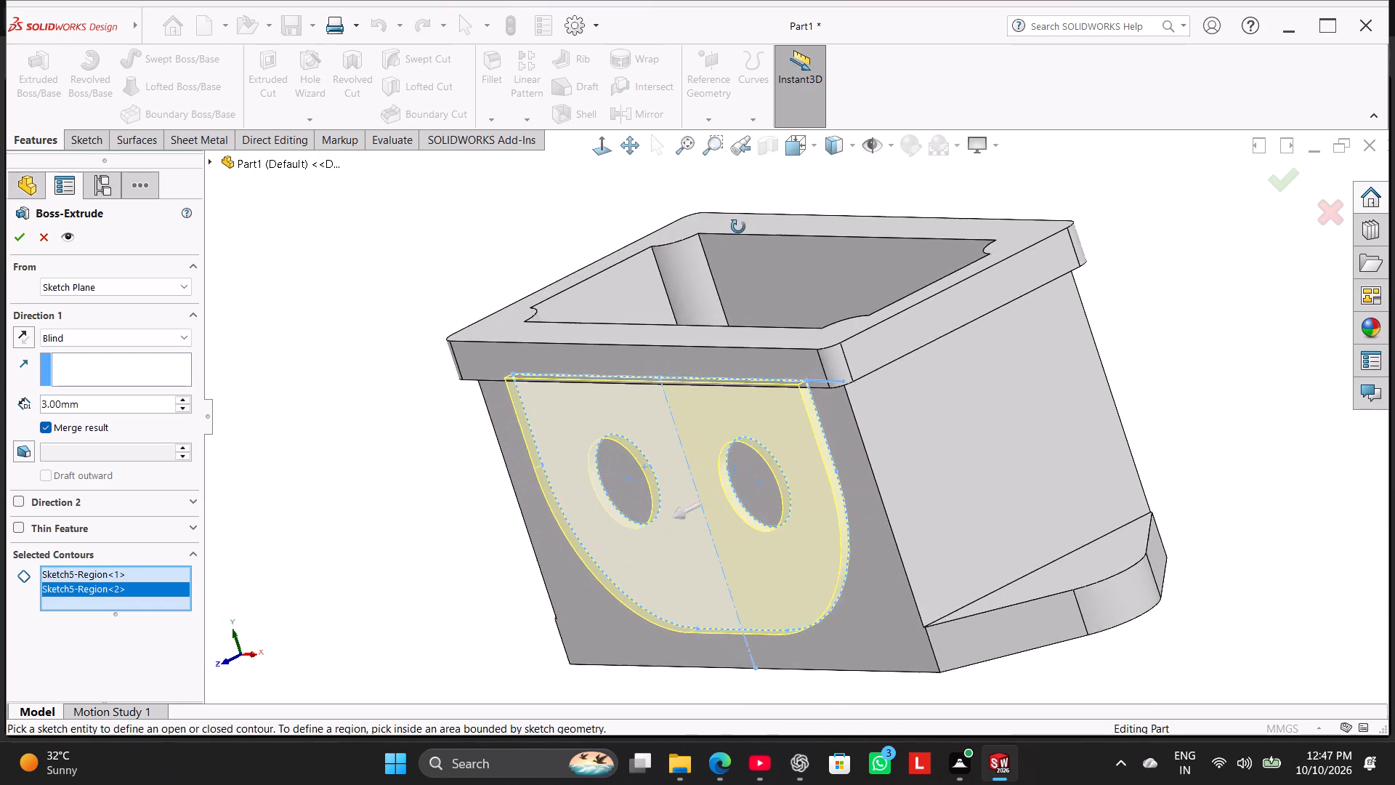
middle_drag(738, 227, 712, 249)
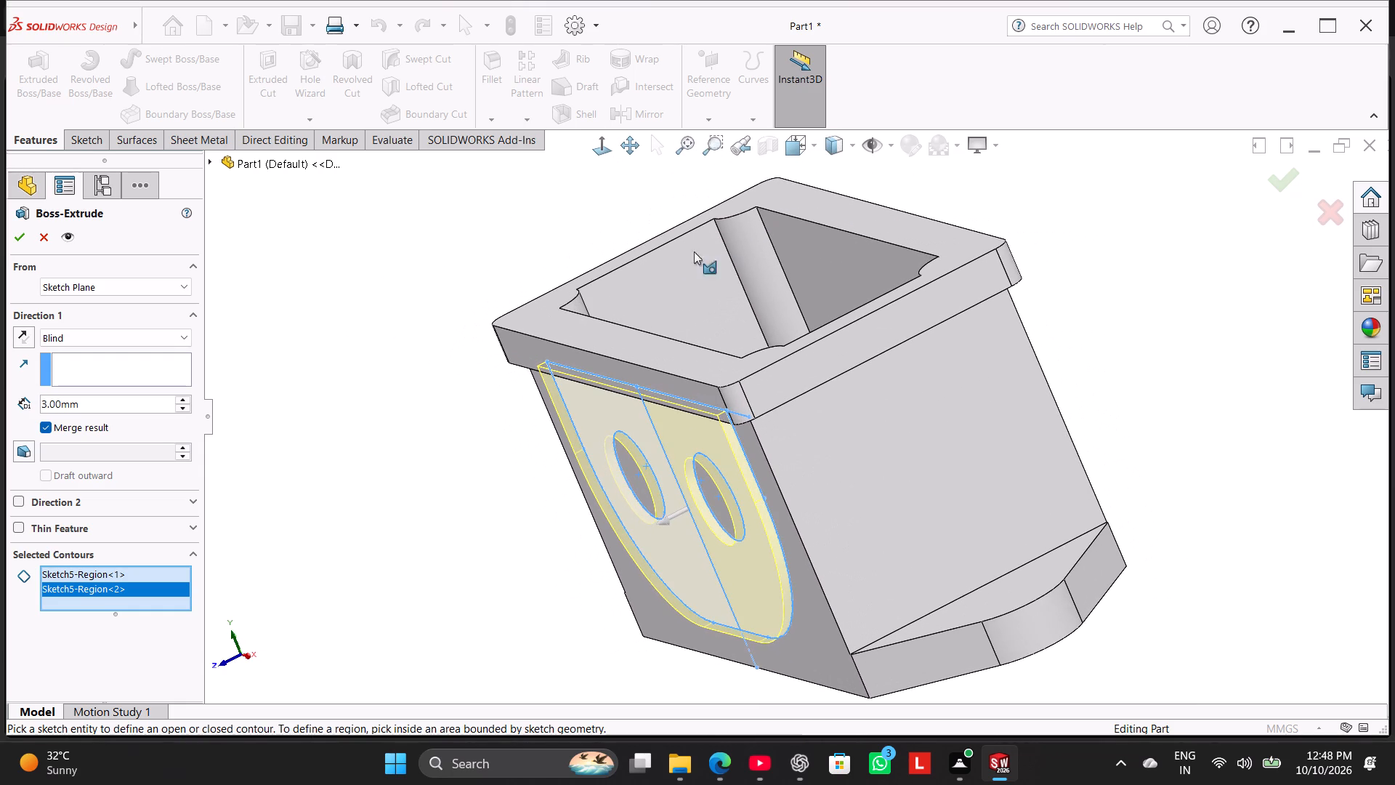
click(138, 281)
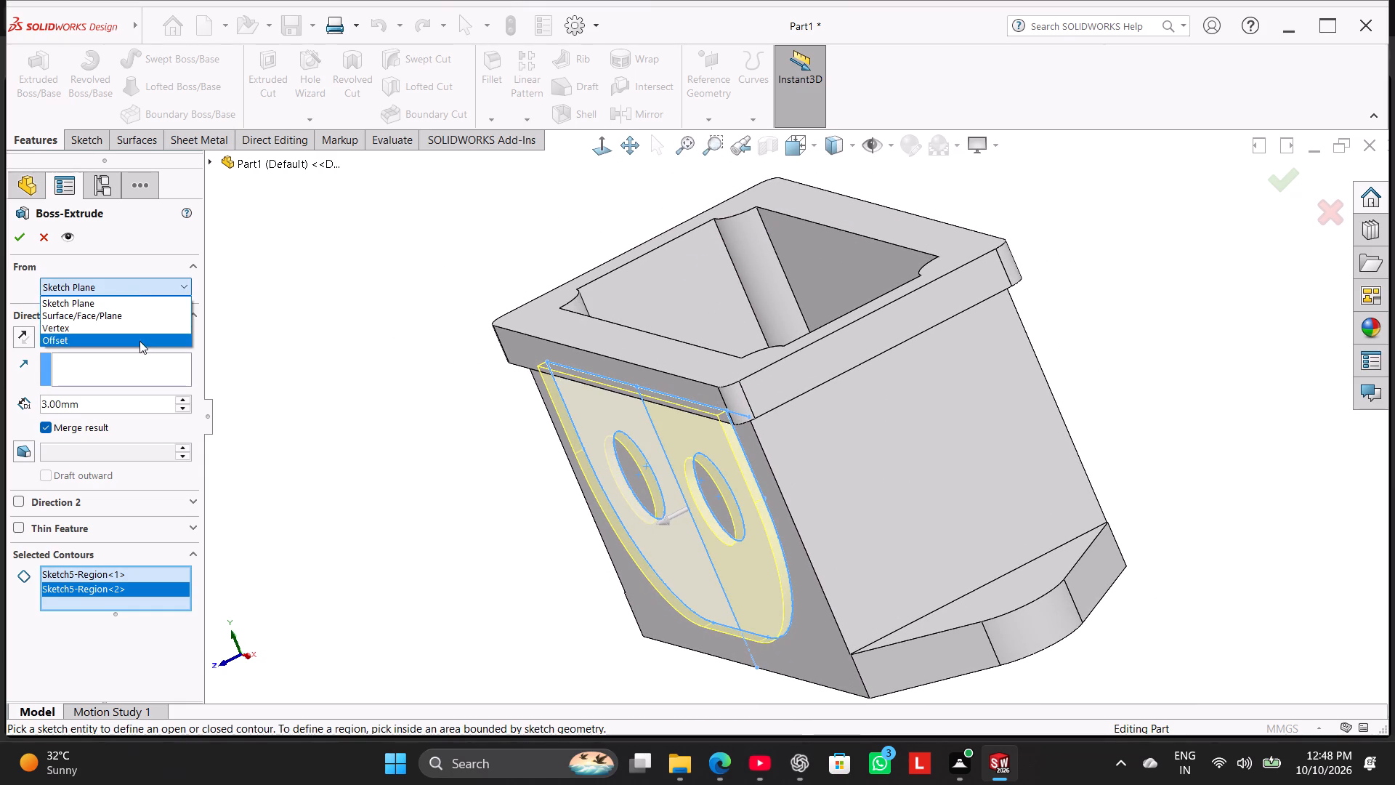
click(139, 341)
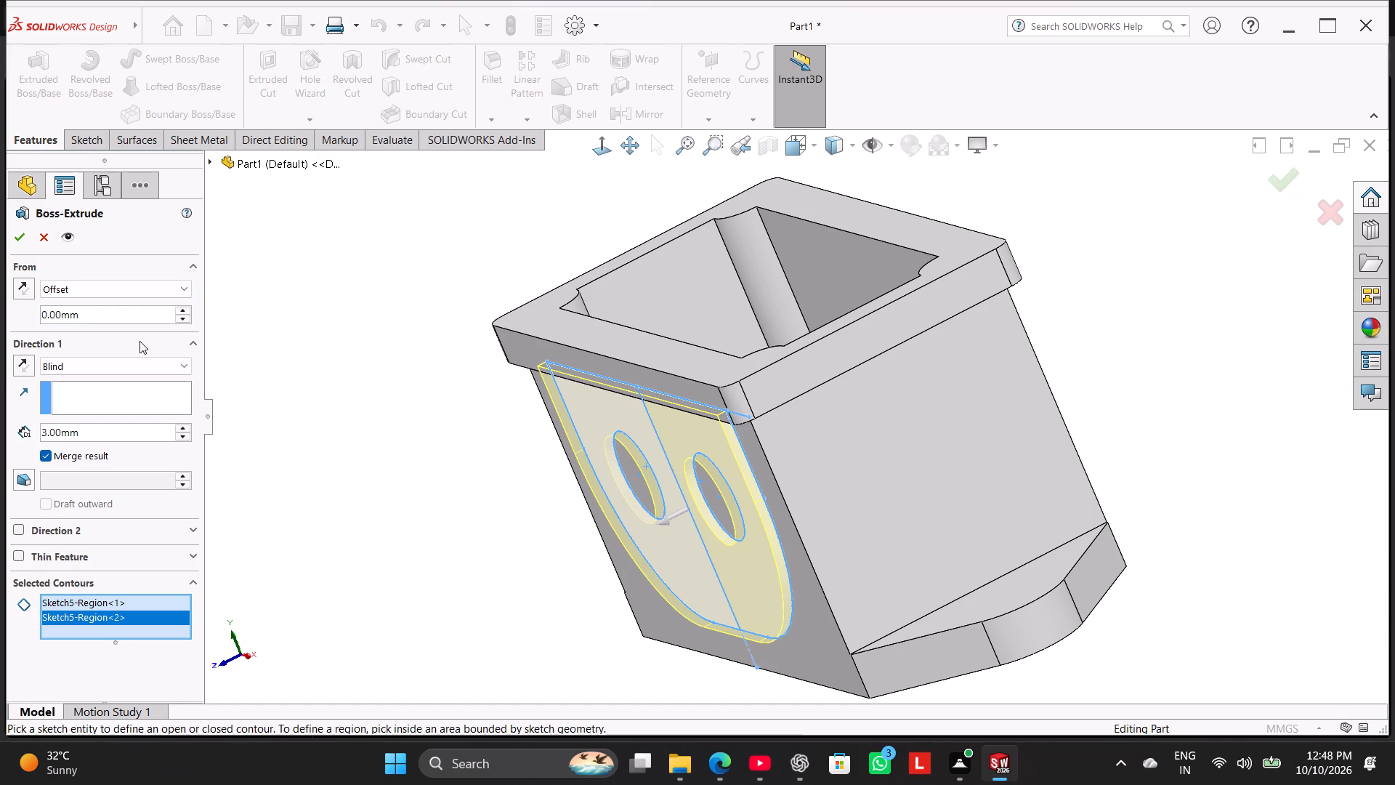
key(3)
double_click(119, 312)
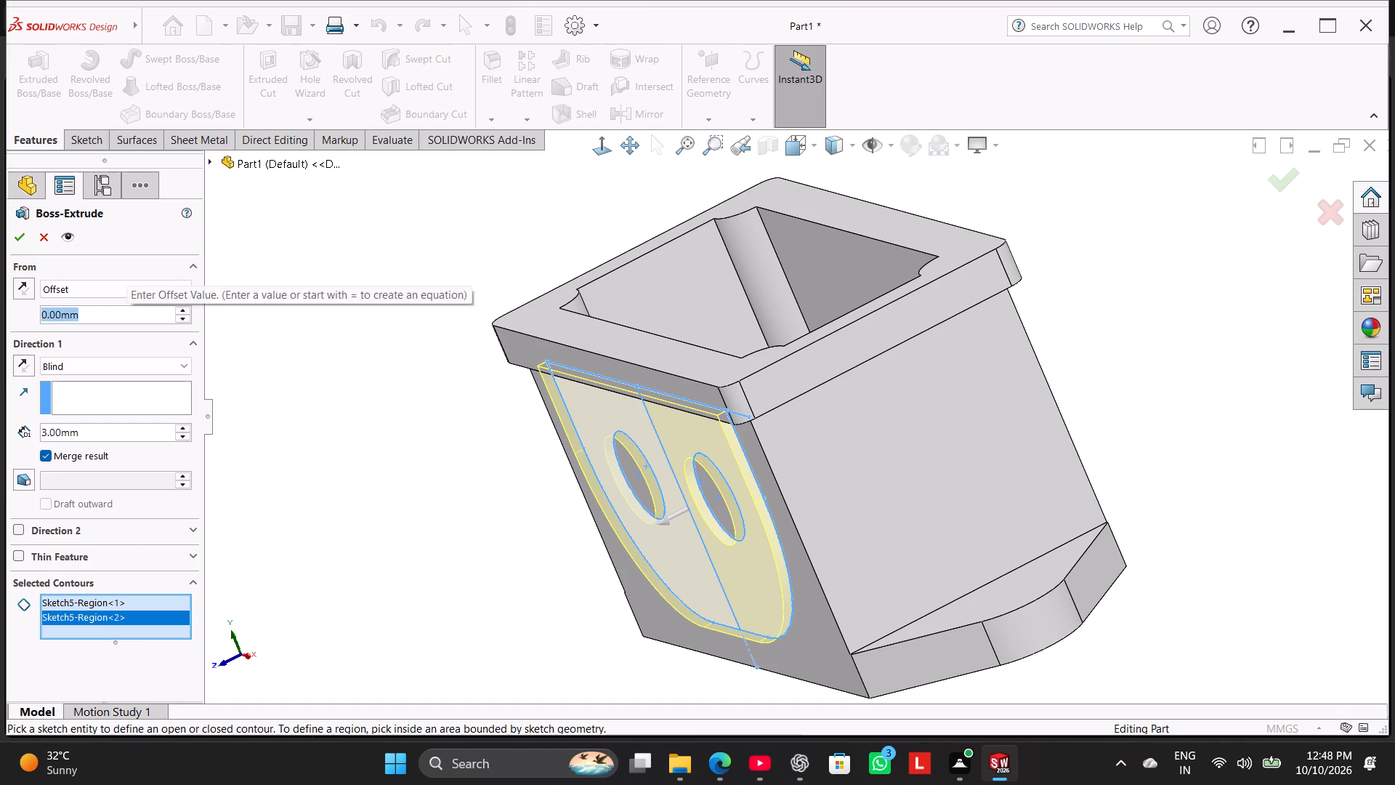
key(3)
key(Return)
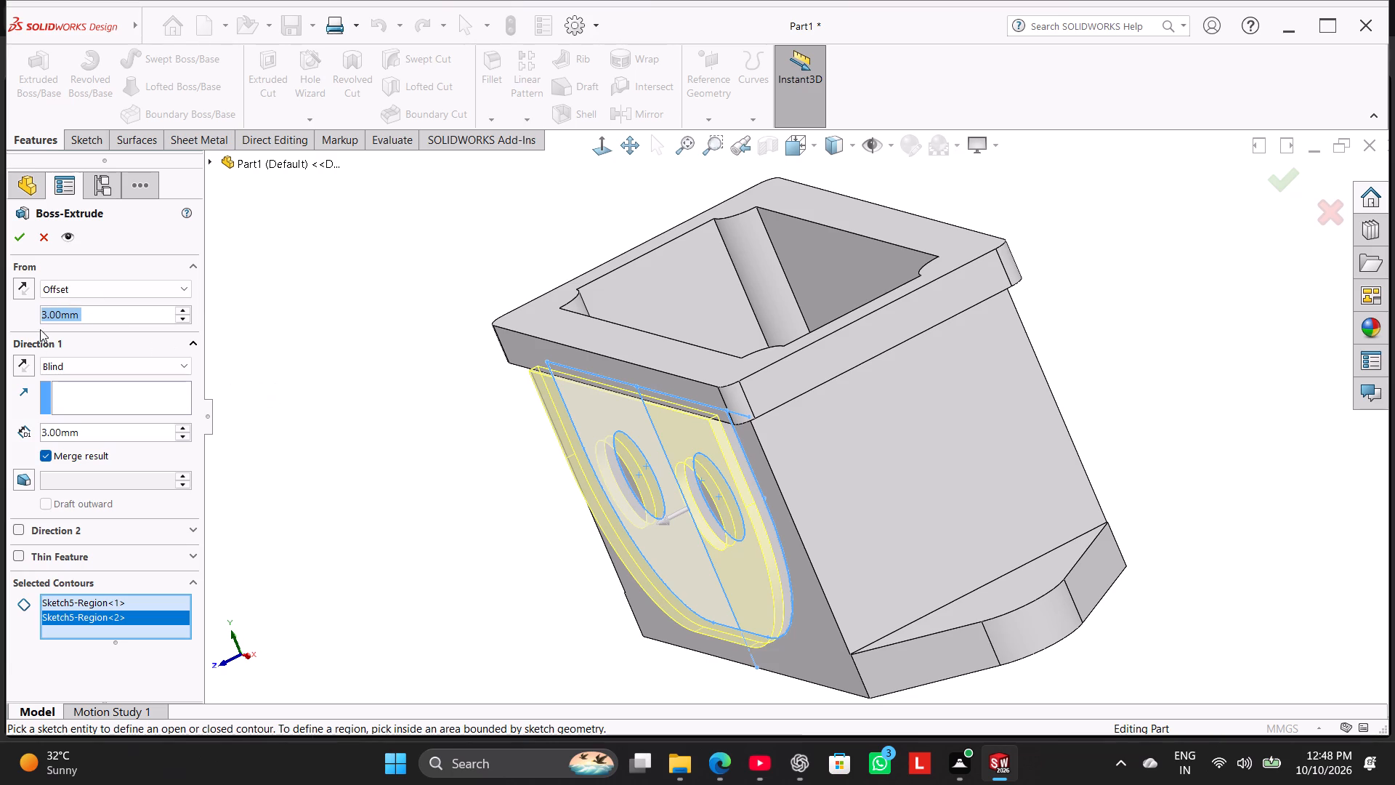
click(28, 287)
Set the blind extrusion depth to 18 mm.
middle_drag(508, 426, 527, 378)
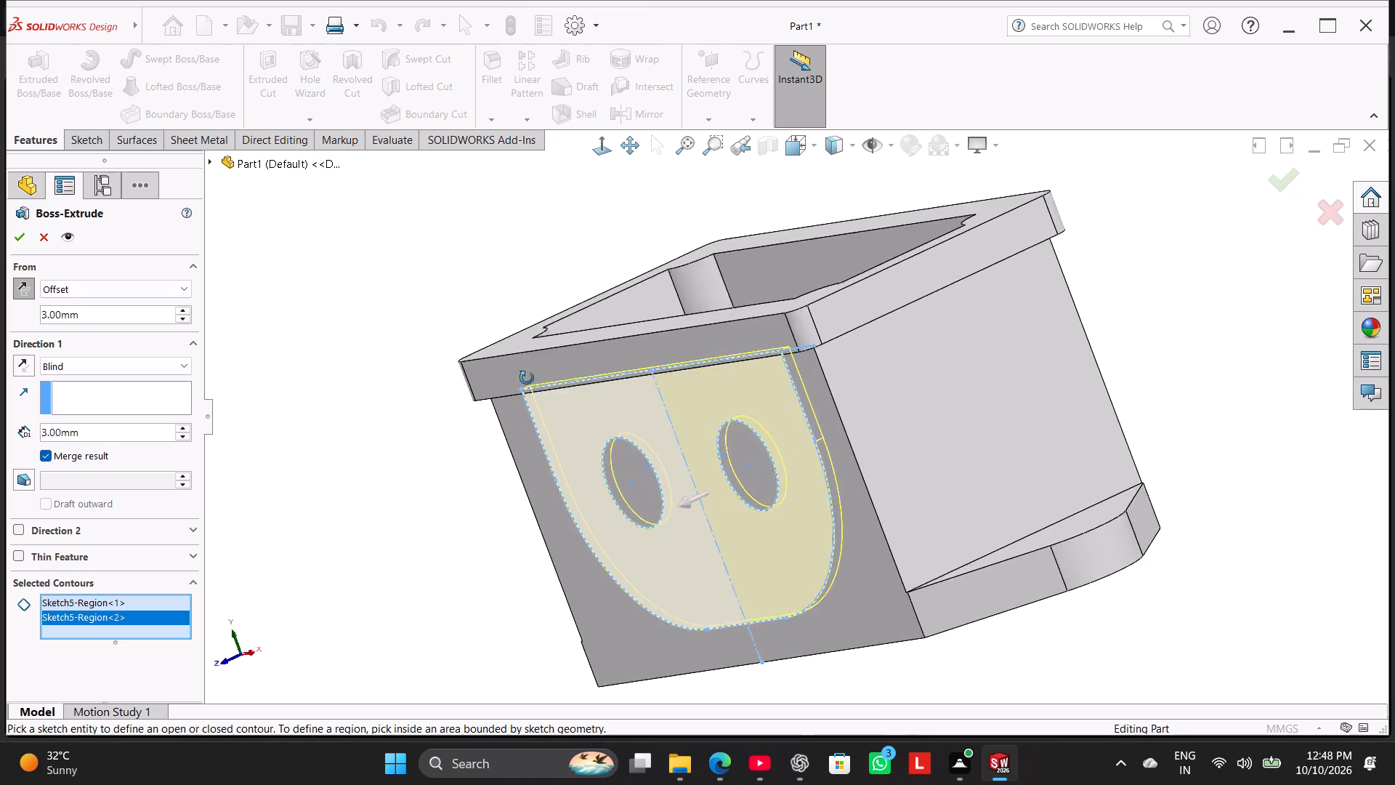
middle_drag(527, 378, 703, 361)
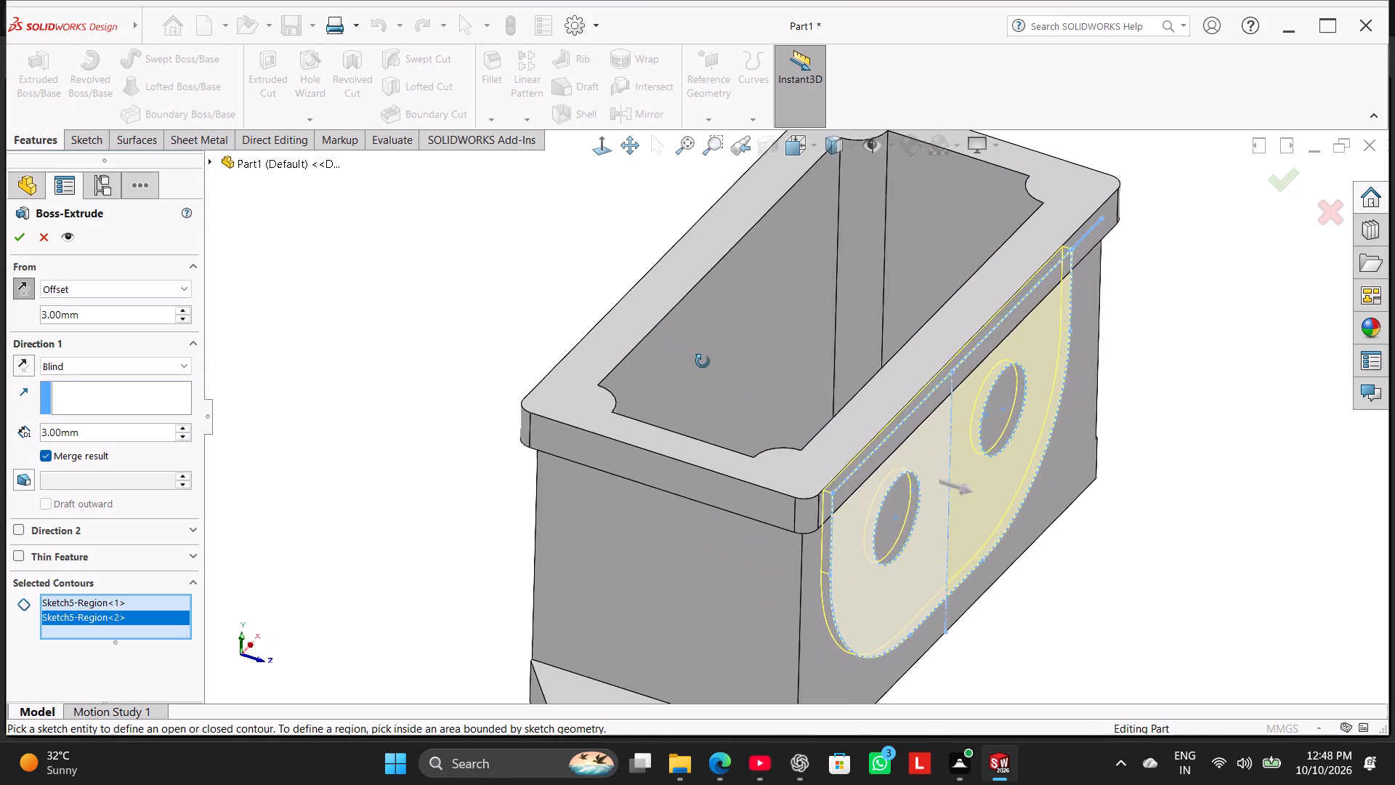
middle_drag(703, 361, 710, 366)
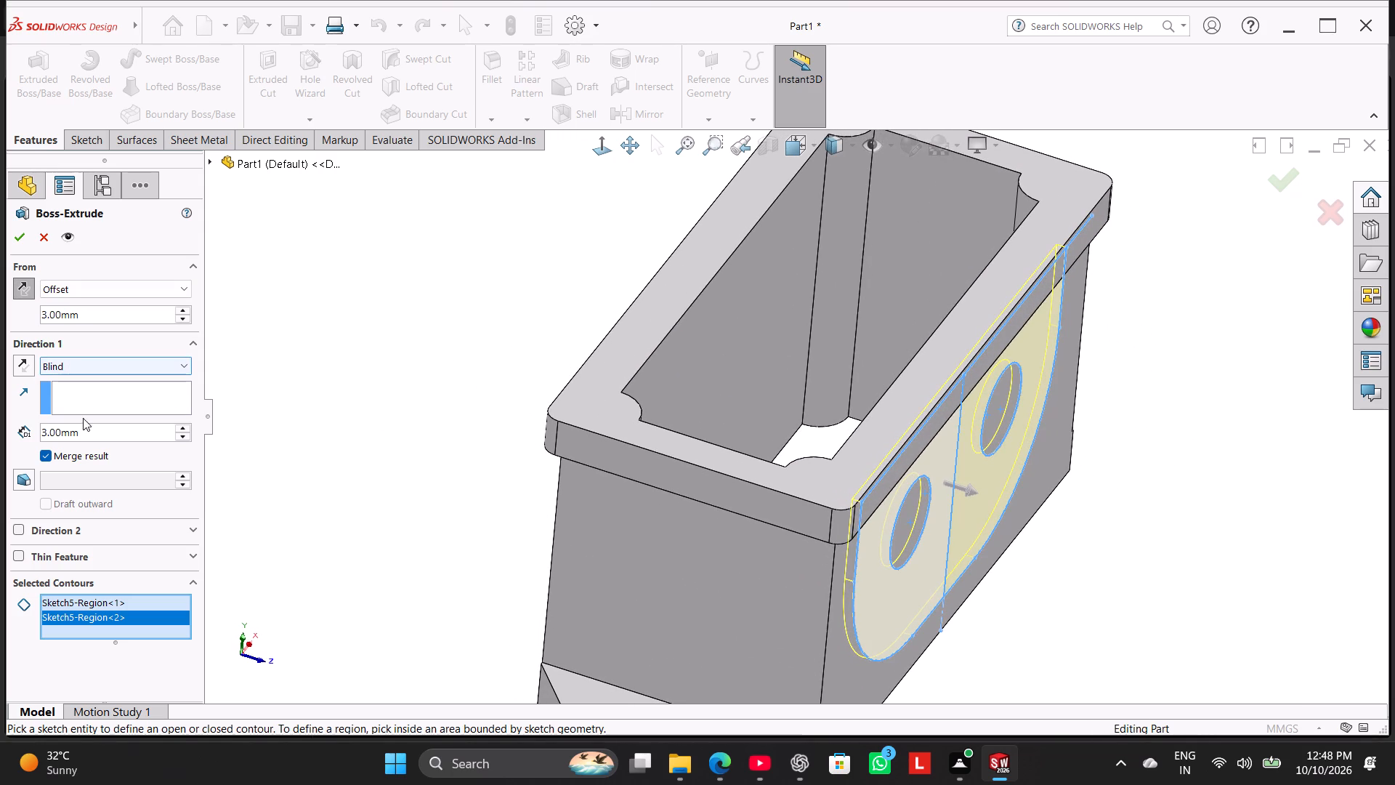
double_click(86, 433)
text(15)
key(Return)
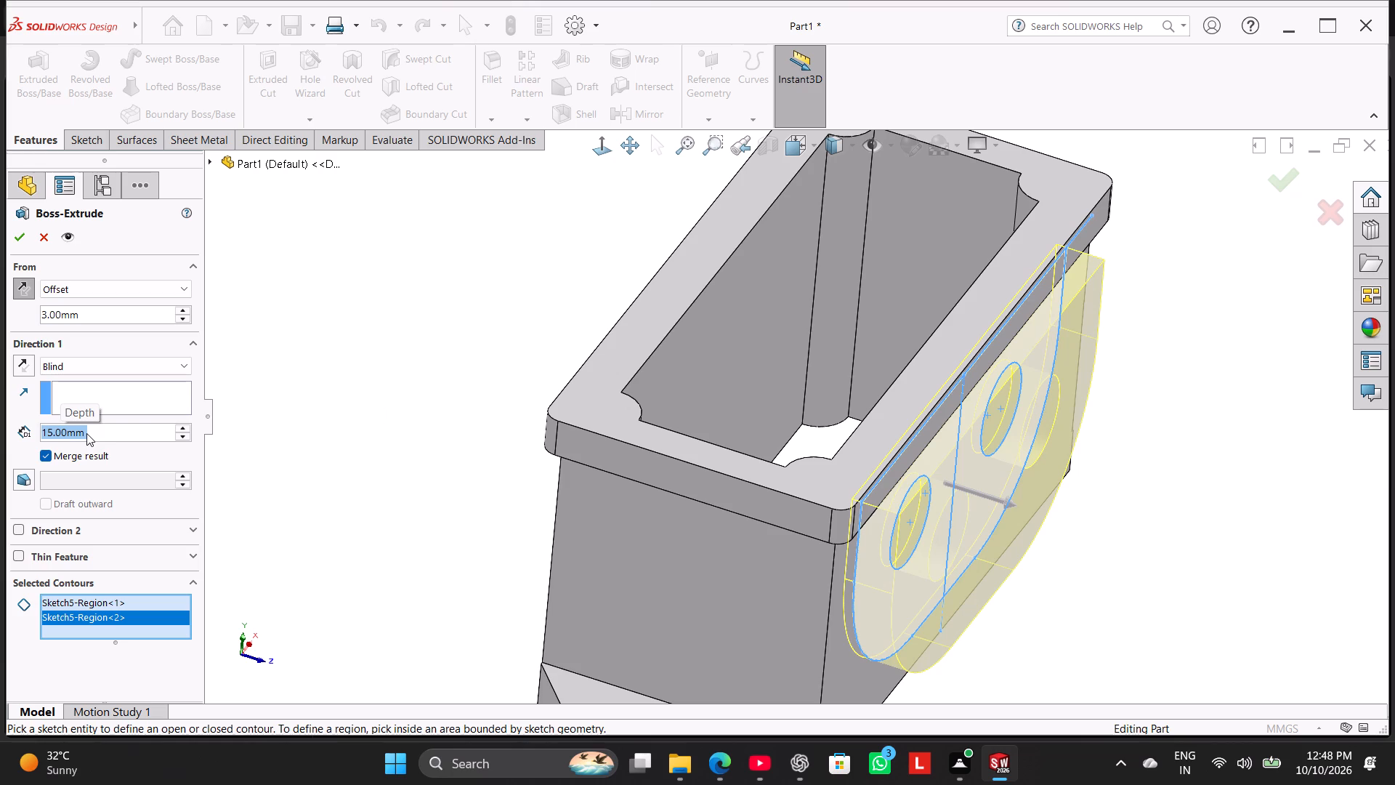
text(18)
key(Return)
Reverse the 18 mm extrusion into the housing, flip its 3 mm start offset to the outer side, and finish the boss.
middle_drag(363, 366, 259, 513)
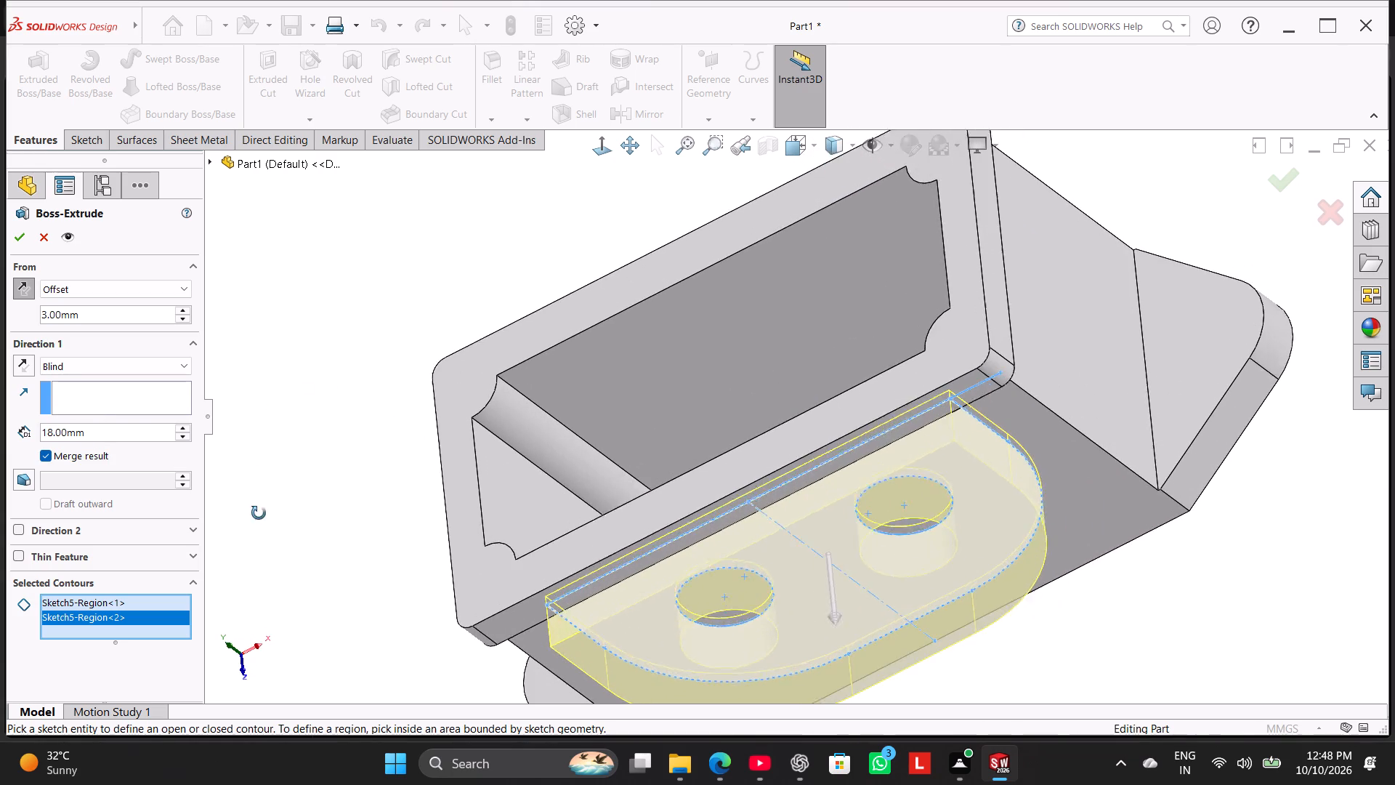
middle_drag(259, 513, 264, 527)
right_drag(288, 472, 381, 363)
scroll(581, 369, down, 4)
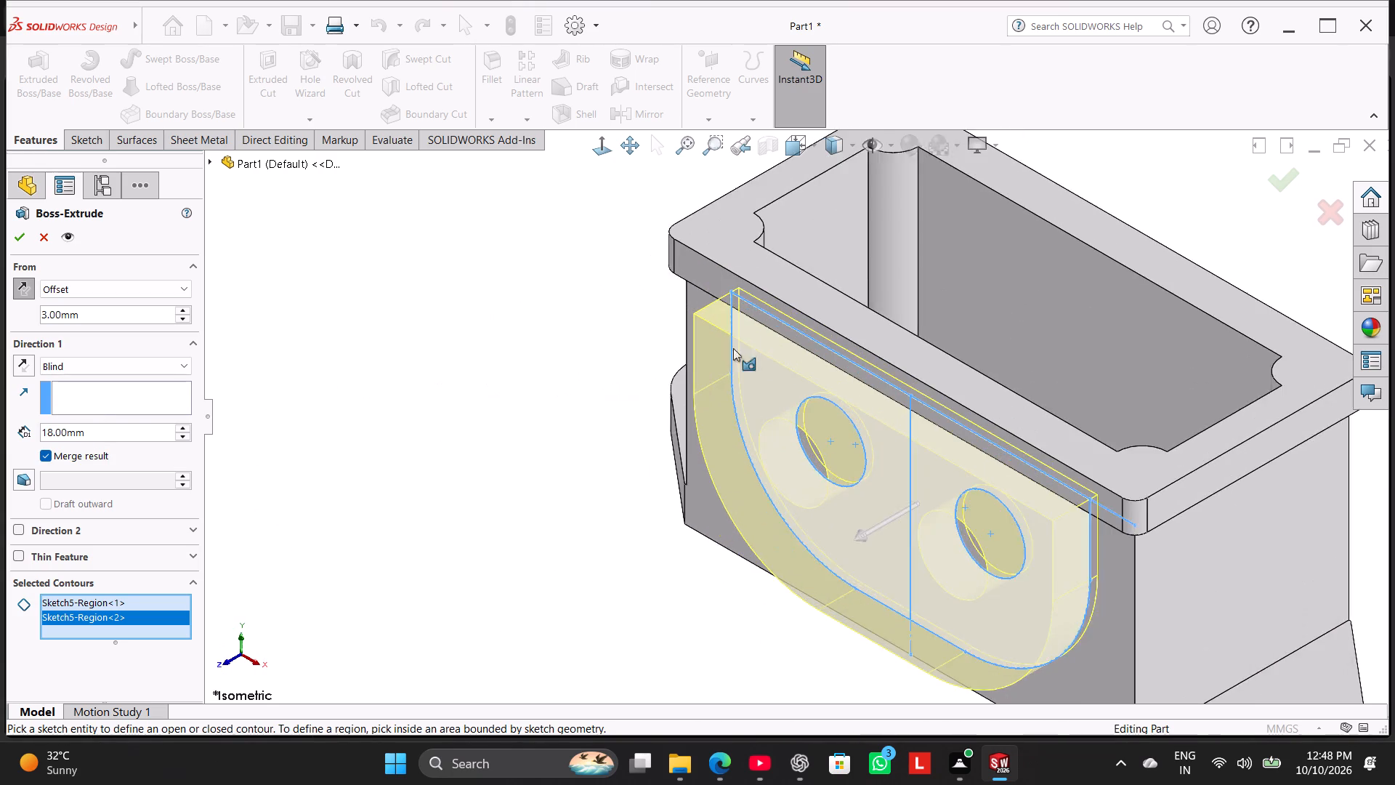
scroll(780, 331, down, 3)
click(17, 363)
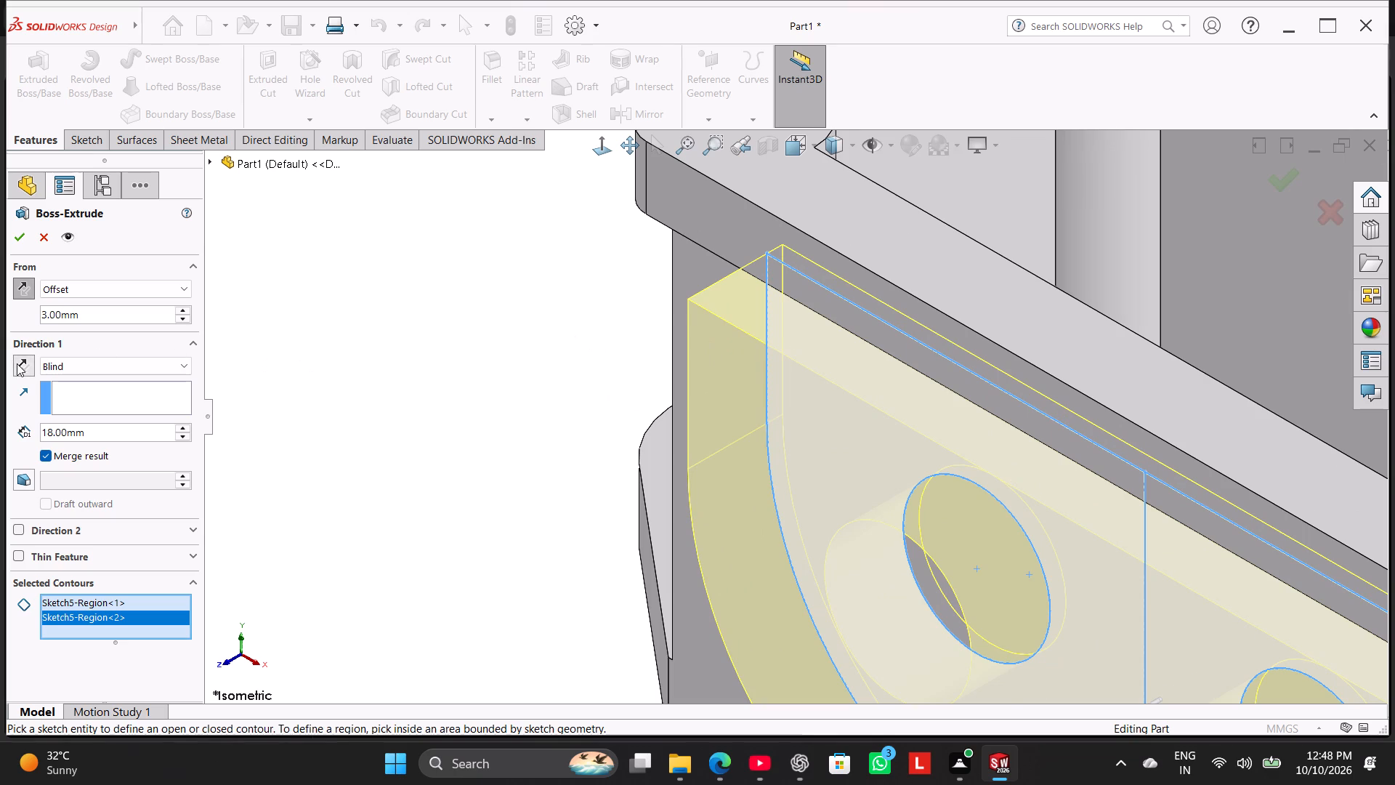
middle_drag(514, 366, 494, 429)
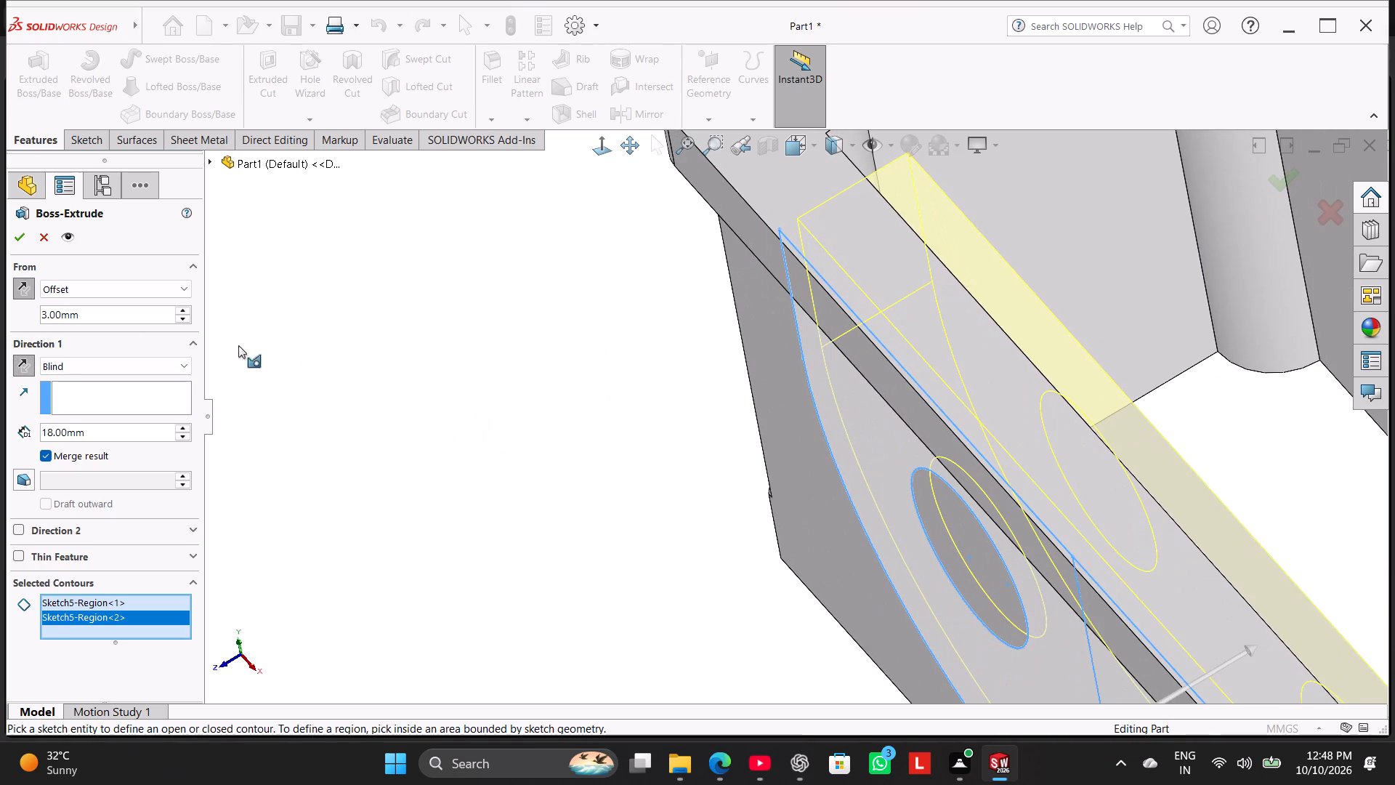
click(28, 291)
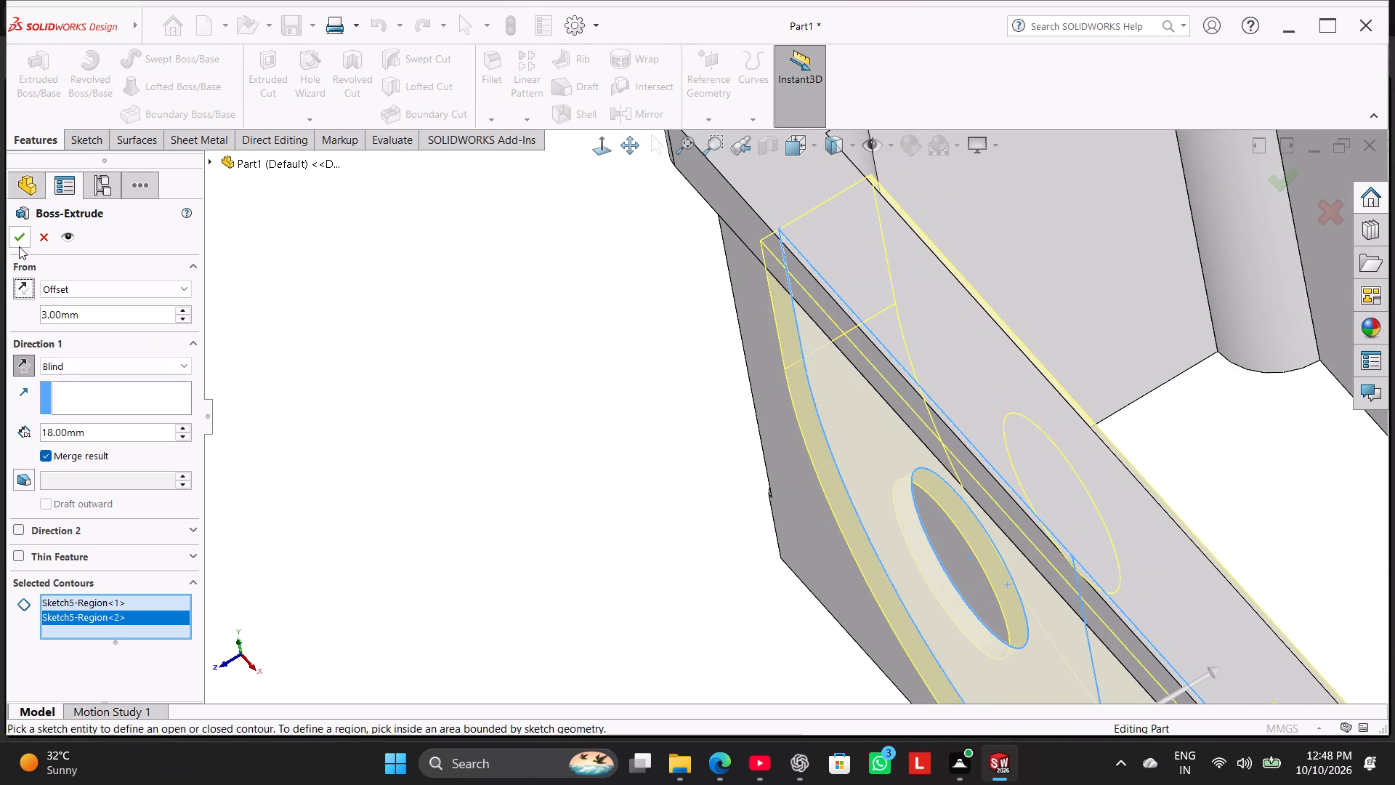
click(19, 244)
middle_drag(509, 304, 568, 251)
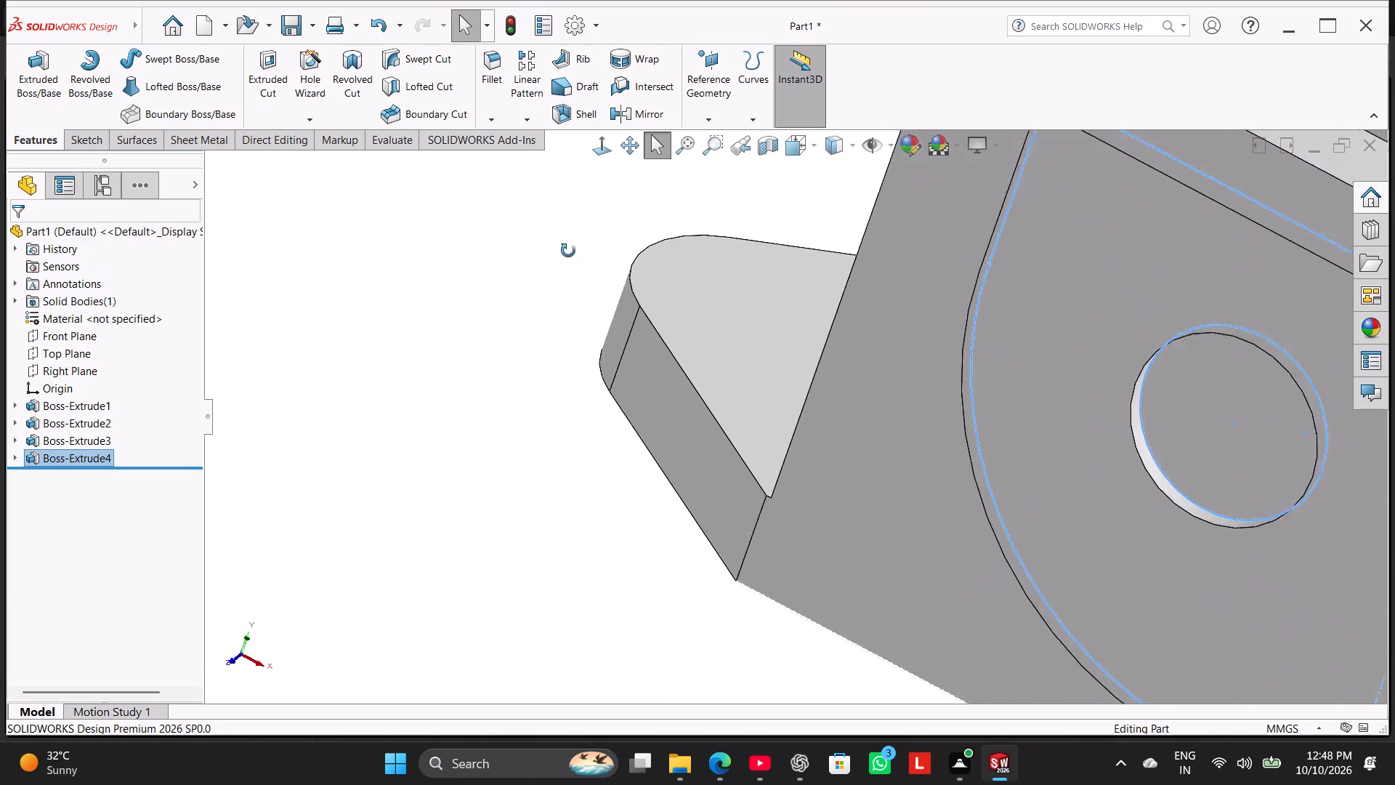
middle_drag(568, 251, 573, 299)
scroll(570, 318, up, 3)
click(472, 377)
right_drag(472, 377, 611, 202)
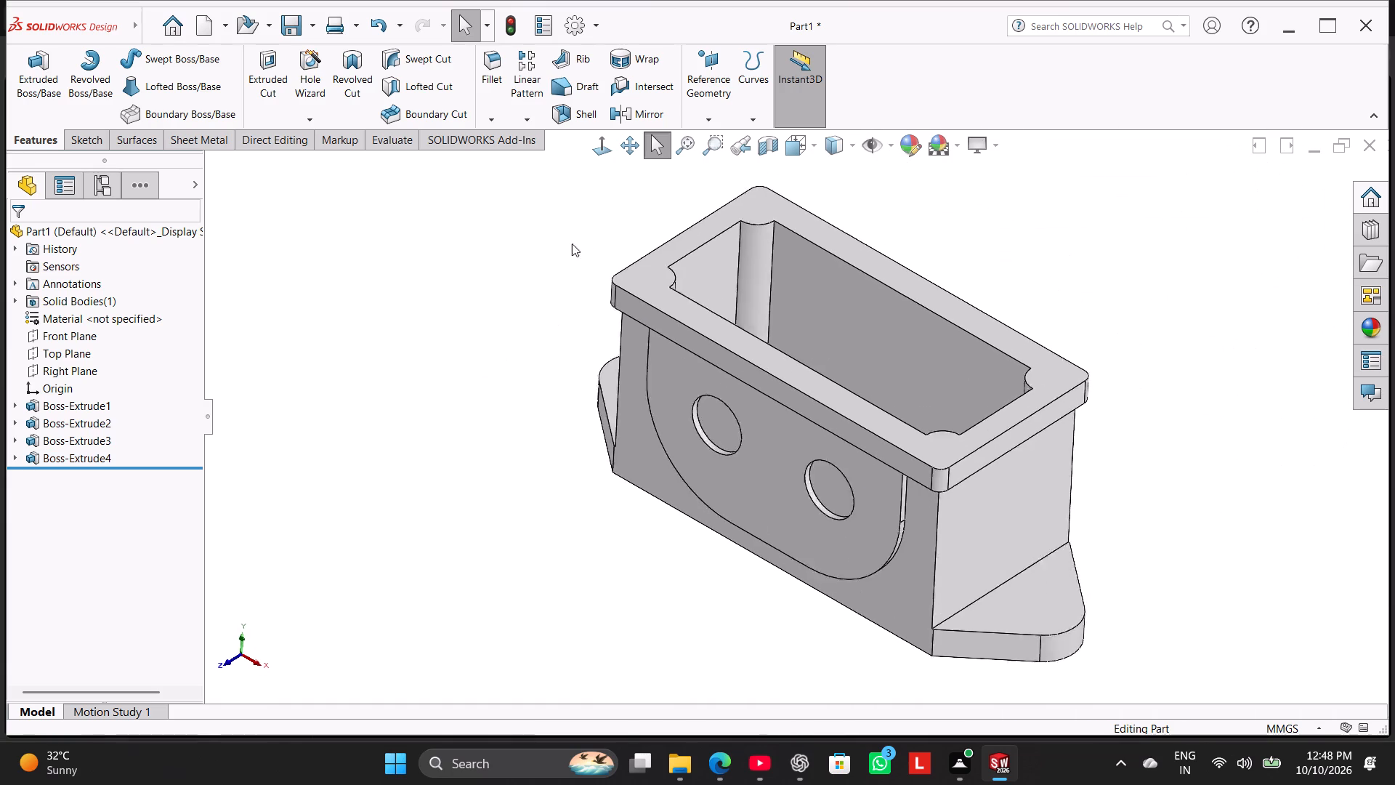
click(476, 281)
drag(368, 275, 379, 270)
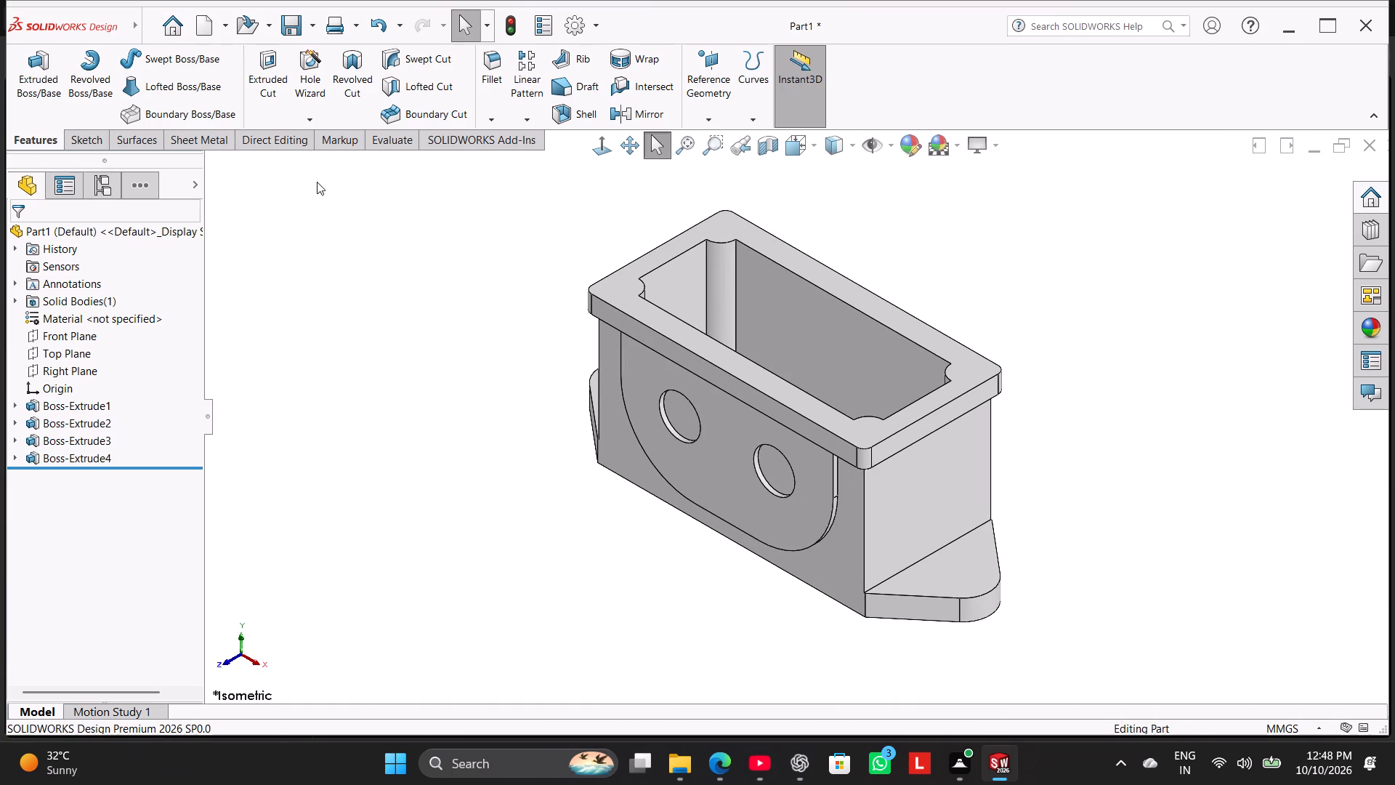
Cut the two circle regions of the existing boss sketch (Sketch5) to a blind depth of 18 mm from the sketch plane.
click(274, 103)
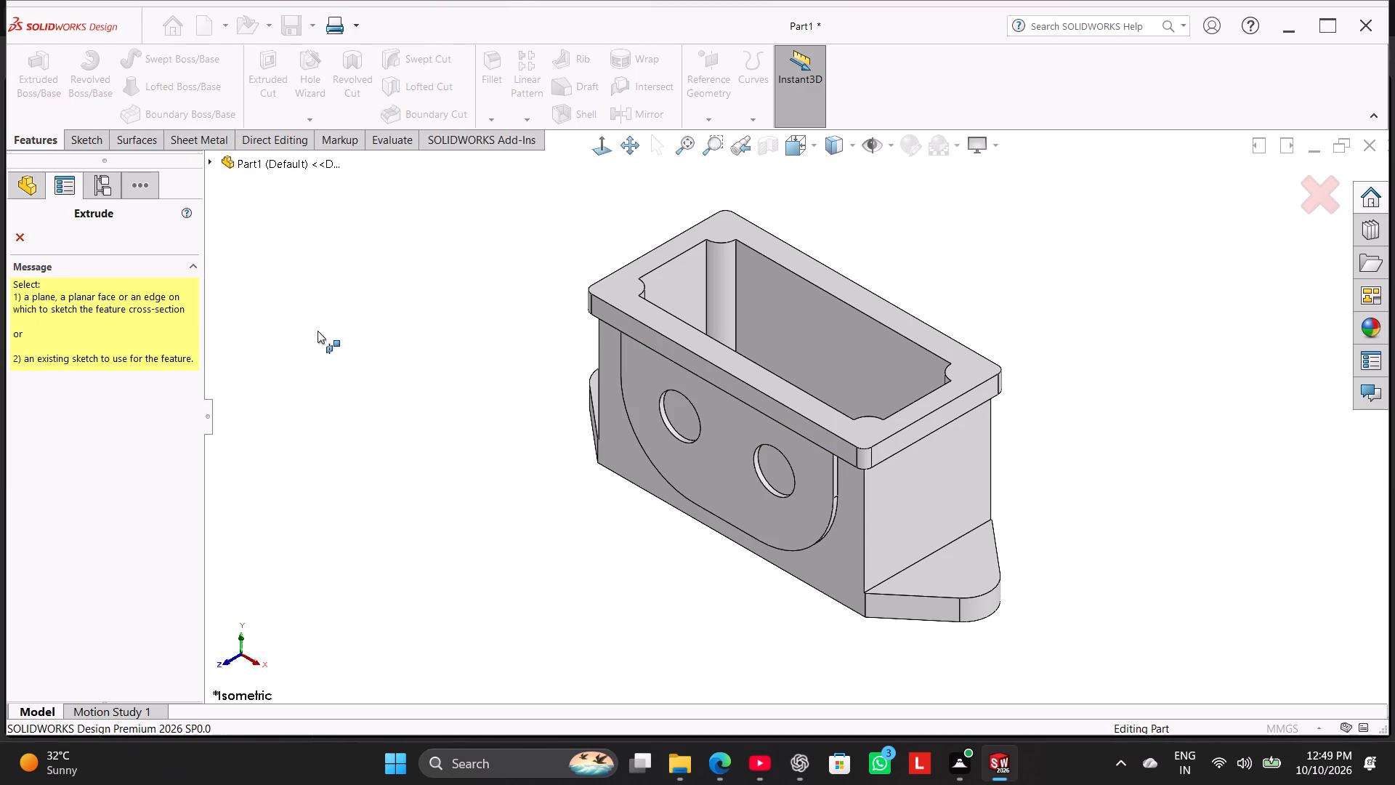
click(208, 164)
click(227, 390)
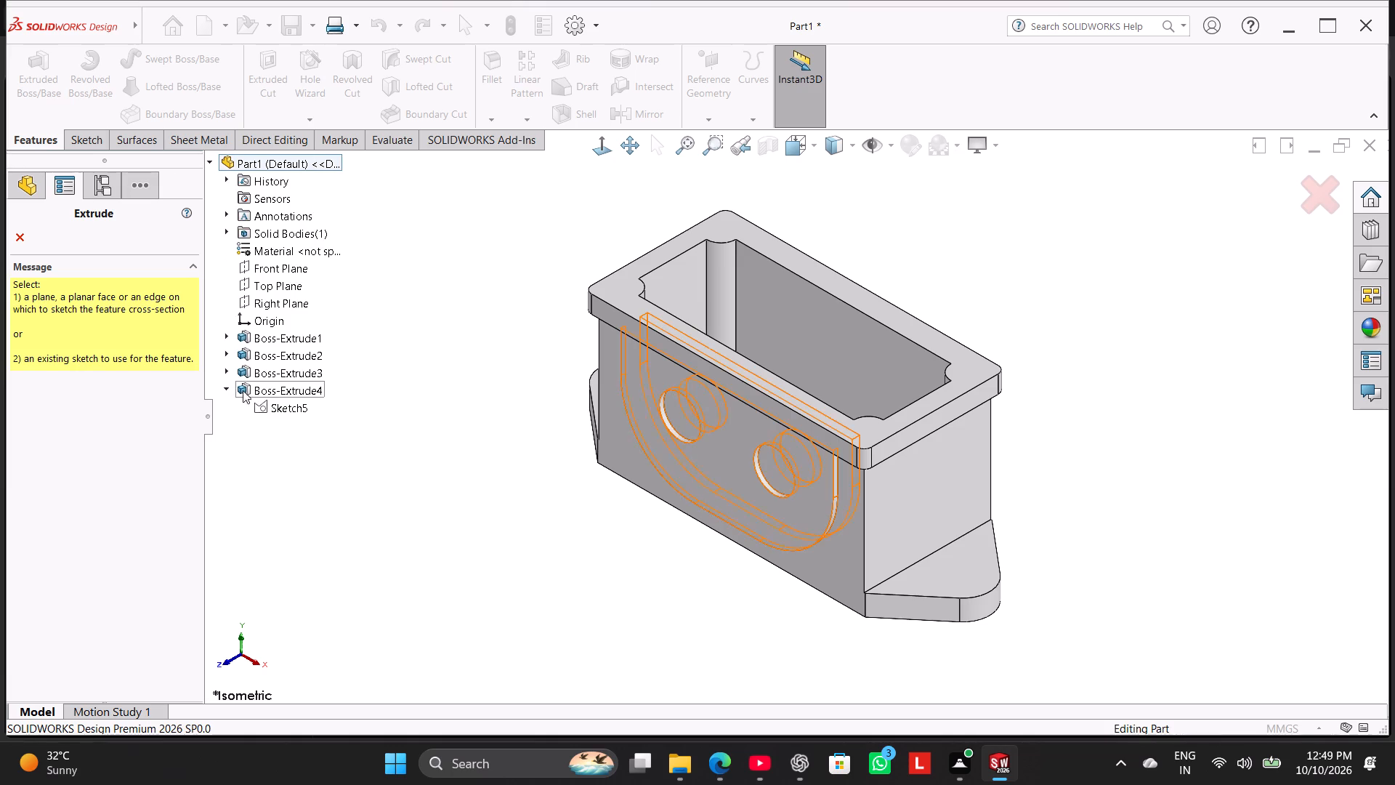
click(273, 404)
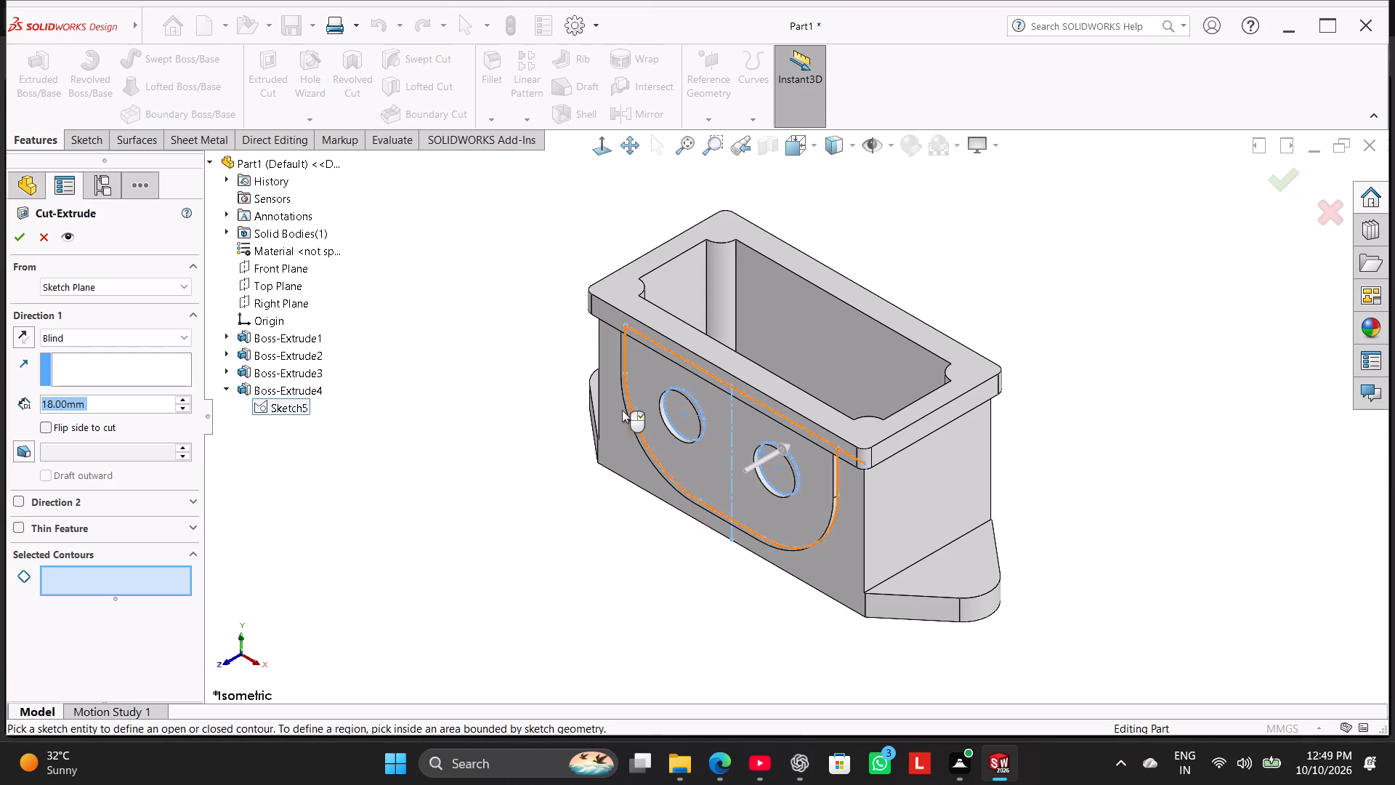
click(668, 408)
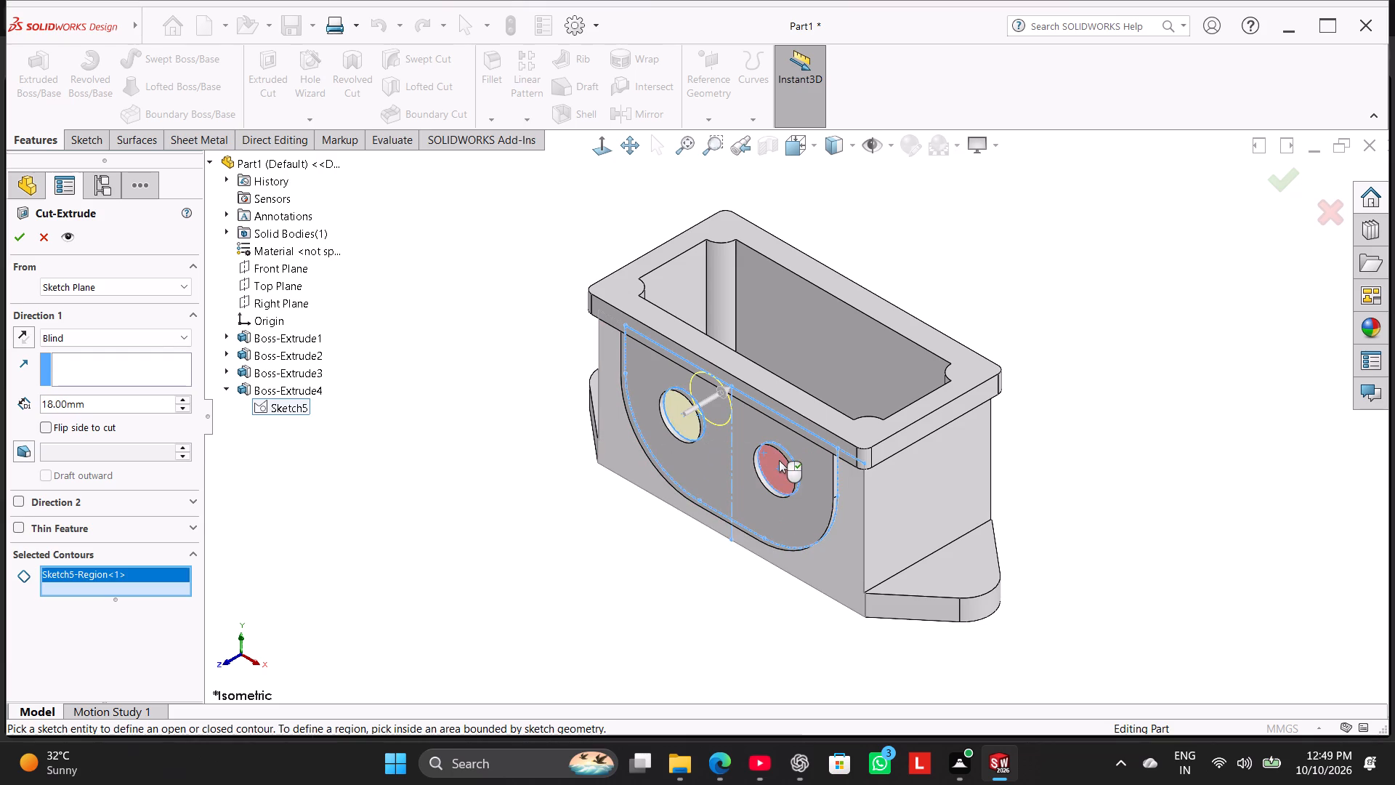
click(779, 460)
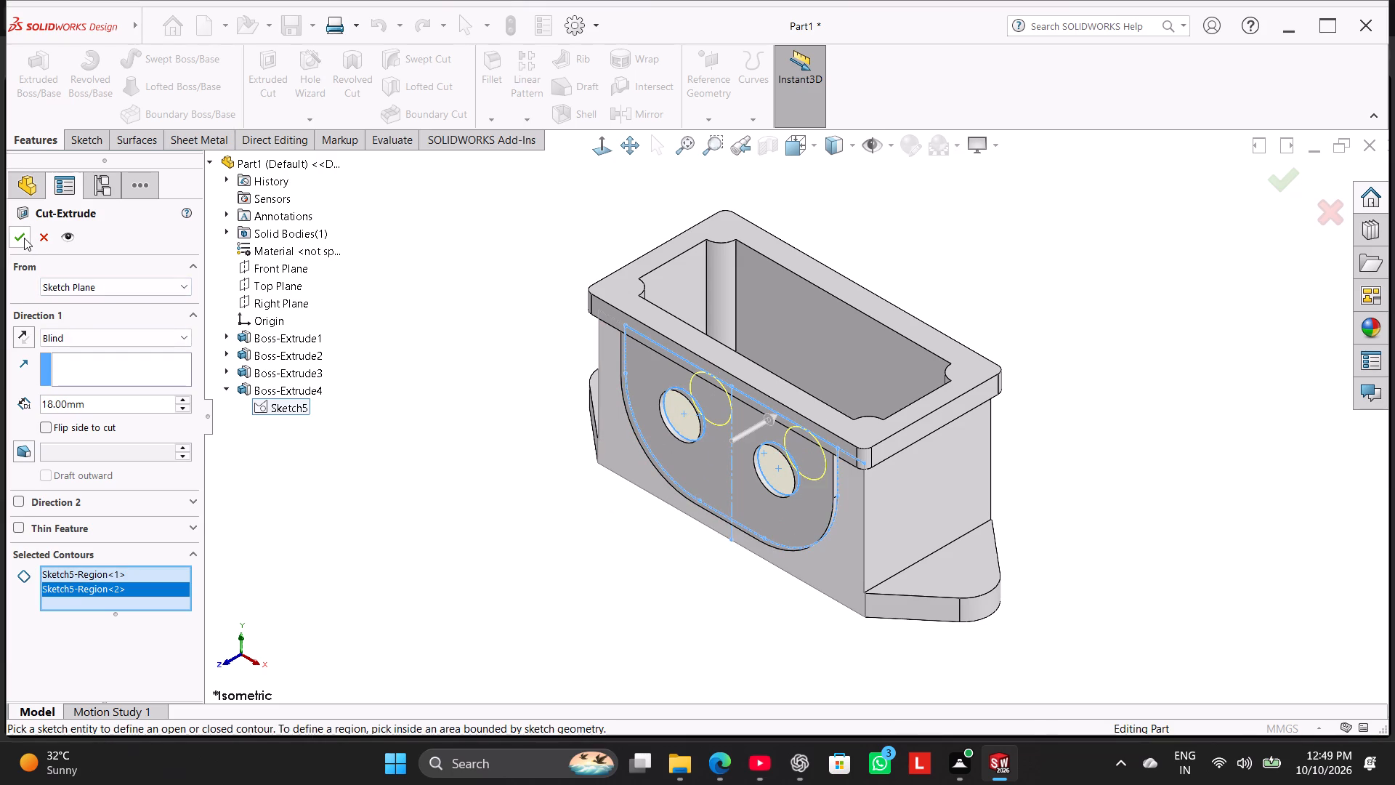
click(24, 238)
click(414, 455)
middle_drag(455, 448, 486, 414)
right_drag(481, 442, 584, 362)
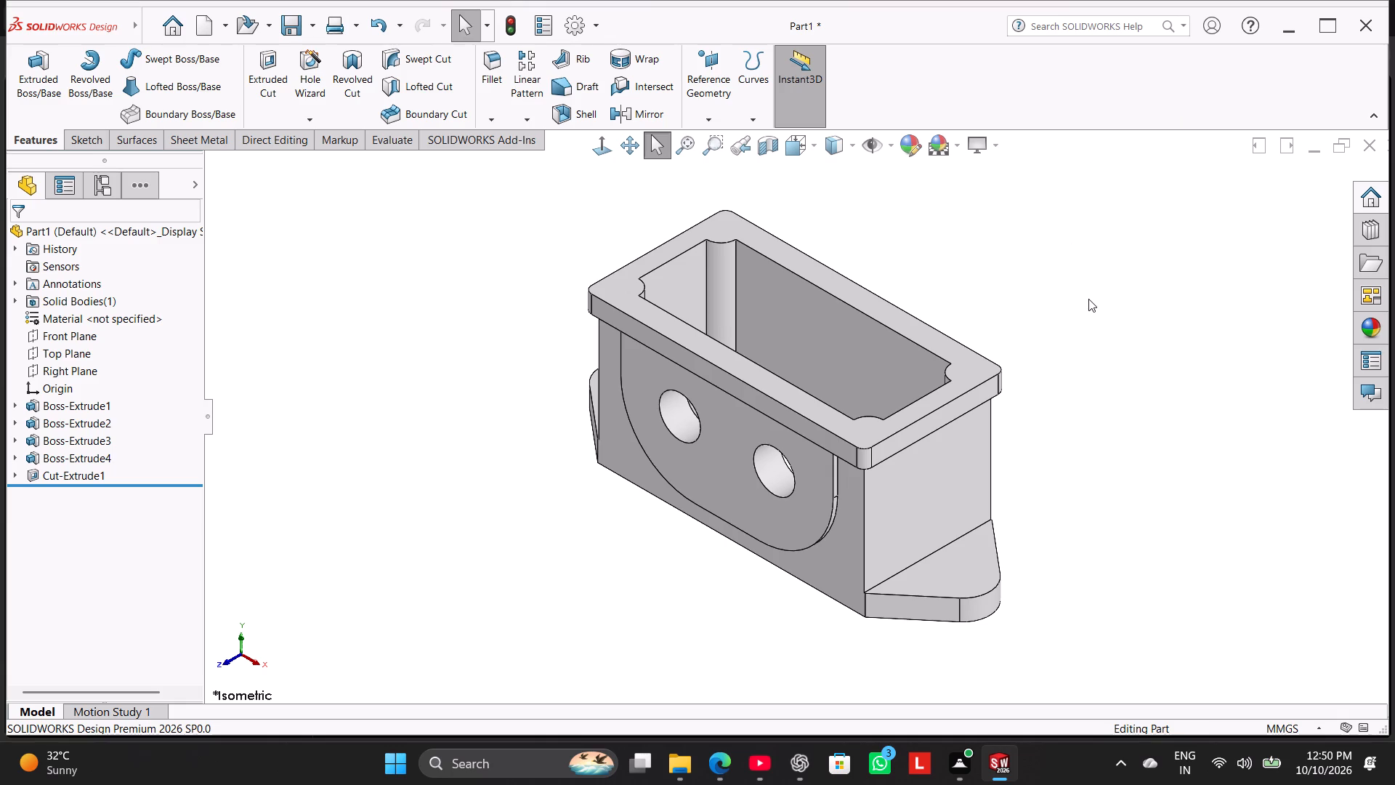
Sketch on the opposite long outer side face with hidden lines visible, converting the two 28 mm hole edges into sketch circles.
middle_drag(1086, 301, 935, 396)
right_click(916, 318)
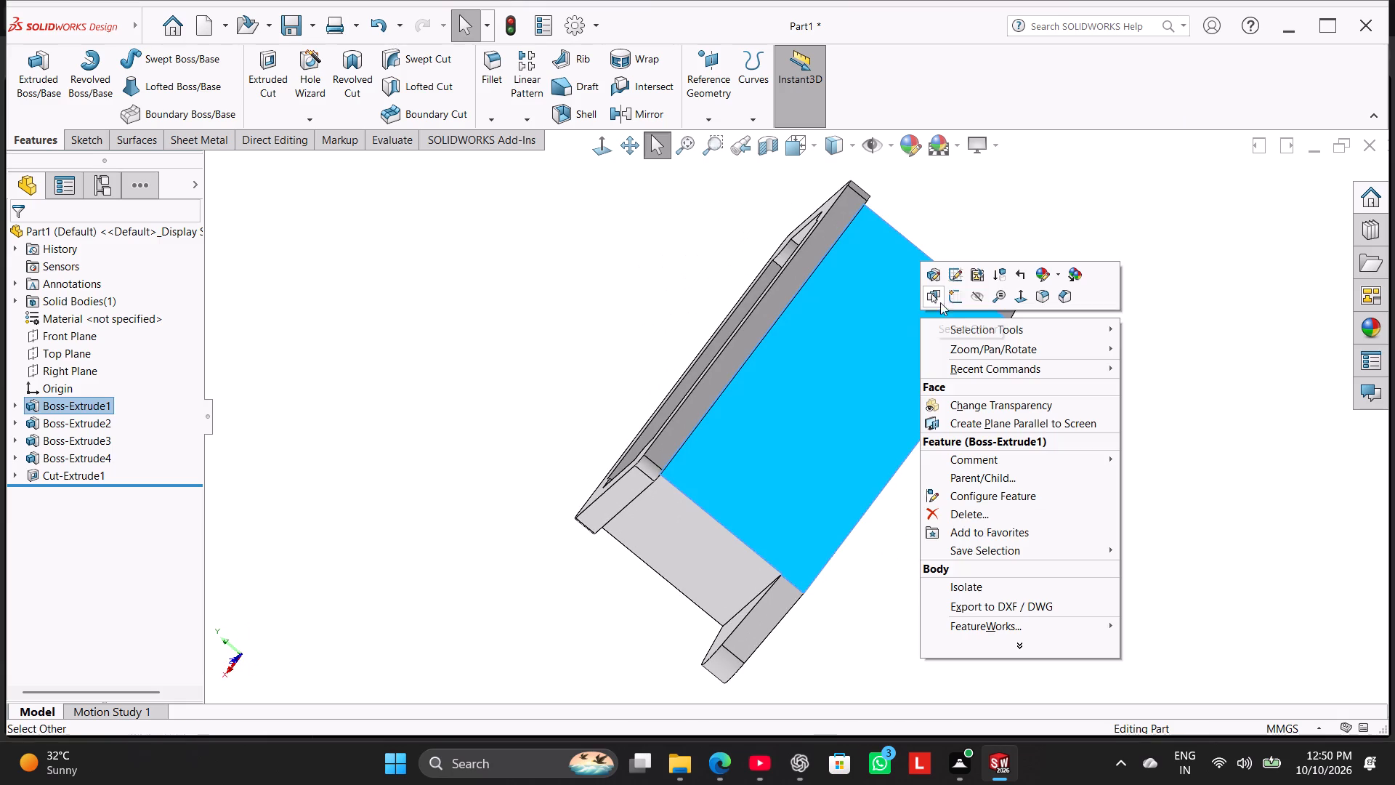
click(949, 298)
click(543, 318)
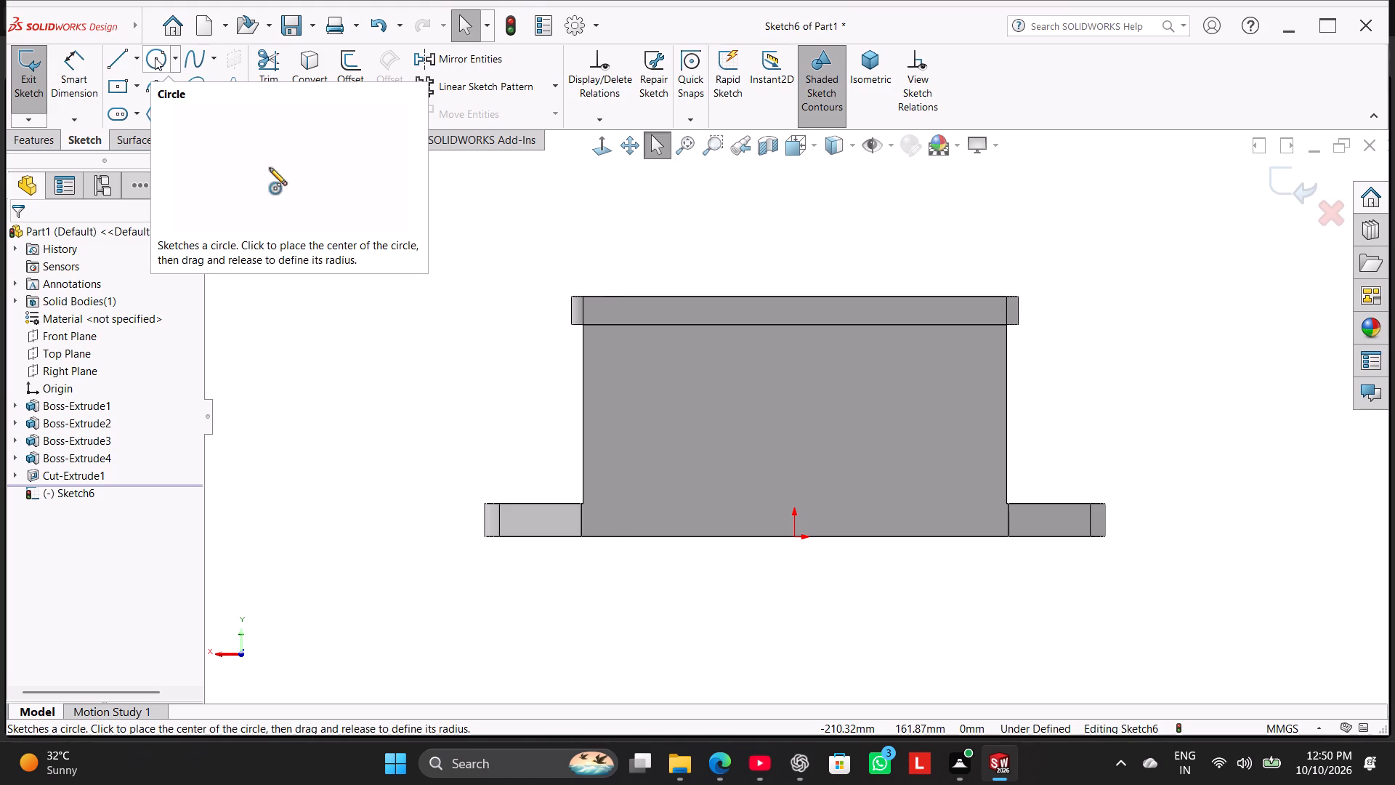
click(851, 137)
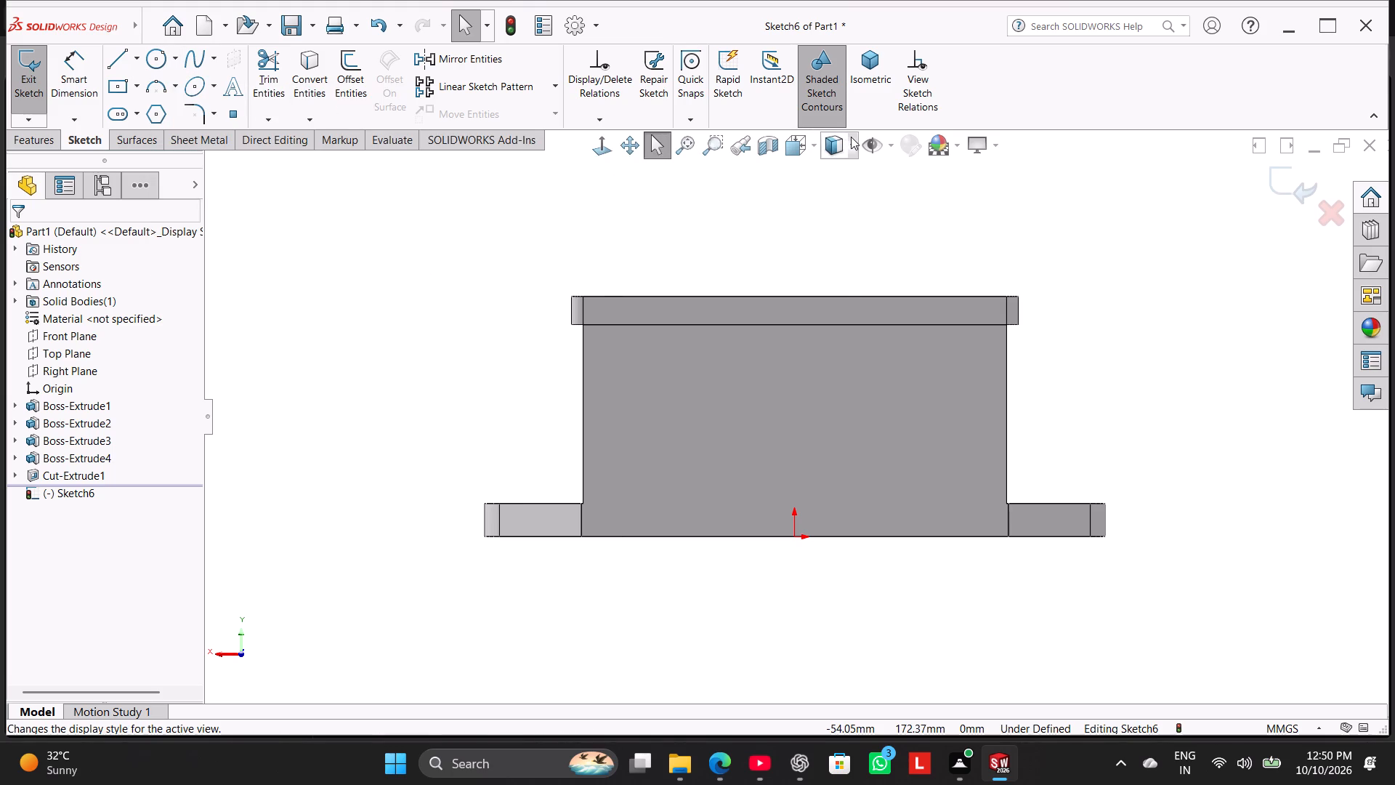
click(838, 254)
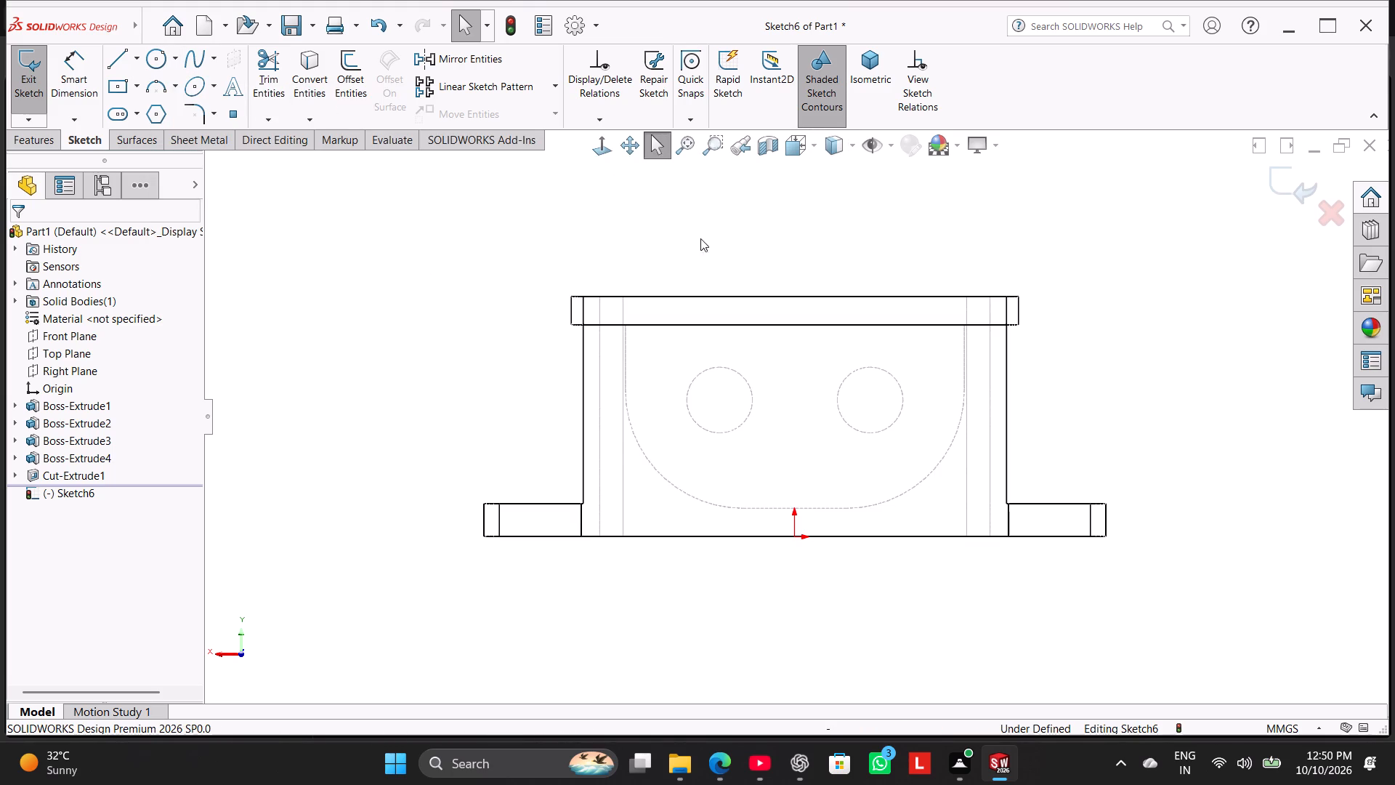
click(312, 73)
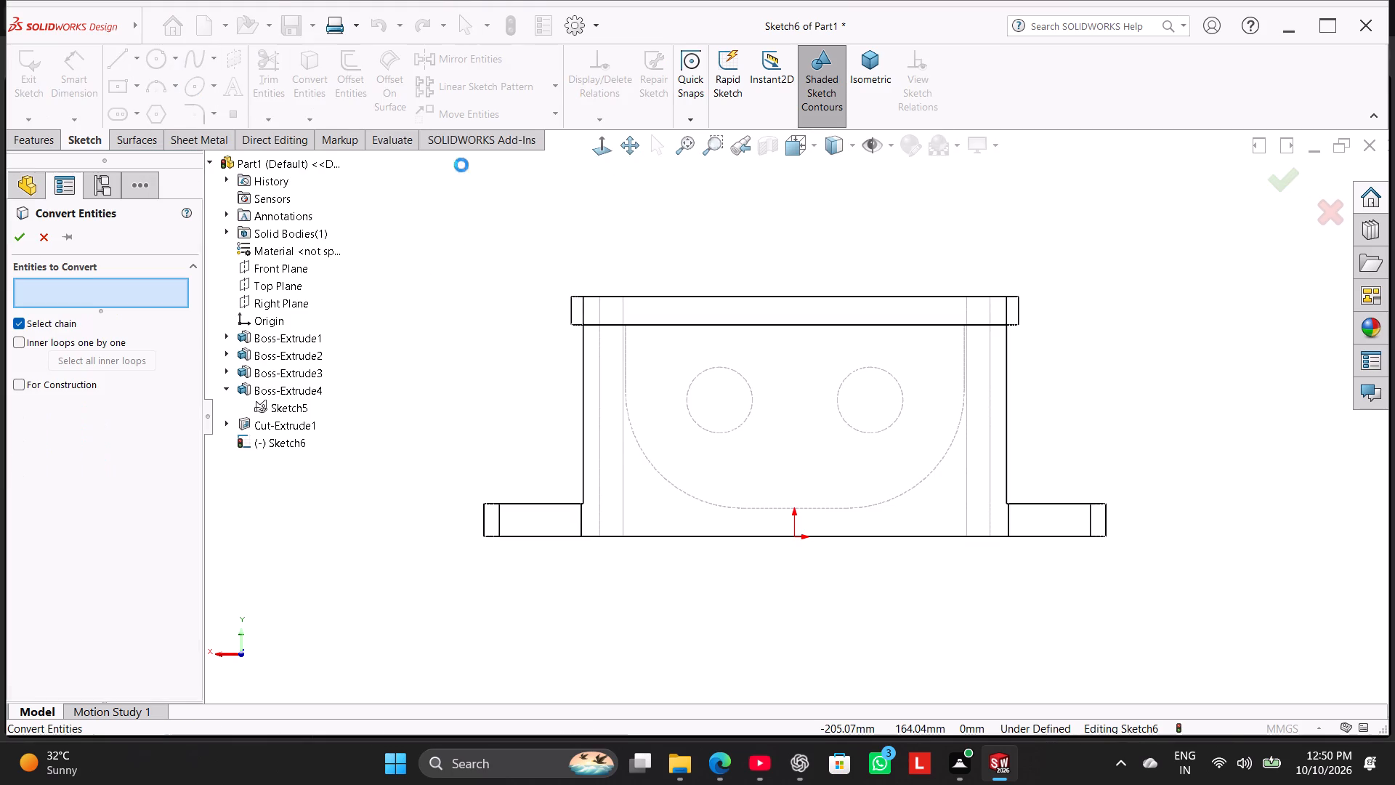
click(717, 365)
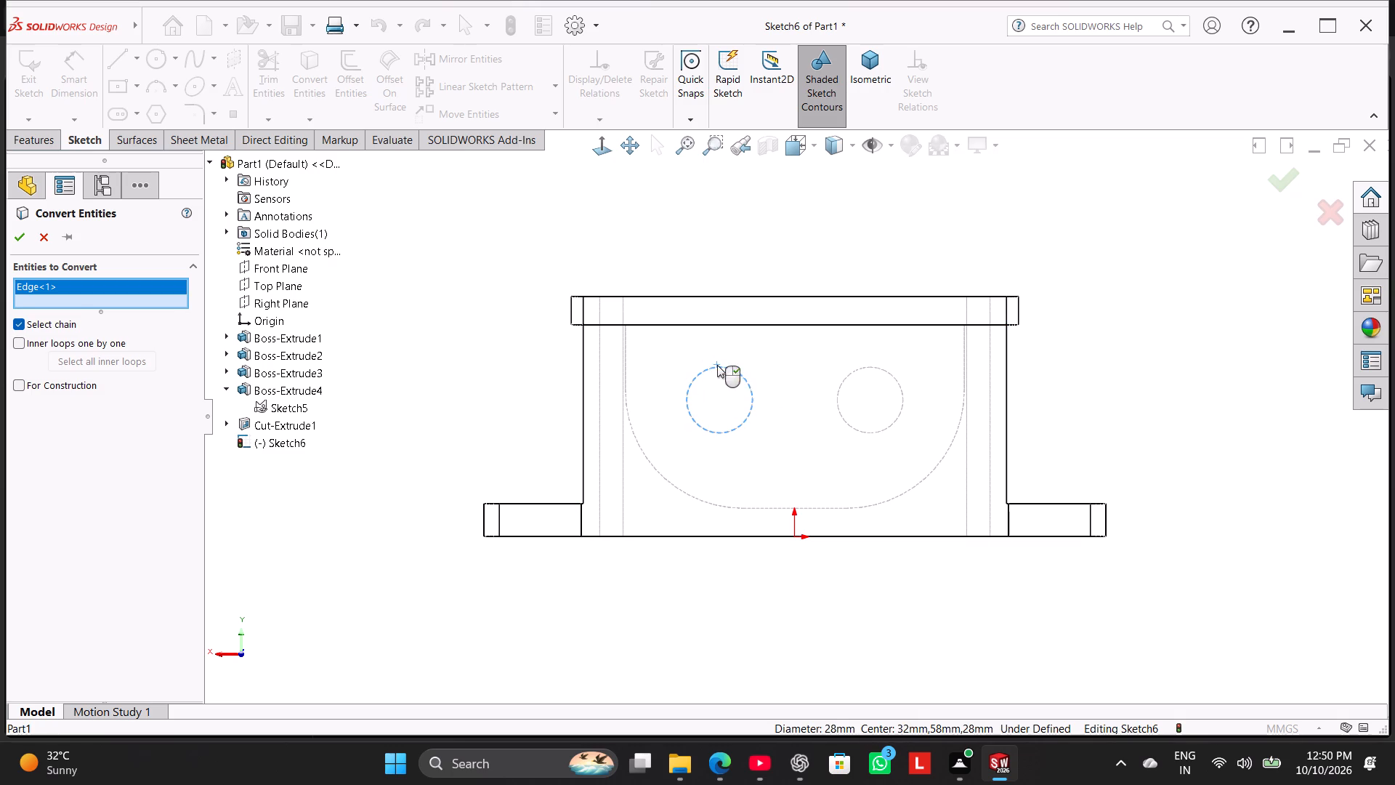
click(888, 375)
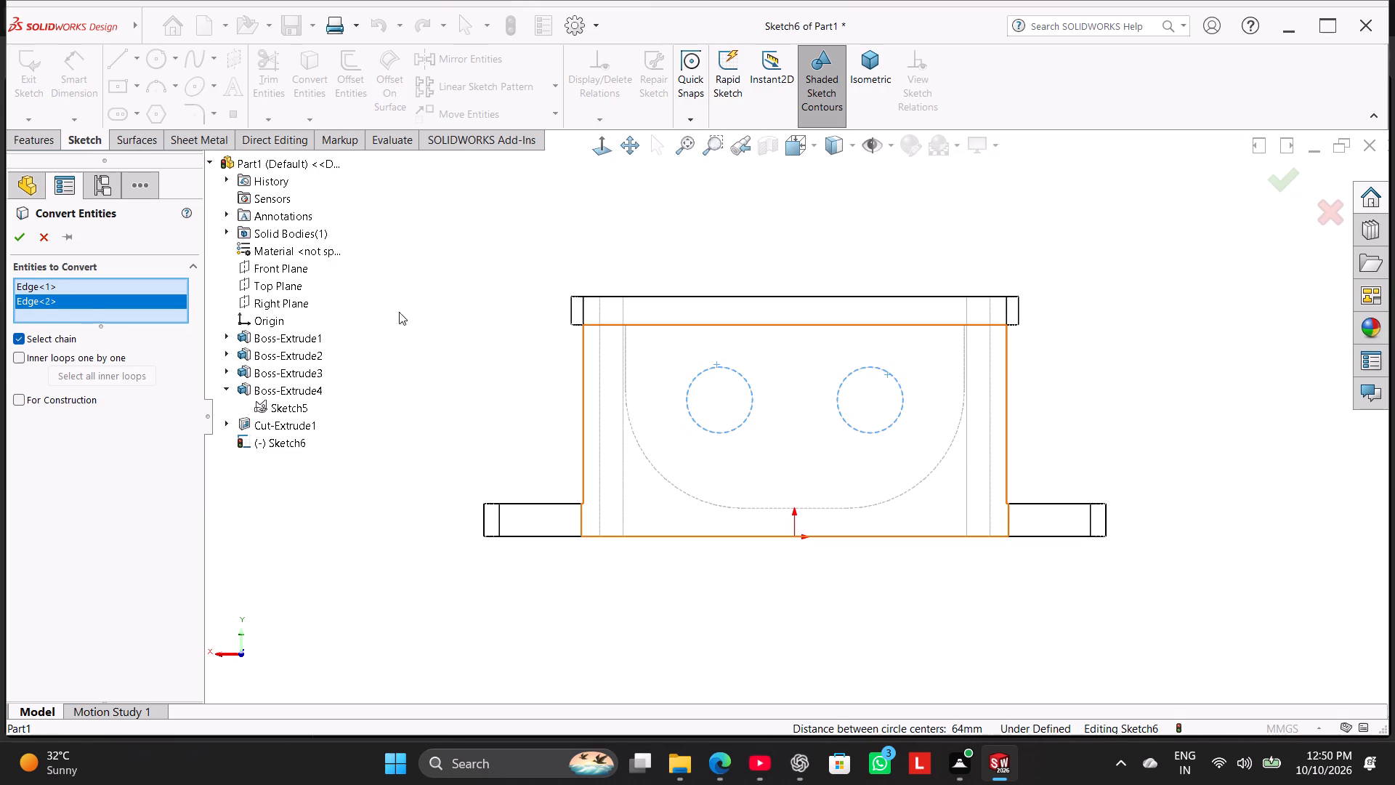
click(24, 233)
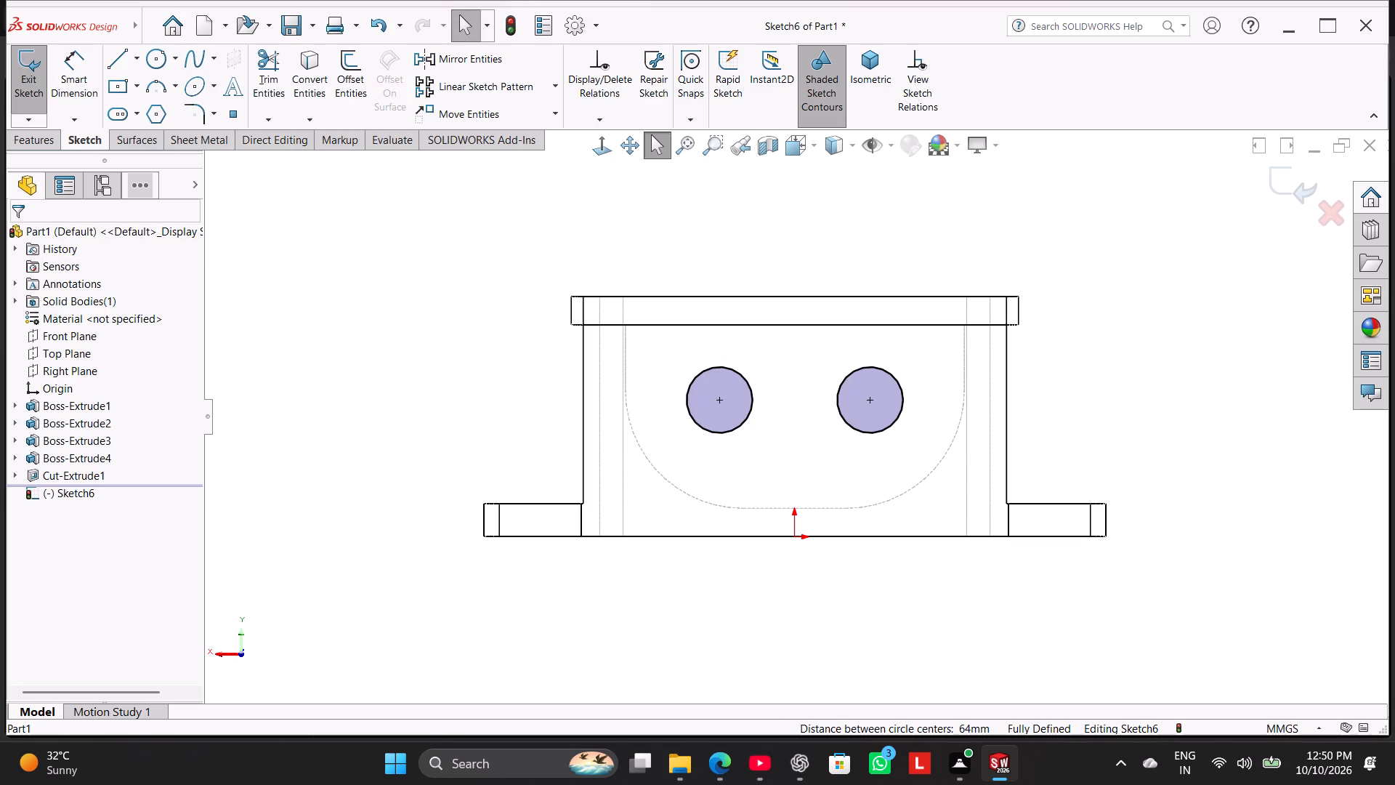
Sketch a larger concentric circle around each converted circle, with radii of about 29.6 mm on the left and 24.7 mm on the right.
click(155, 55)
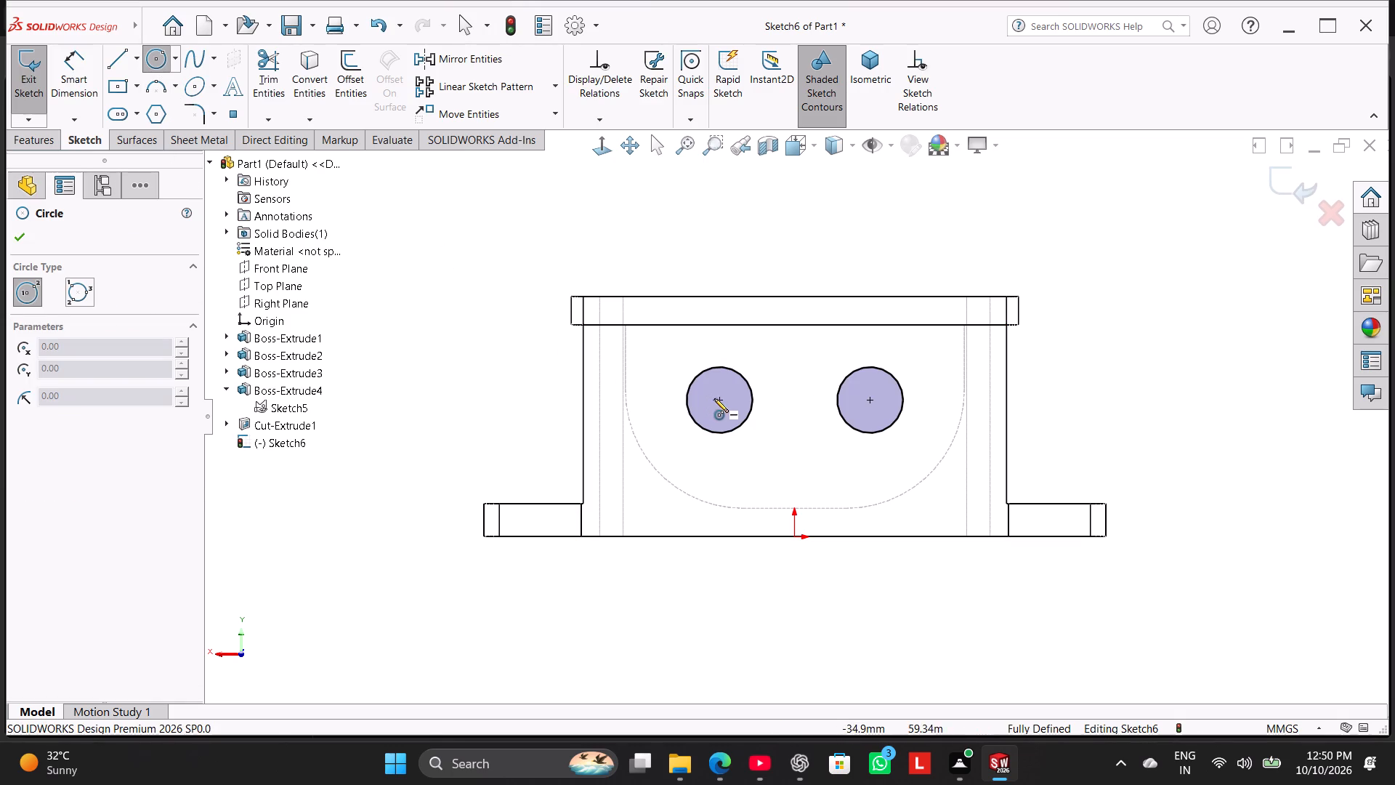
click(718, 399)
click(759, 457)
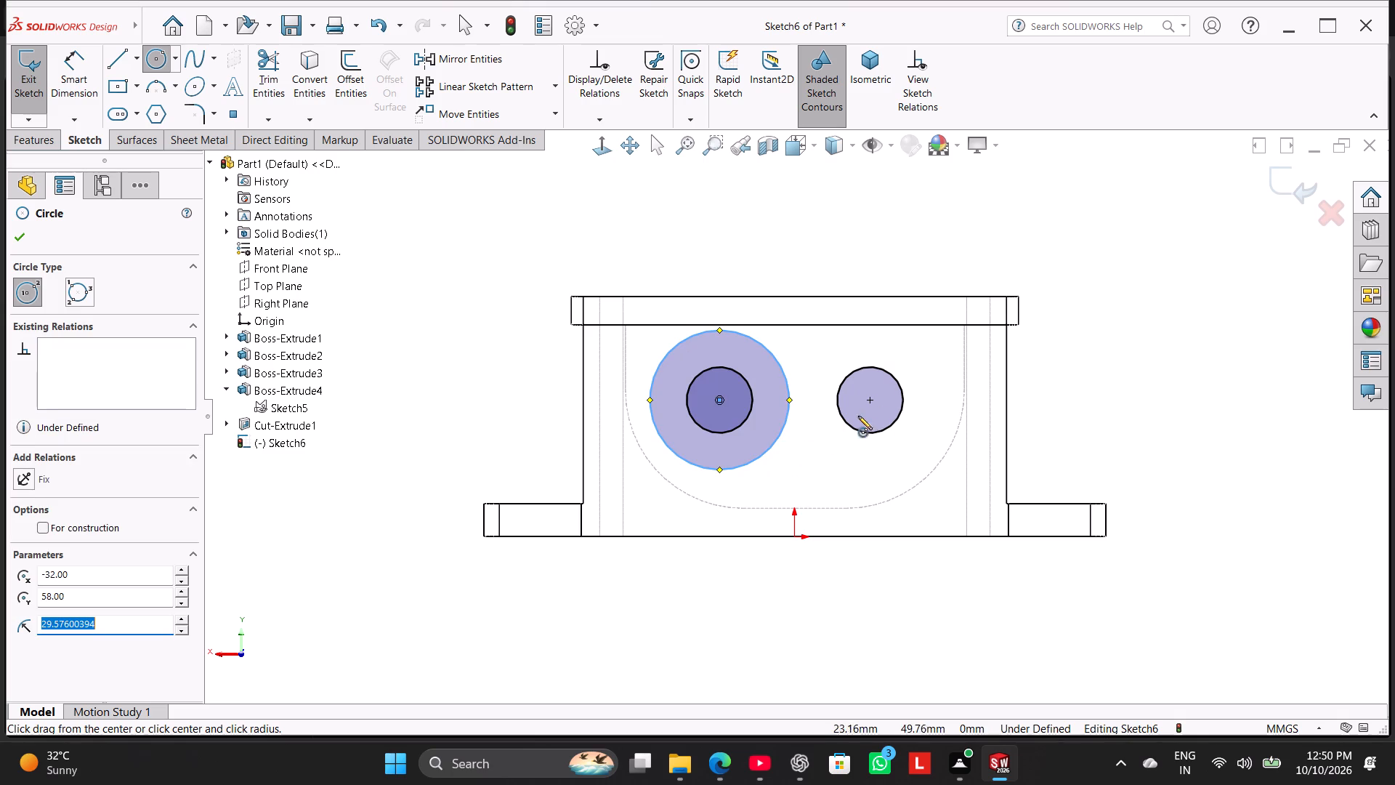
click(873, 401)
click(902, 448)
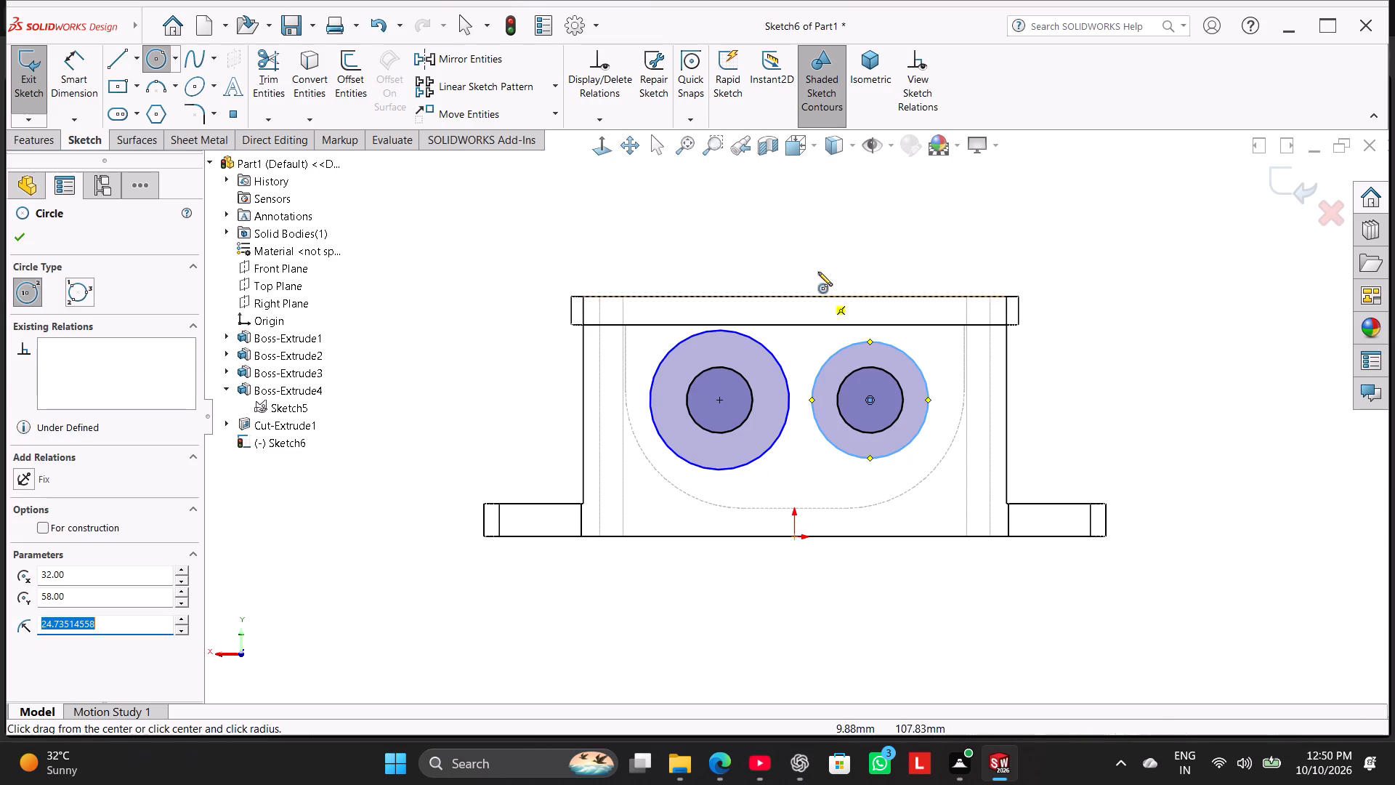
right_click(816, 257)
click(833, 268)
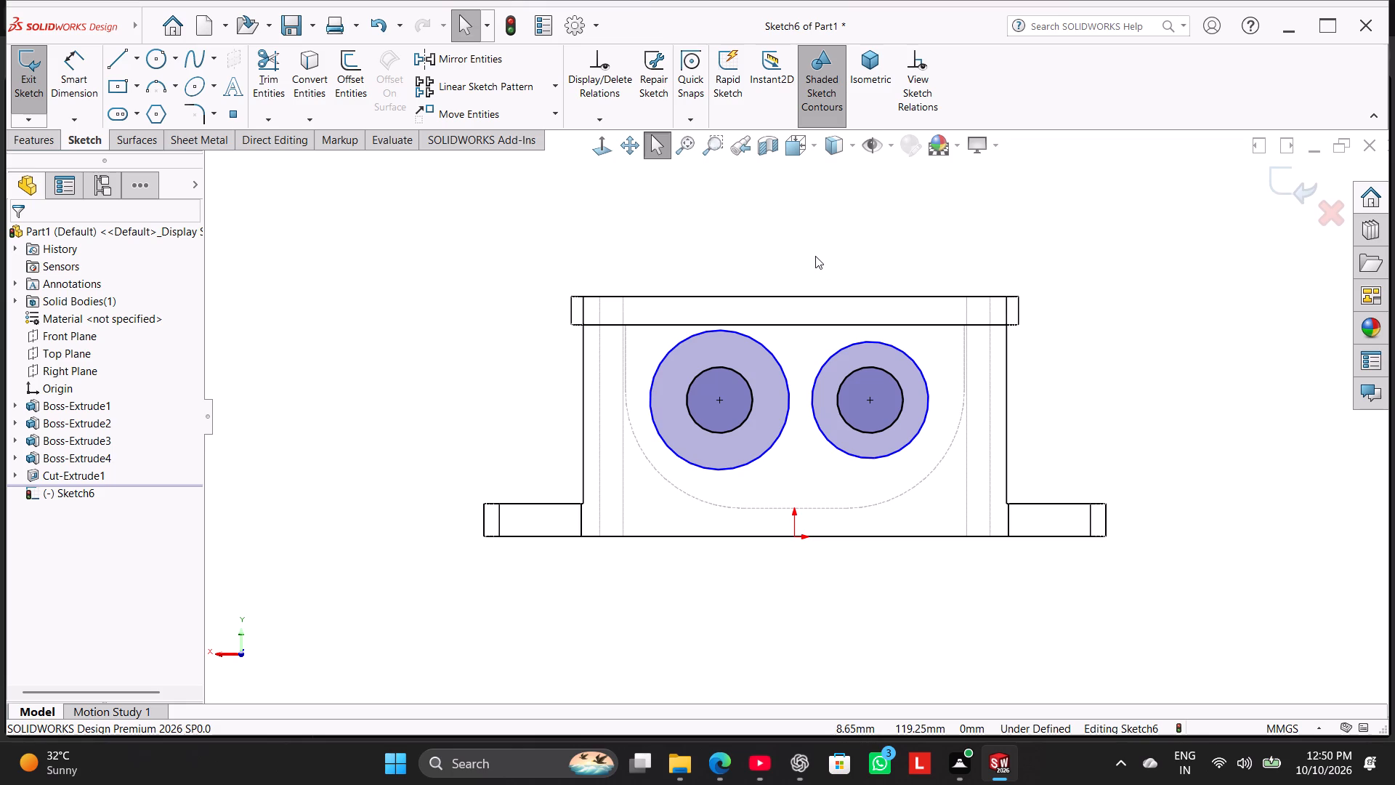
Dimension the left outer circle to a diameter of 60 mm.
click(75, 65)
click(687, 342)
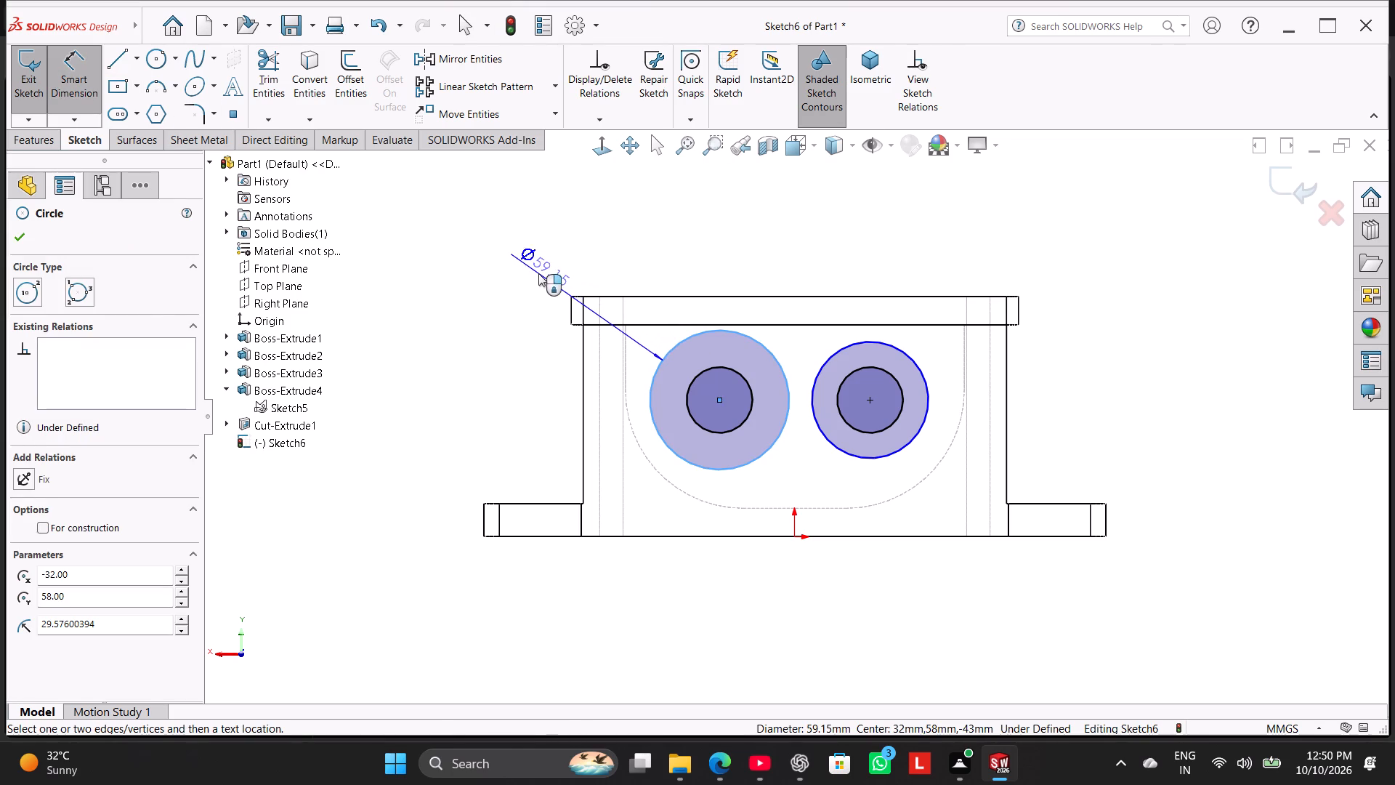
click(538, 273)
text(60)
key(Return)
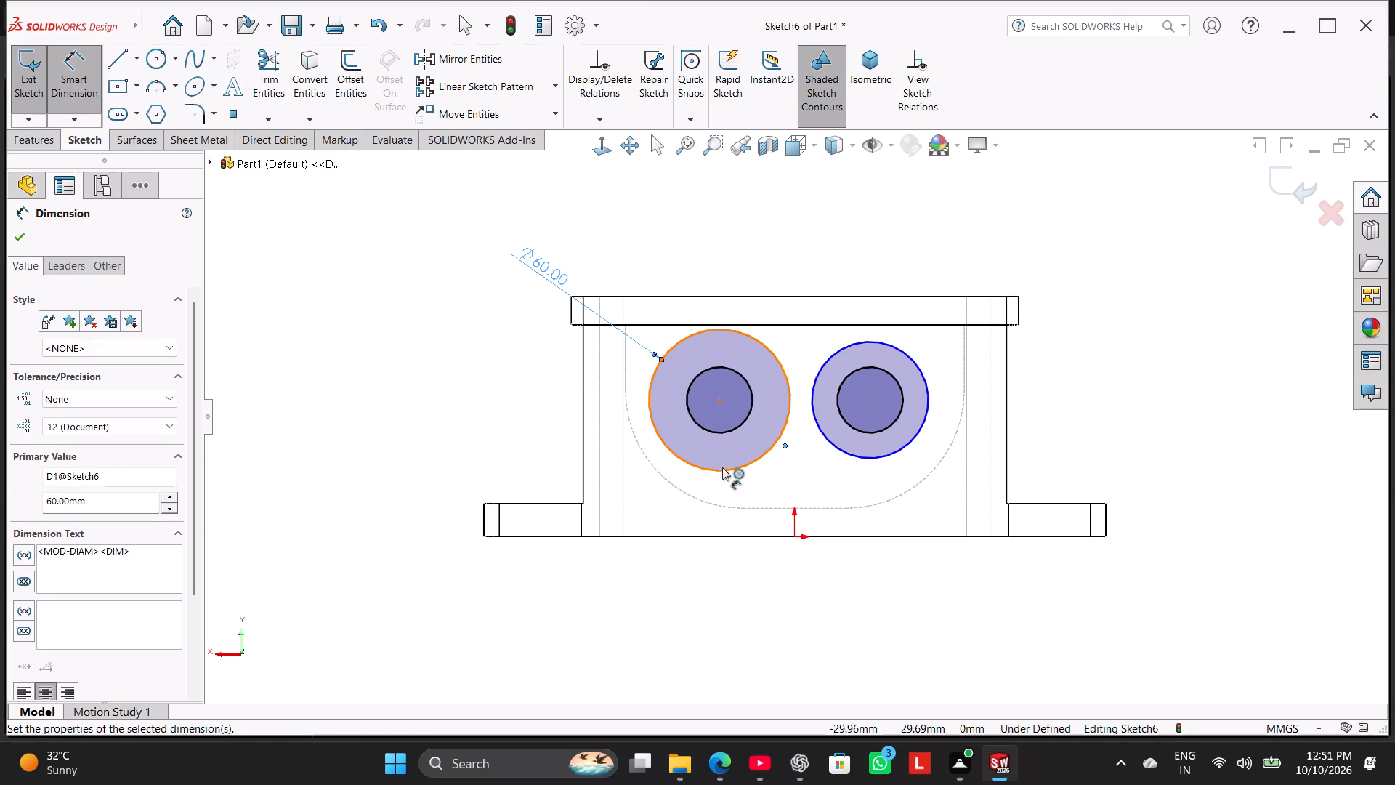
right_click(432, 419)
click(509, 464)
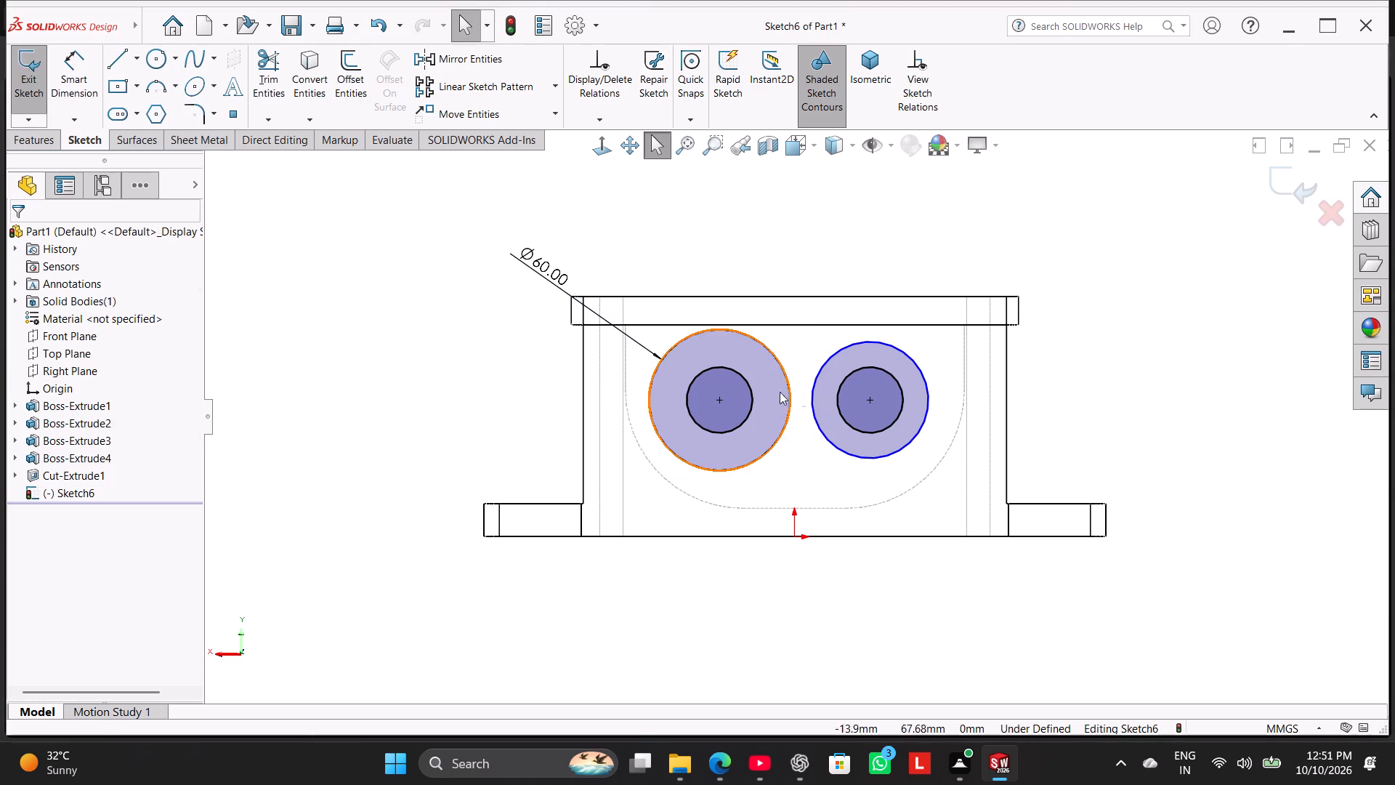
Make the two outer circles equal in size.
ctrl+click(817, 415)
ctrl+click(775, 437)
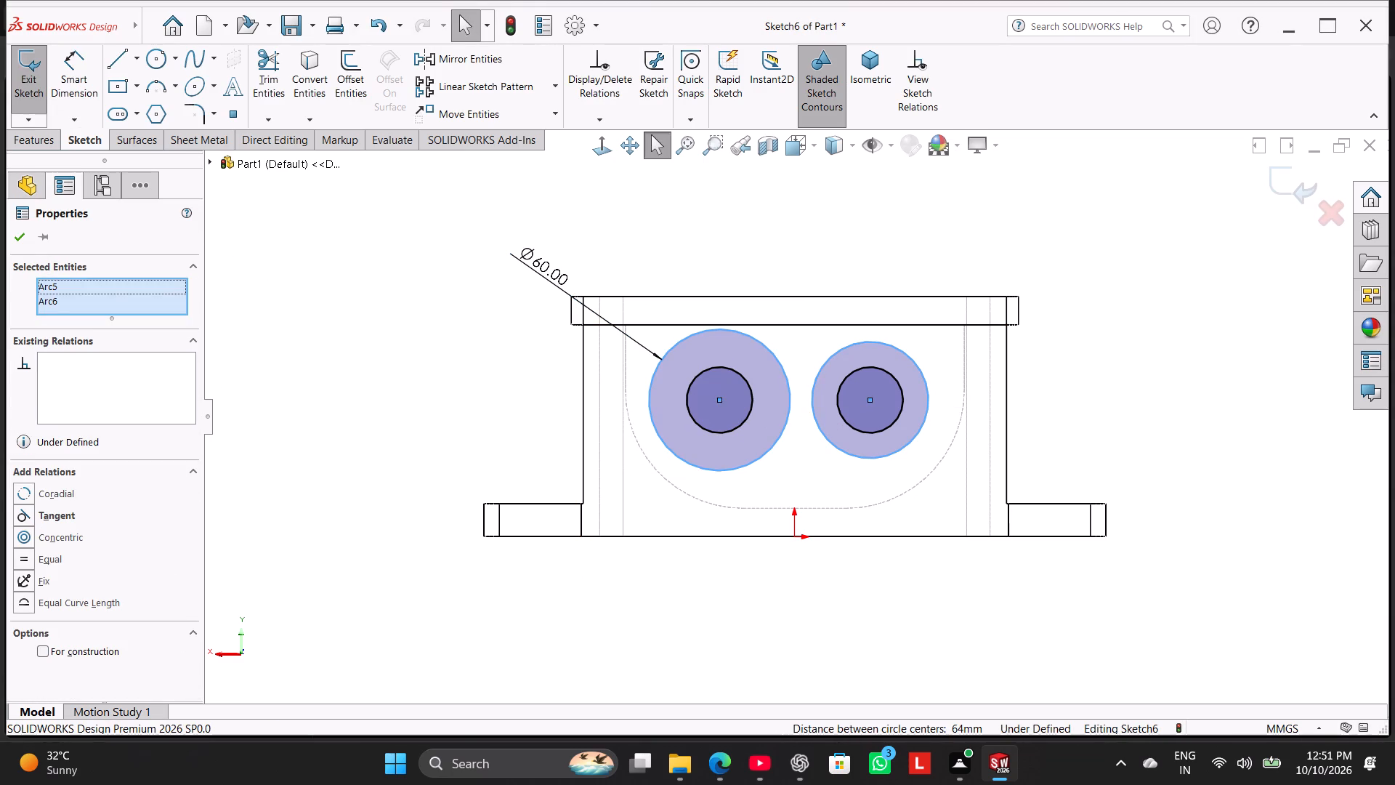
click(60, 557)
click(353, 420)
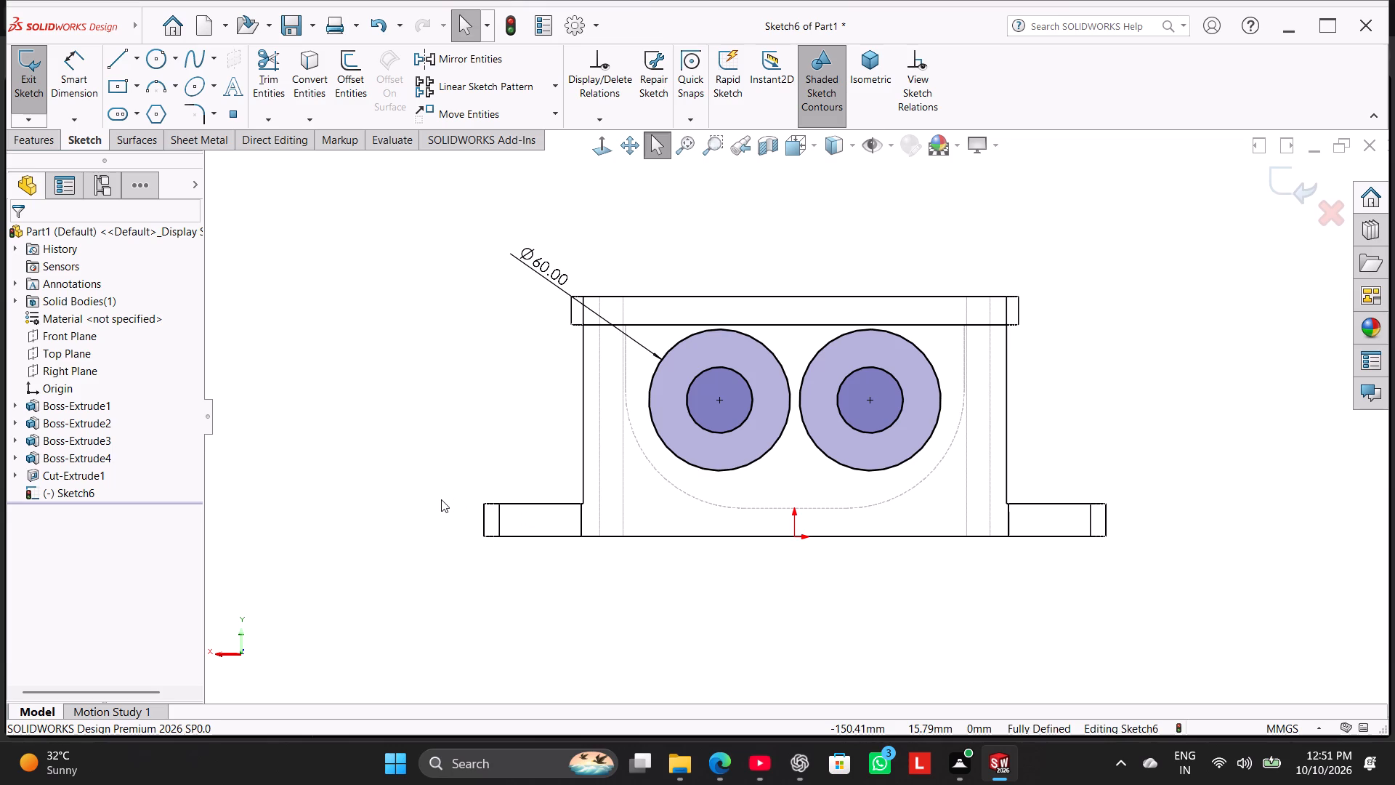
Set up a boss extrusion of the two ring profiles, starting at a 3 mm offset and running 18 mm blind inward through the wall.
middle_drag(506, 382, 571, 458)
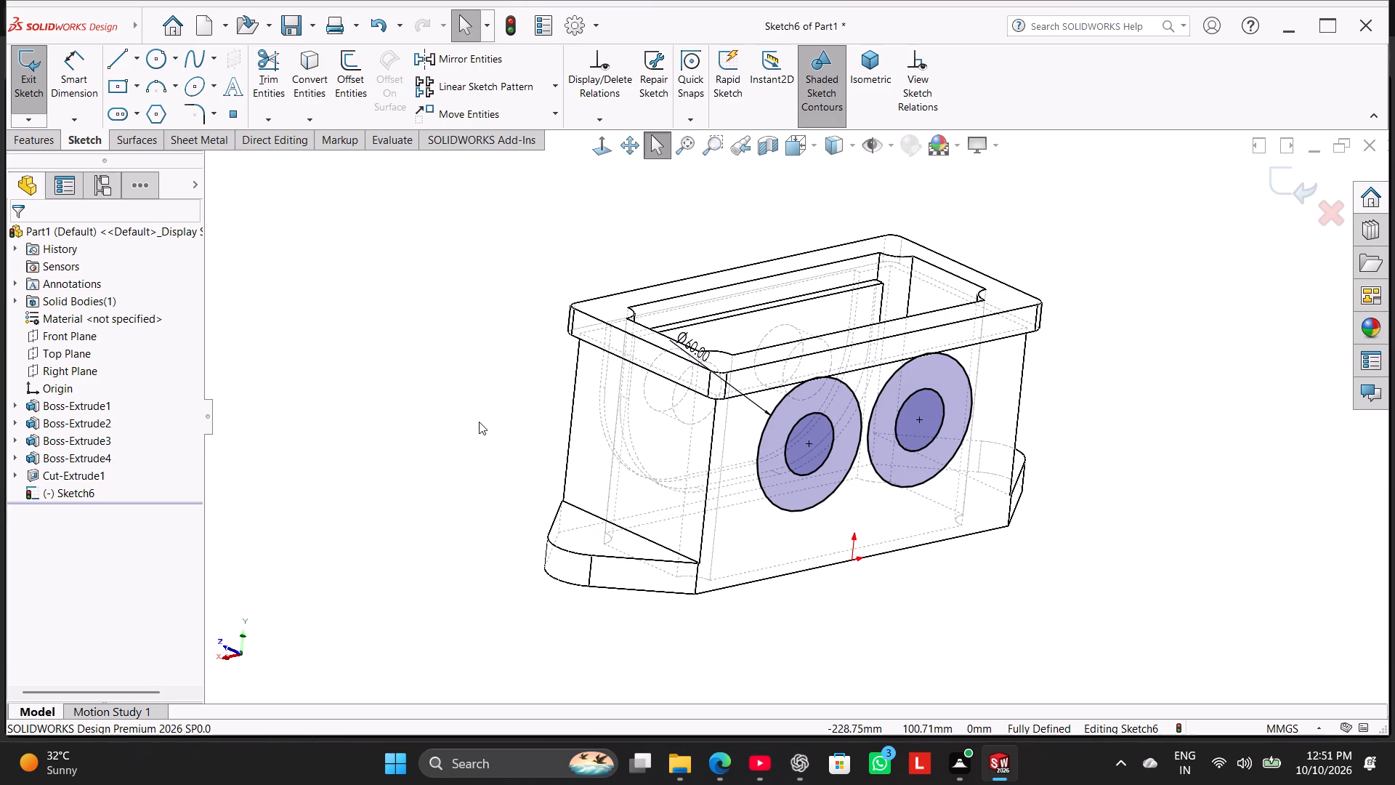
click(52, 142)
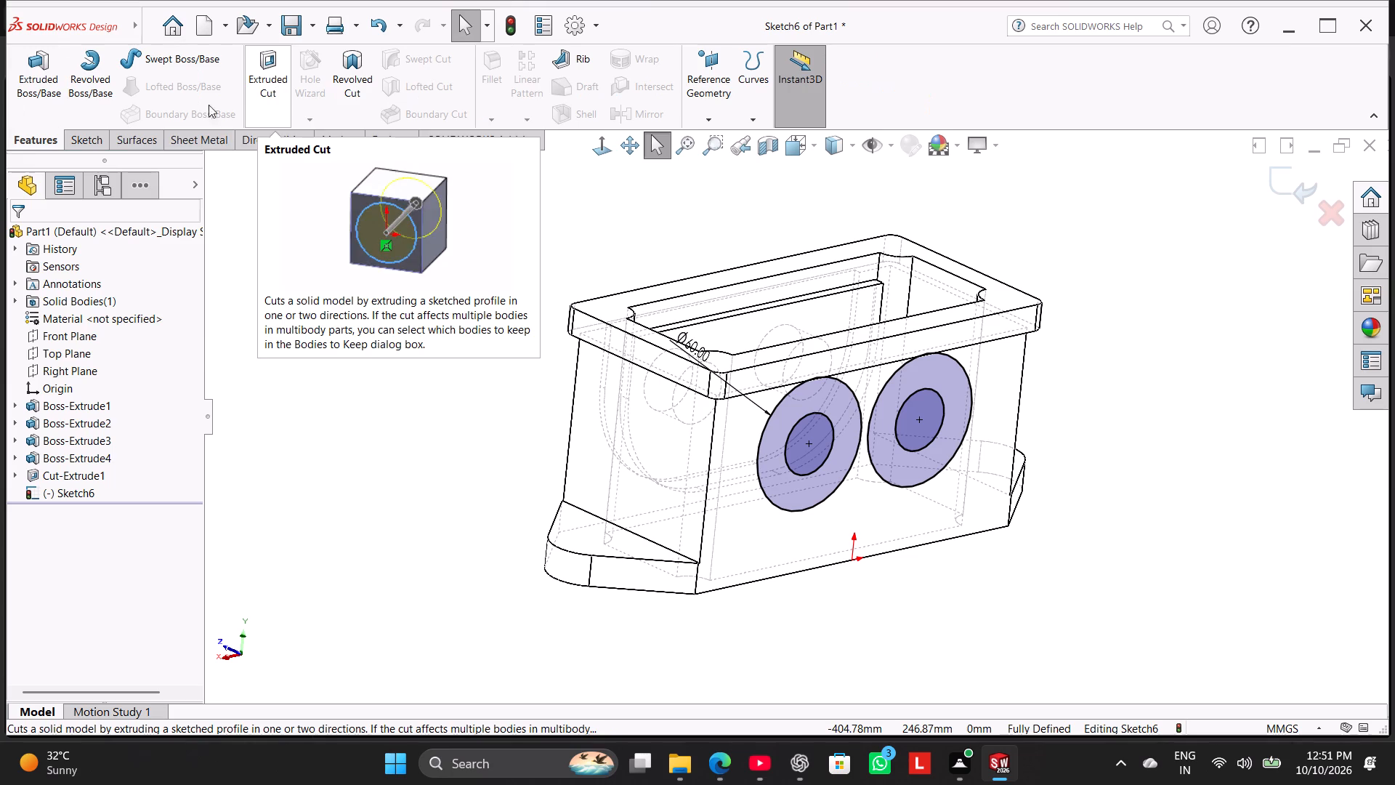
click(49, 81)
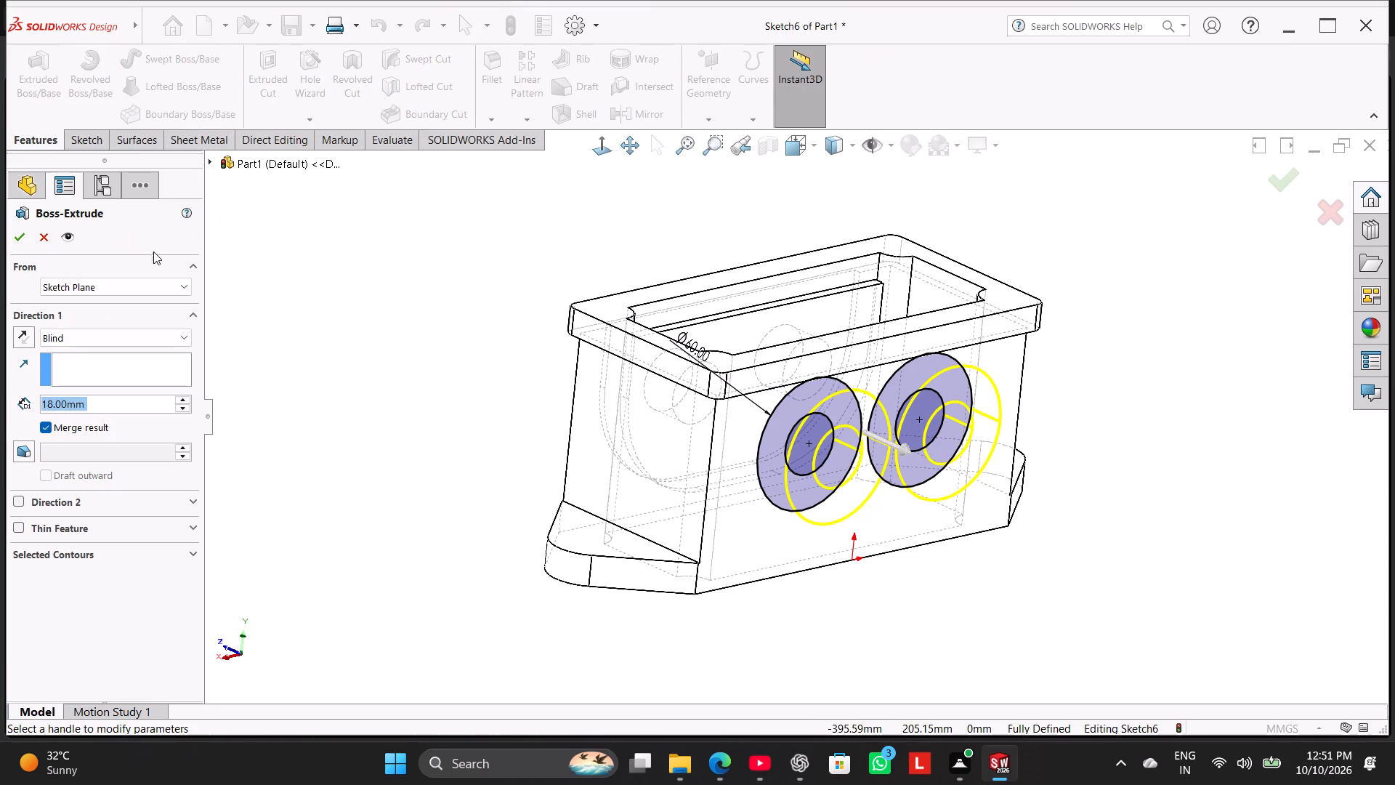
click(164, 283)
click(166, 334)
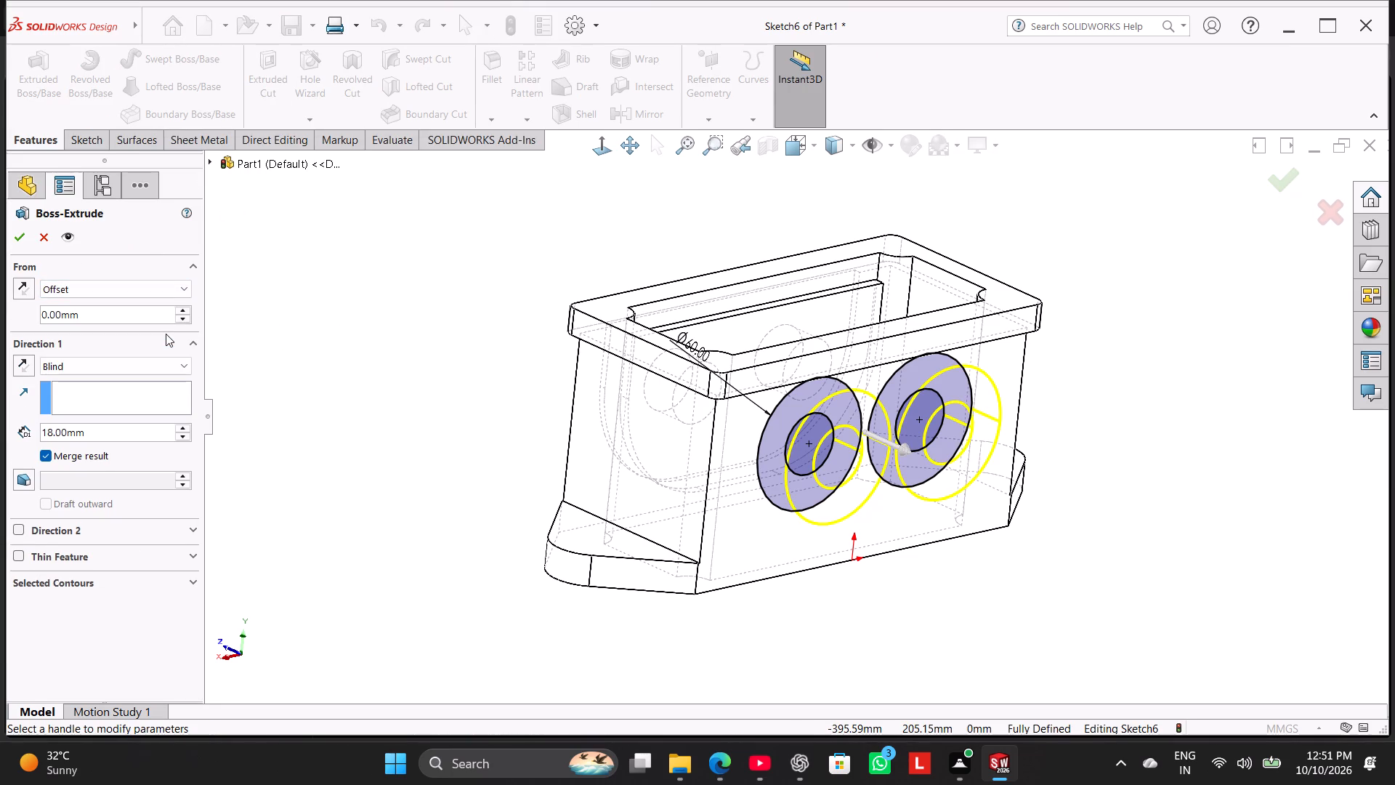
double_click(143, 320)
key(3)
key(Return)
middle_drag(405, 382, 424, 486)
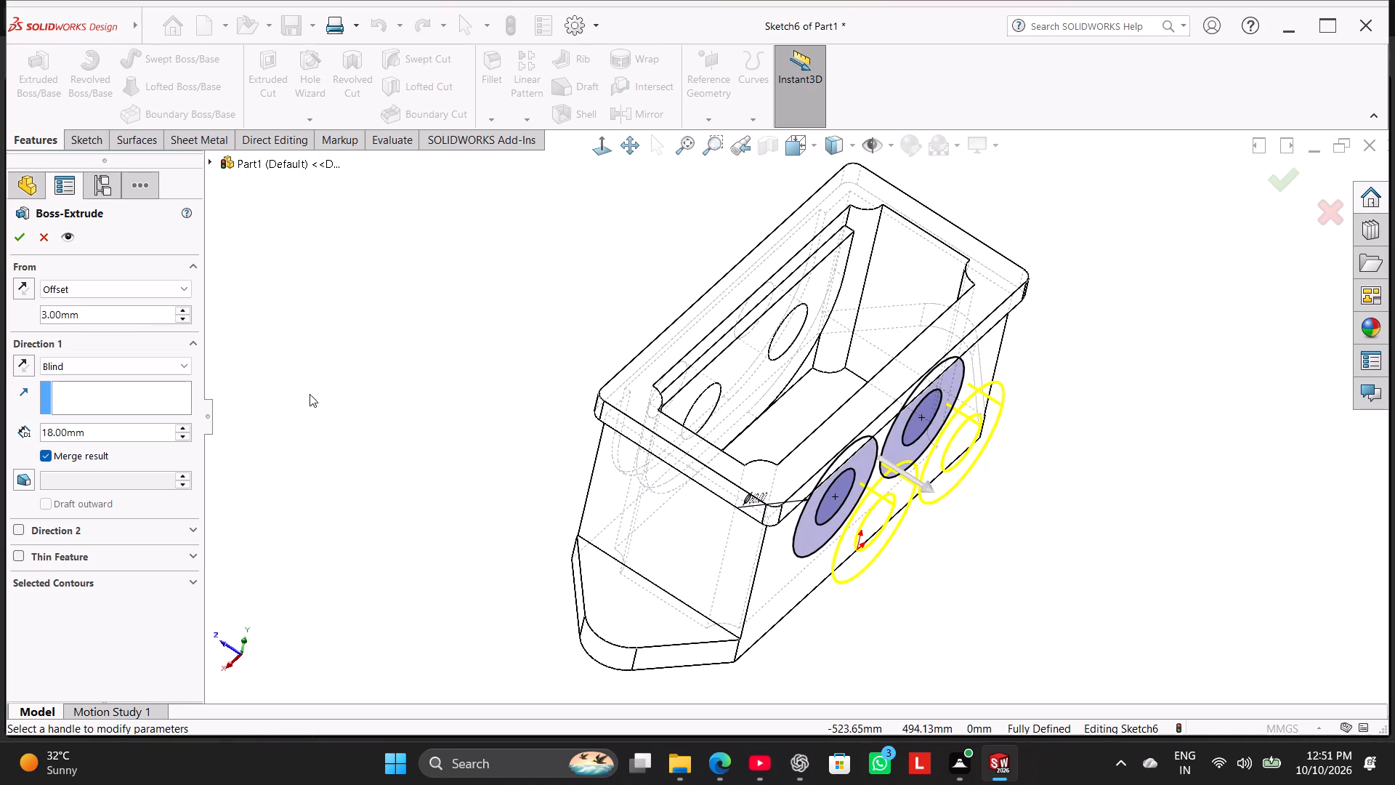
click(25, 369)
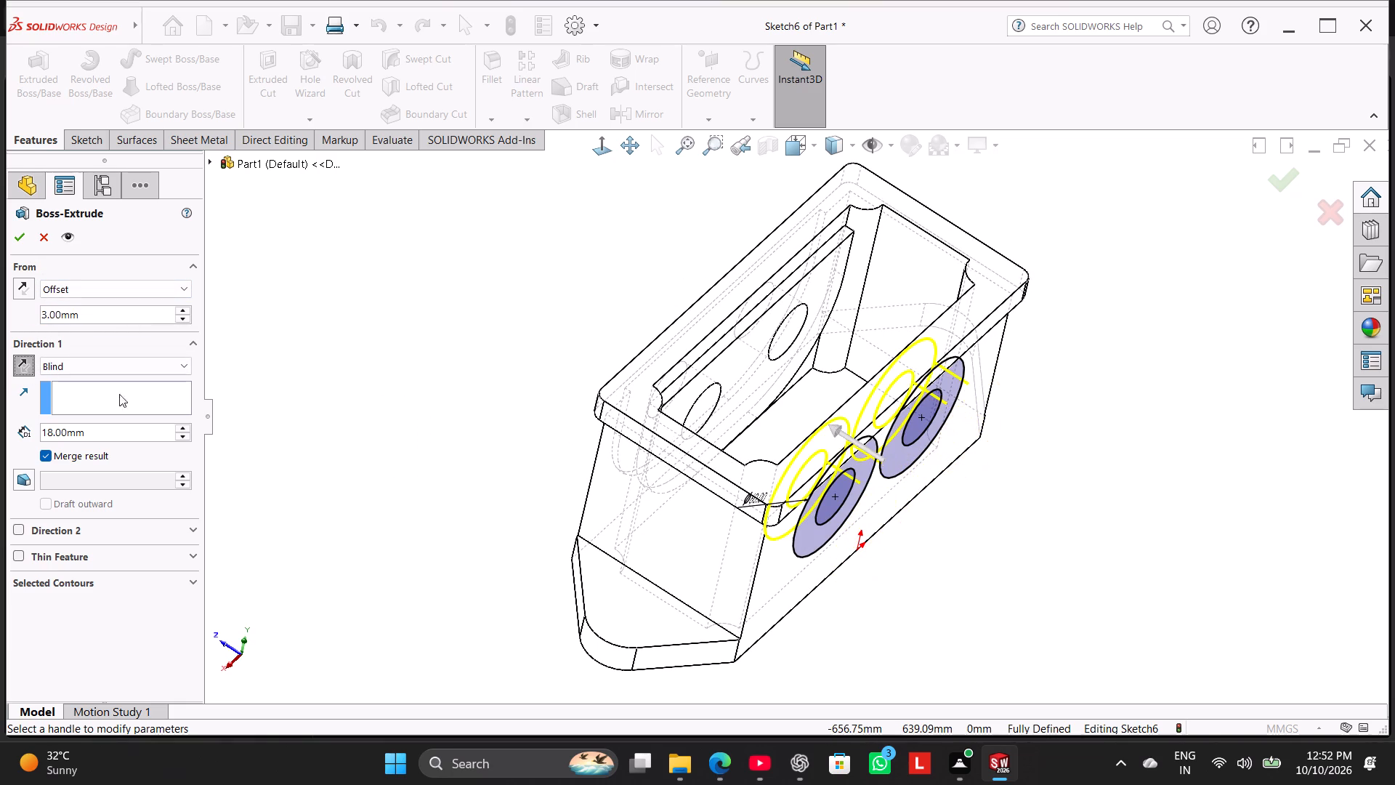
Set the model display style to shaded with edges.
middle_drag(357, 417, 222, 383)
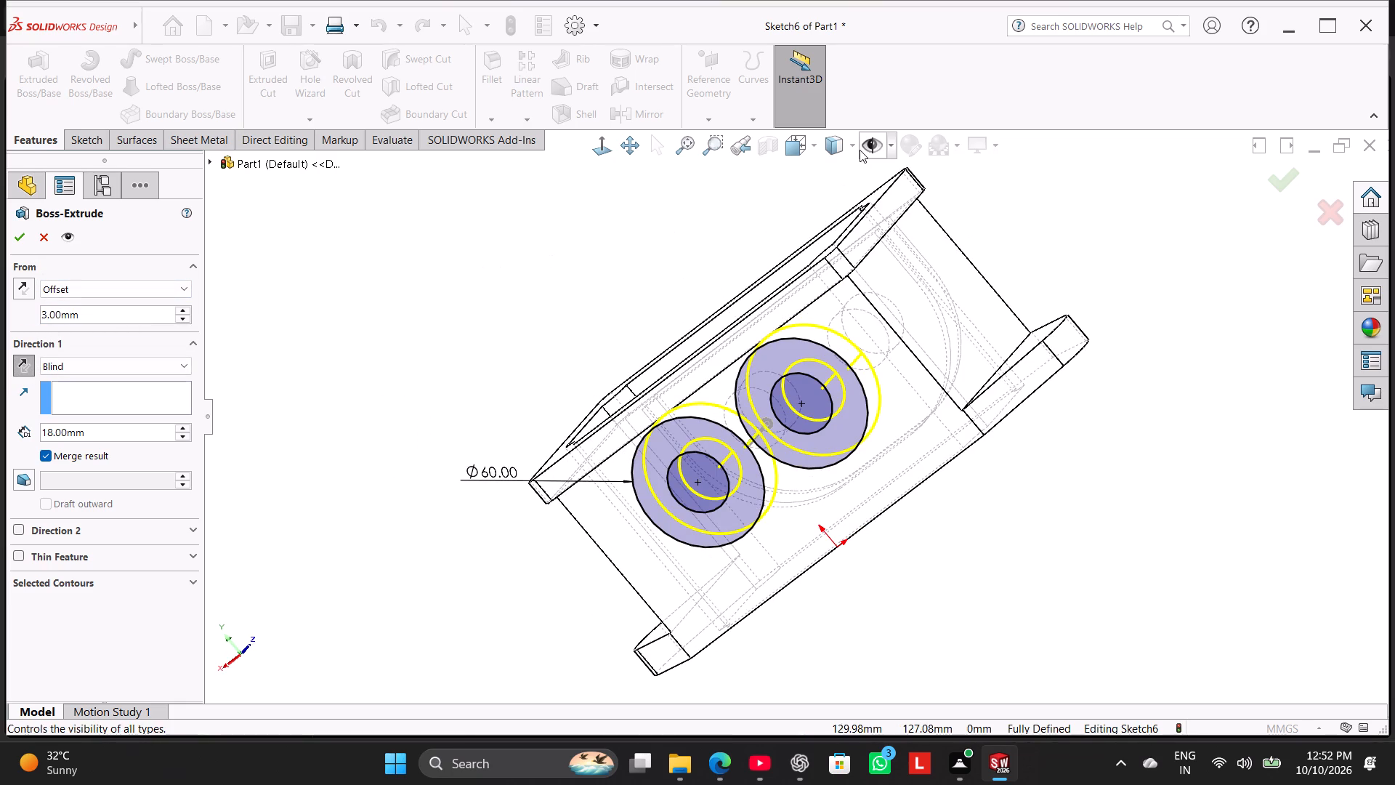
click(860, 150)
click(849, 149)
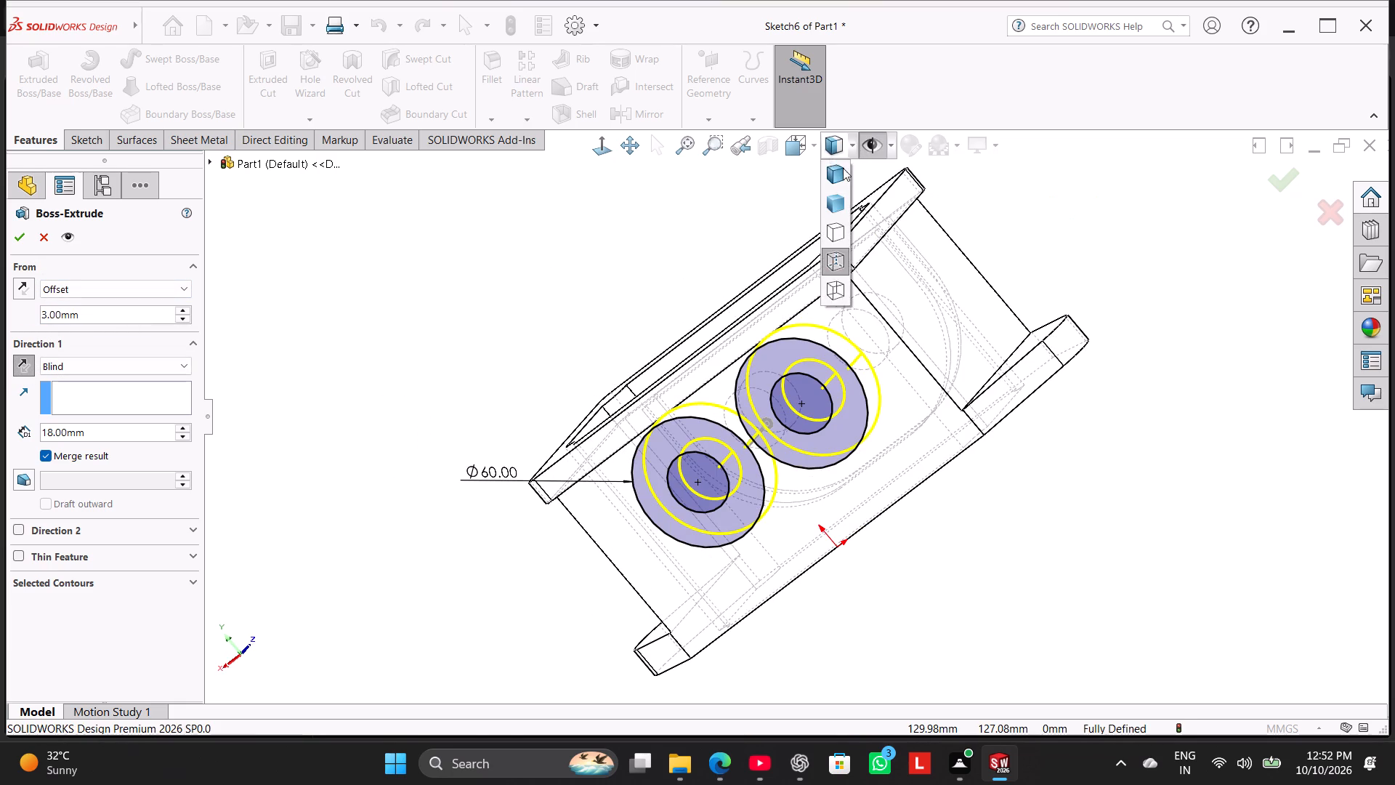
click(843, 168)
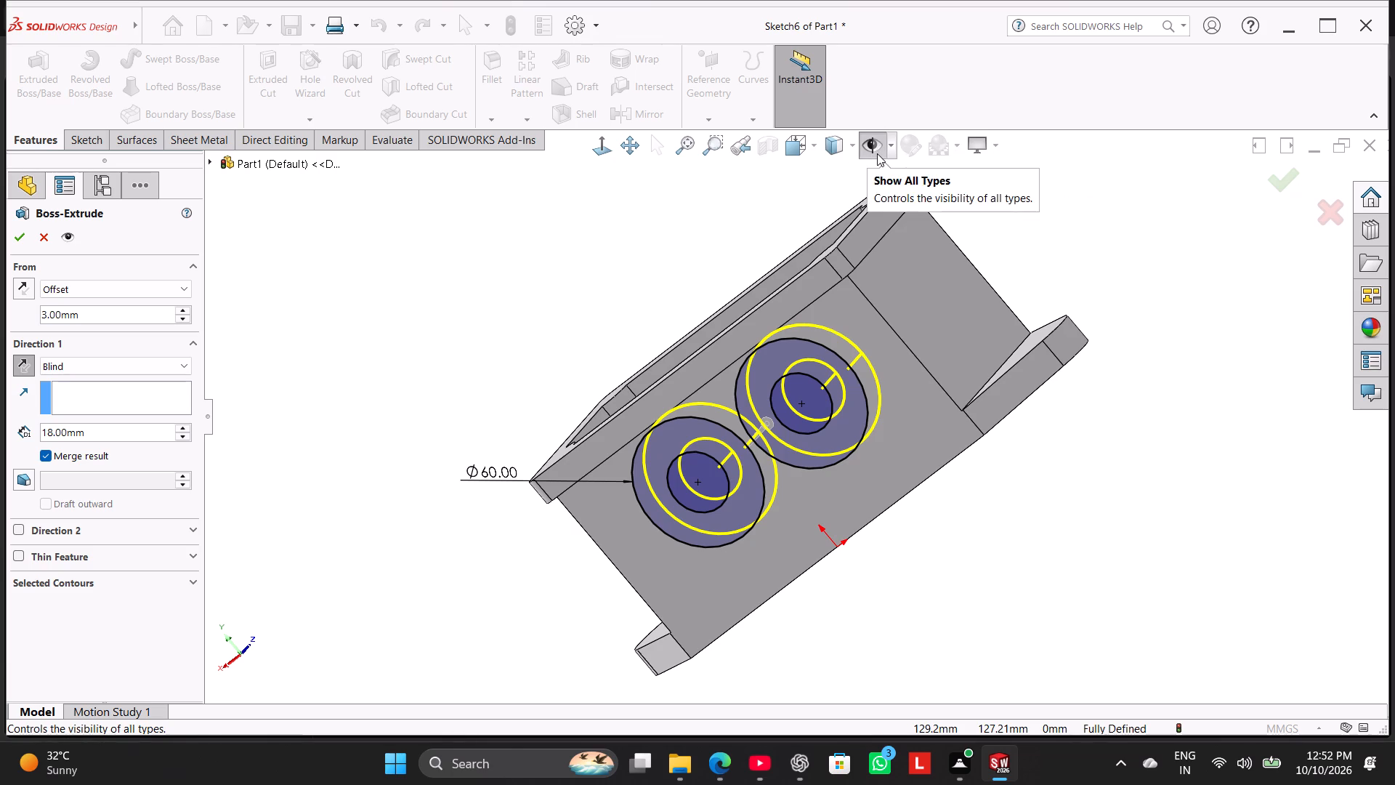
click(877, 153)
Check the ring extrusion preview and its start offset direction, and complete the boss extrusion with the offset outward.
middle_drag(779, 242, 783, 374)
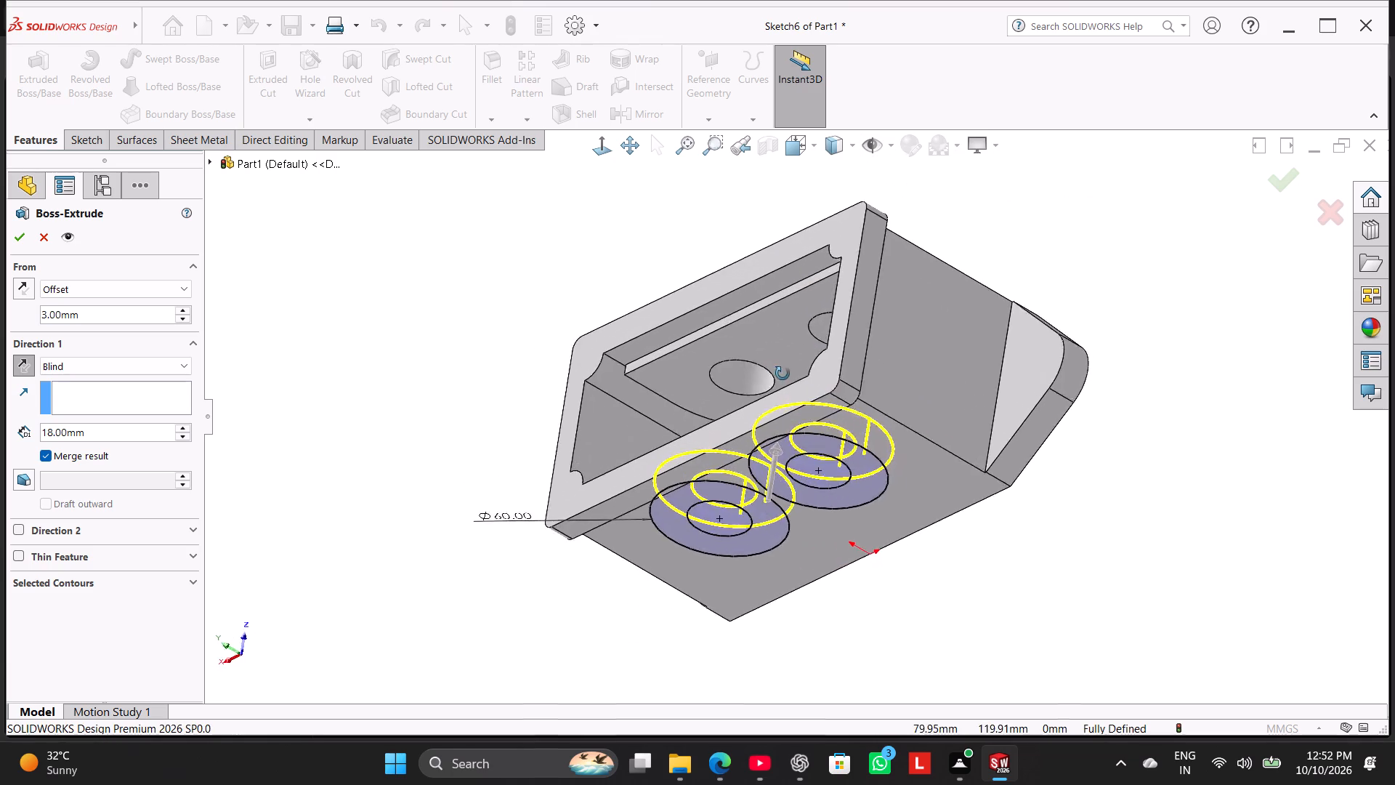
middle_drag(783, 374, 759, 362)
click(870, 141)
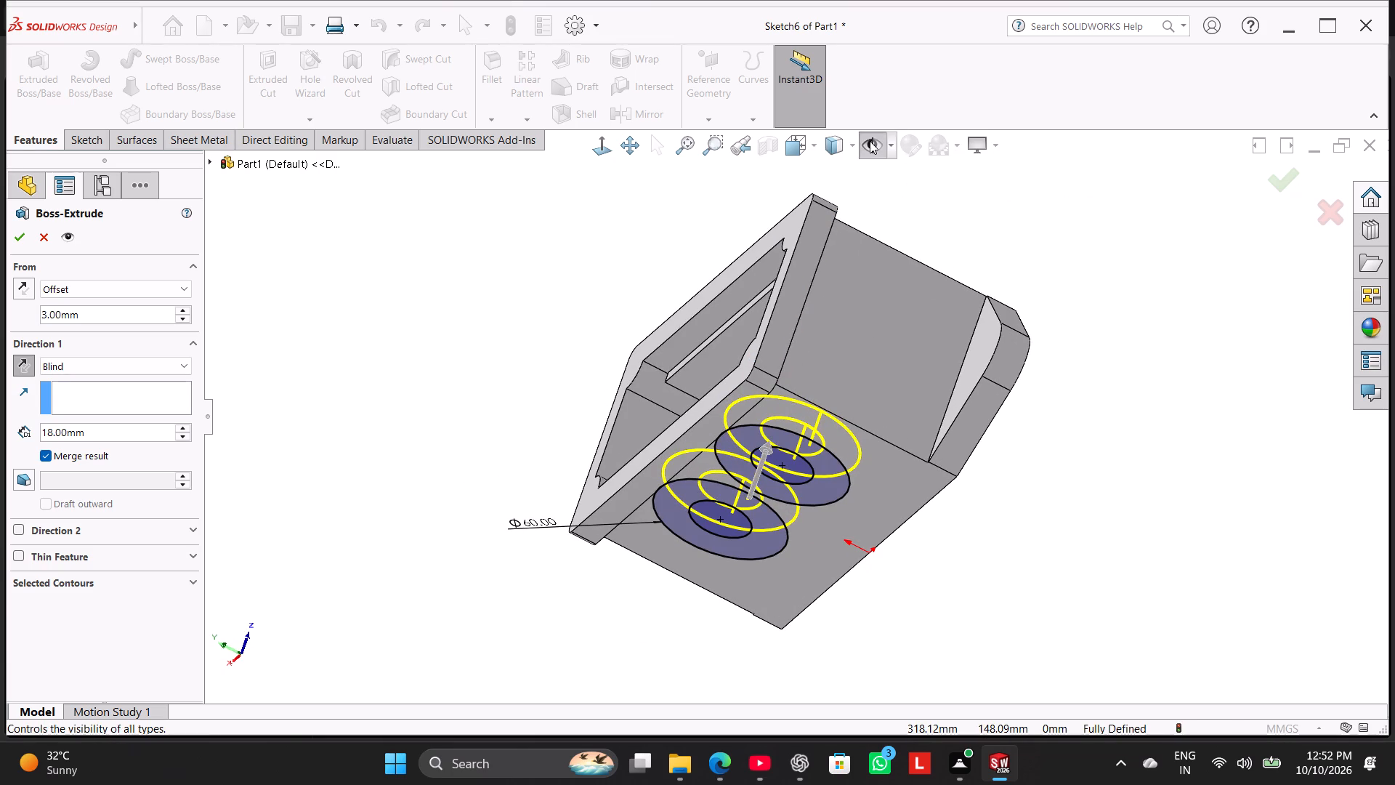
click(870, 141)
middle_drag(660, 619, 755, 400)
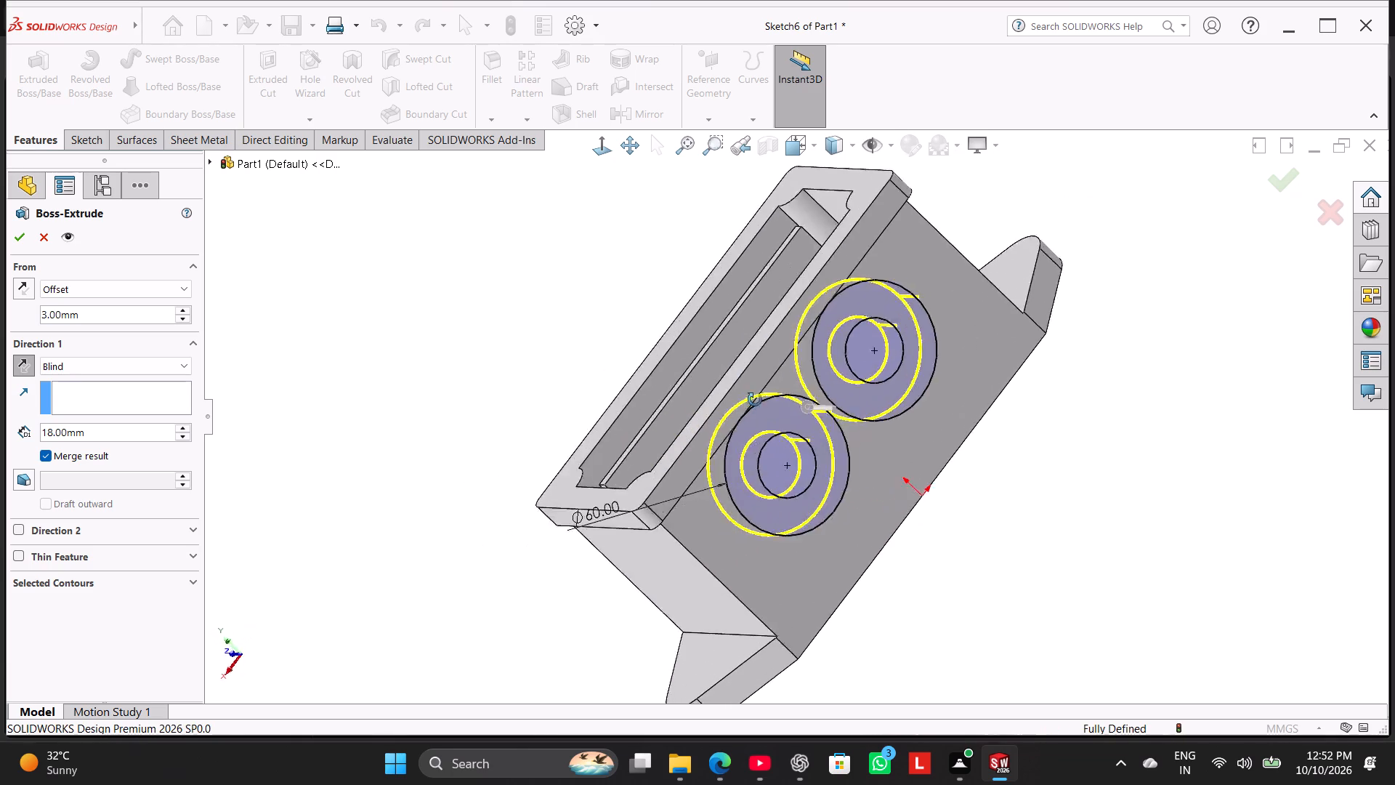
middle_drag(755, 400, 624, 595)
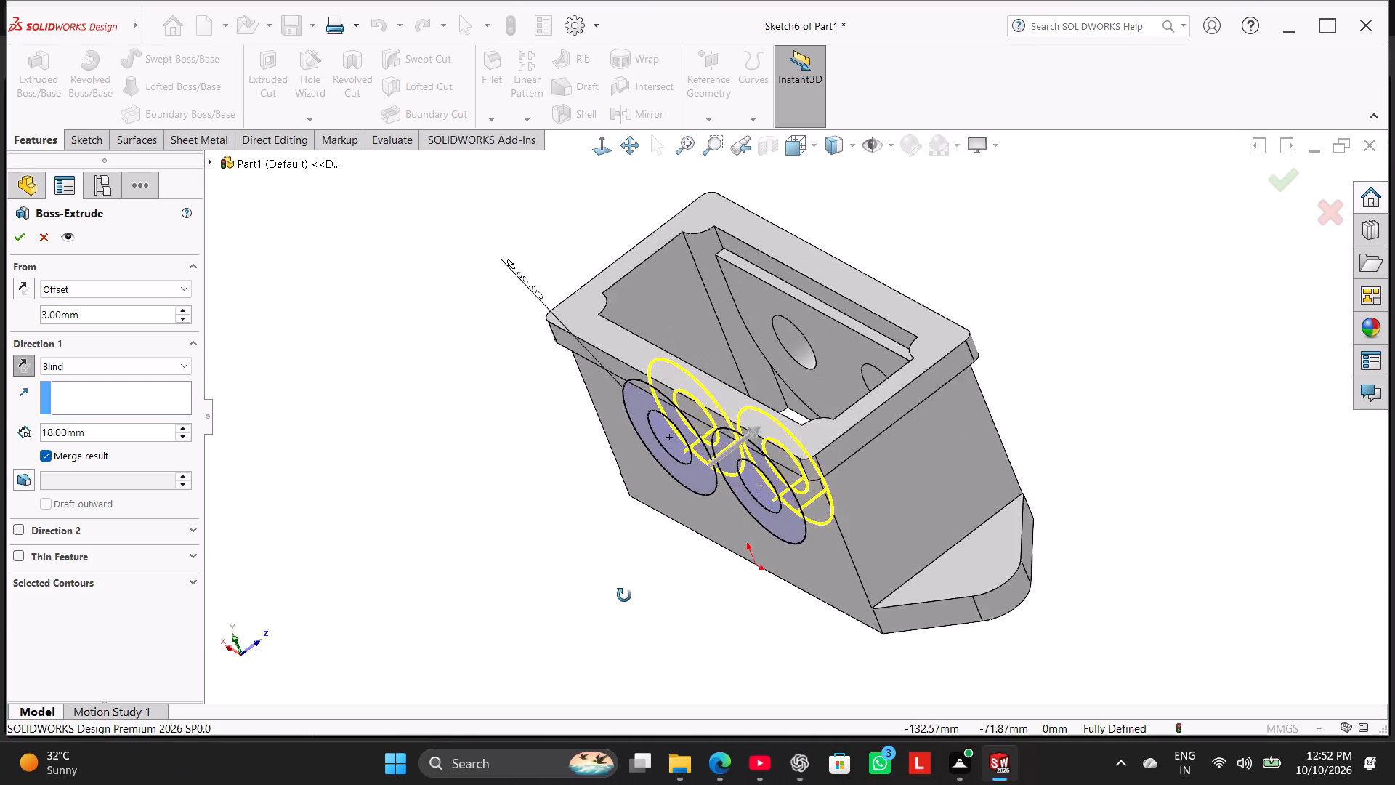
middle_drag(624, 595, 634, 673)
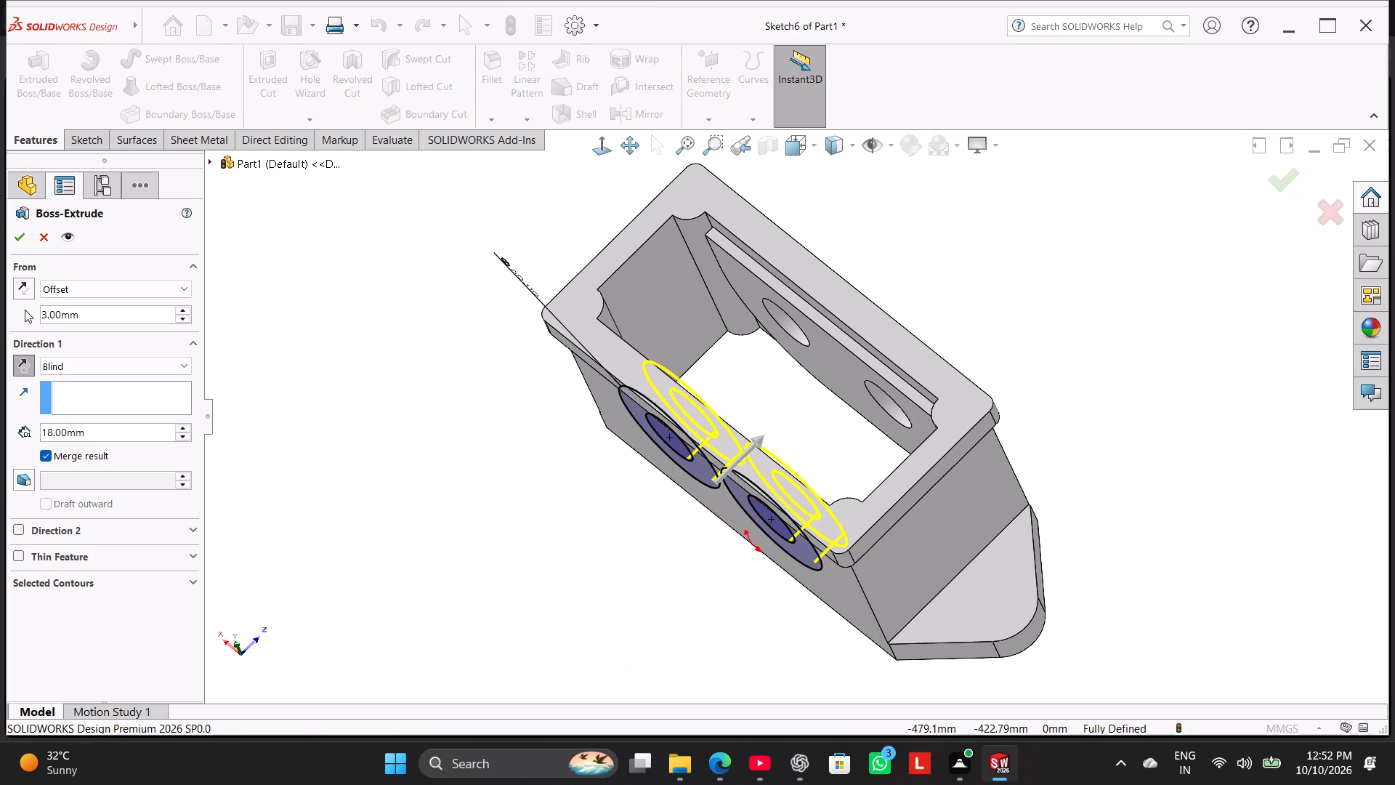
click(25, 286)
click(25, 286)
click(9, 243)
click(251, 302)
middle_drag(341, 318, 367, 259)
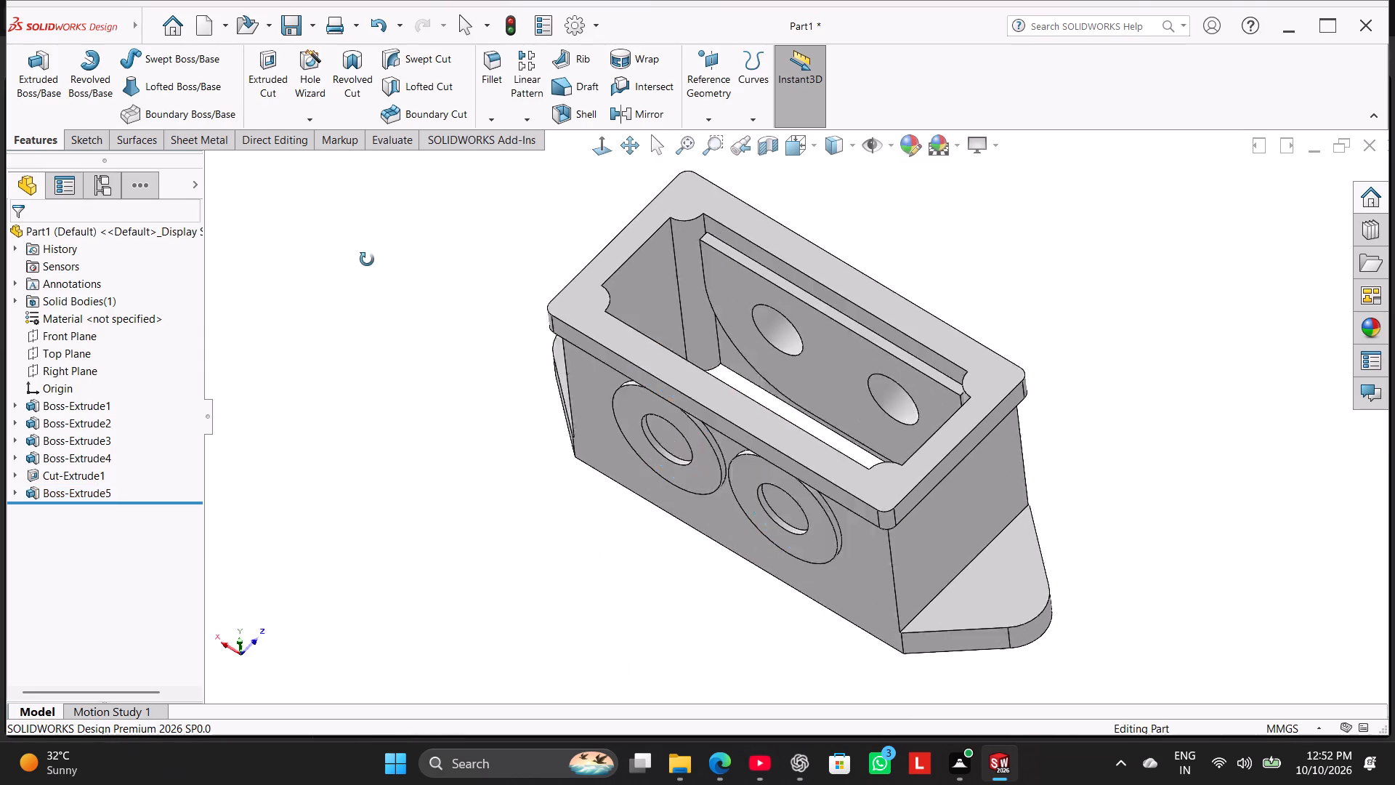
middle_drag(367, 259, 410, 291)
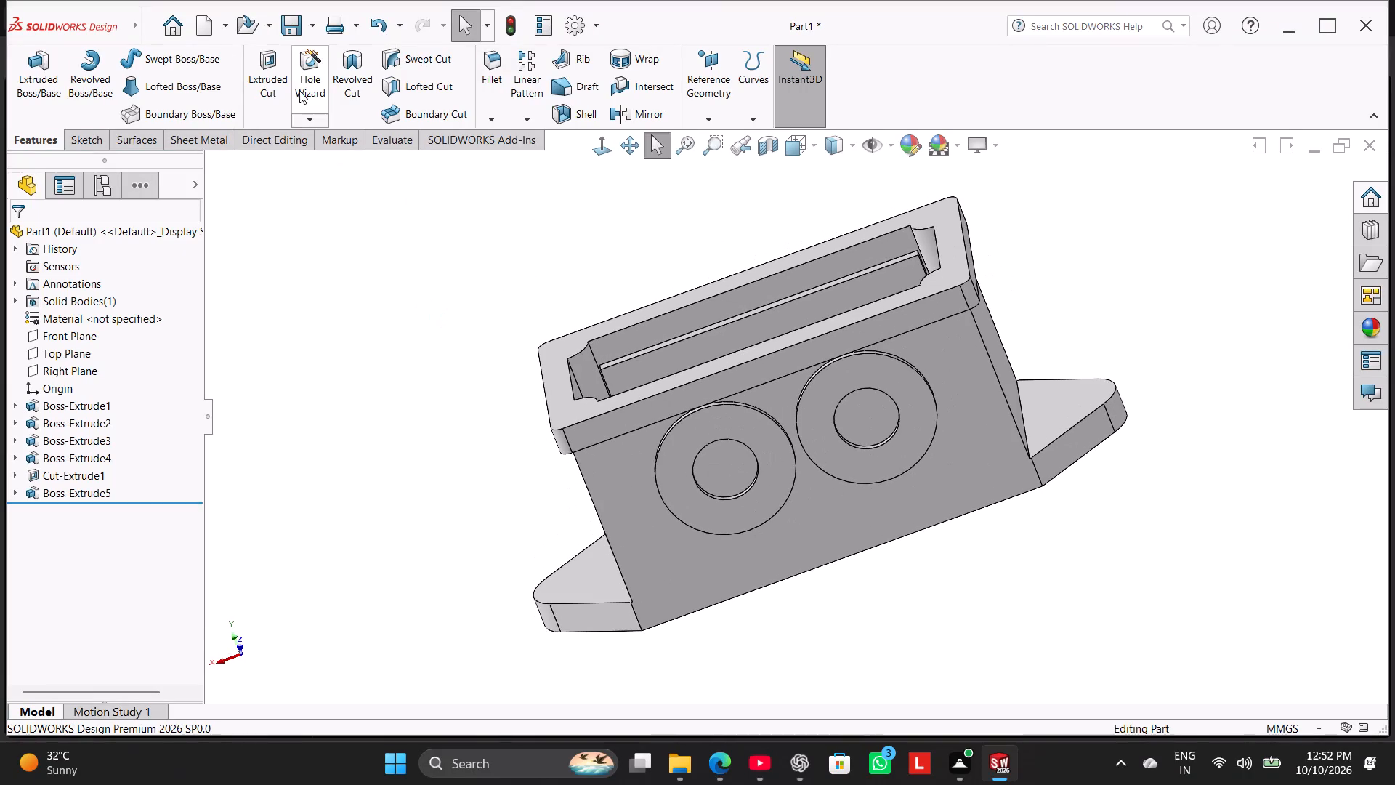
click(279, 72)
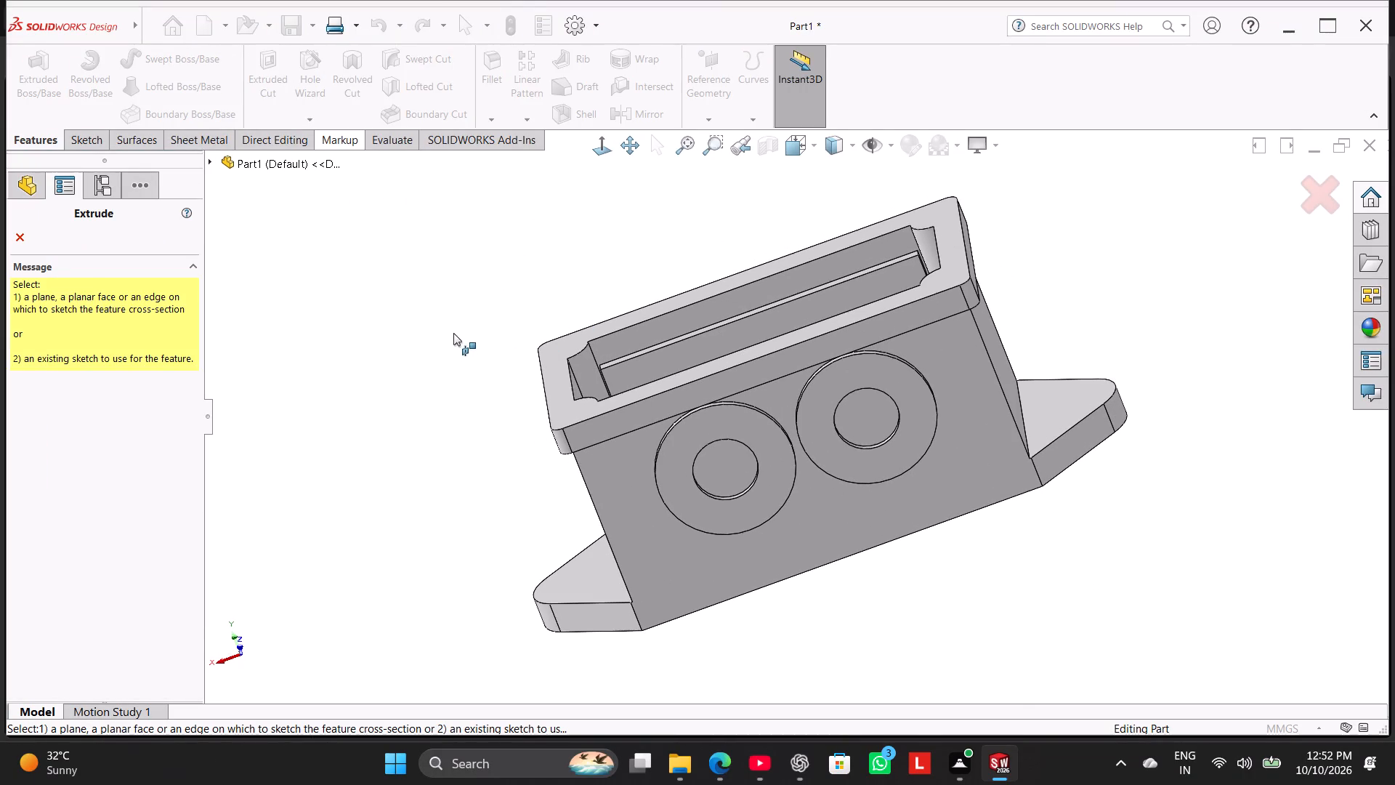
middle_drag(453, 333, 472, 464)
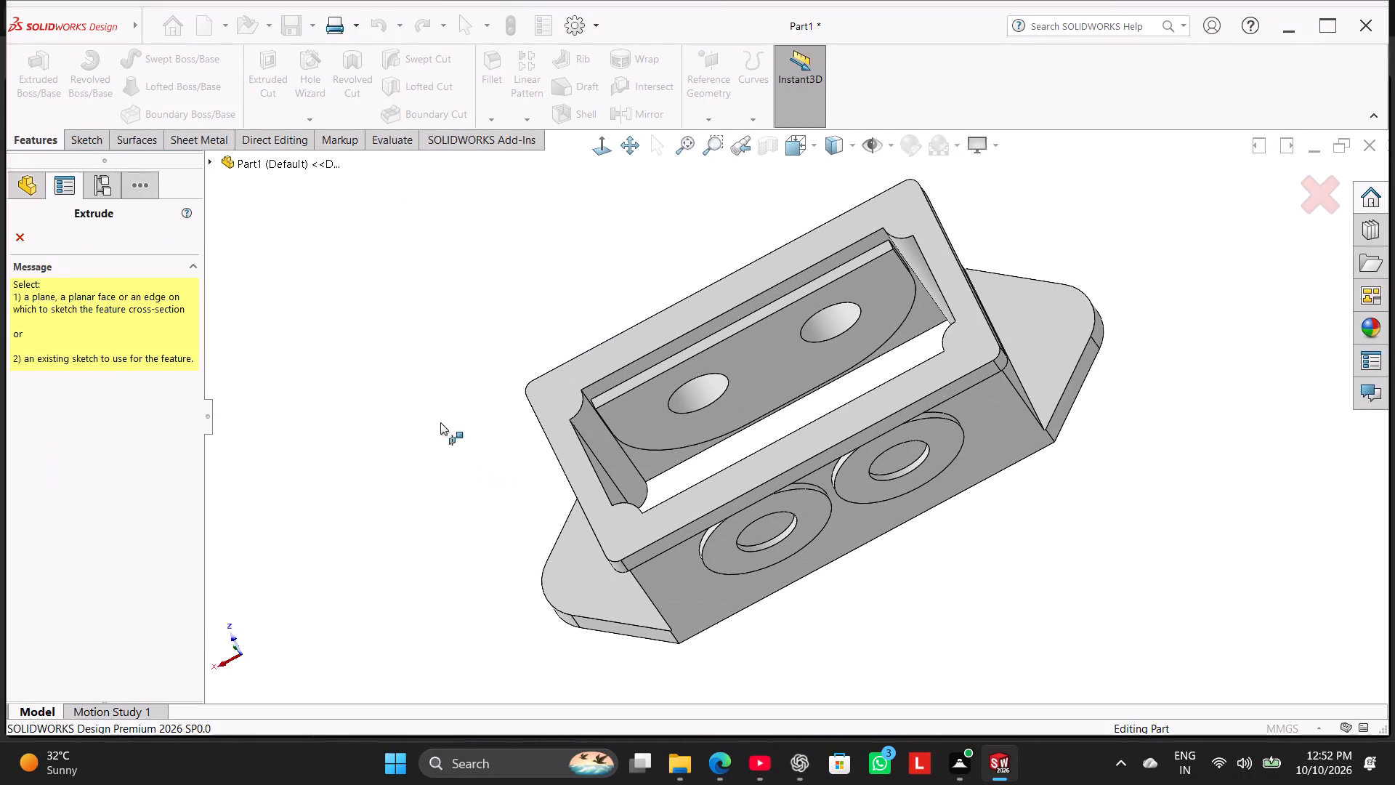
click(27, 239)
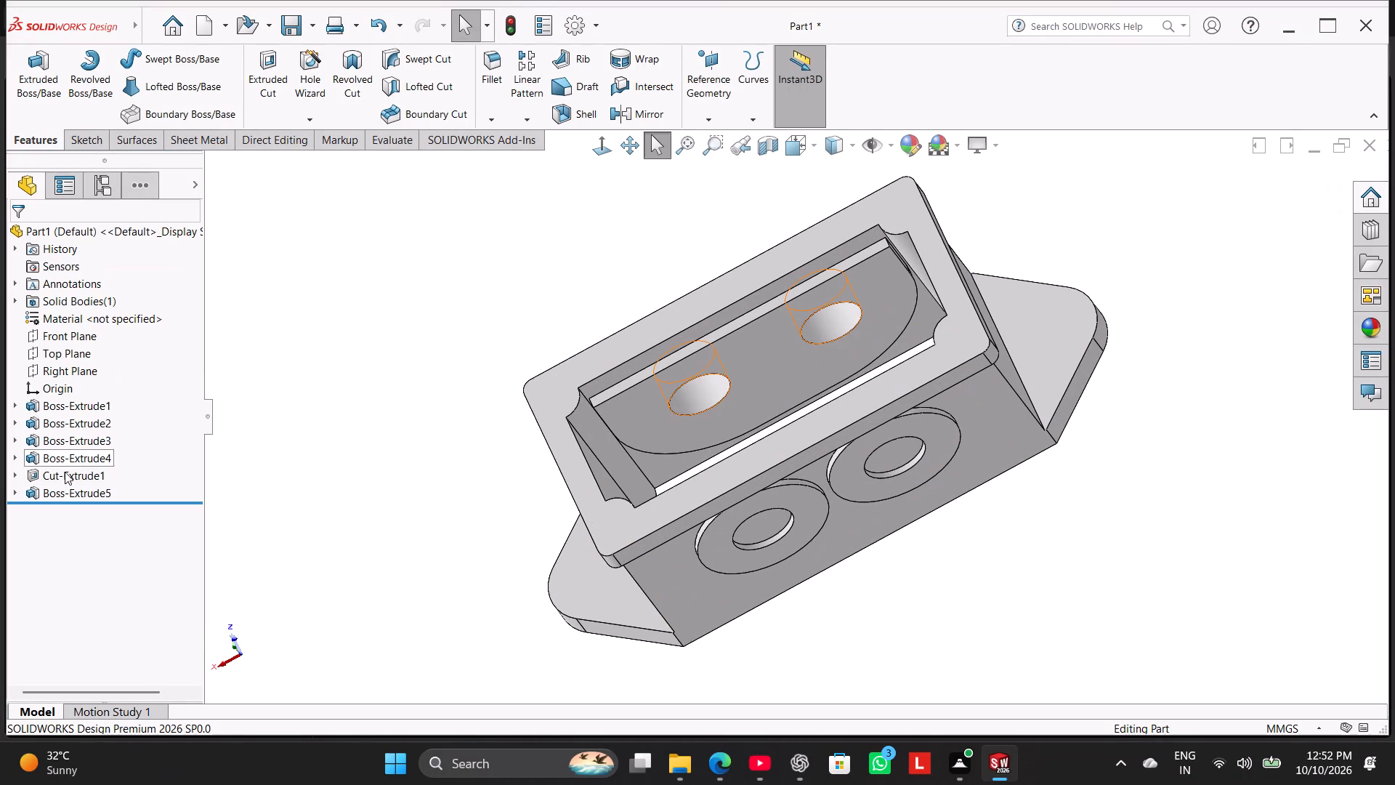
Delete the Cut-Extrude1 feature that made the two openings in the wall opposite the ring bosses.
right_click(64, 472)
click(120, 542)
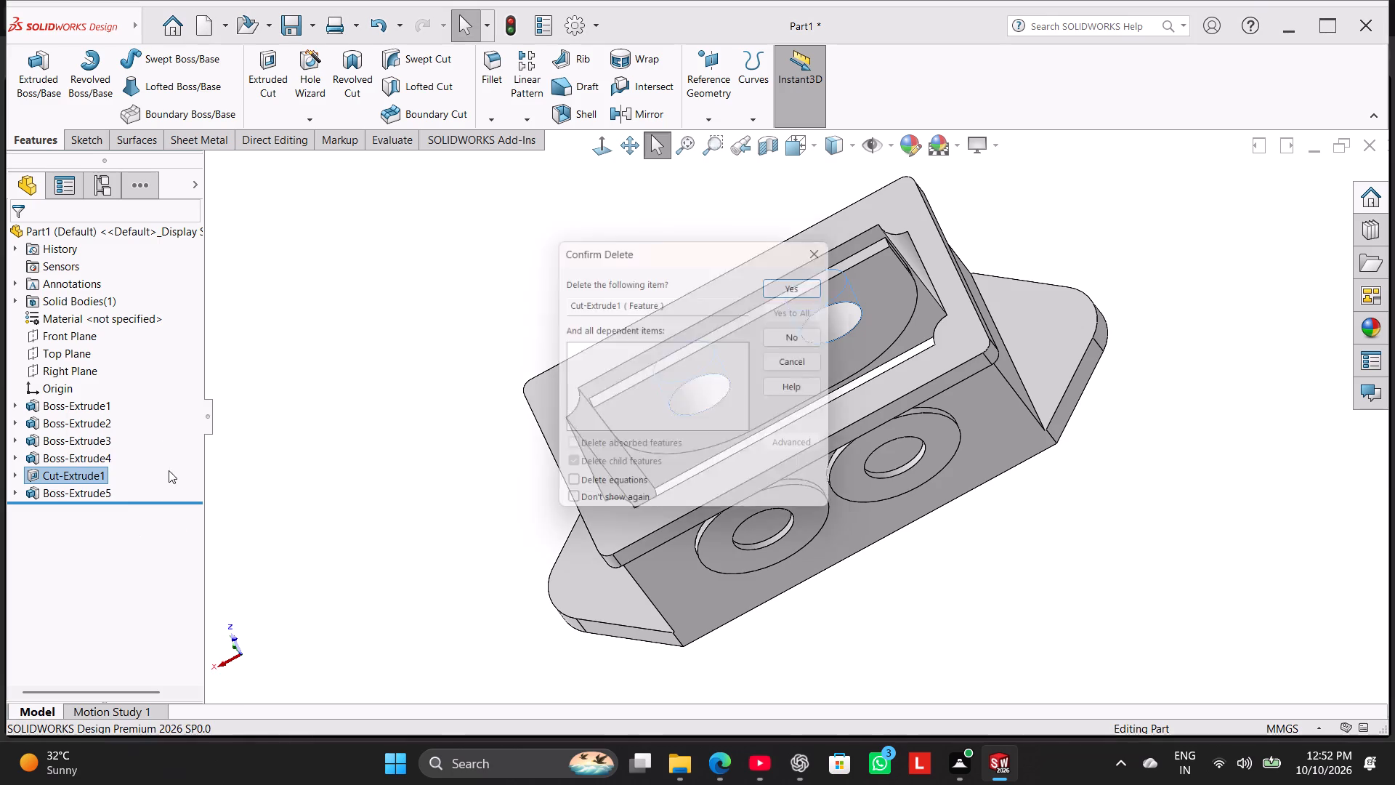
click(782, 280)
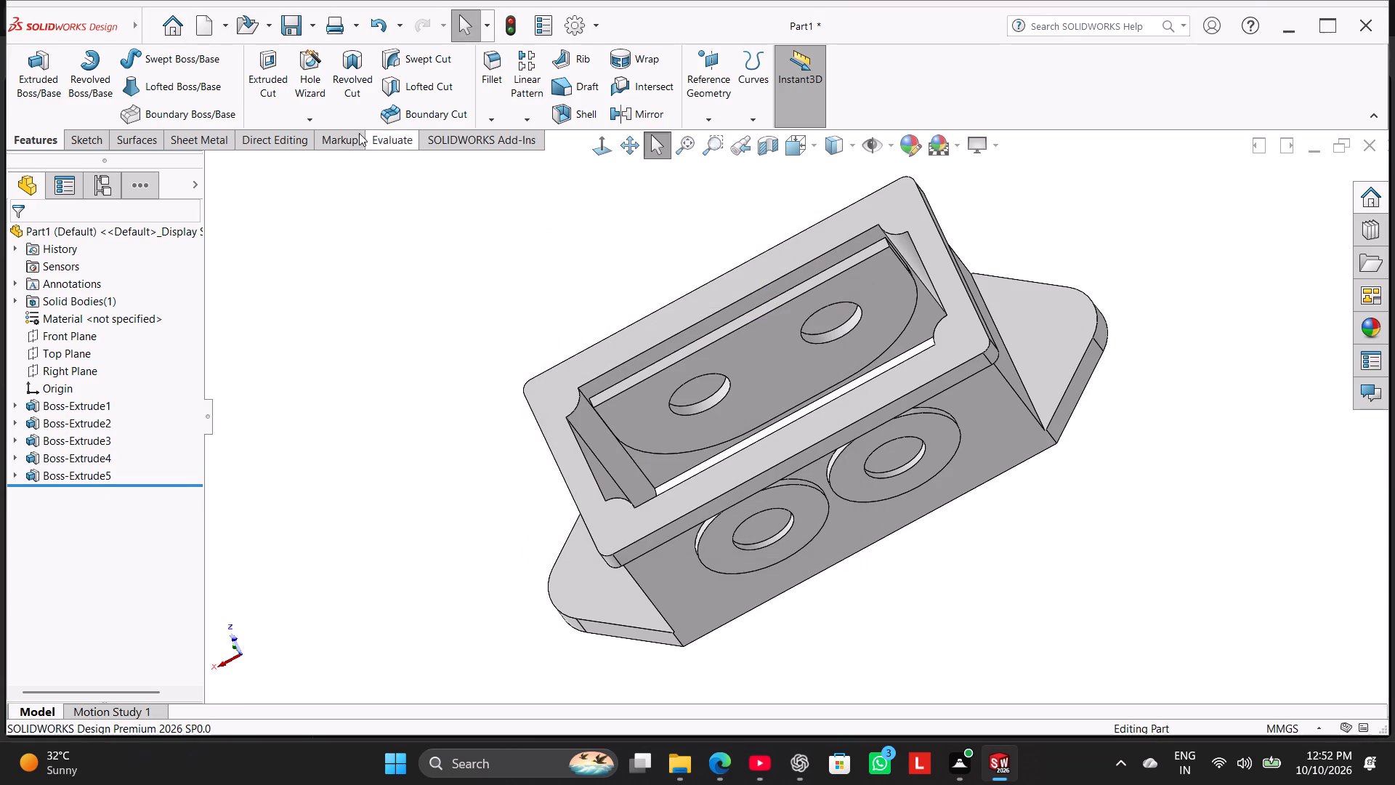
Cut the two inner circles of the ring boss sketch (Sketch6) with an Extruded Cut set to Through All.
click(267, 71)
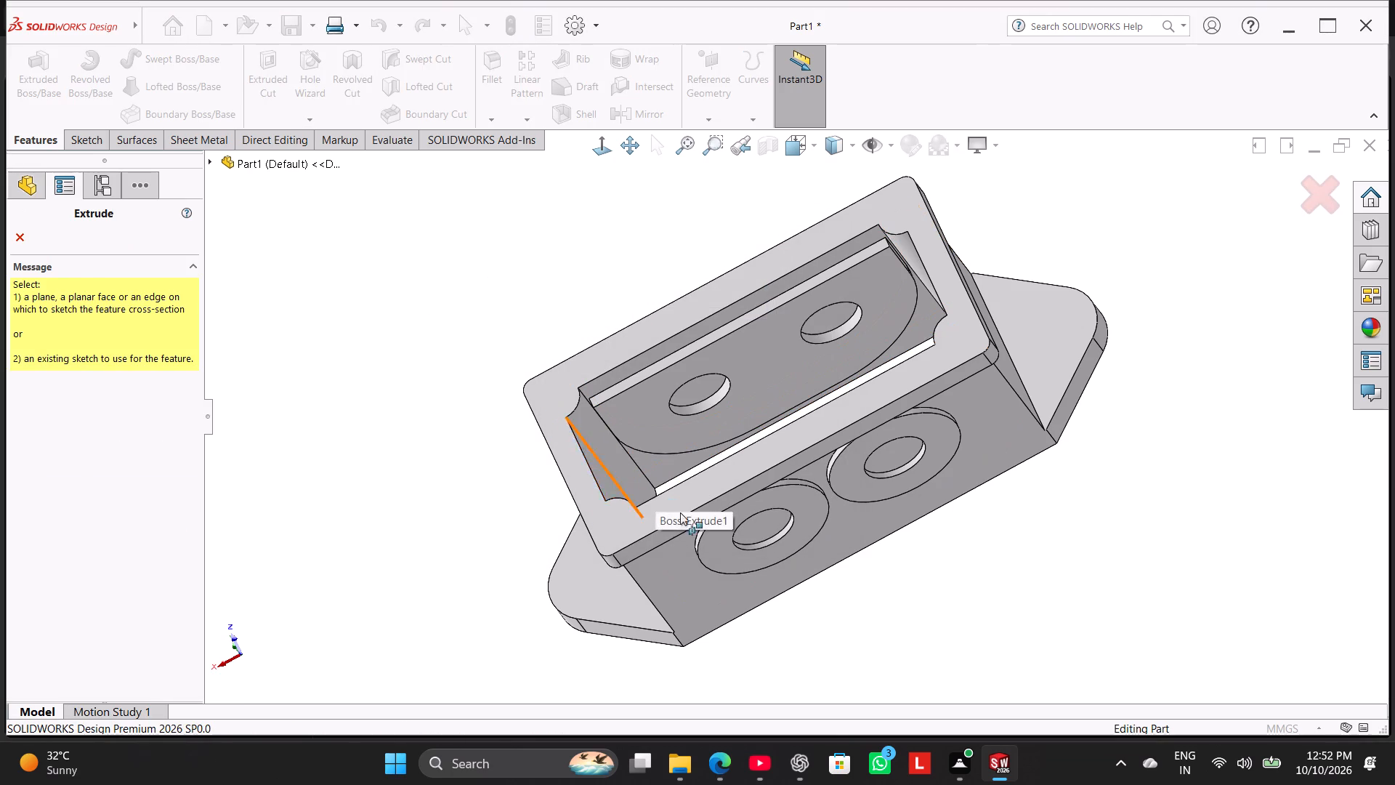
click(215, 168)
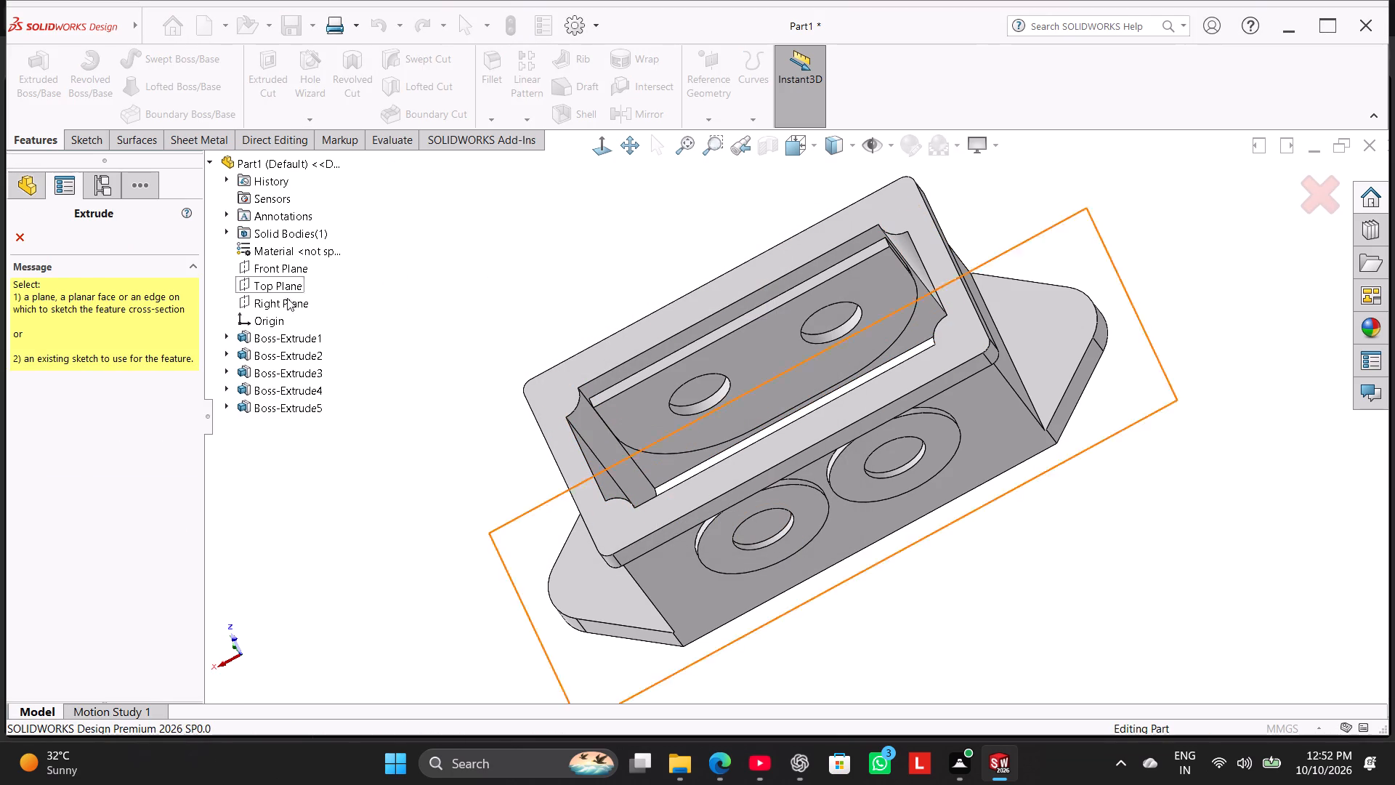
click(254, 409)
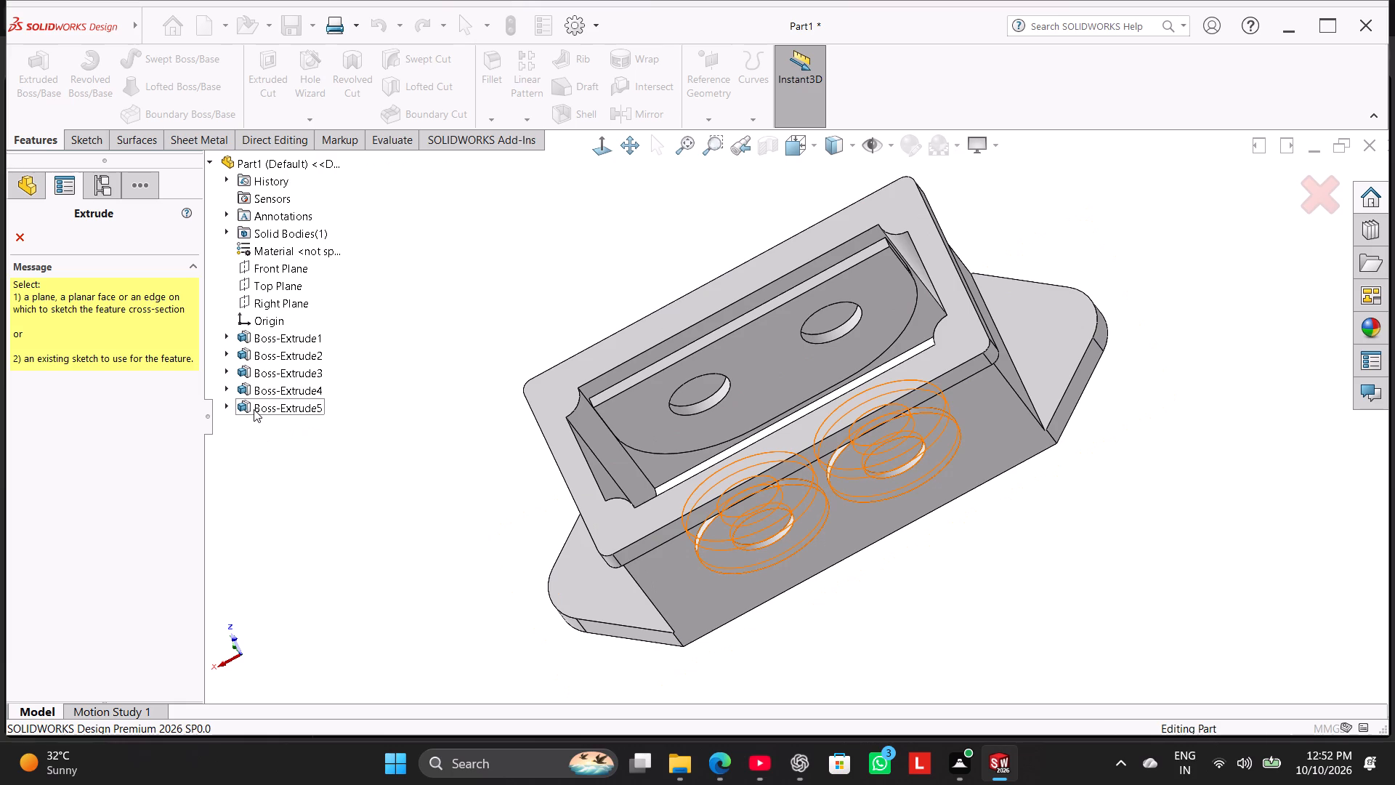
drag(235, 405, 243, 405)
click(281, 424)
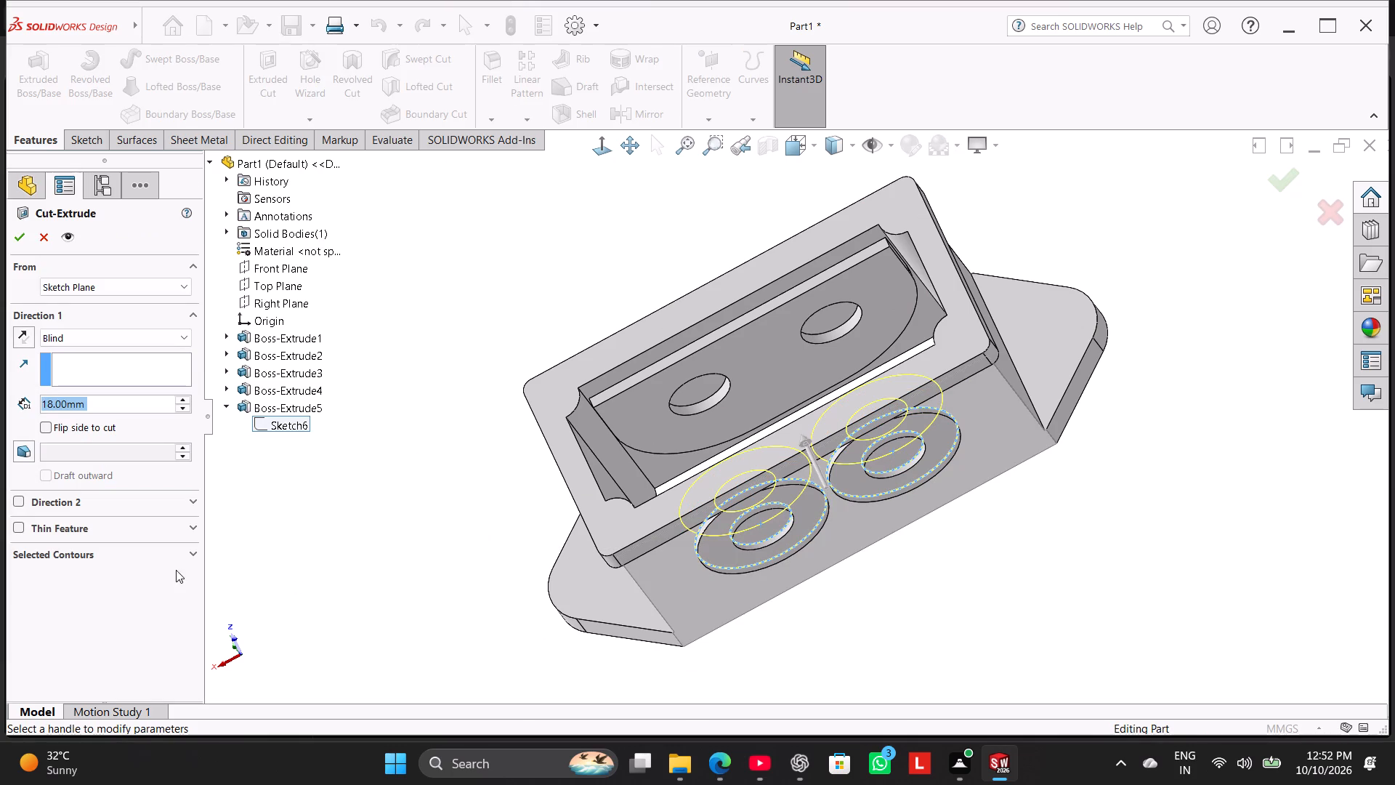
click(170, 553)
click(169, 578)
right_click(169, 578)
click(203, 583)
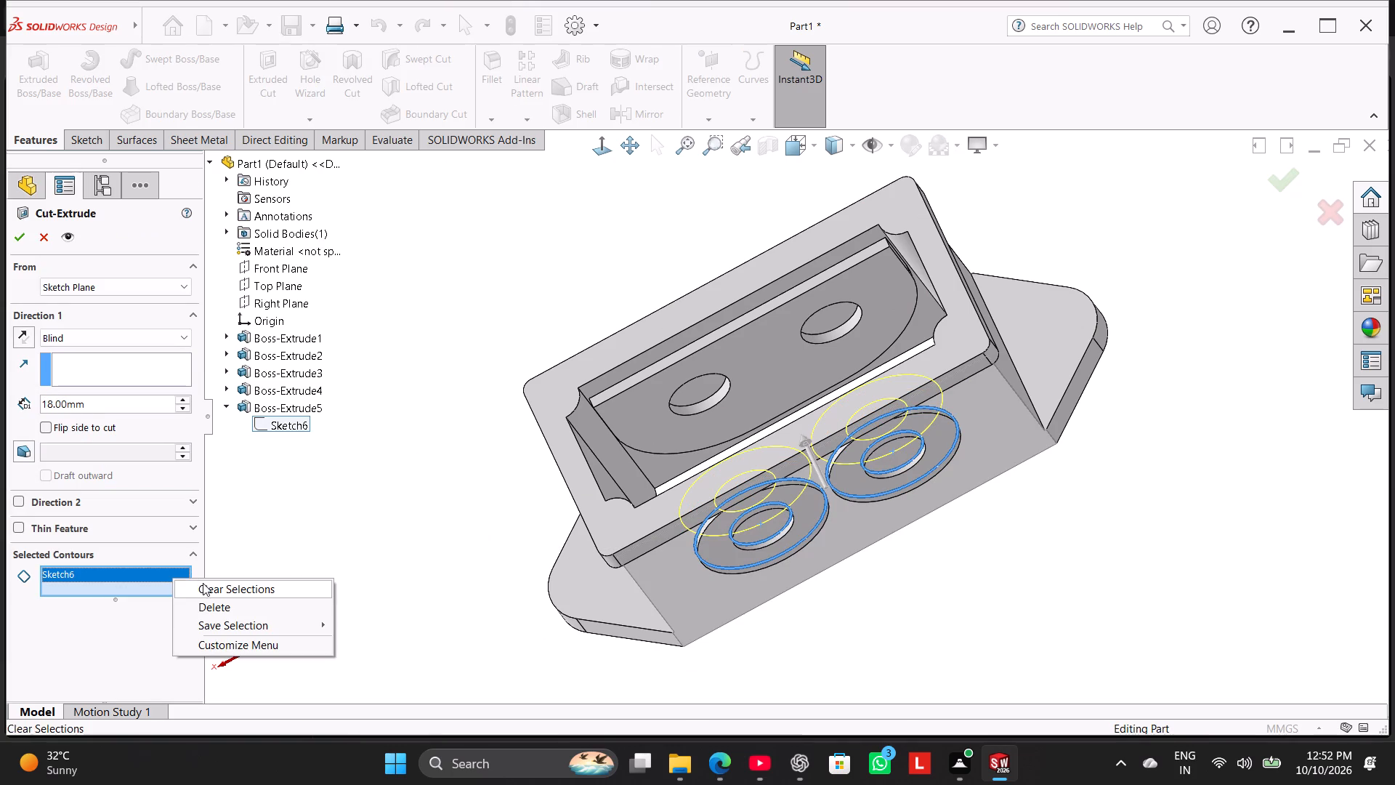
click(773, 535)
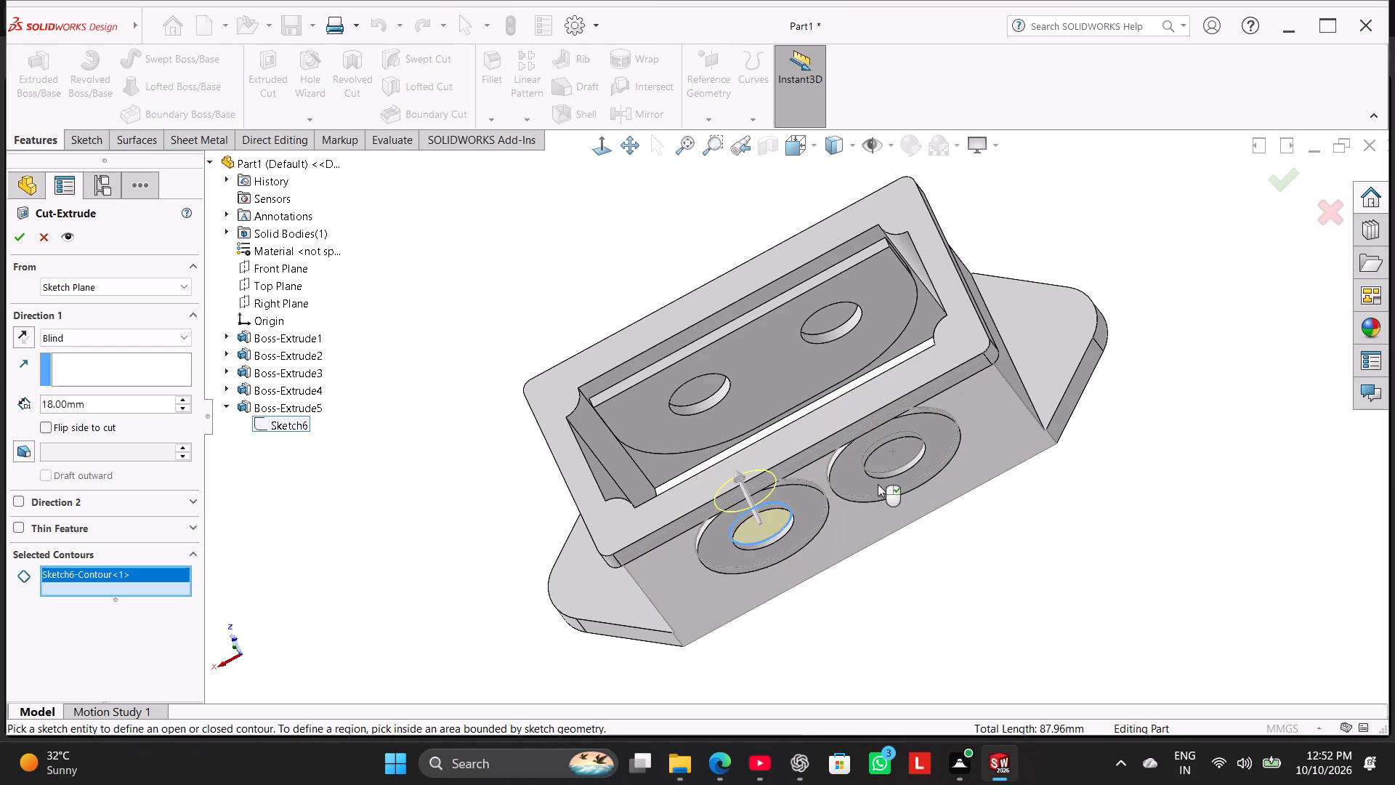
click(881, 475)
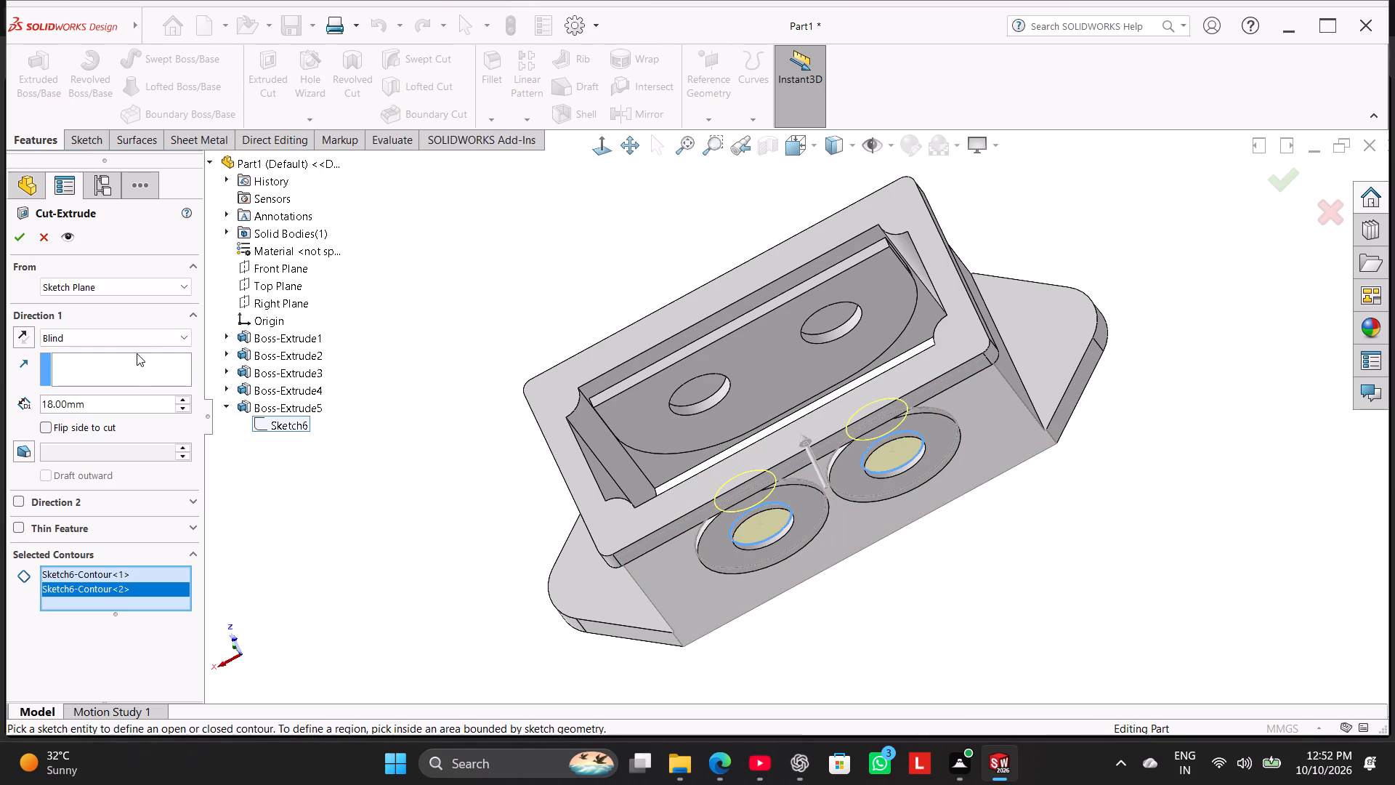
click(137, 345)
click(135, 363)
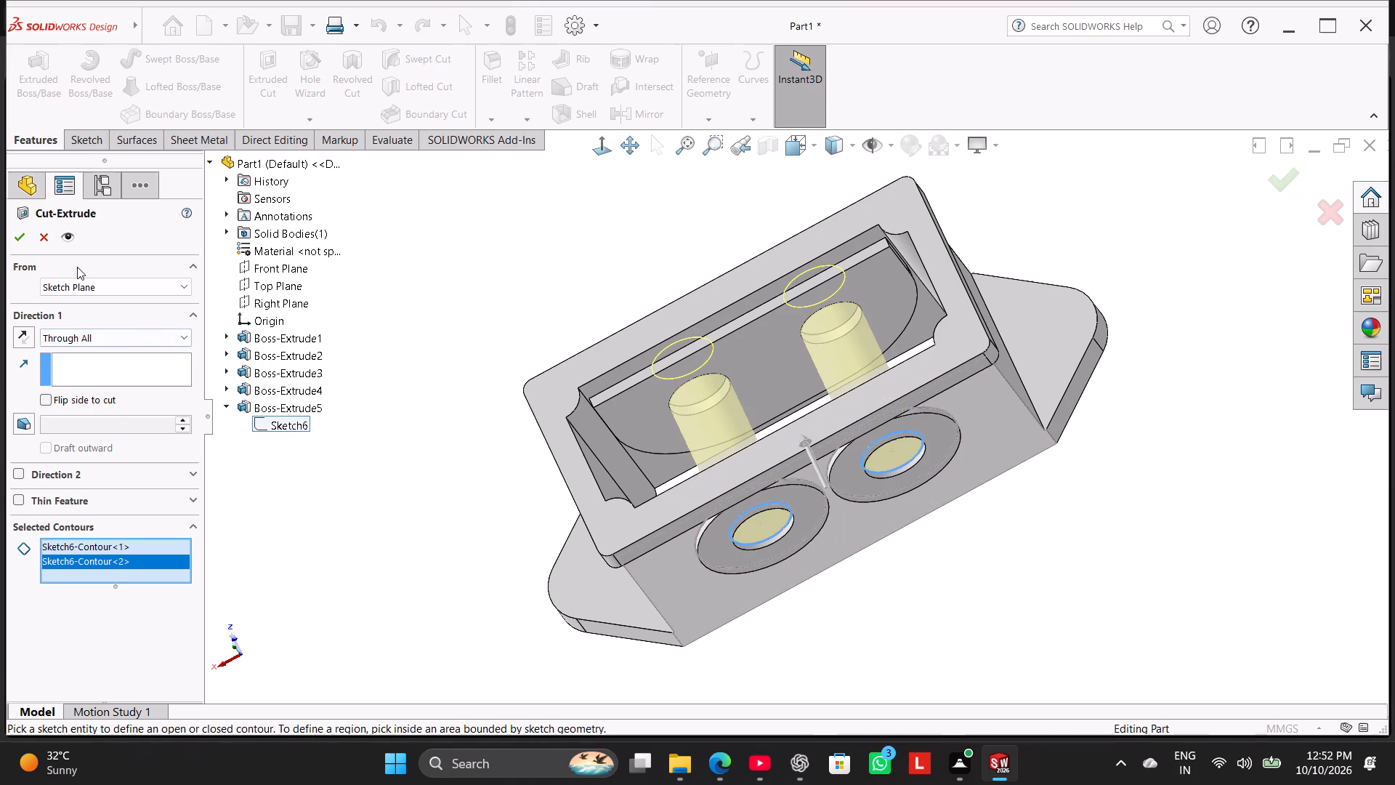
click(19, 235)
Start a new sketch on the housing's outer wall face that surrounds the round-cornered boss.
right_drag(388, 386, 442, 355)
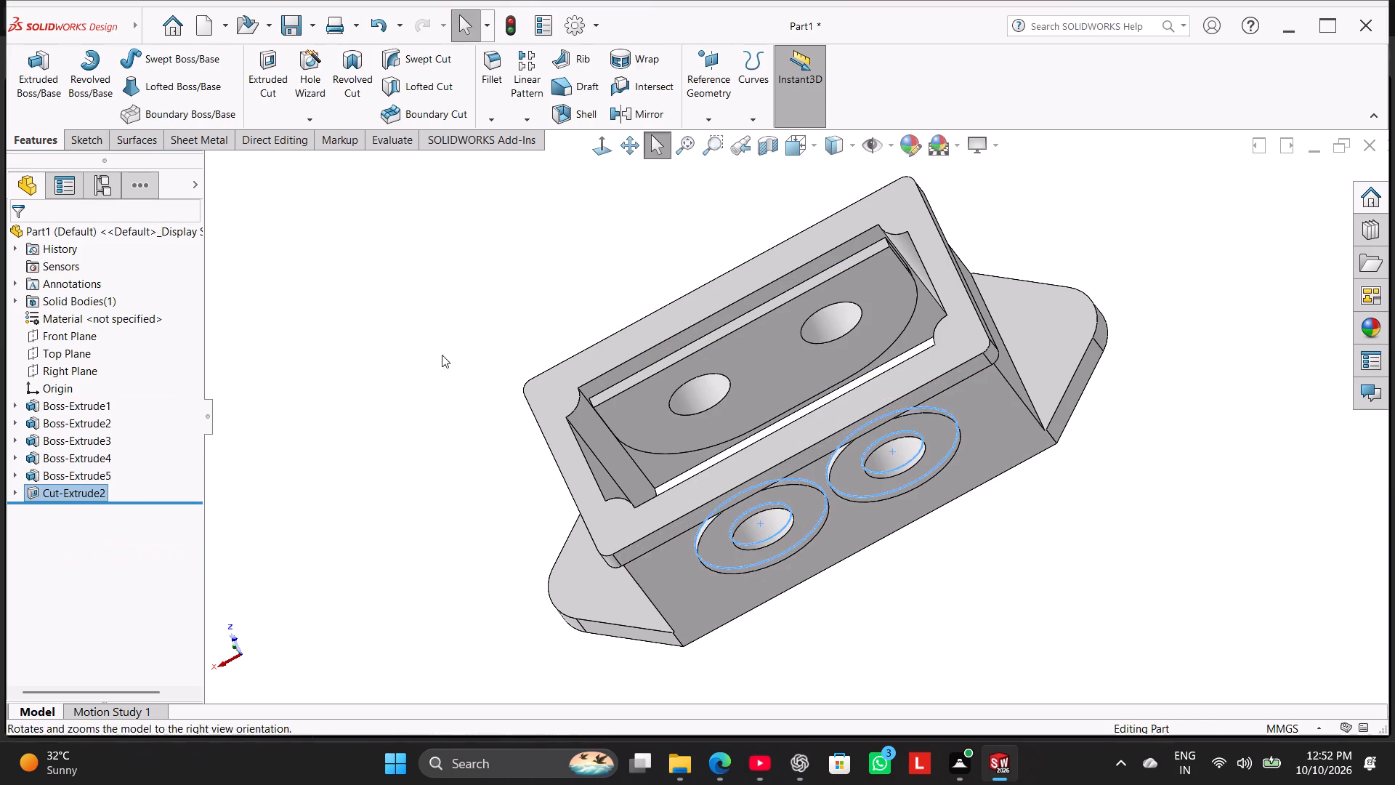
right_drag(442, 355, 533, 307)
right_drag(461, 355, 517, 321)
click(485, 343)
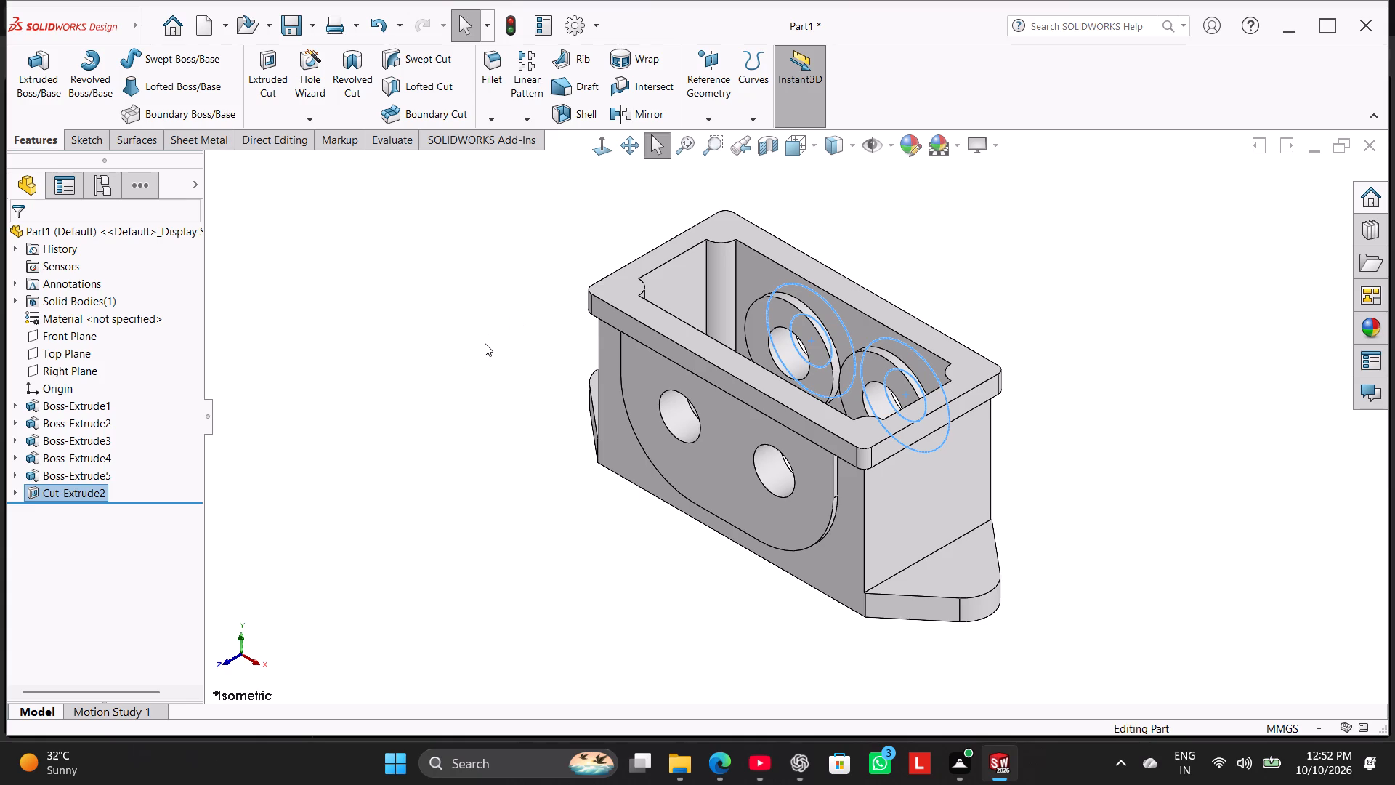
middle_drag(485, 343, 524, 307)
right_drag(454, 390, 574, 317)
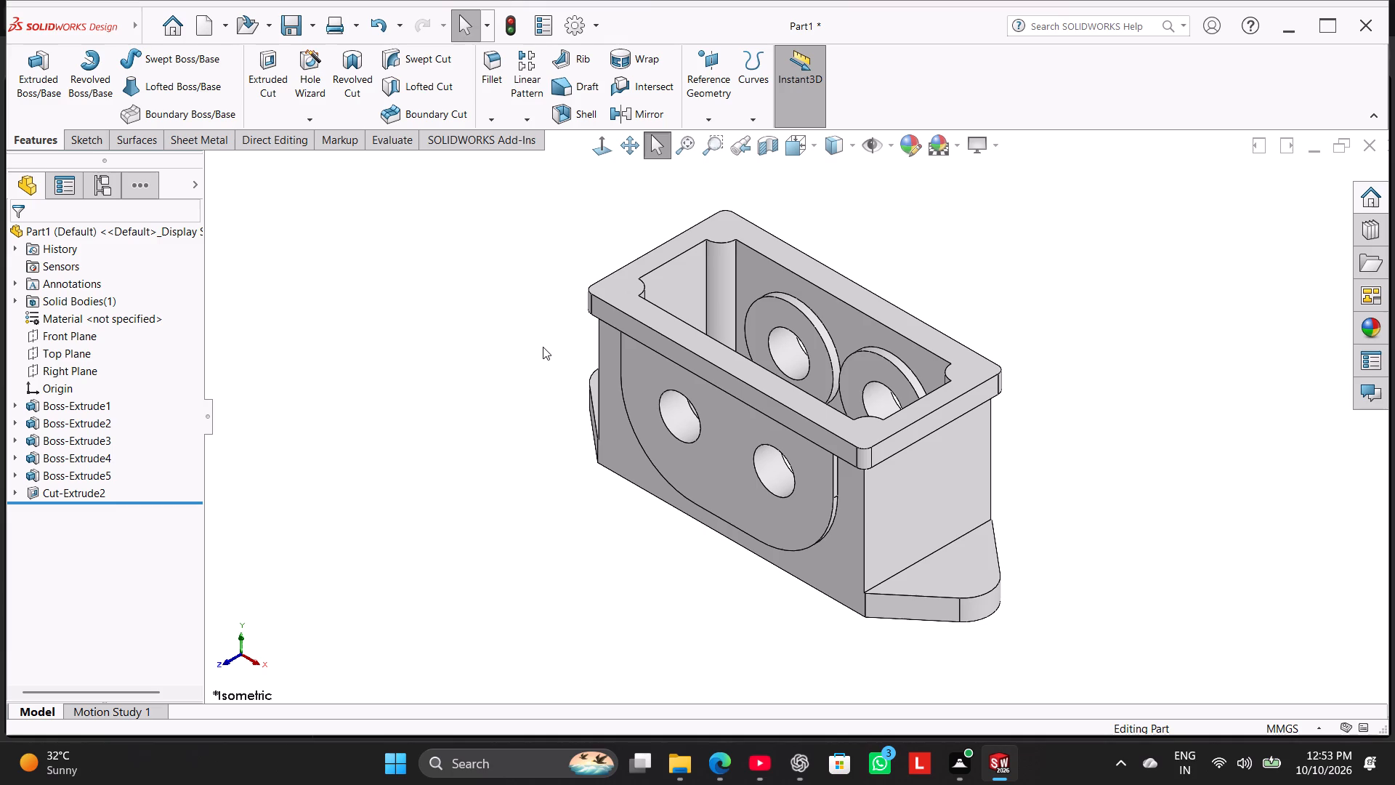
right_click(633, 475)
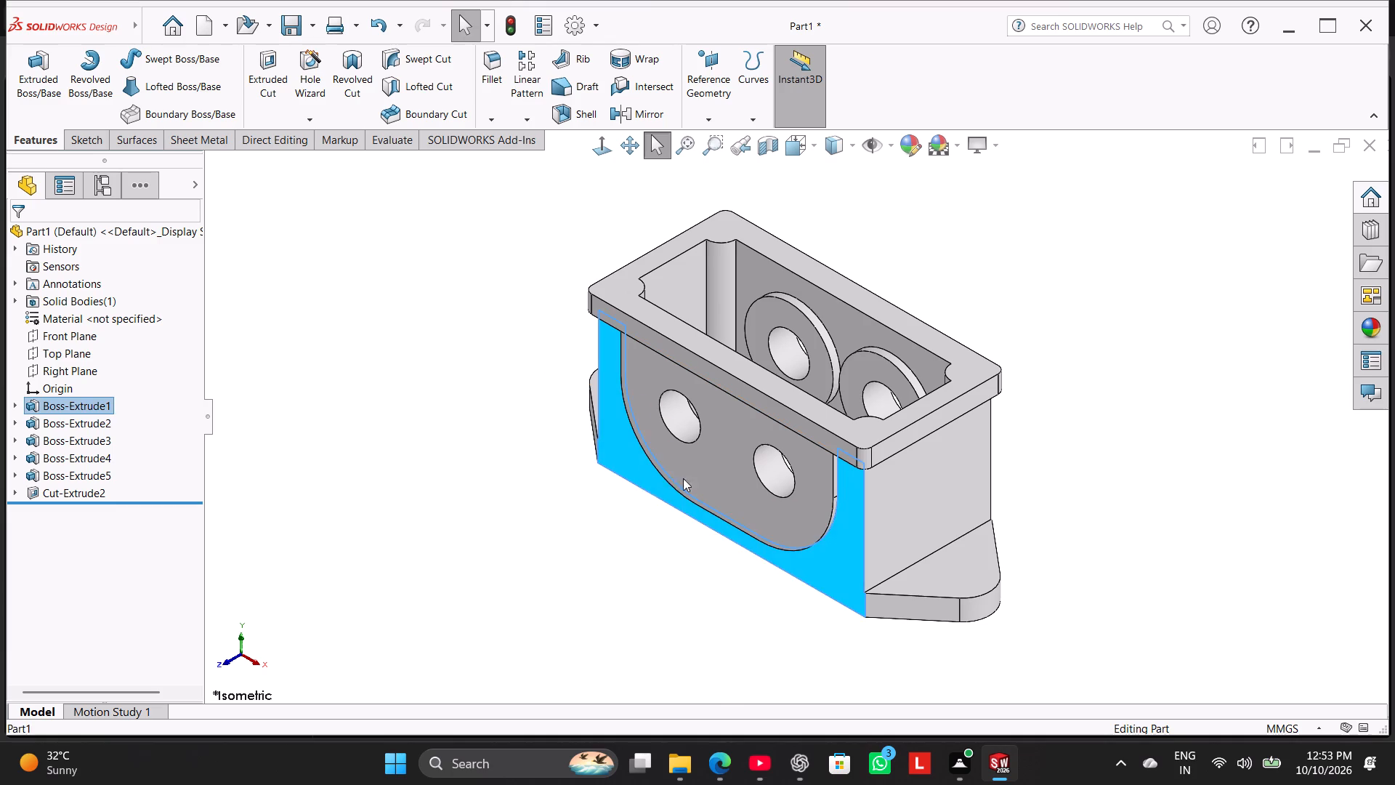
click(671, 420)
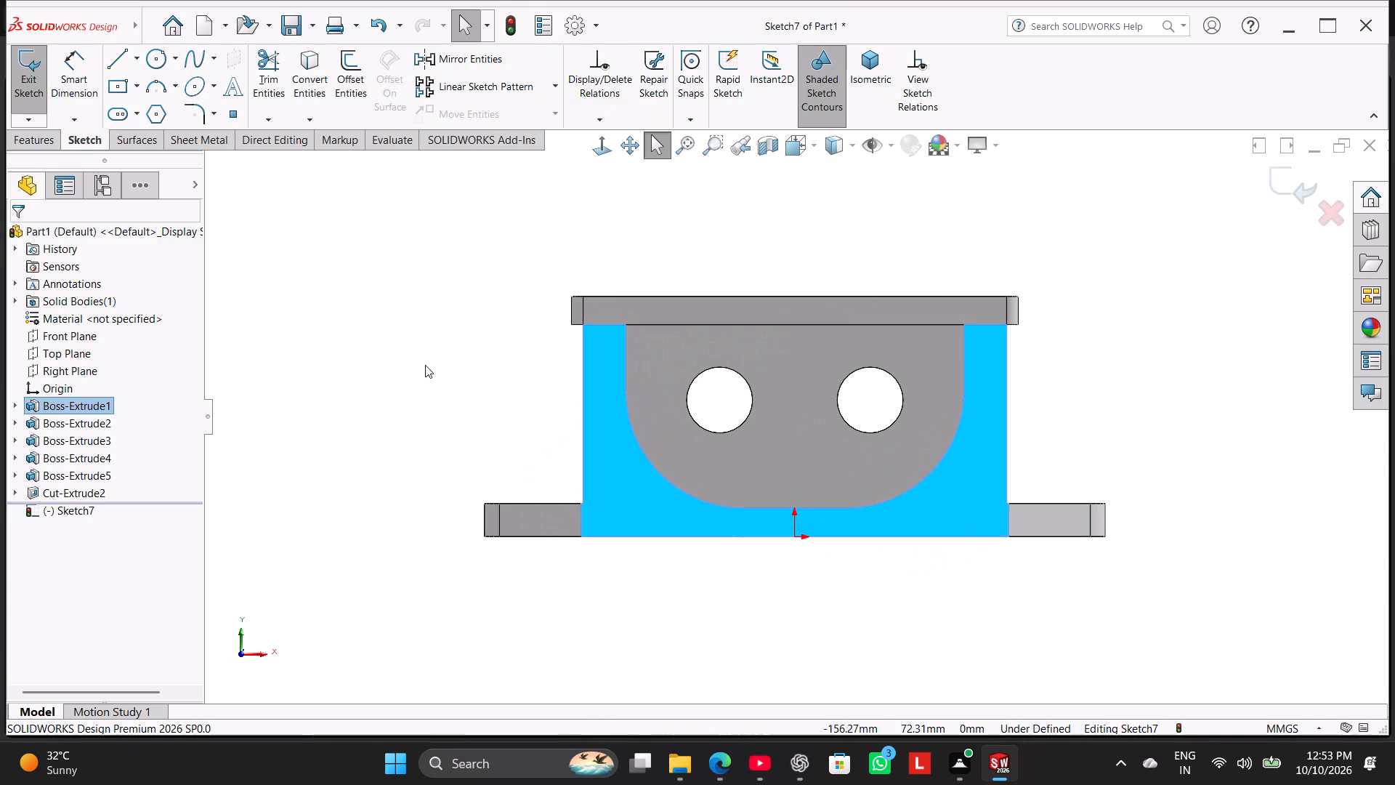
click(425, 365)
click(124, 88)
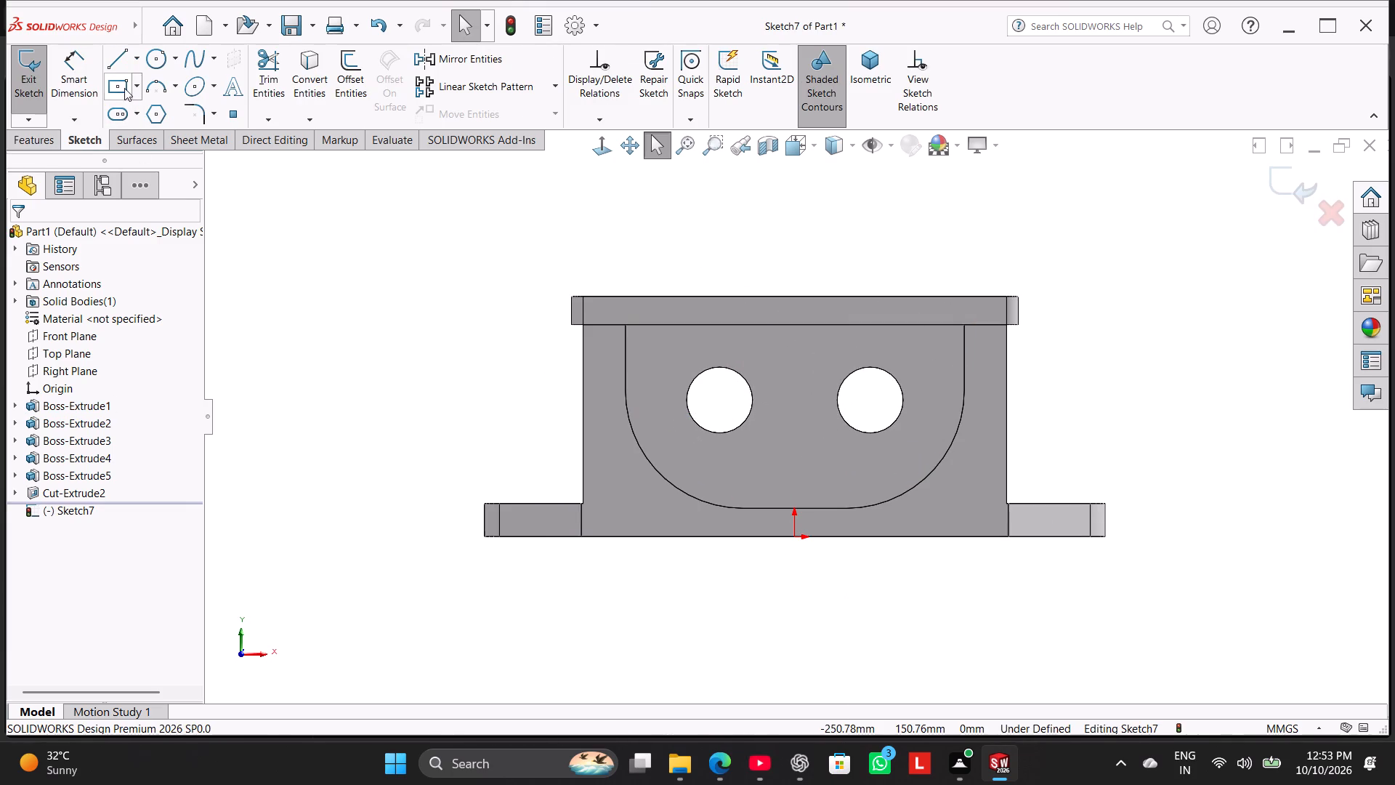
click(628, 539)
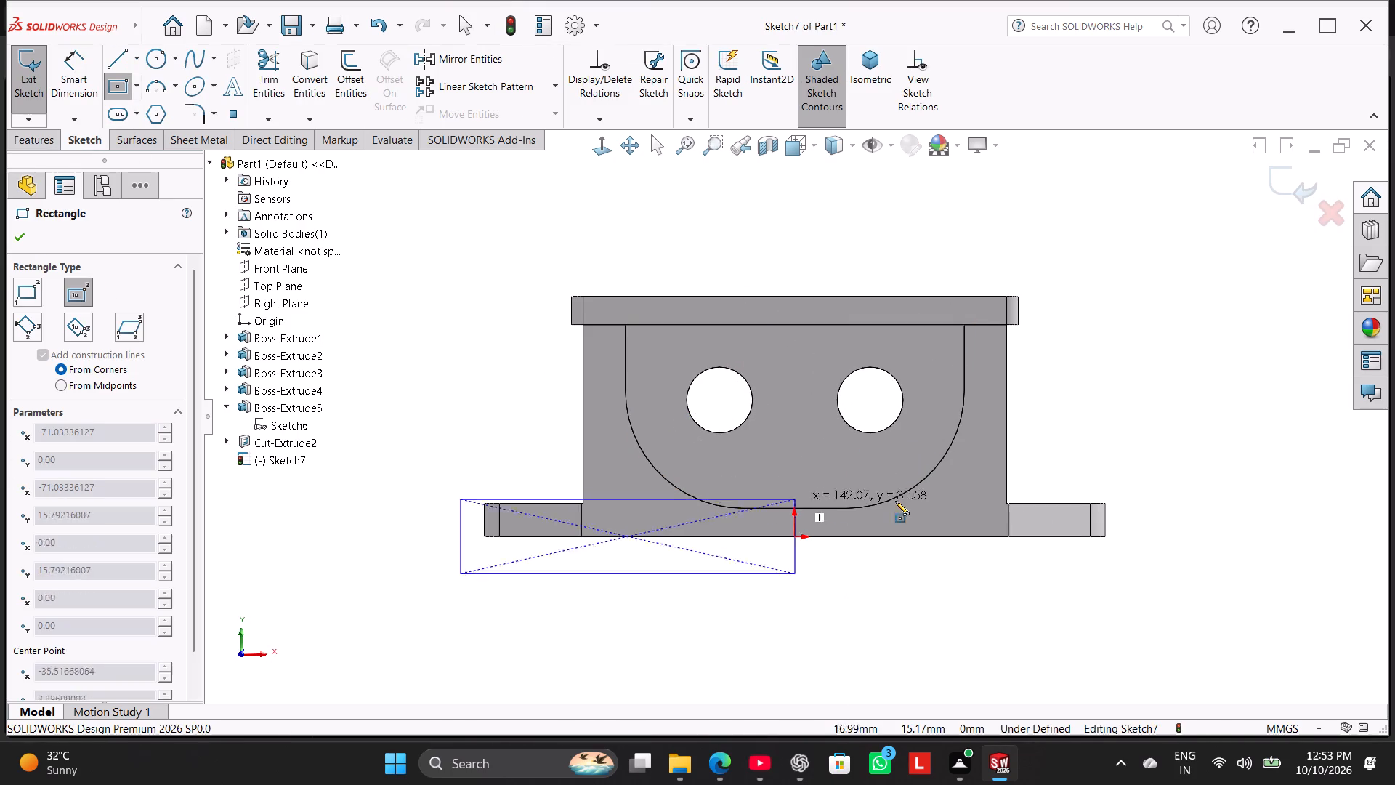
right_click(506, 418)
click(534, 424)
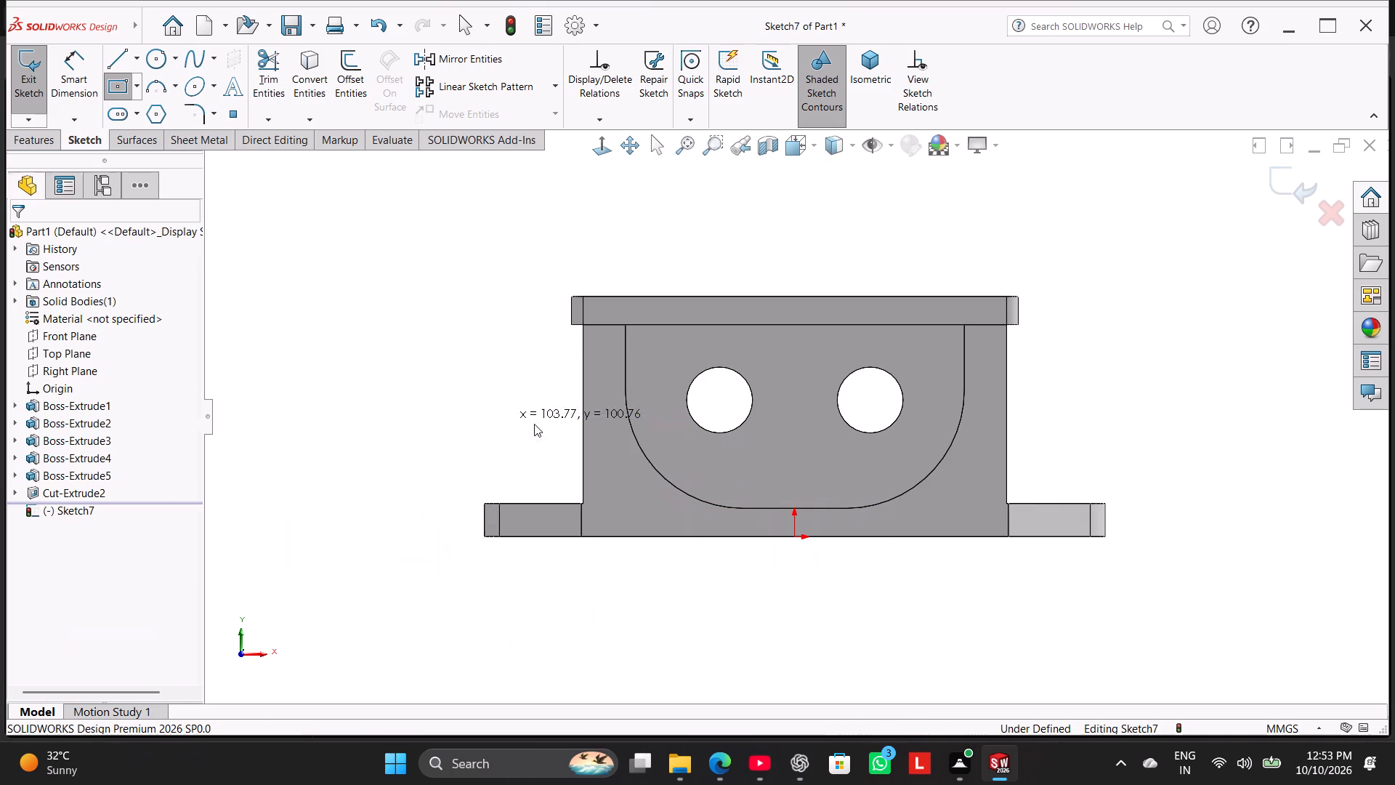
Sketch a corner rectangle about 139 mm wide and 10 mm high on the wall's bottom edge, below the round-cornered boss.
click(134, 91)
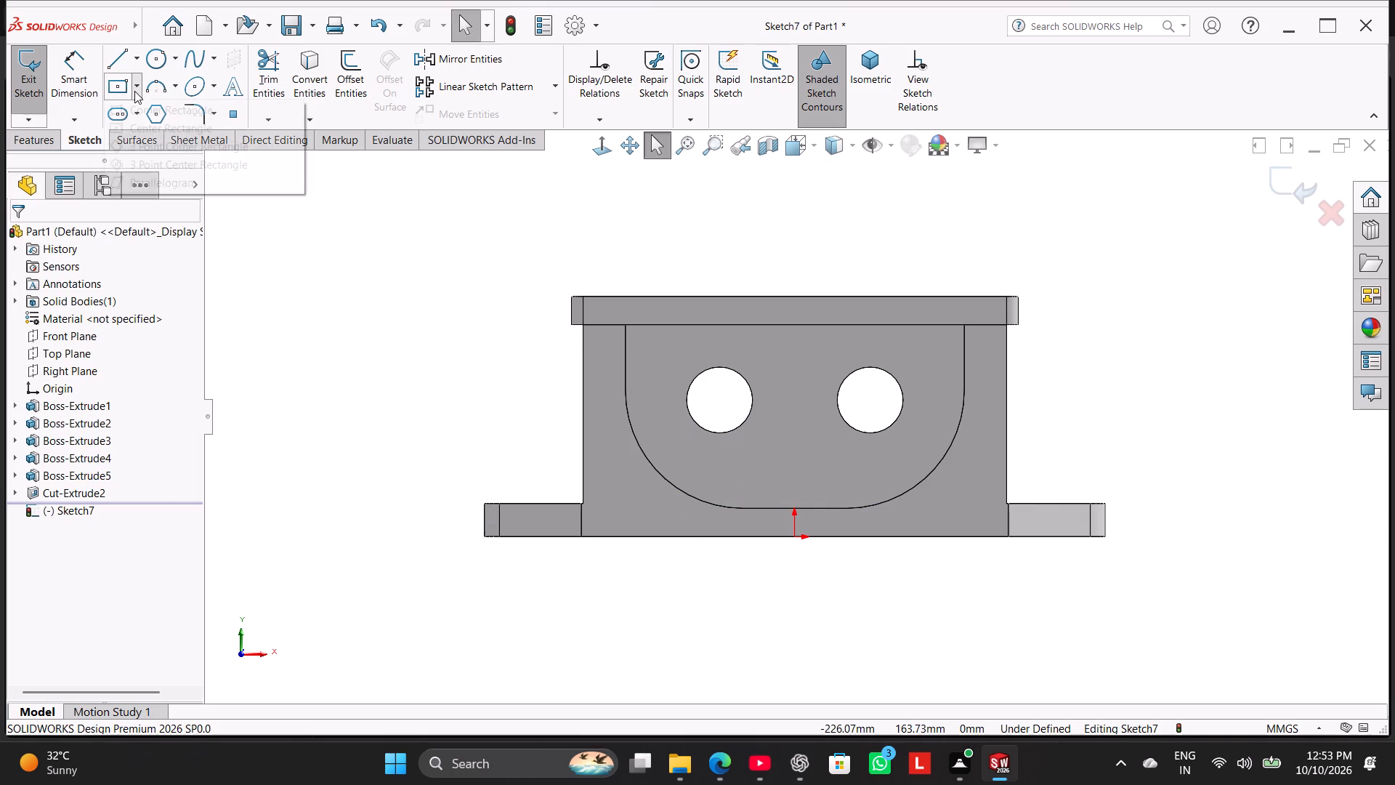
click(138, 105)
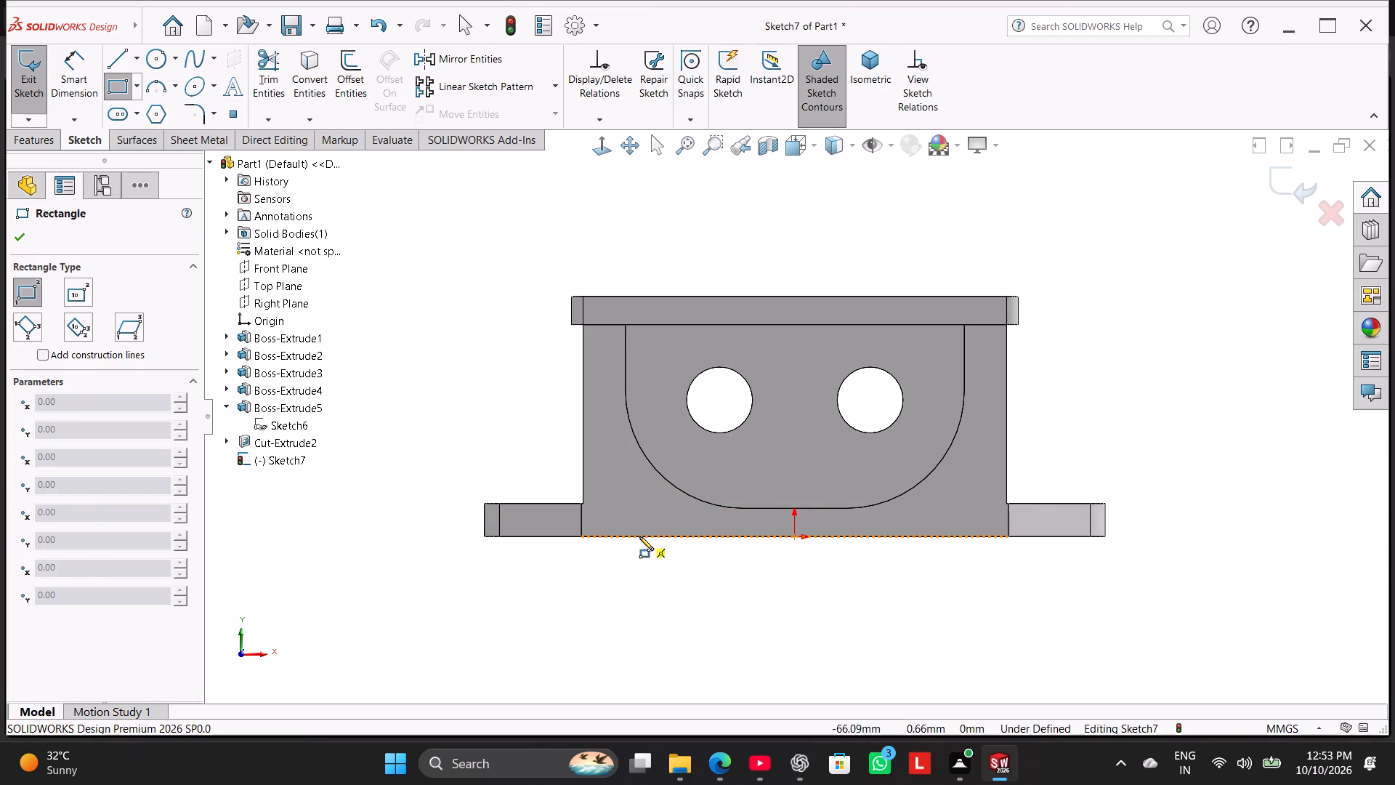
click(639, 536)
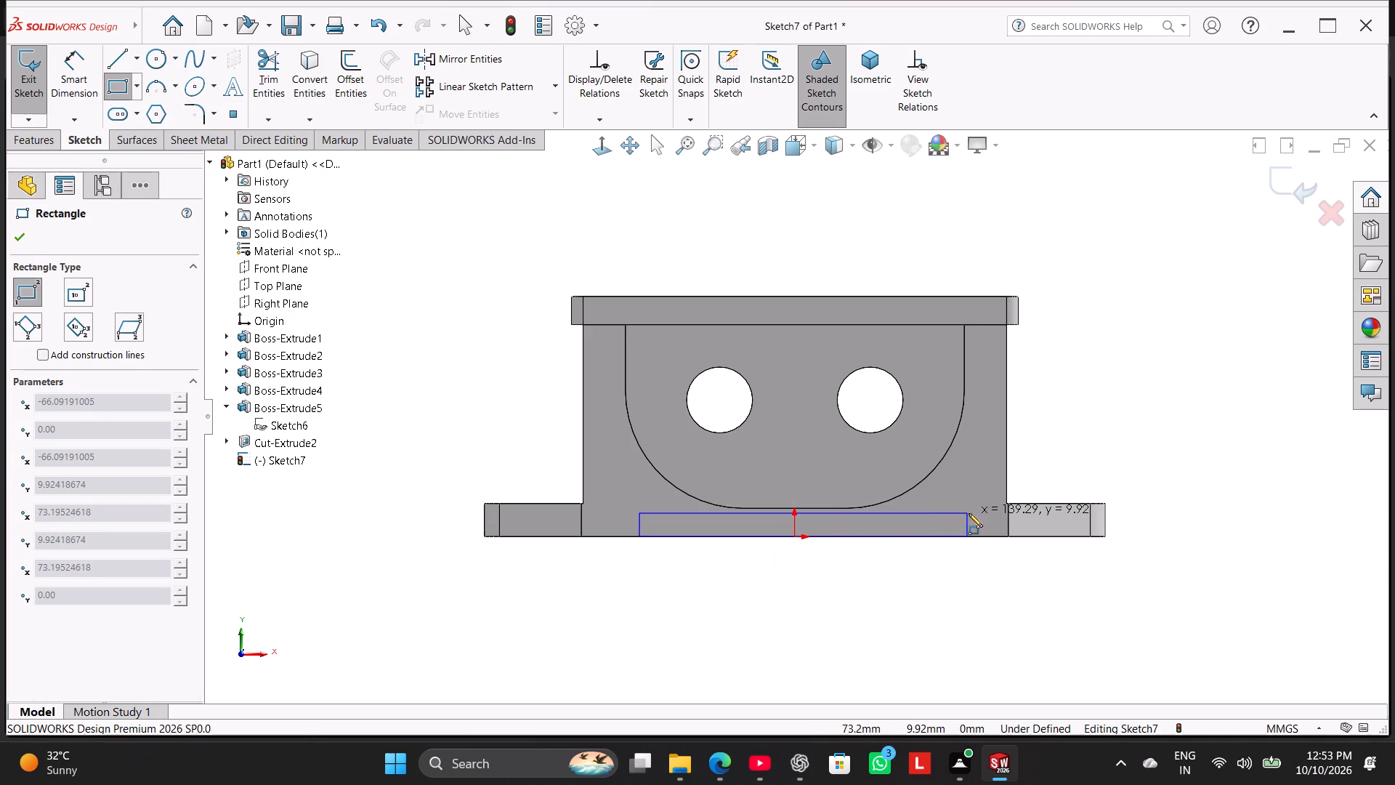
click(969, 513)
right_click(789, 263)
click(830, 271)
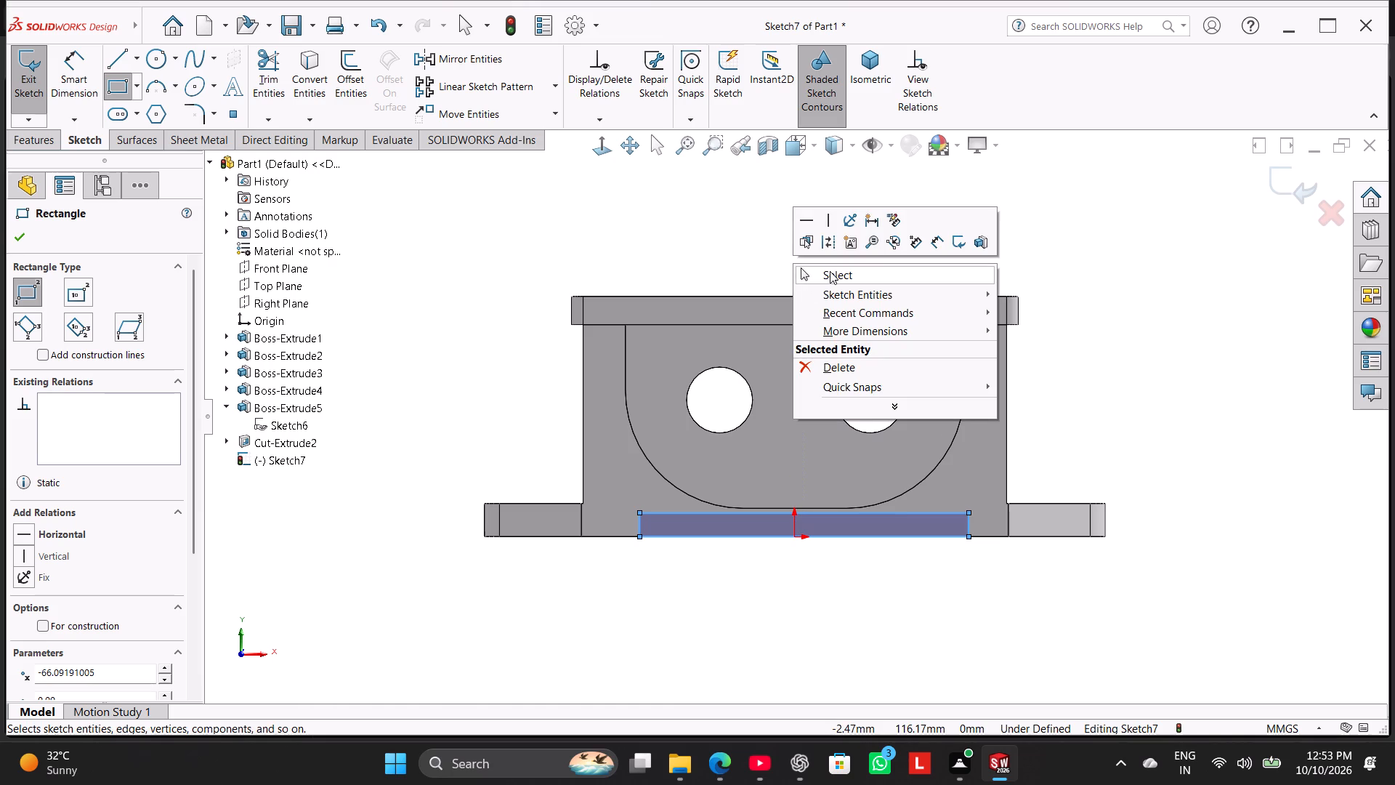
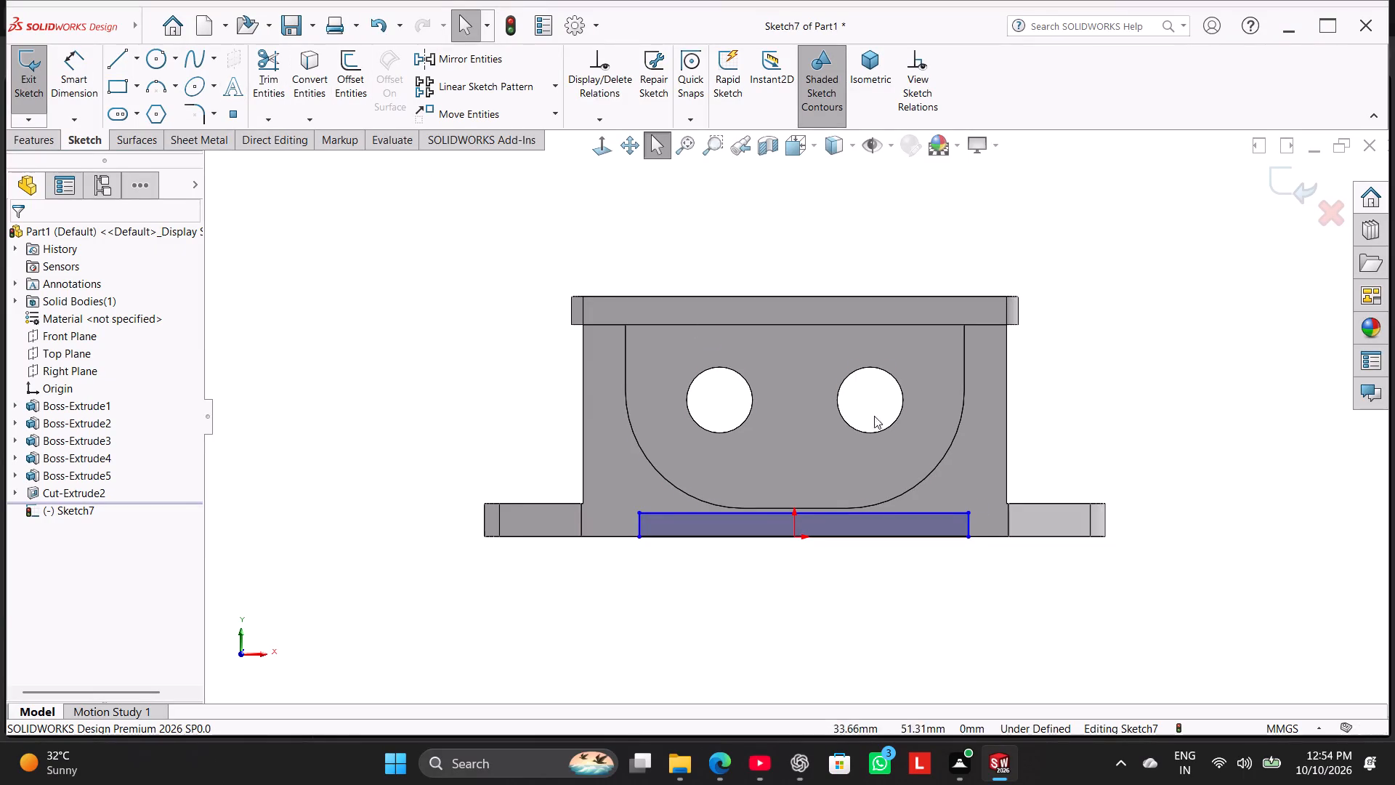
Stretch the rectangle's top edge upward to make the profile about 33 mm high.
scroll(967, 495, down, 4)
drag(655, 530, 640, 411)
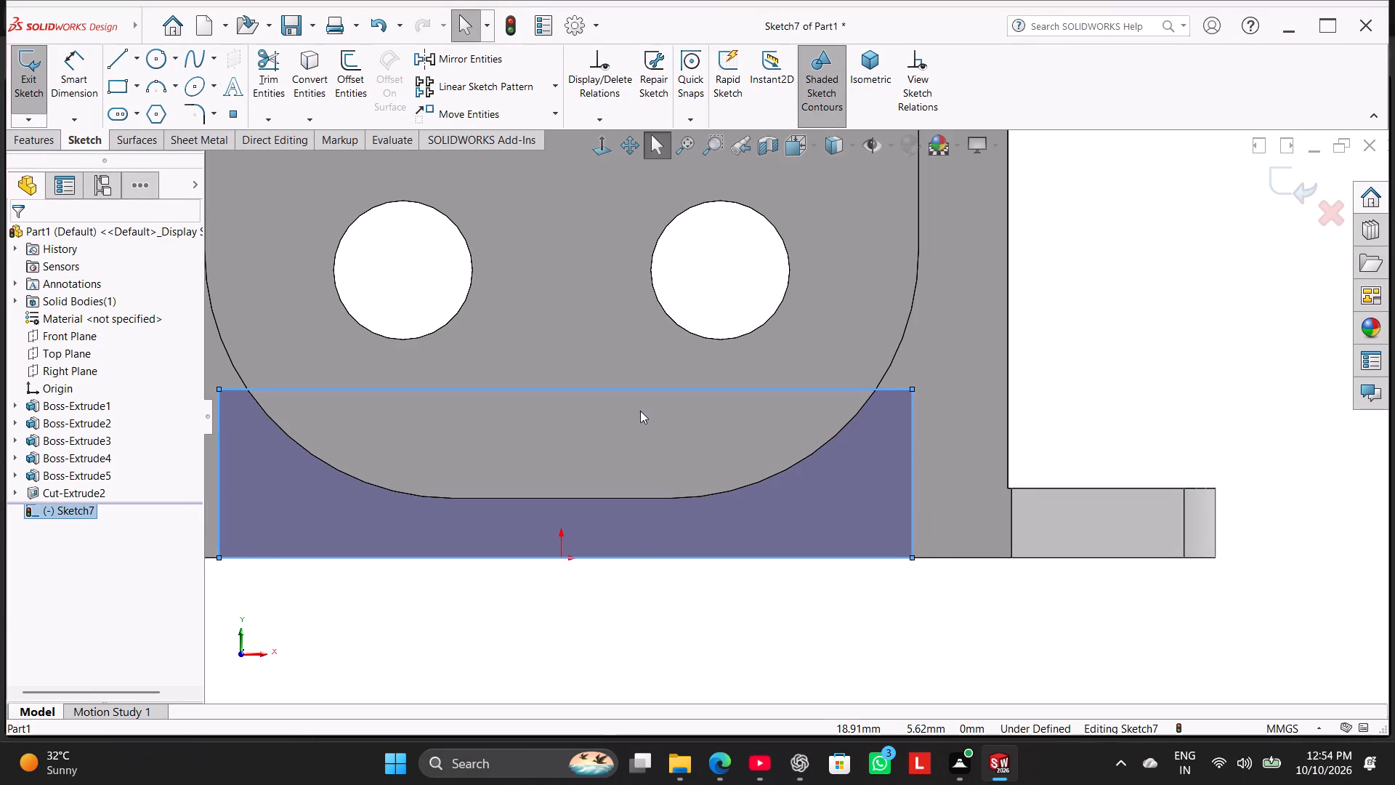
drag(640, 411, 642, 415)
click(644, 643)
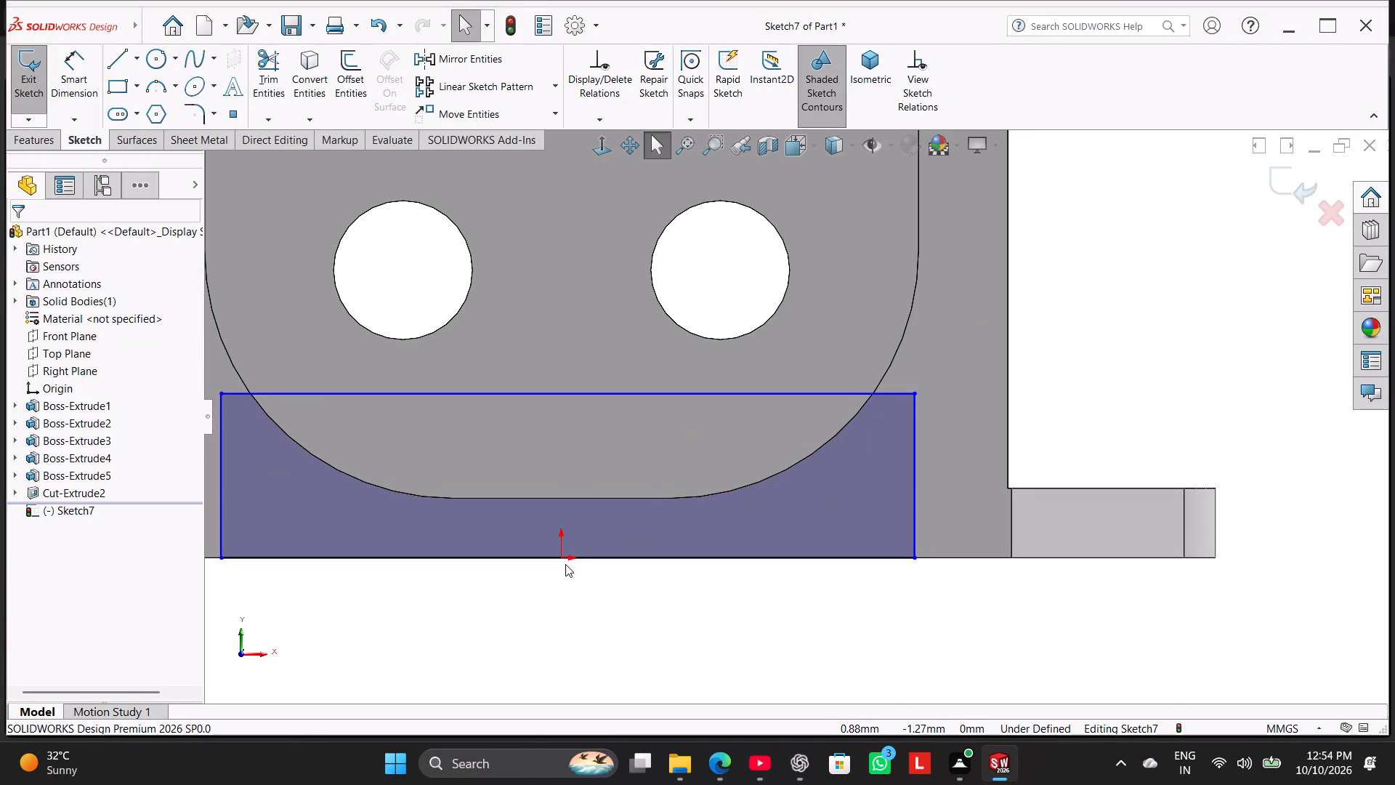
Centre the rectangle on the origin by making its bottom edge's midpoint coincident with the origin.
ctrl+click(563, 561)
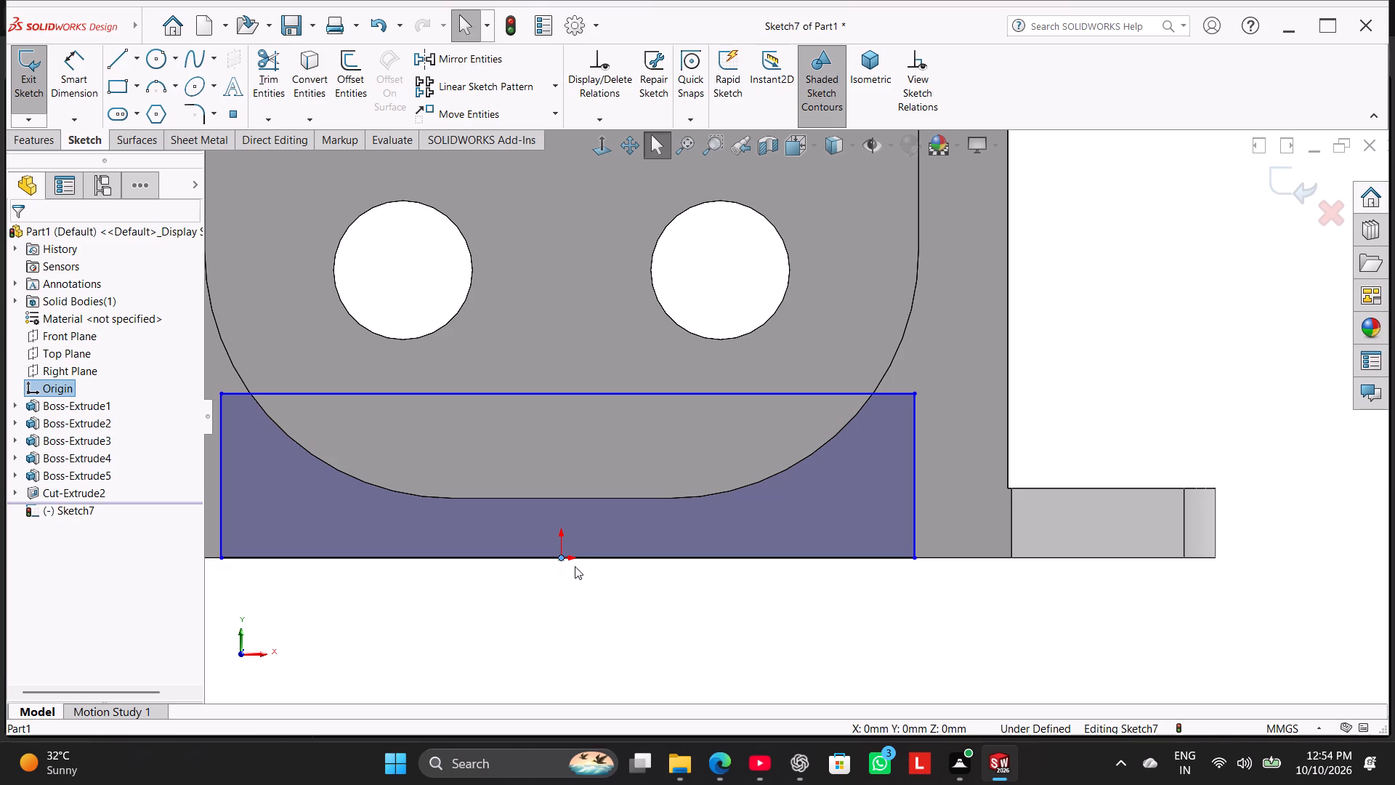
ctrl+scroll(576, 558, down, 9)
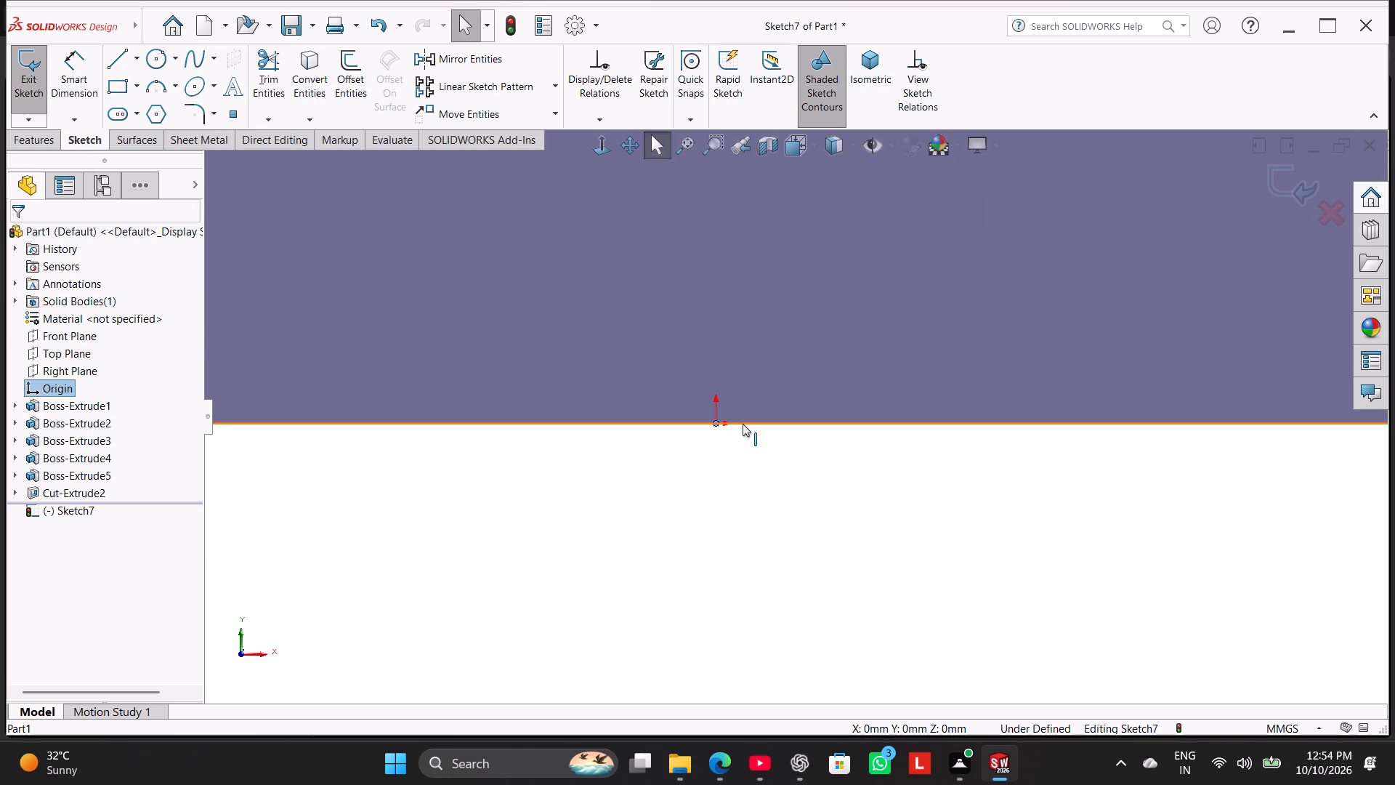
ctrl+click(748, 422)
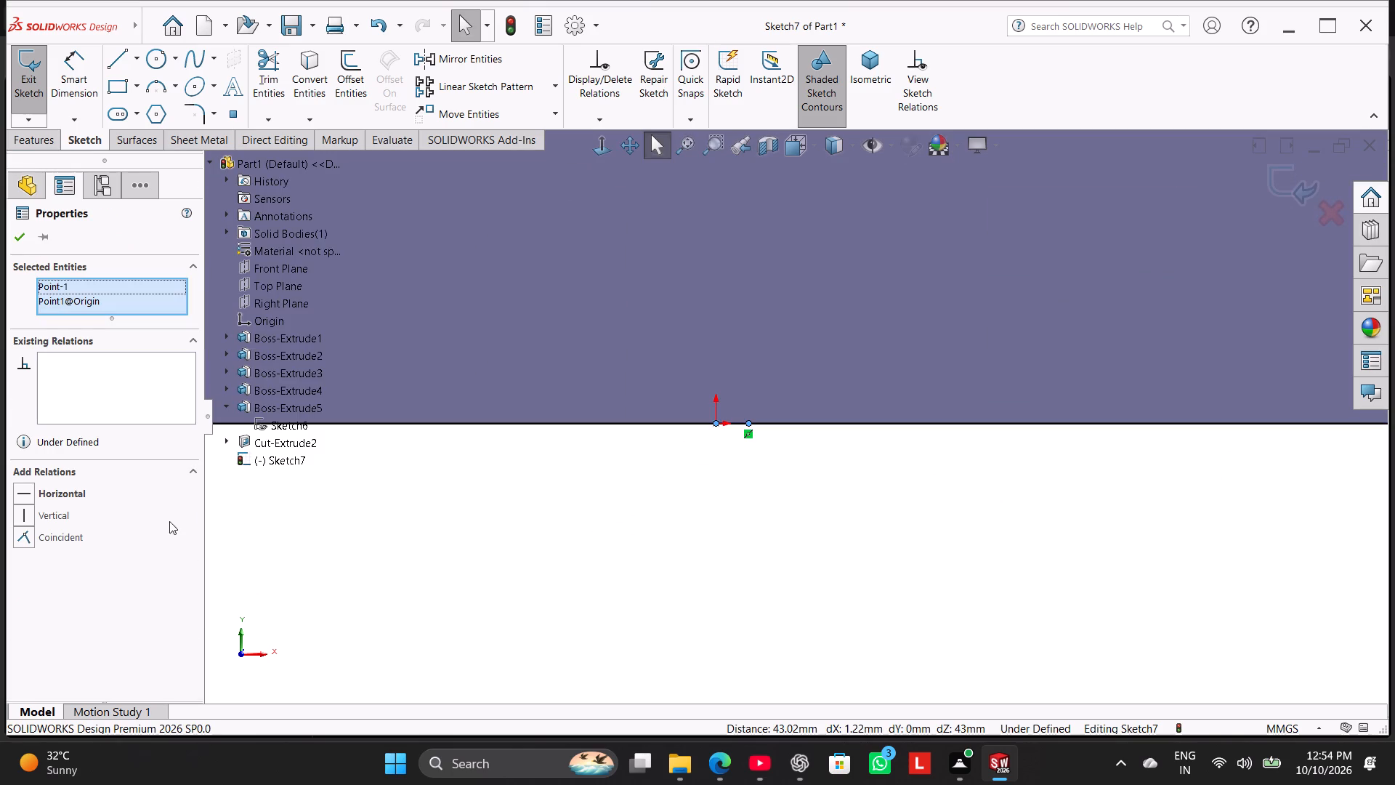
ctrl+click(74, 538)
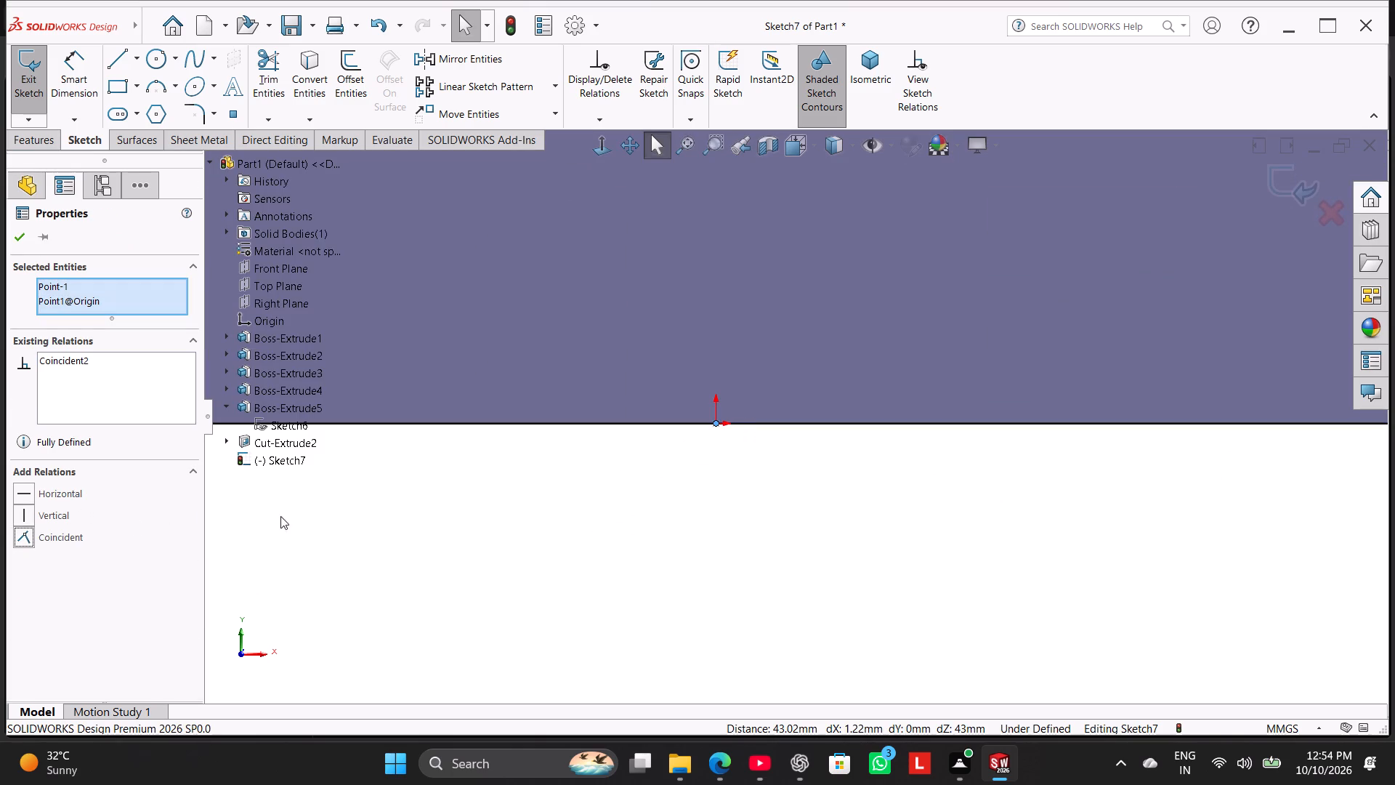
ctrl+scroll(631, 456, up, 12)
click(753, 480)
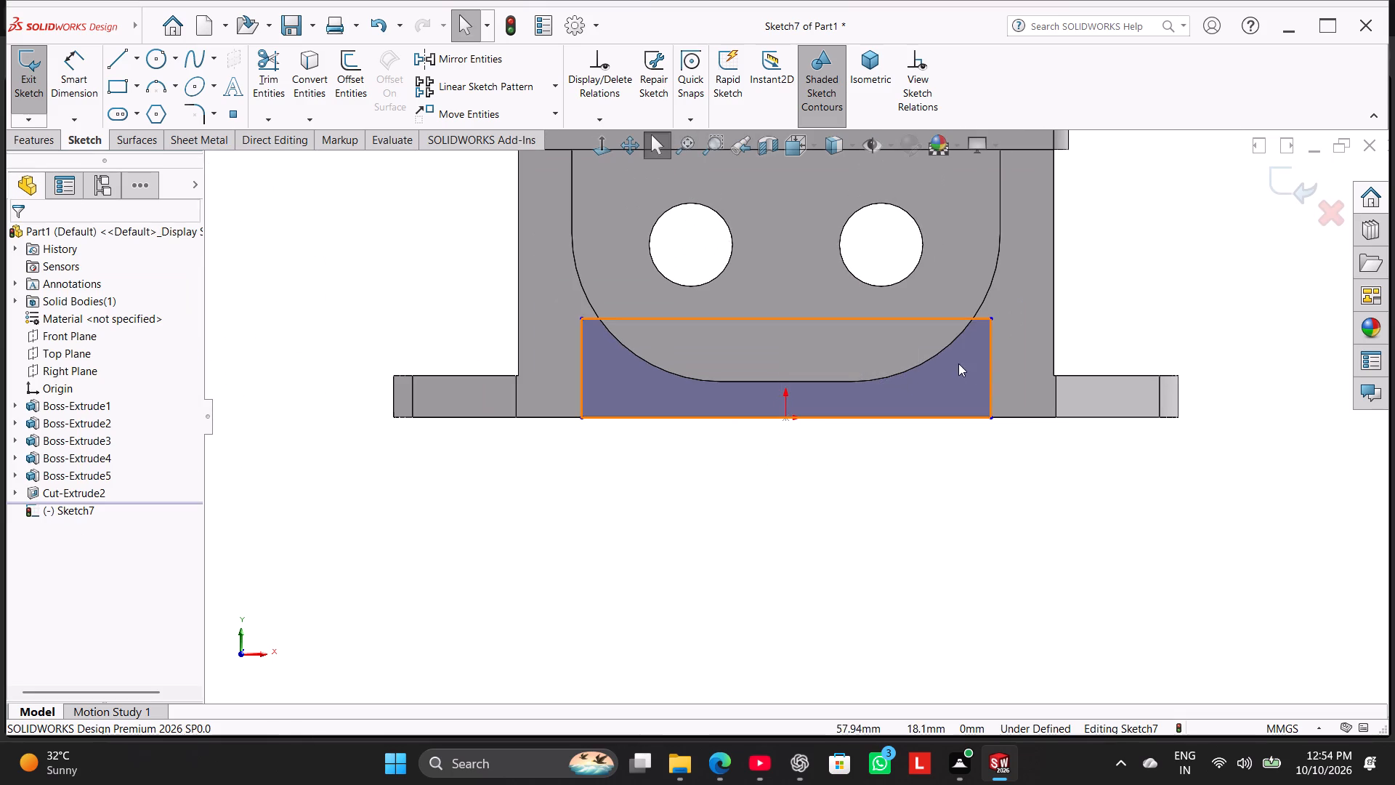
drag(989, 368, 998, 386)
Dimension the rectangle's bottom edge and set its width to 150 mm.
click(80, 77)
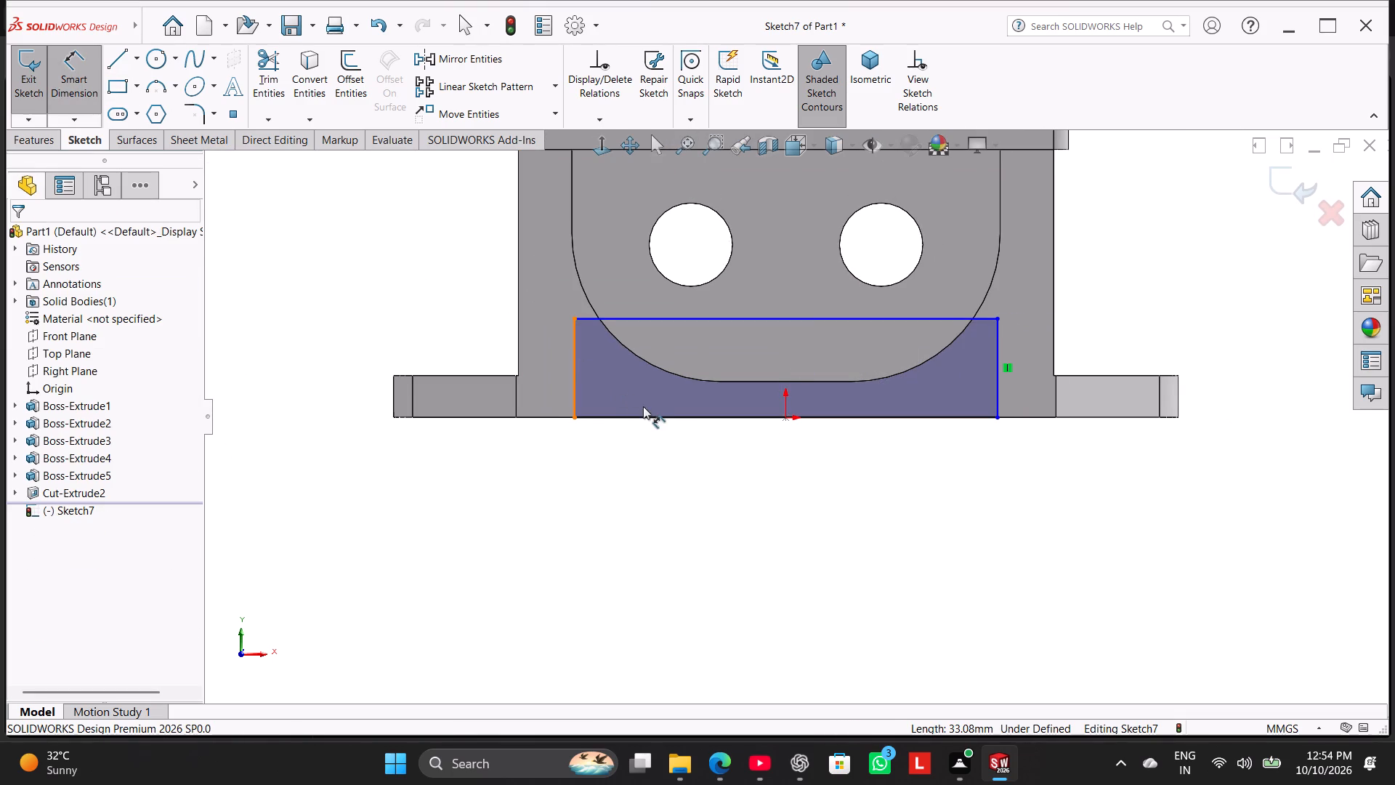
drag(667, 416, 677, 433)
click(676, 468)
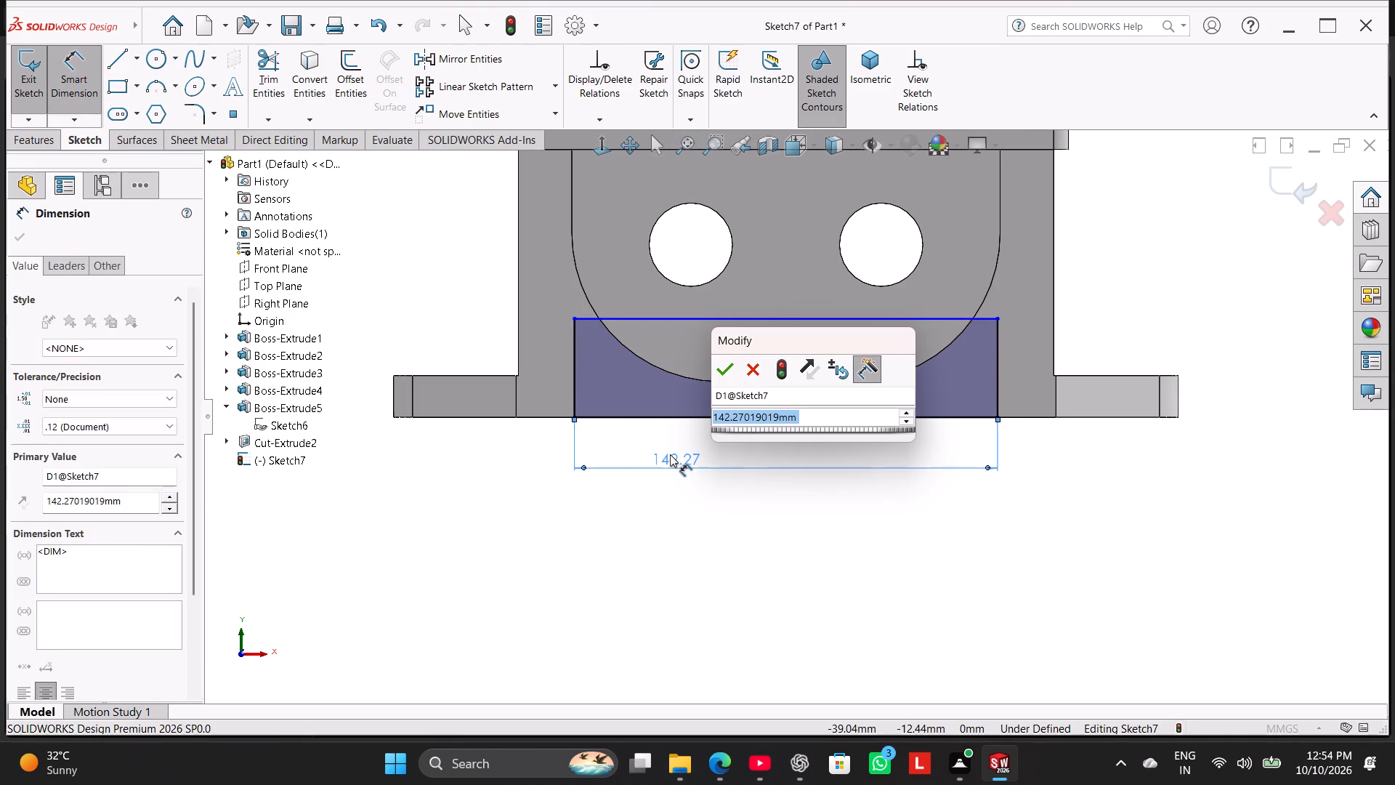
text(15)
key(Return)
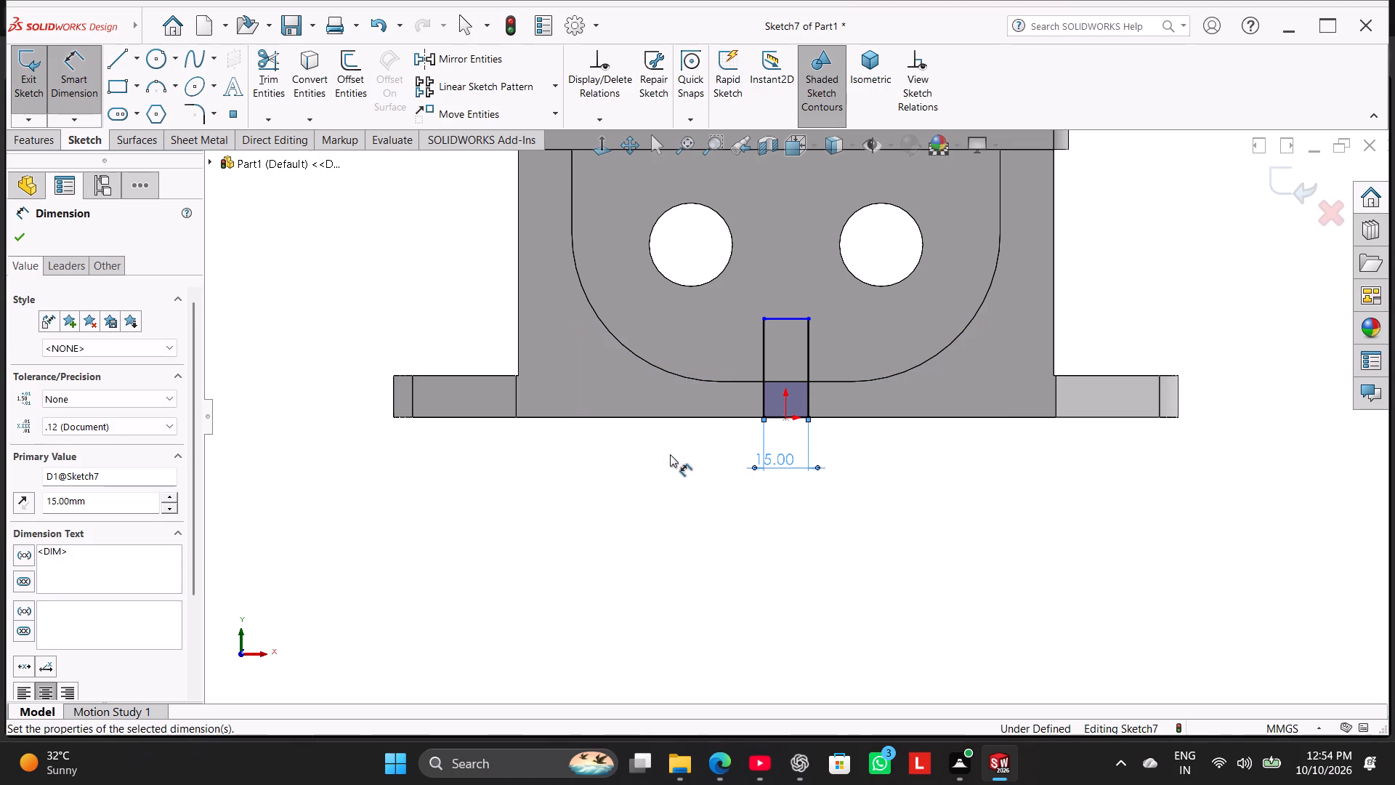
double_click(780, 452)
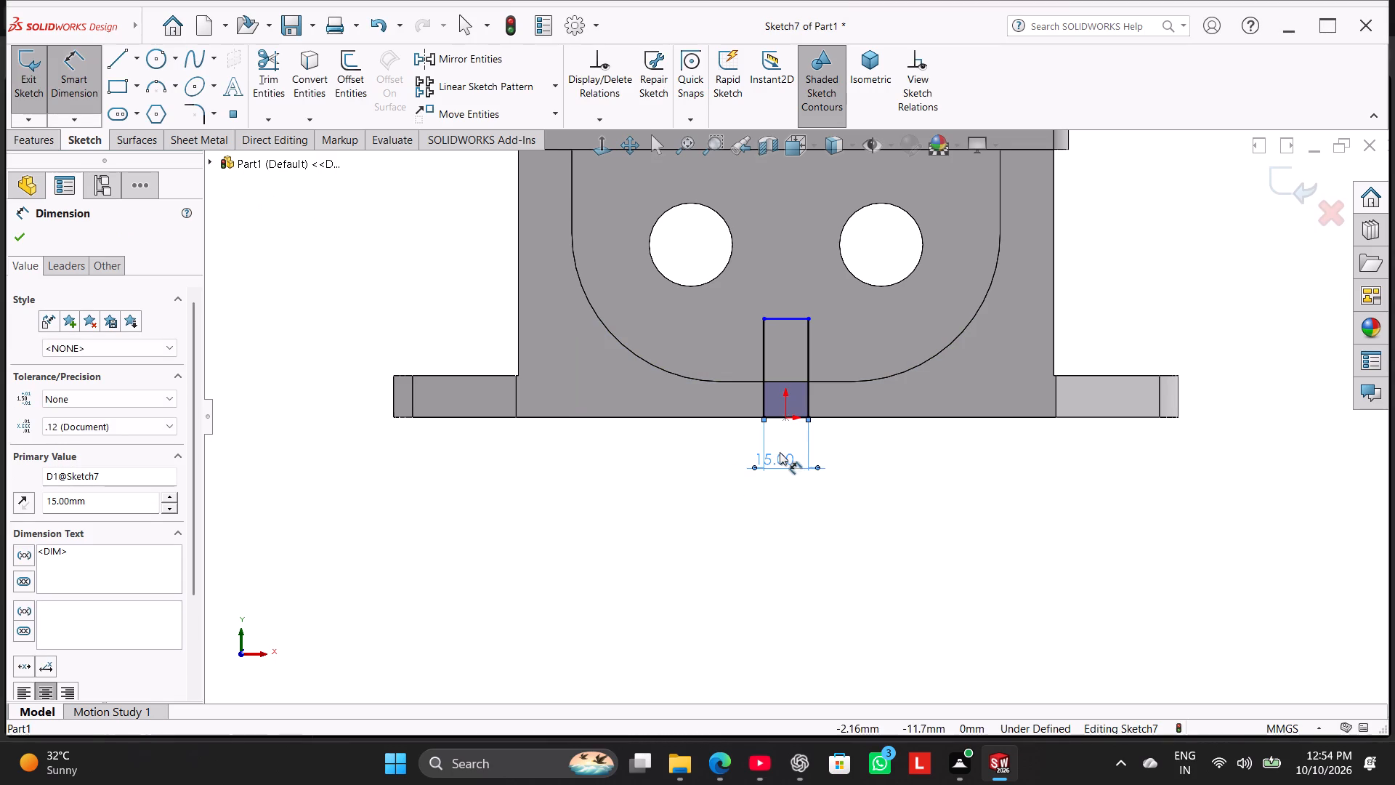
text(150)
key(Return)
right_click(827, 514)
click(889, 561)
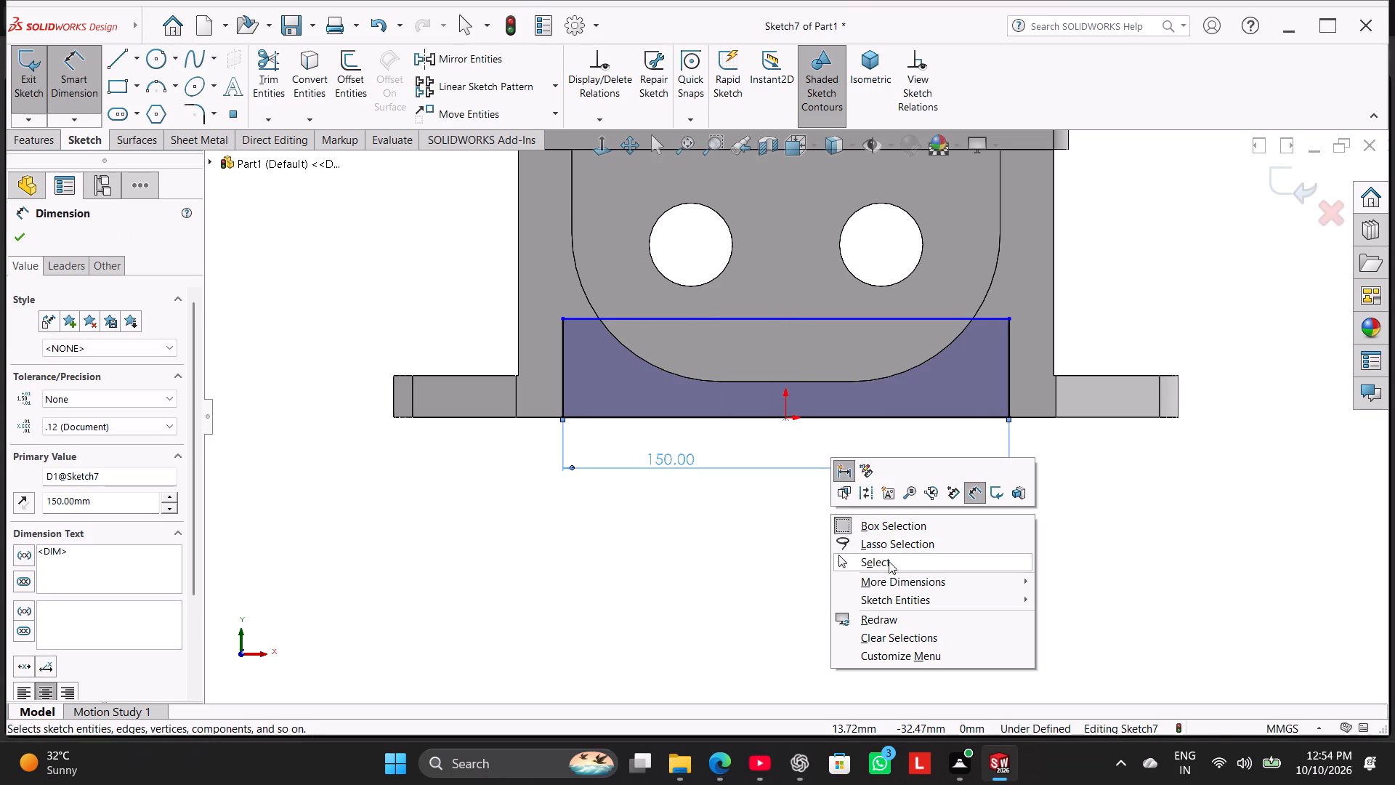
Dimension the rectangle's vertical side and set its height to 5 mm.
click(86, 74)
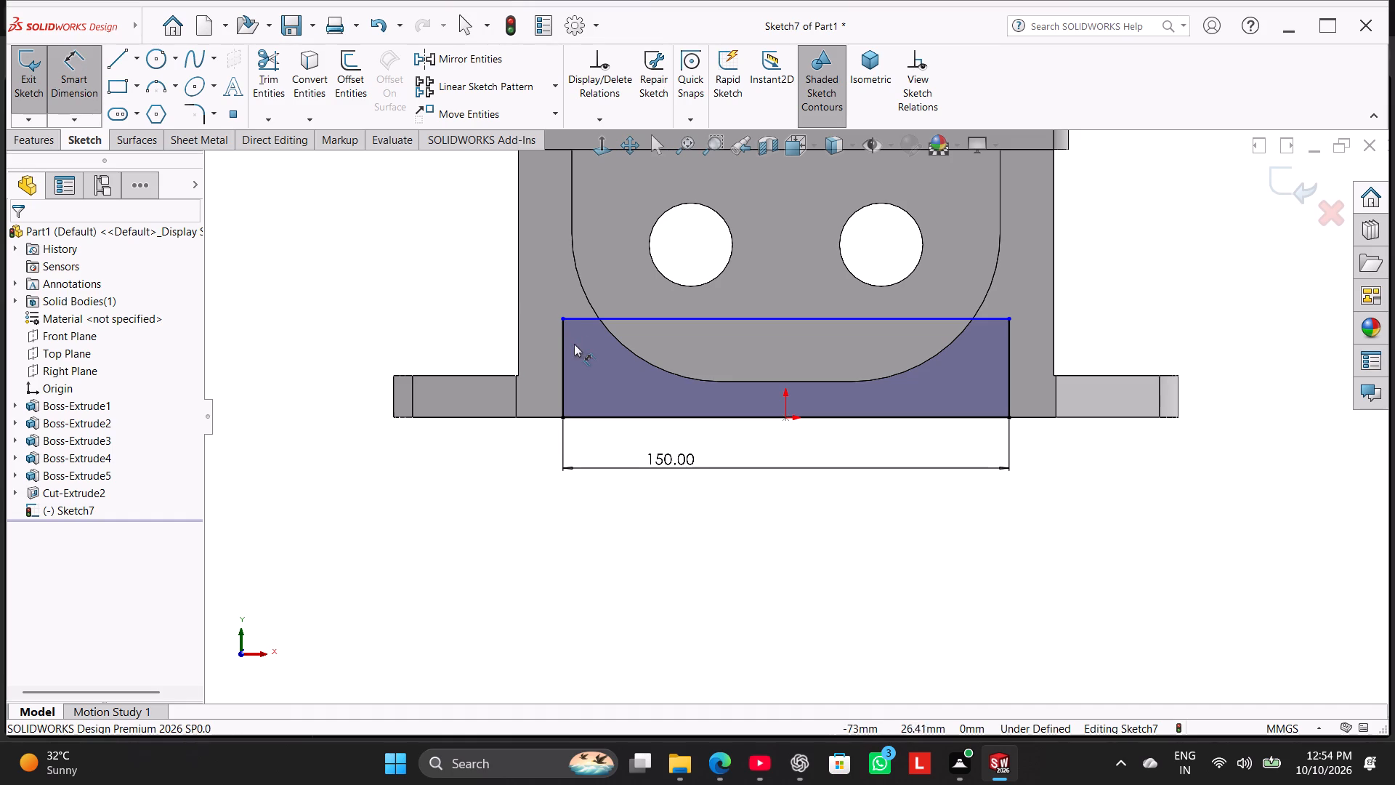
click(561, 345)
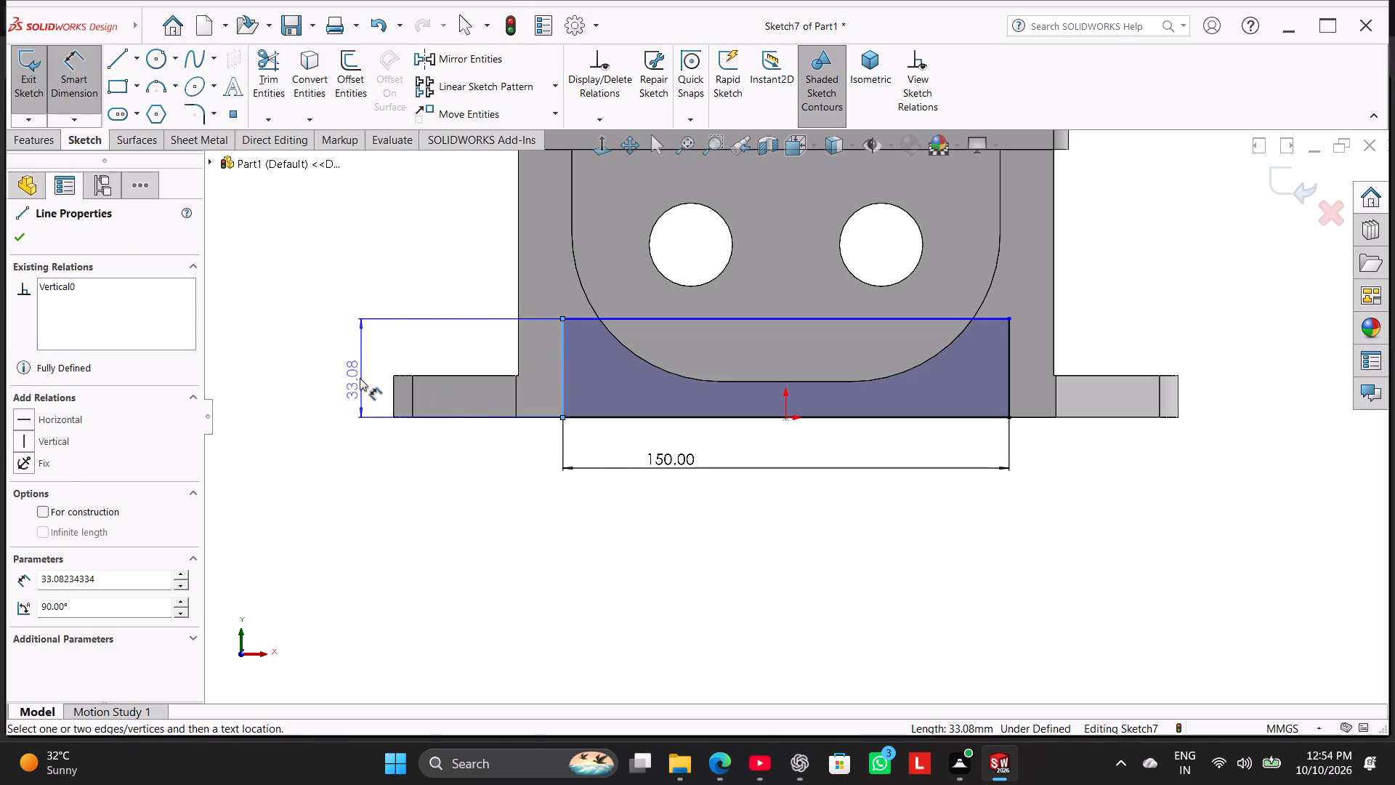
click(360, 378)
key(5)
key(Return)
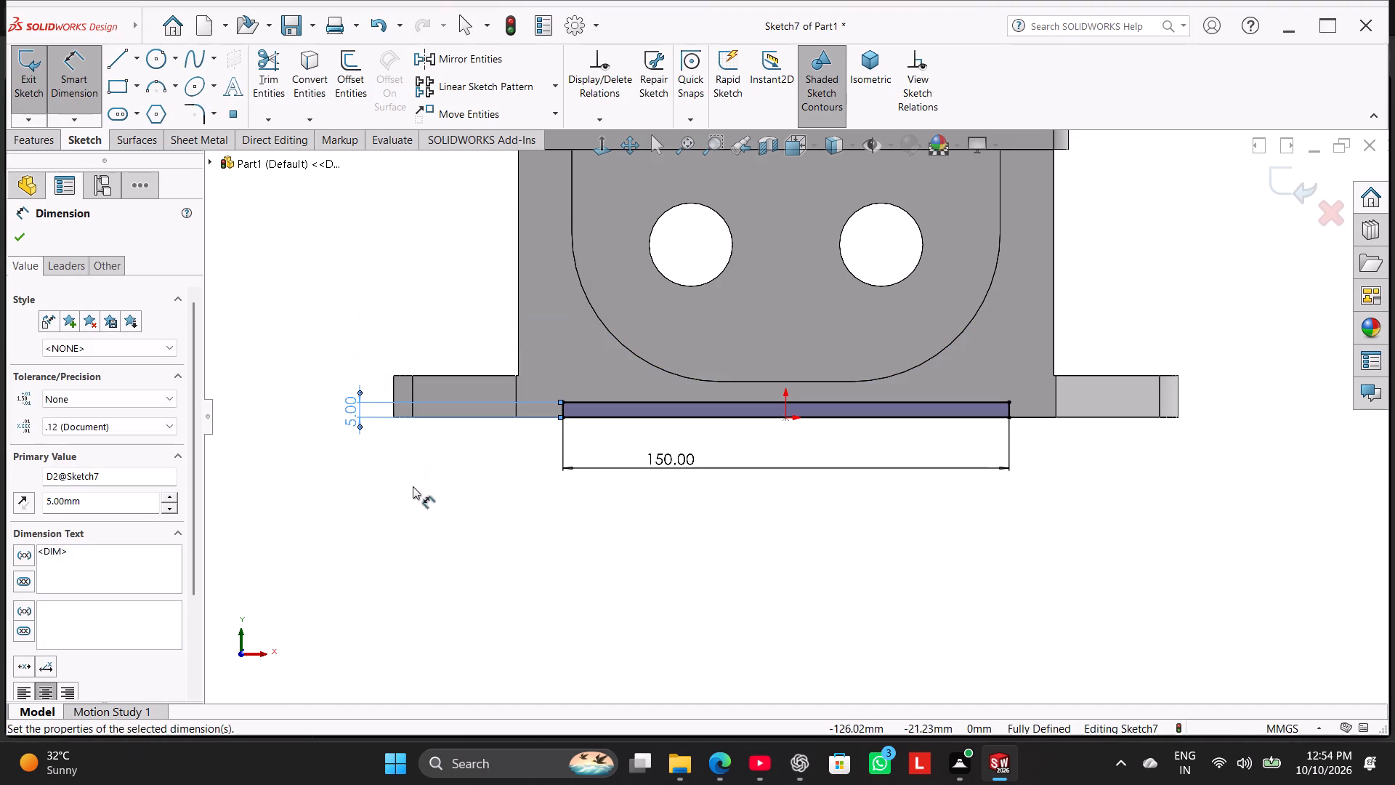
right_click(413, 487)
click(471, 531)
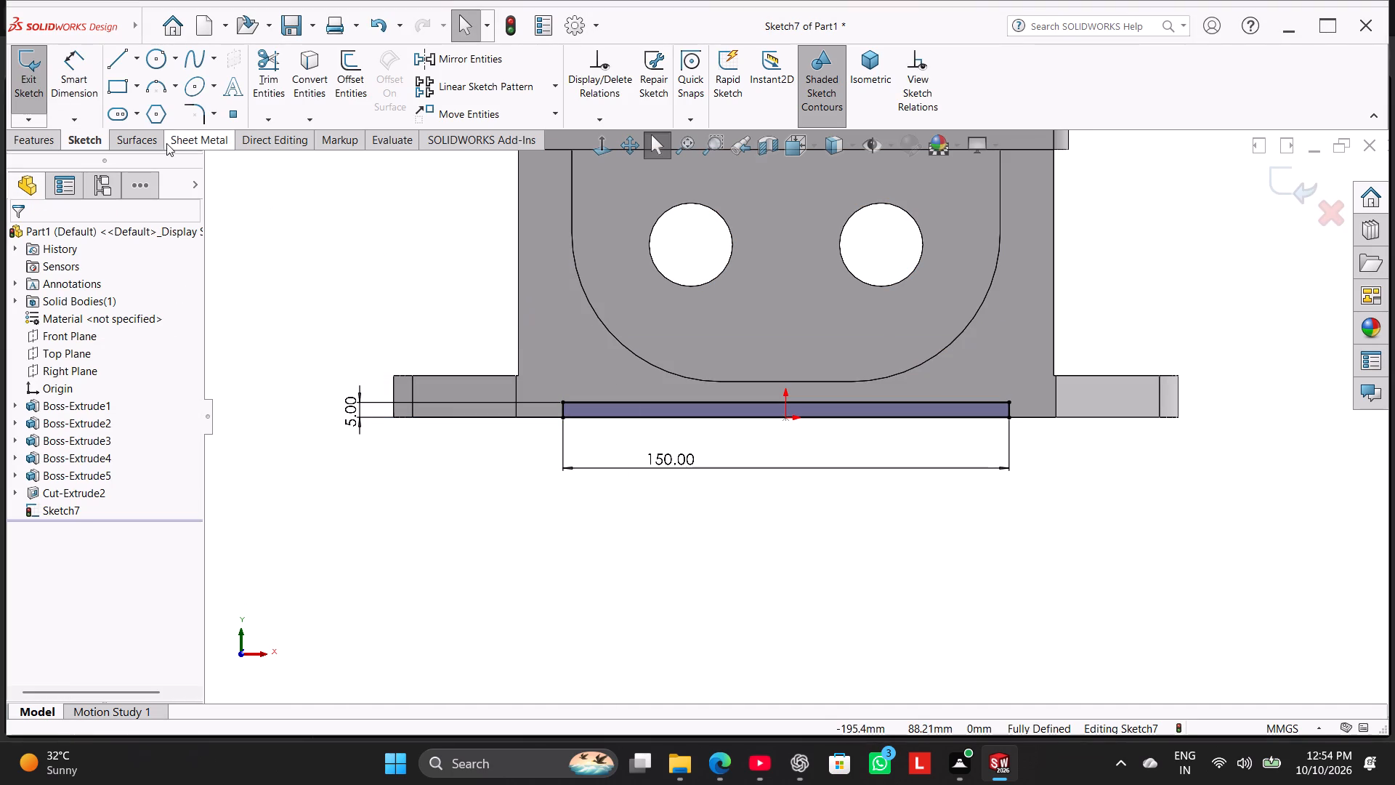
Cut the 150 × 5 mm rectangle through the housing with an Extruded Cut set to Through All.
click(46, 136)
click(267, 74)
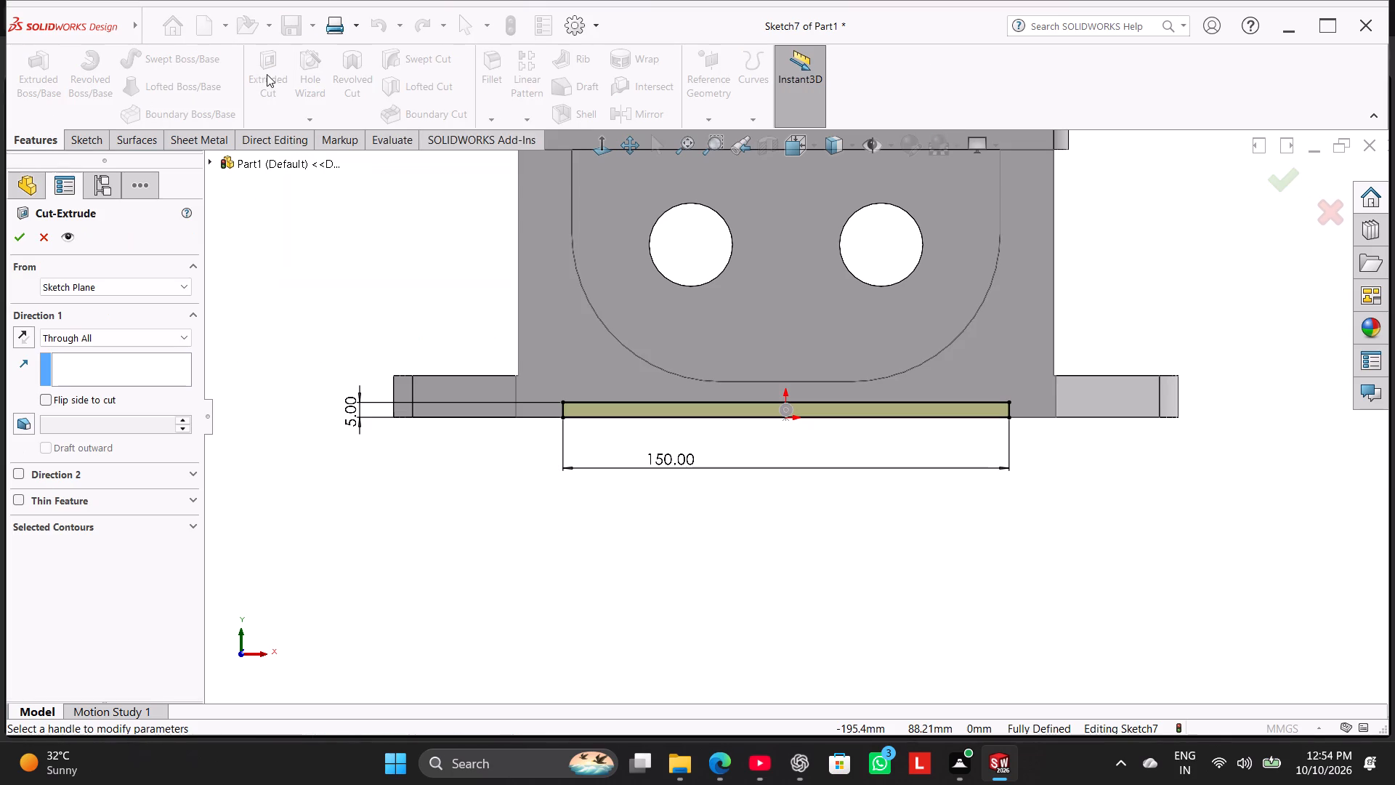
middle_drag(350, 202, 515, 462)
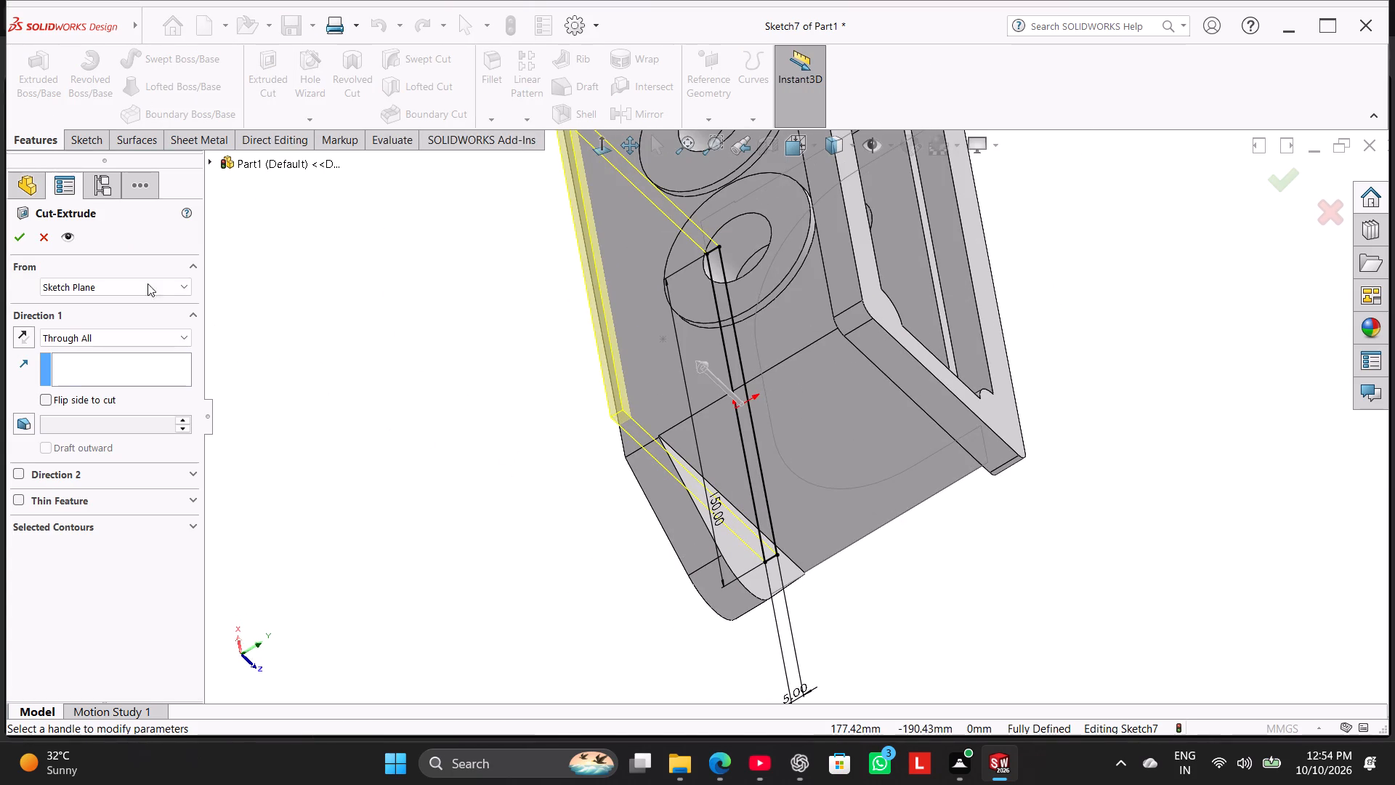
click(21, 232)
click(273, 226)
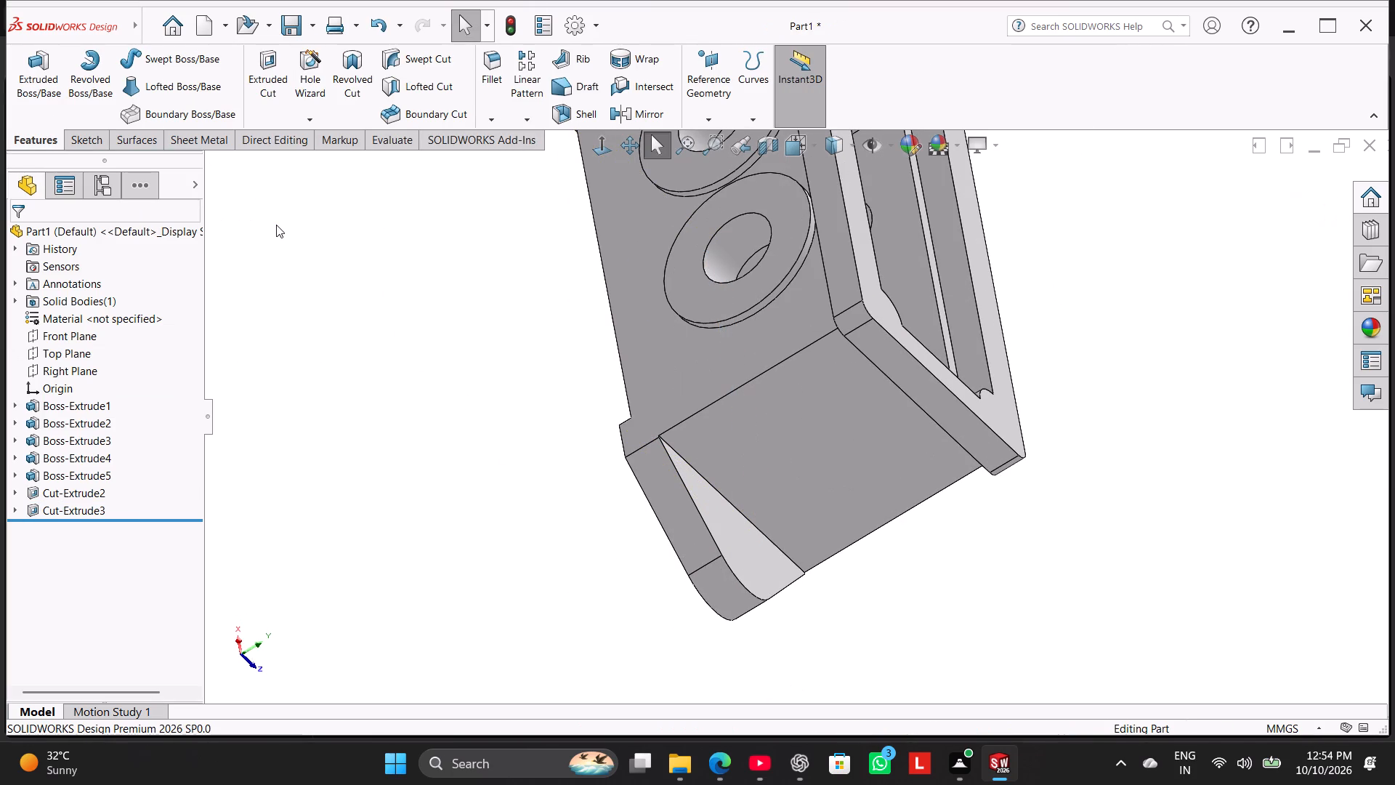
Examine the housing from isometric and underside views, checking the bottom-edge cut and the open interior.
middle_drag(320, 277, 182, 215)
scroll(364, 267, up, 2)
right_drag(339, 321, 394, 231)
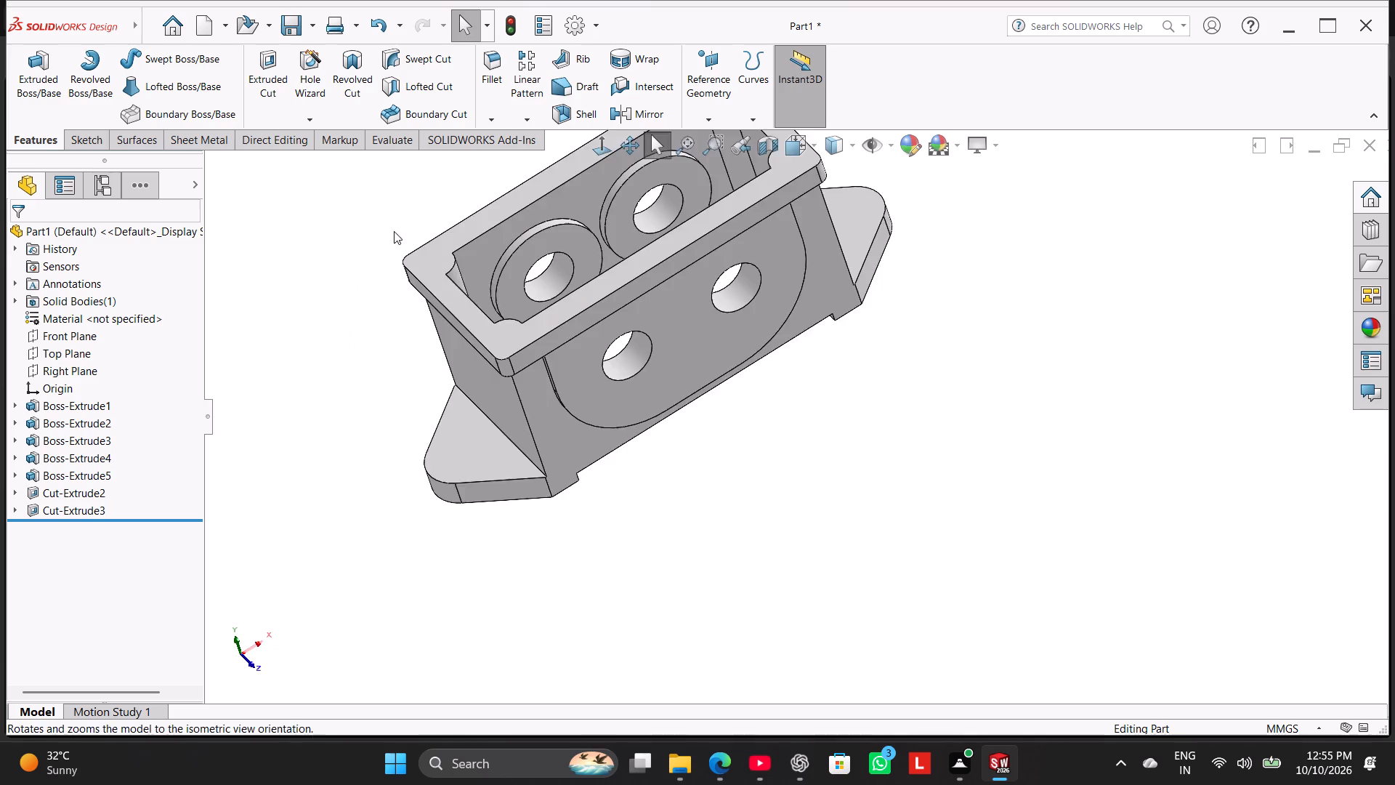
right_drag(394, 231, 397, 223)
click(372, 262)
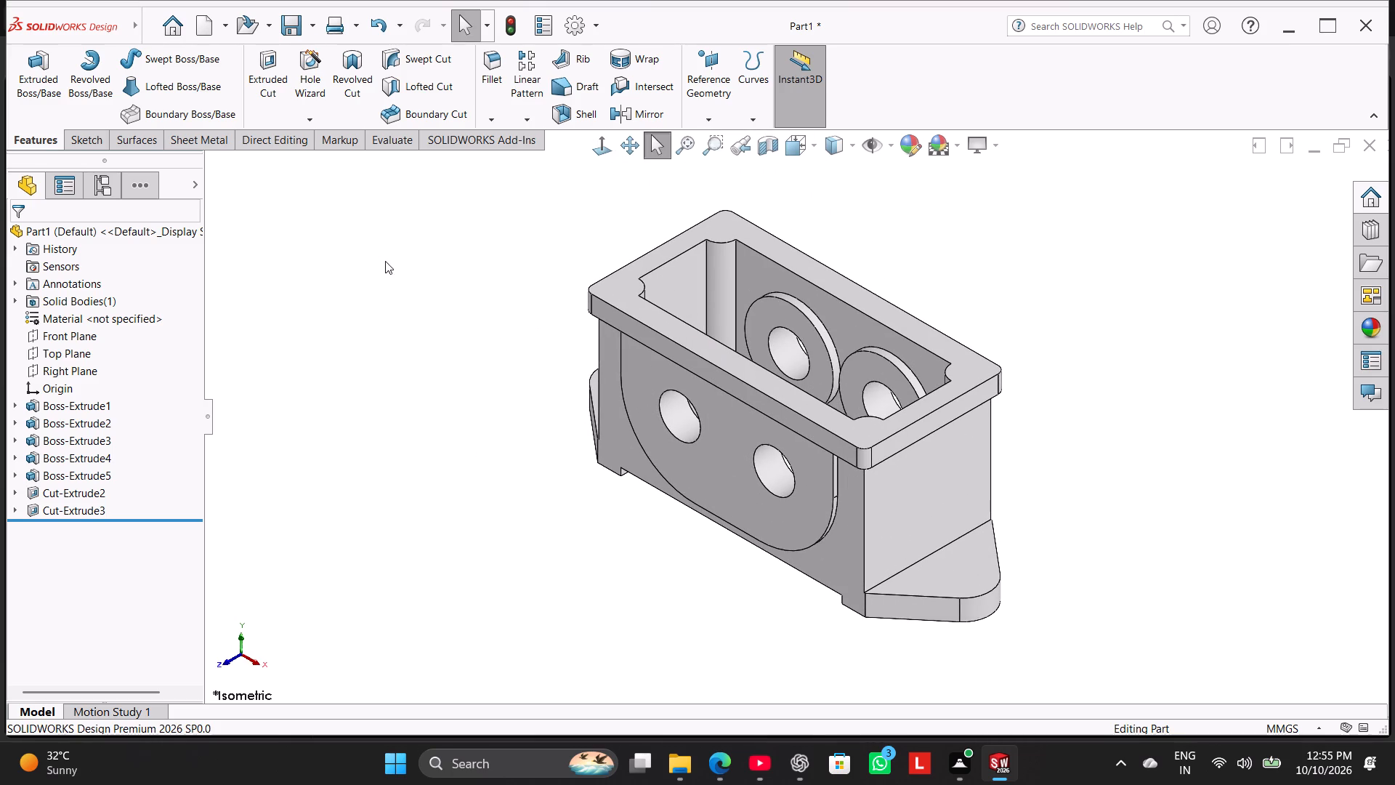
middle_drag(384, 273, 546, 81)
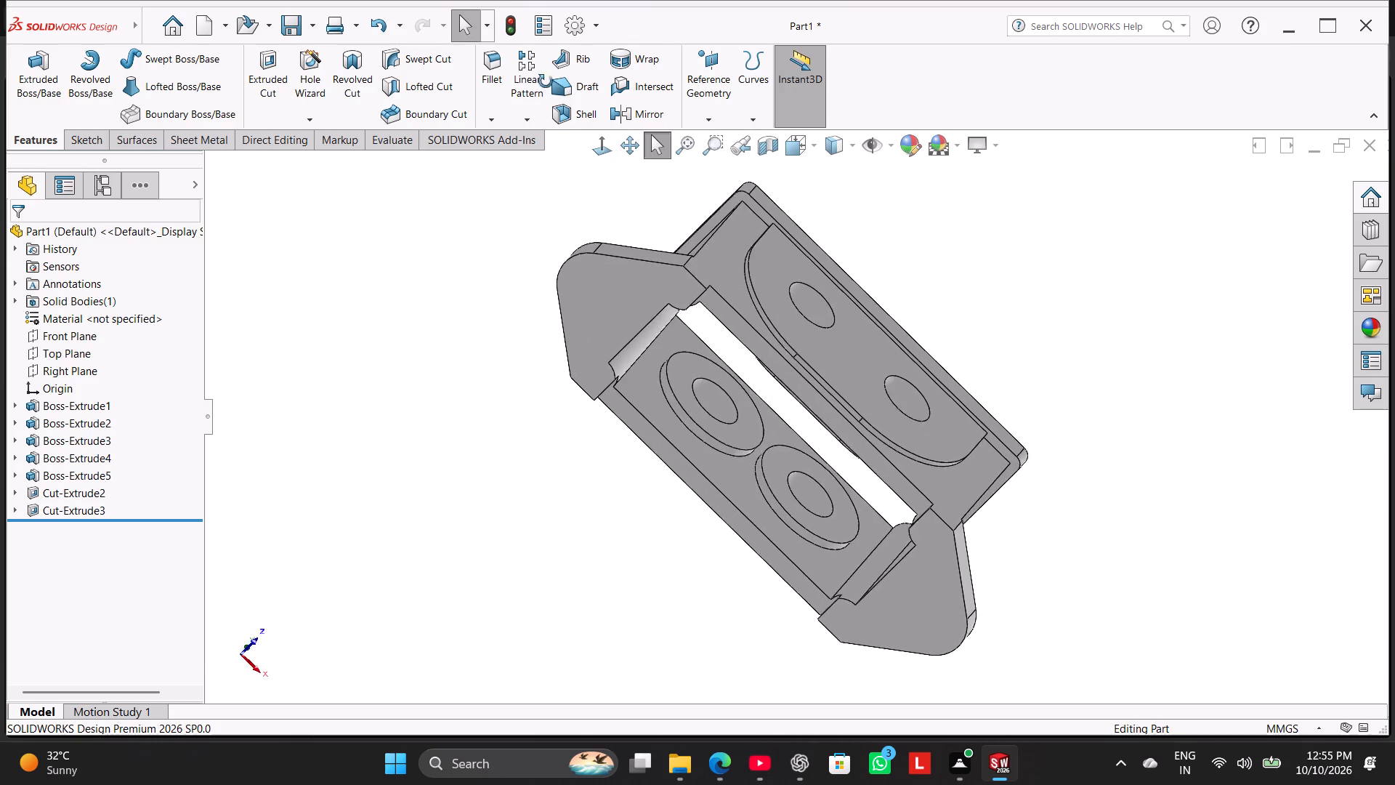
middle_drag(546, 81, 594, 169)
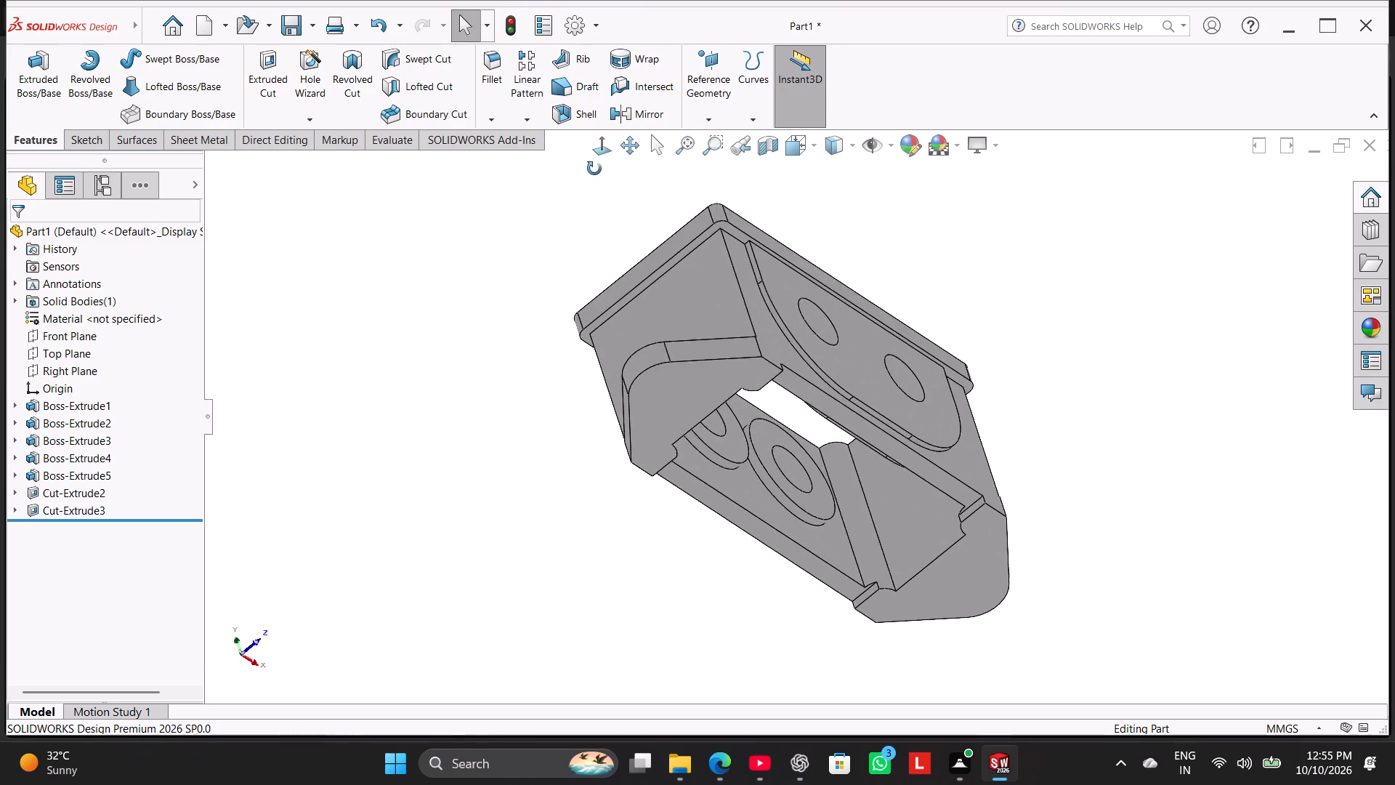
middle_drag(594, 169, 516, 53)
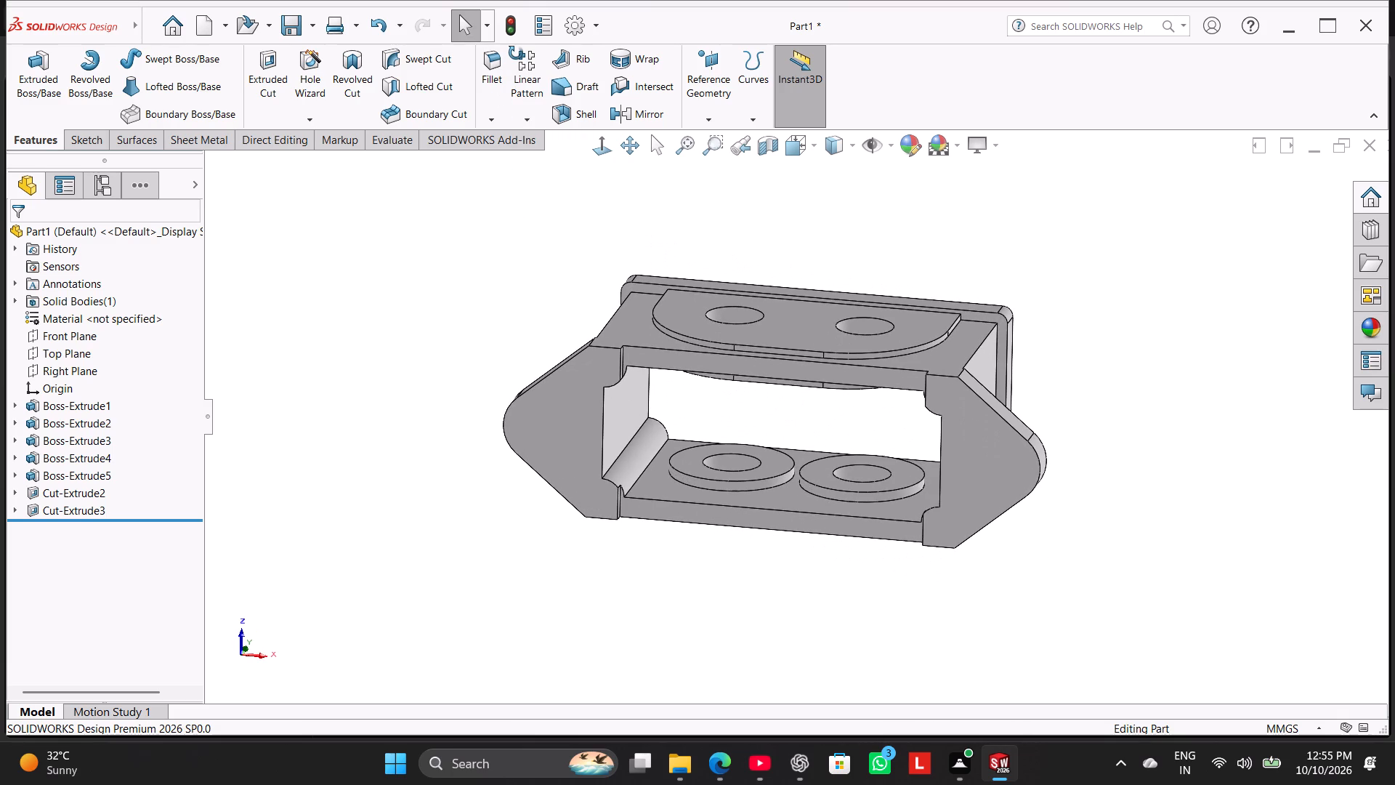
middle_drag(516, 53, 488, 217)
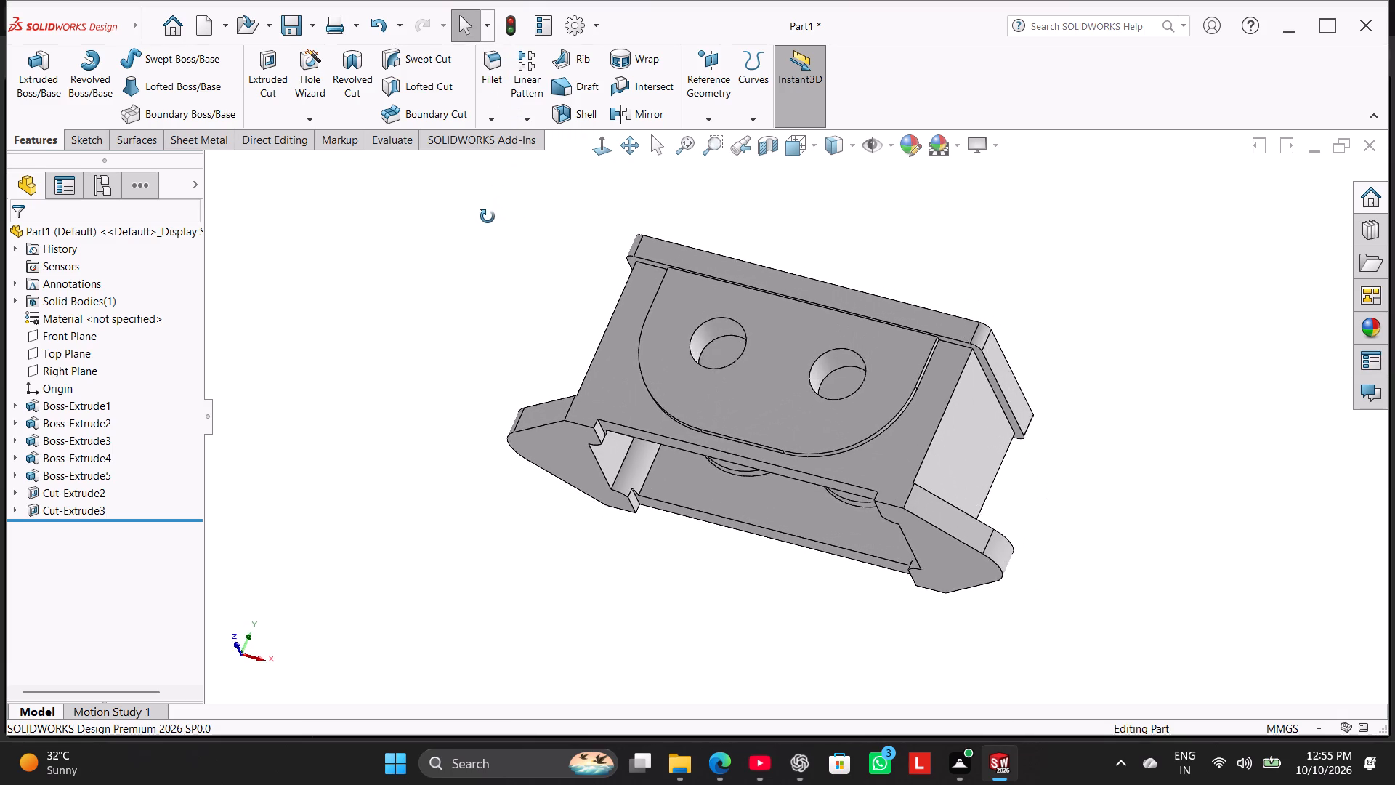
middle_drag(488, 217, 505, 68)
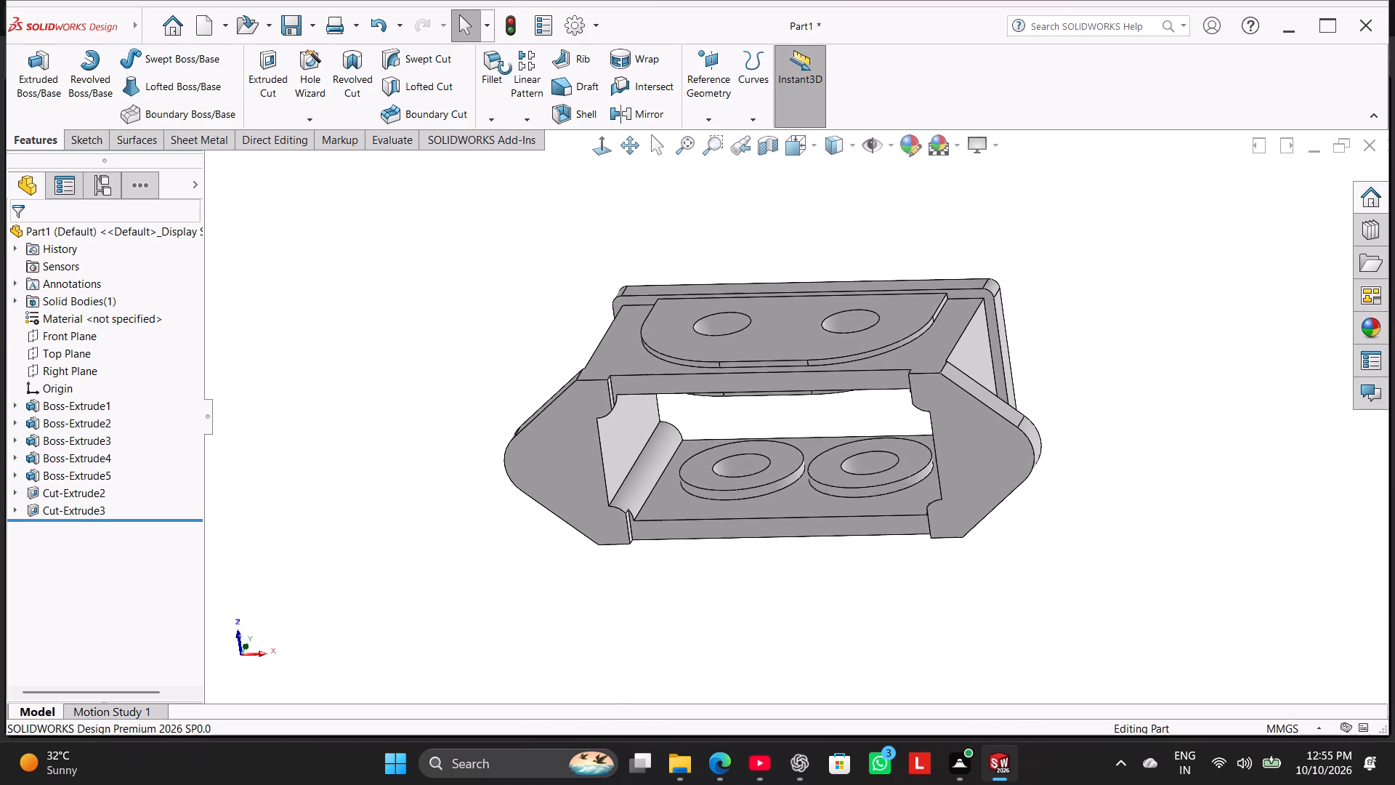
middle_drag(505, 68, 453, 68)
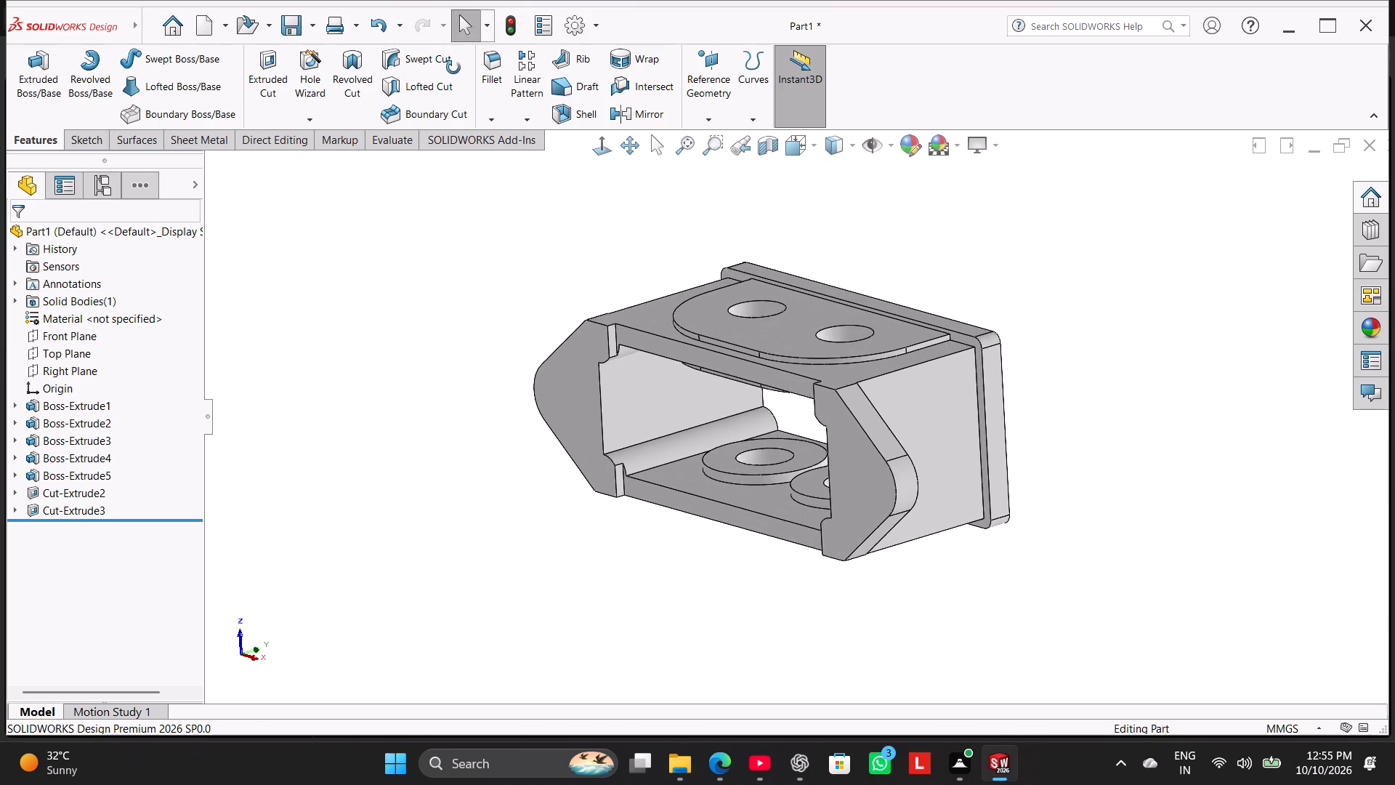
middle_drag(453, 68, 494, 142)
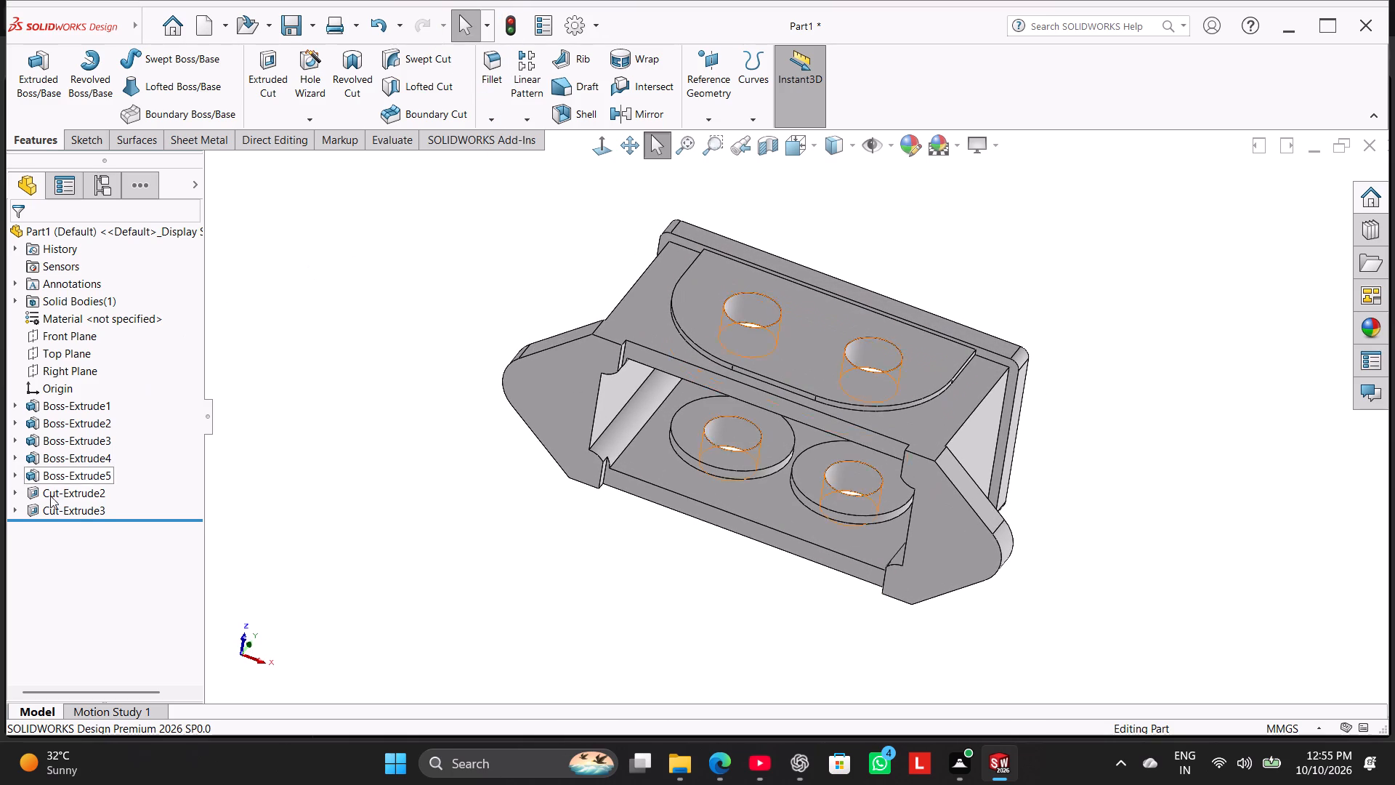
Start an Extruded Boss from Sketch2 of the base feature, selecting the region inside the housing's inner opening as the contour.
click(54, 109)
click(216, 158)
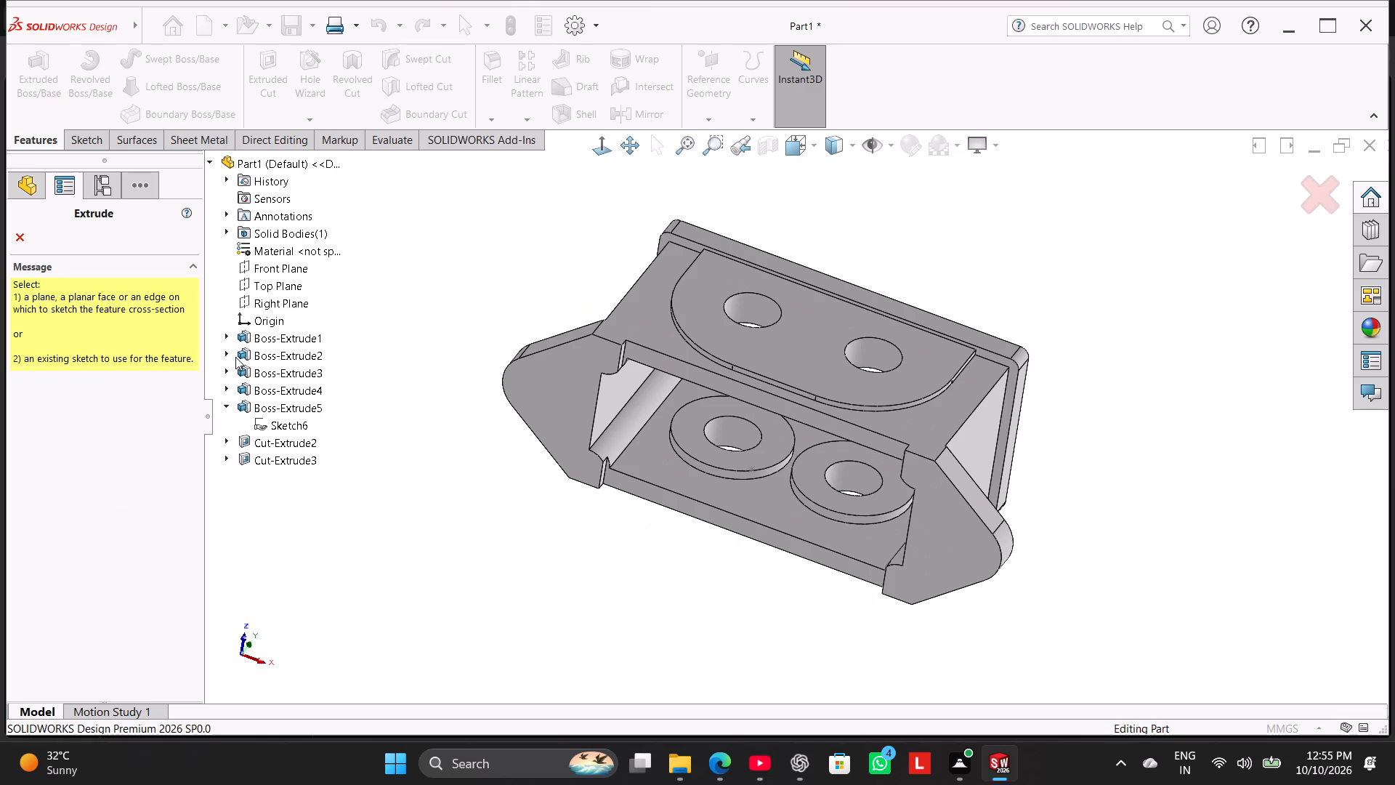
click(227, 339)
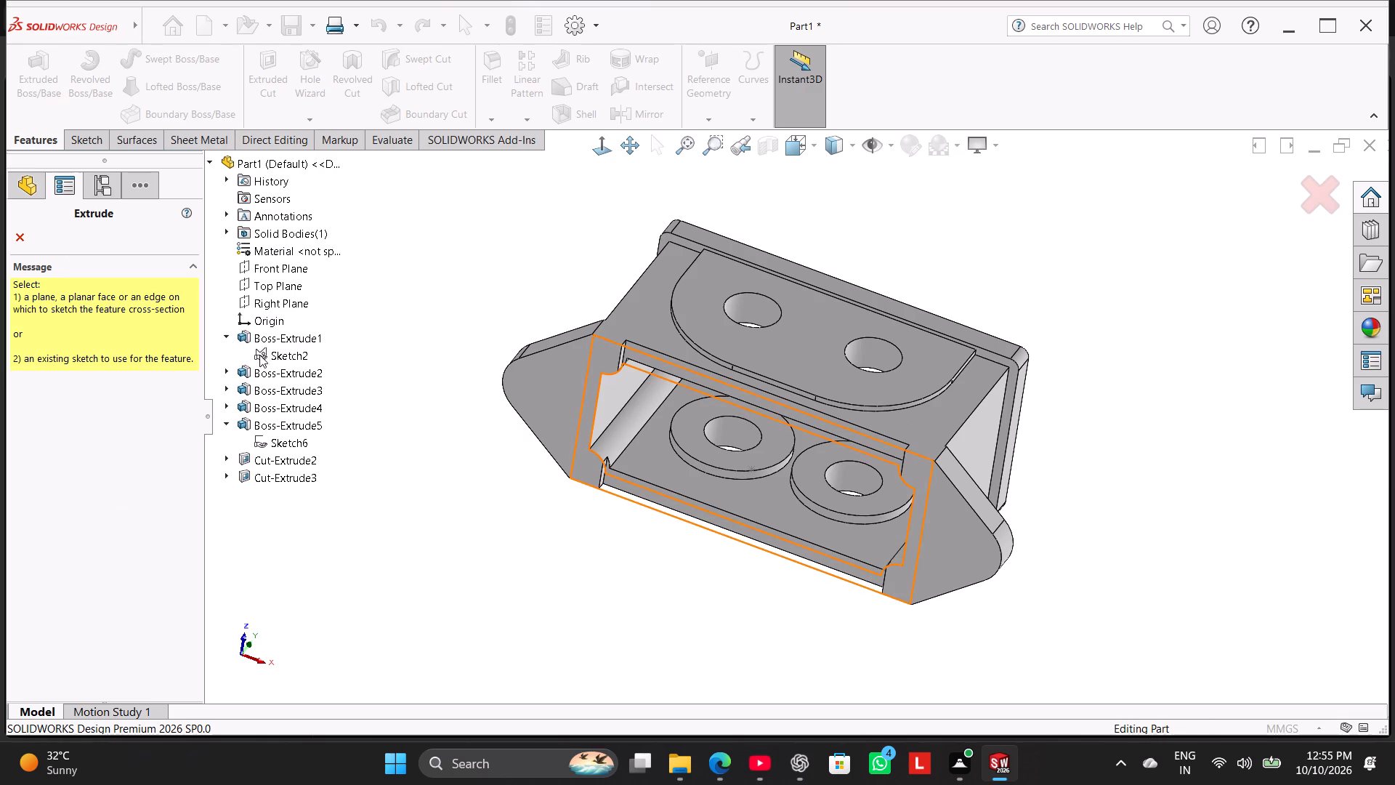
click(260, 355)
middle_drag(535, 470, 545, 390)
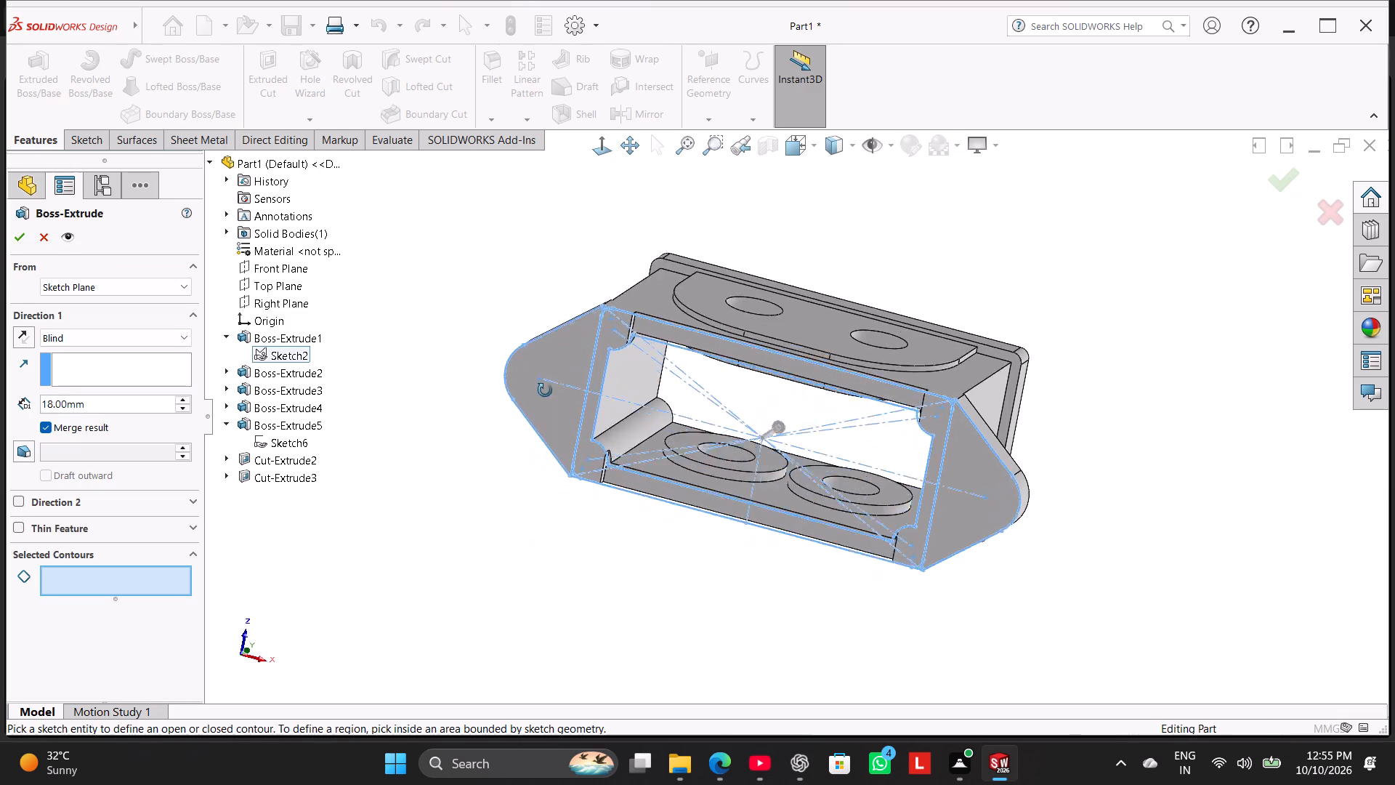
middle_drag(545, 390, 472, 282)
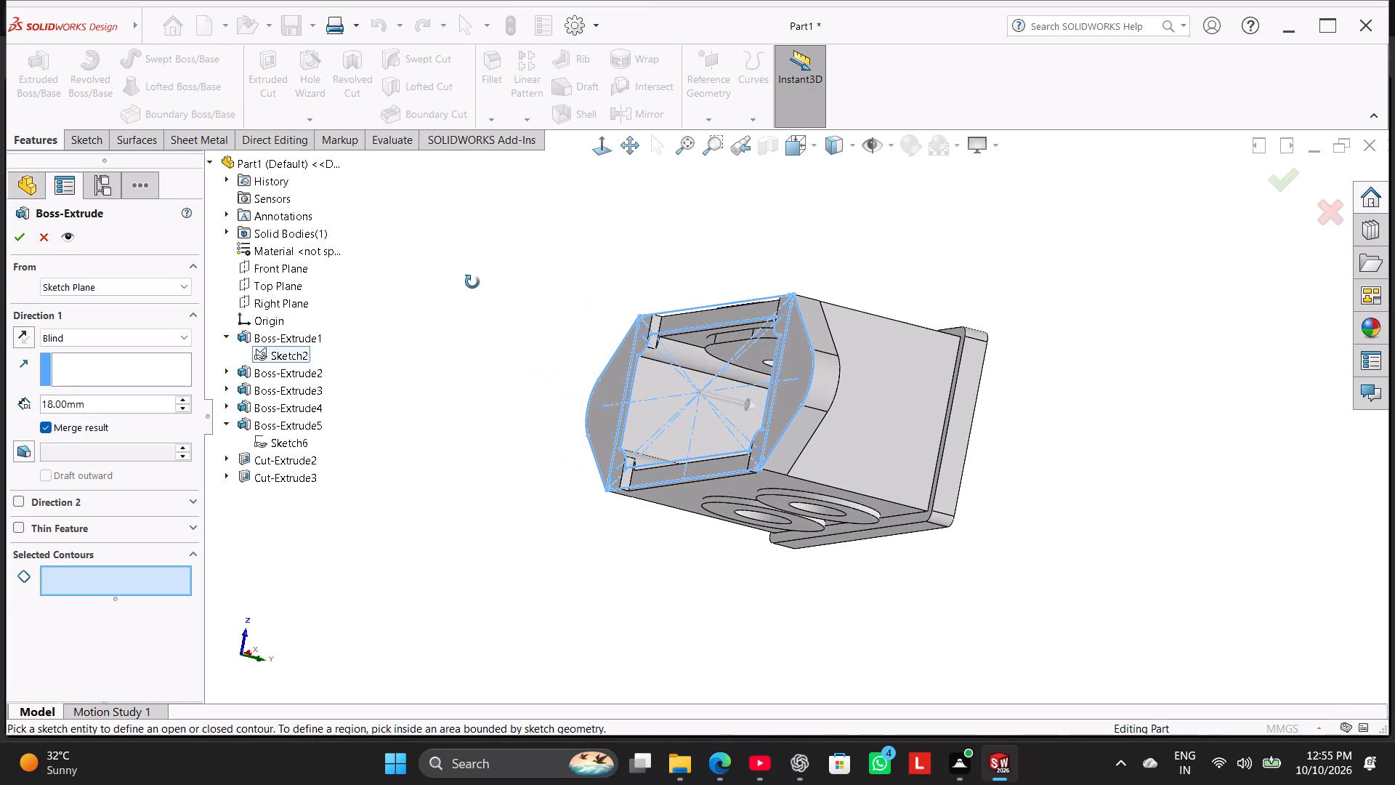
middle_drag(472, 282, 522, 494)
click(607, 406)
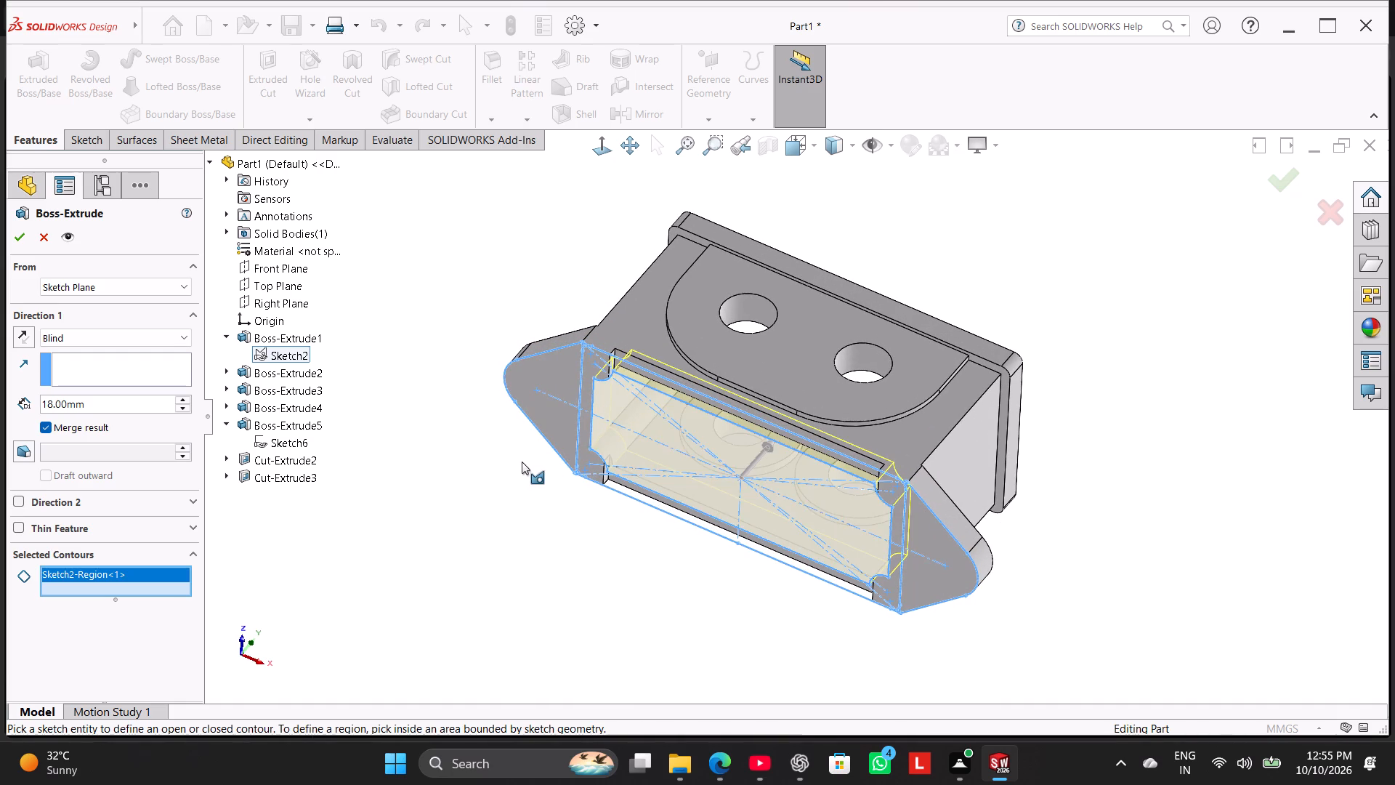
middle_drag(522, 476, 482, 545)
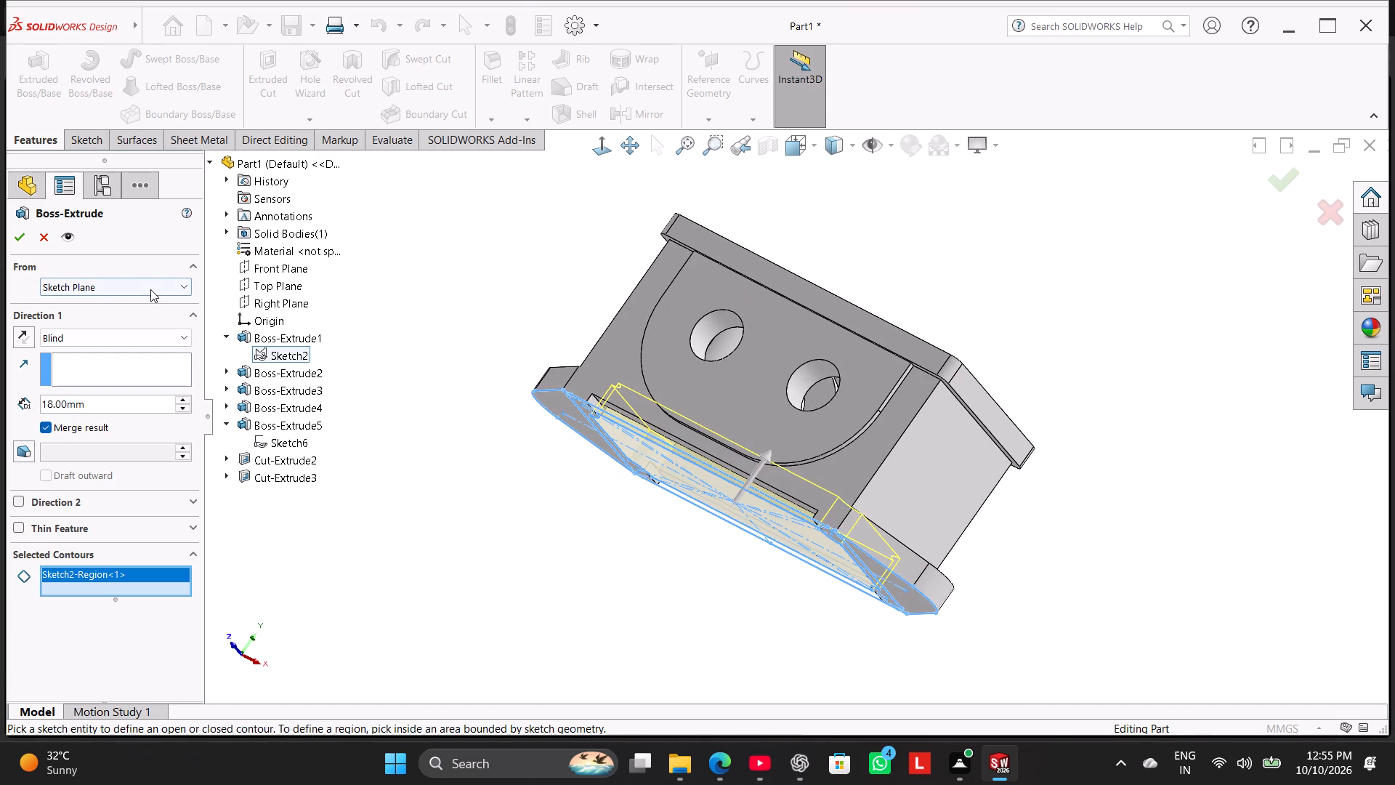
Offset the extrusion start 5 mm from the sketch plane and extrude the inner region 10 mm deep as the housing floor.
click(150, 289)
click(169, 339)
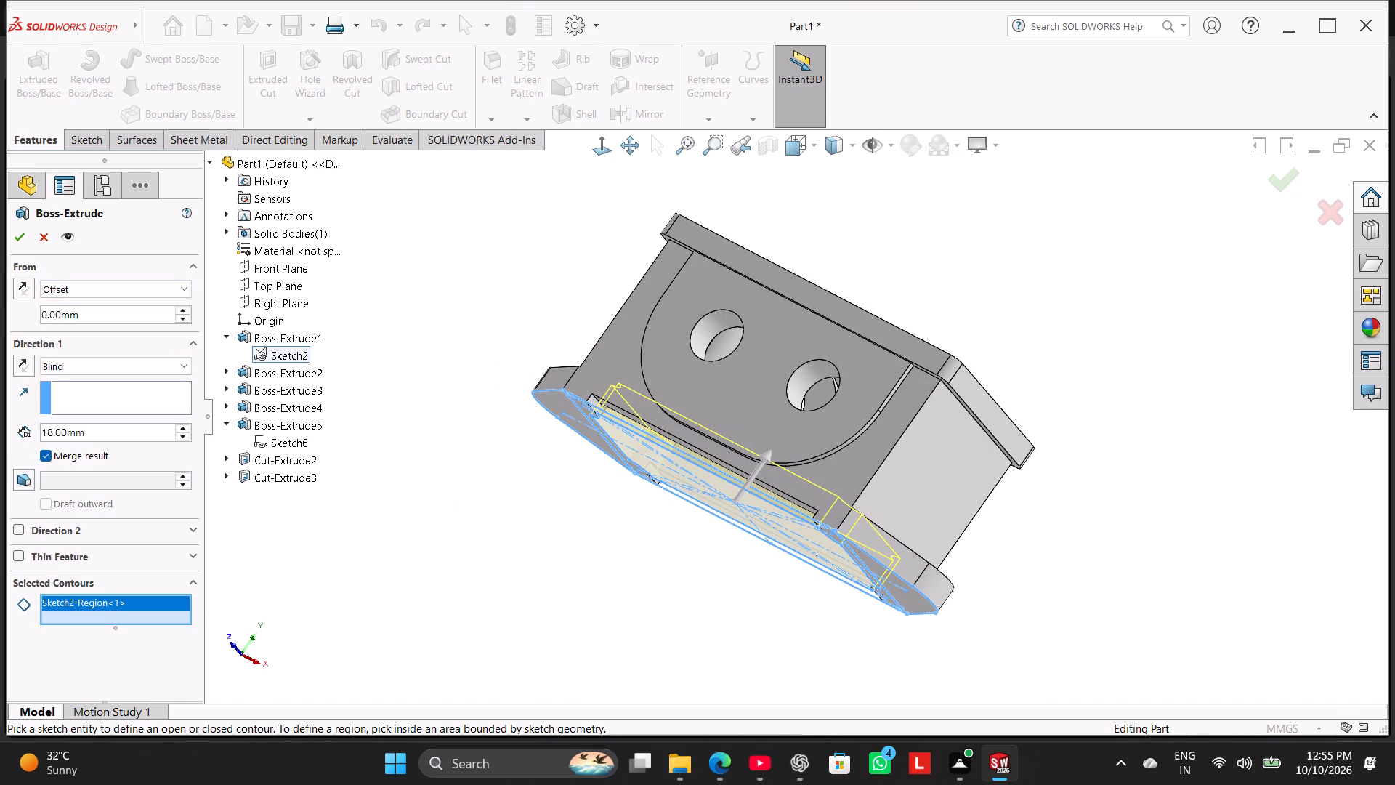
double_click(144, 315)
key(5)
key(Return)
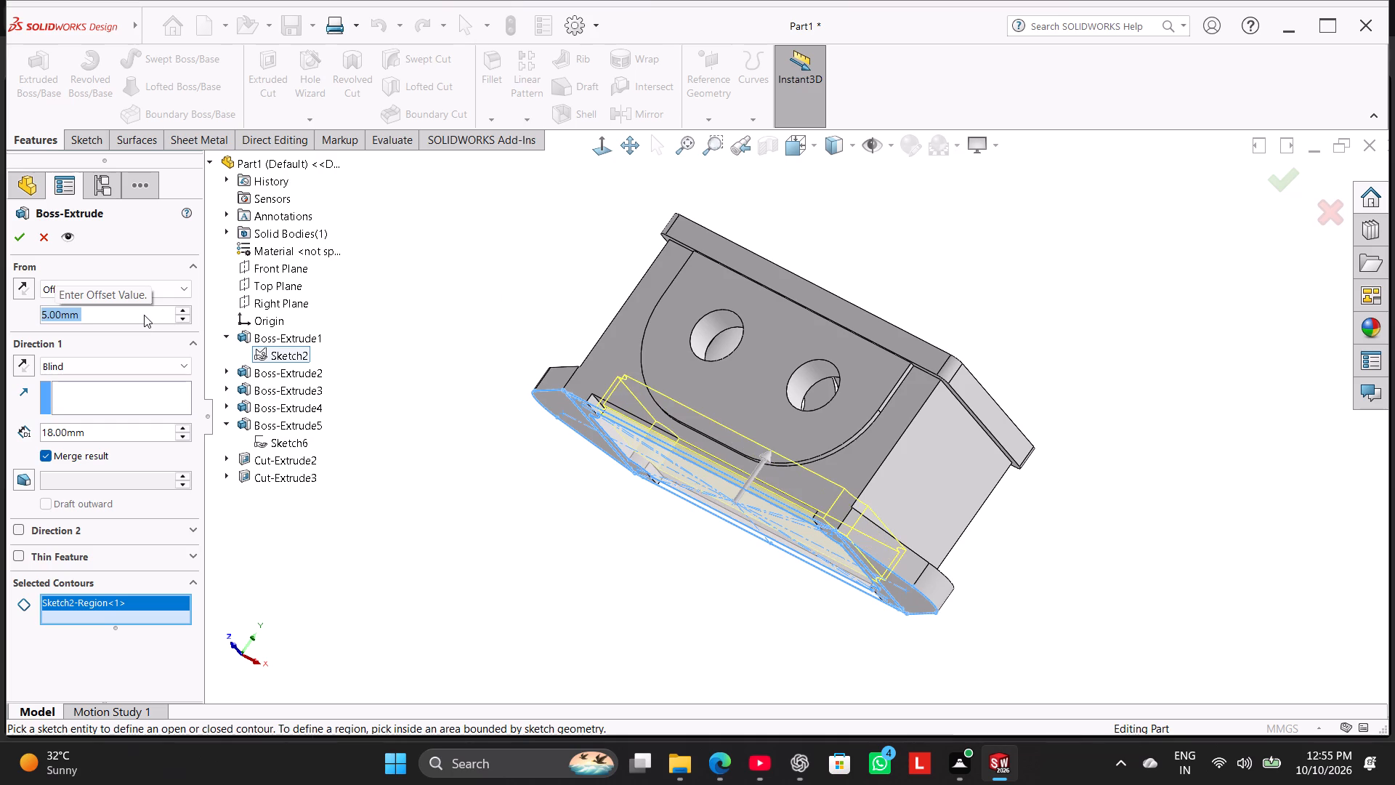
double_click(105, 440)
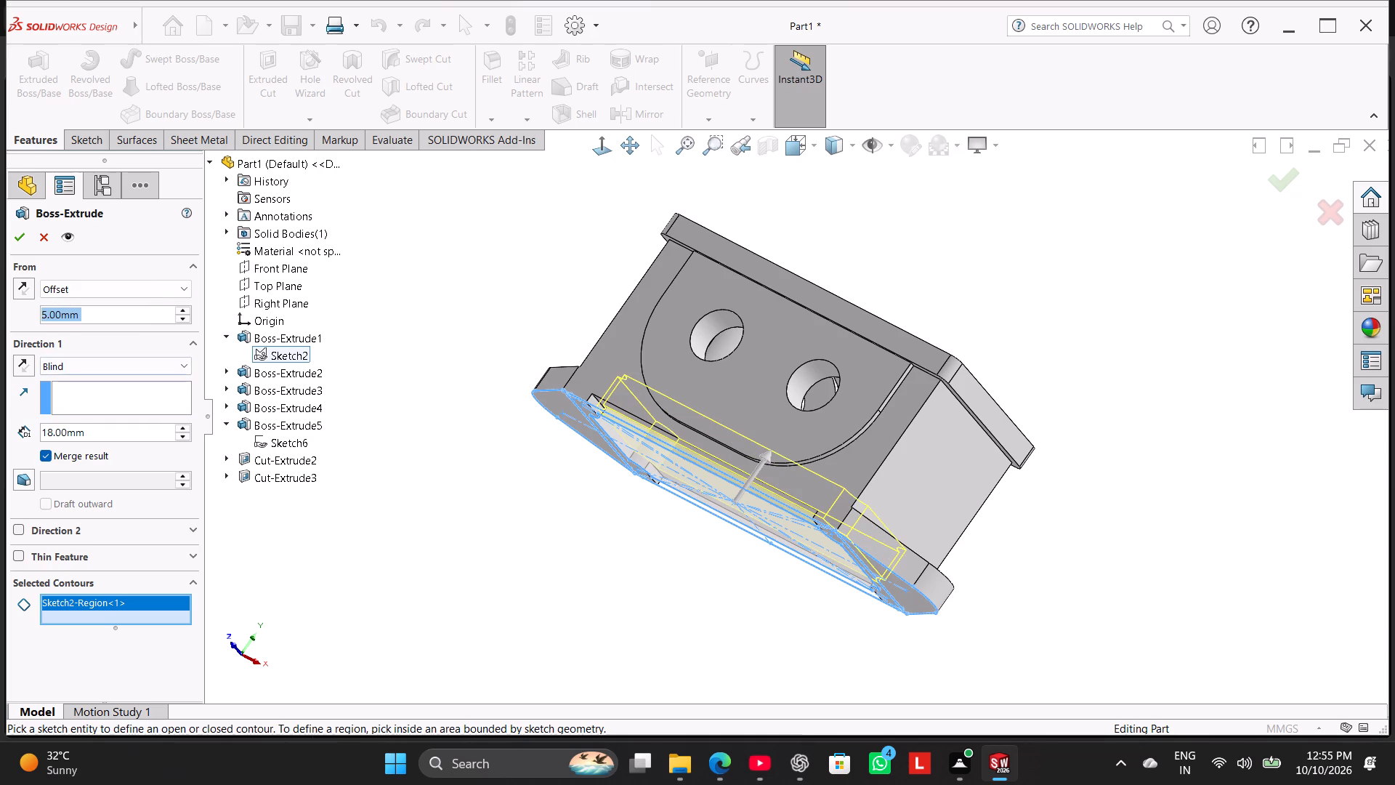
text(10)
key(Return)
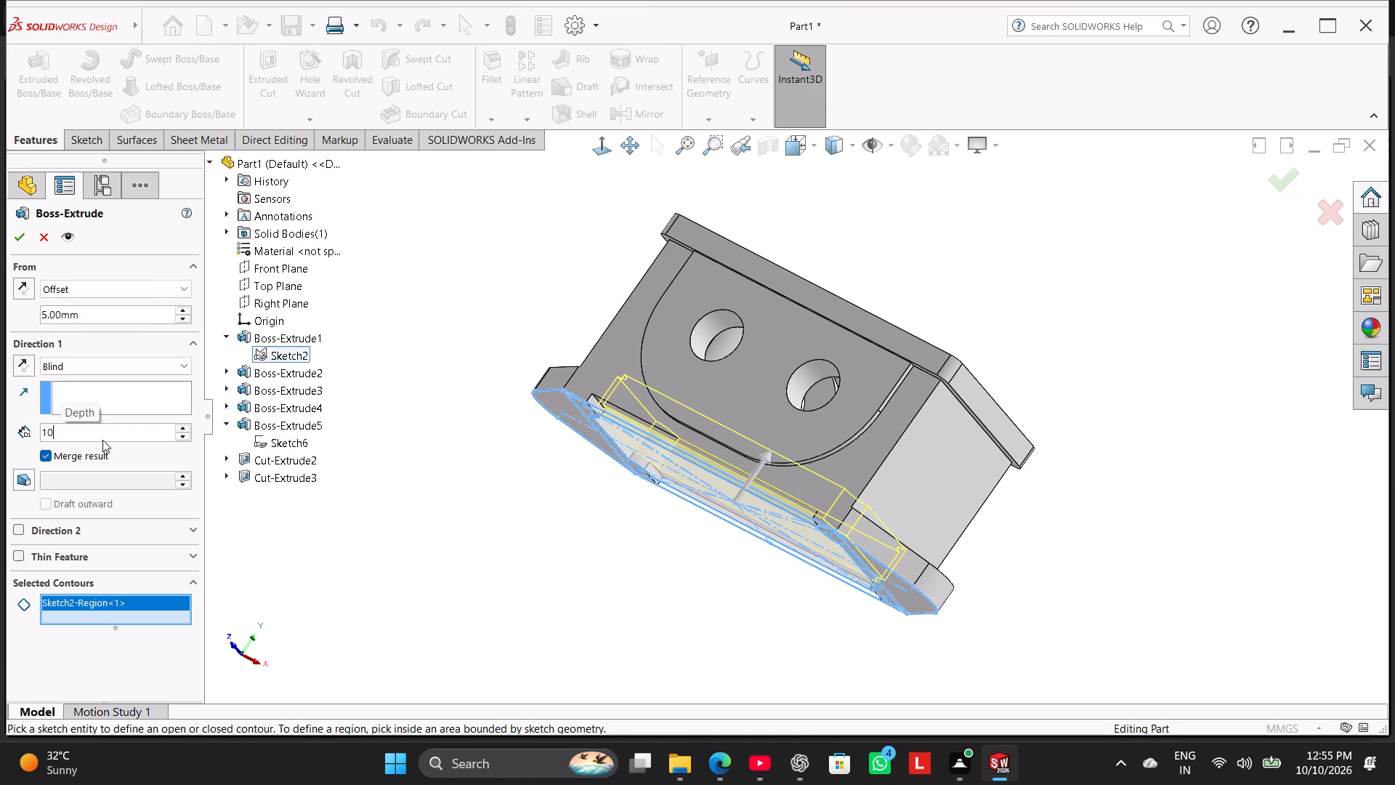
middle_drag(394, 510, 358, 353)
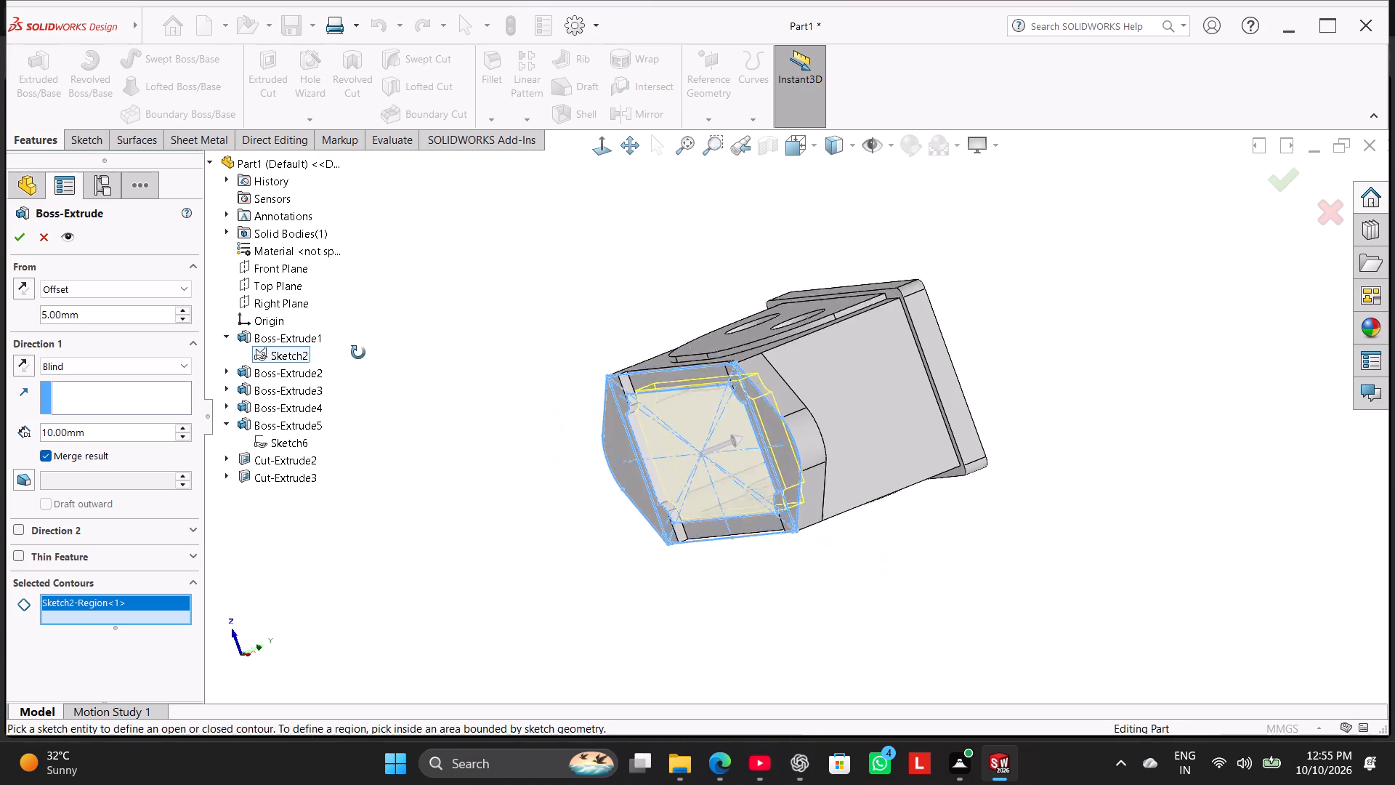
middle_drag(358, 353, 364, 442)
click(25, 292)
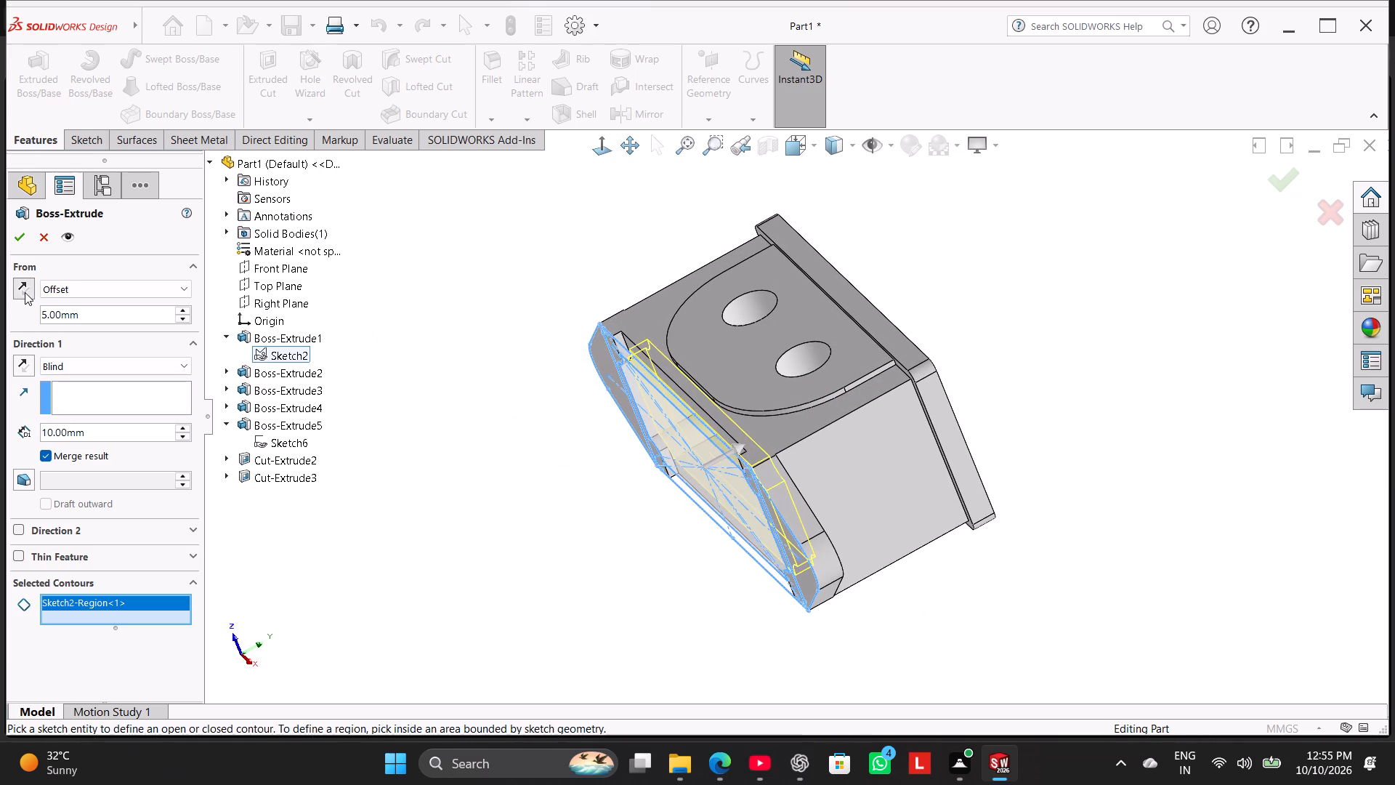
click(25, 292)
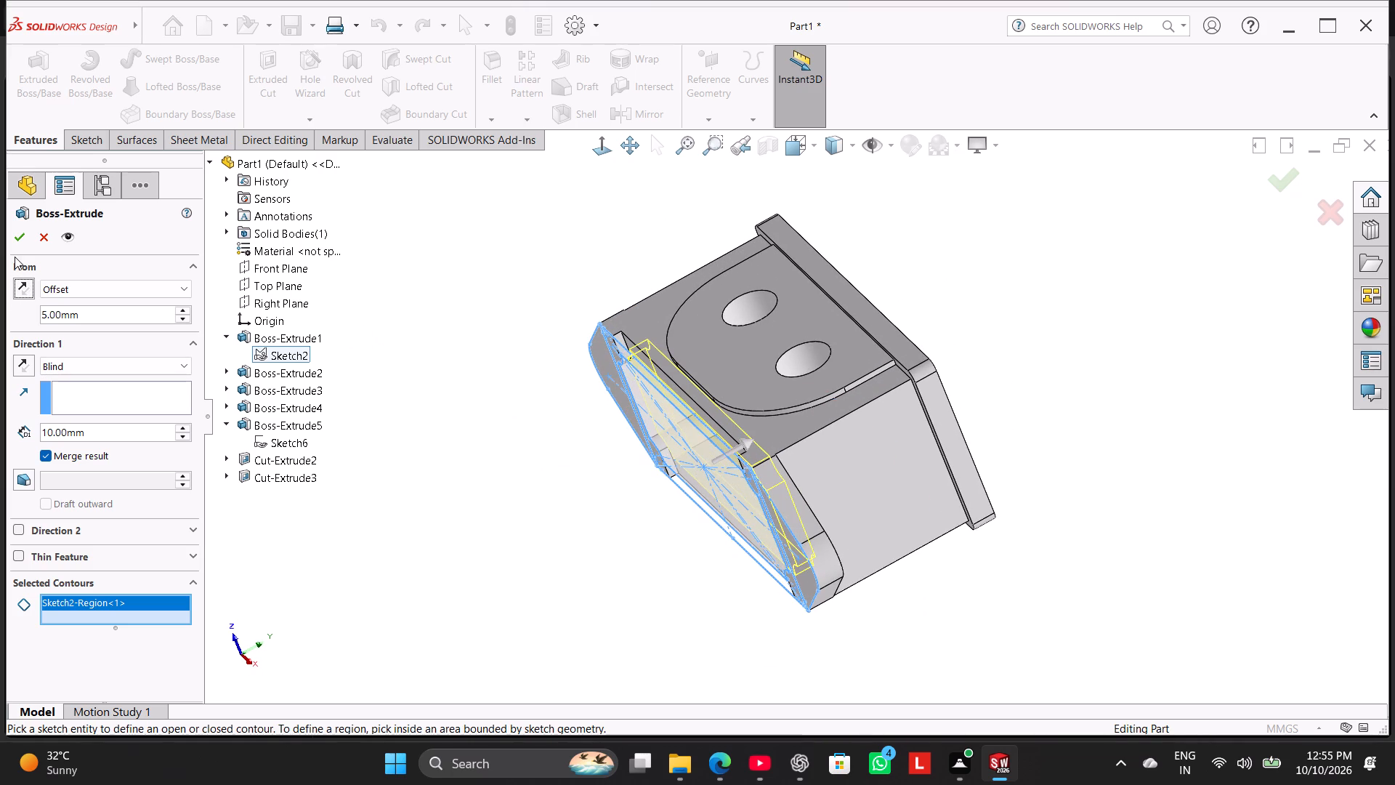
click(21, 241)
Examine the new floor from below and above, and apply a Front Plane section view seen face-on.
click(411, 459)
middle_drag(416, 457, 469, 353)
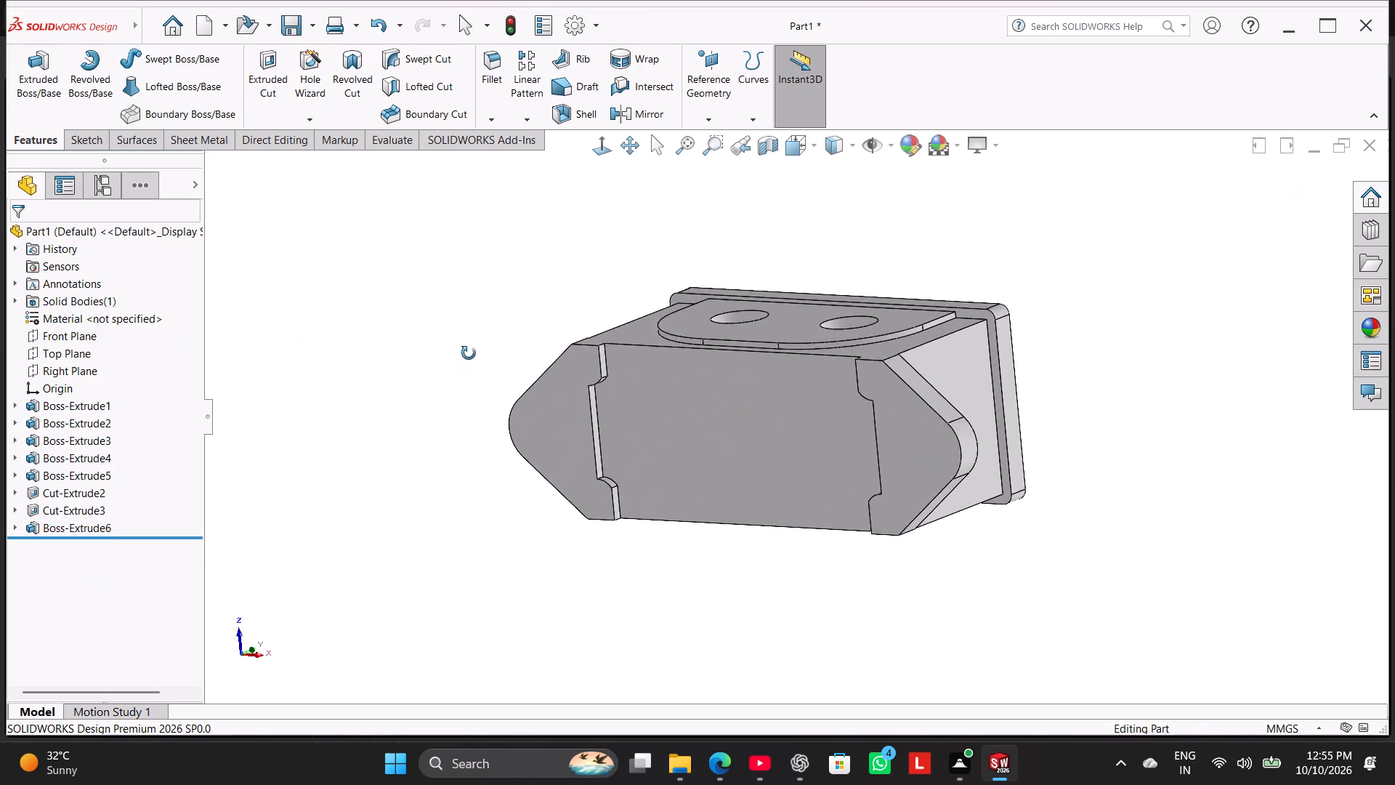
middle_drag(469, 353, 410, 583)
middle_drag(458, 458, 339, 579)
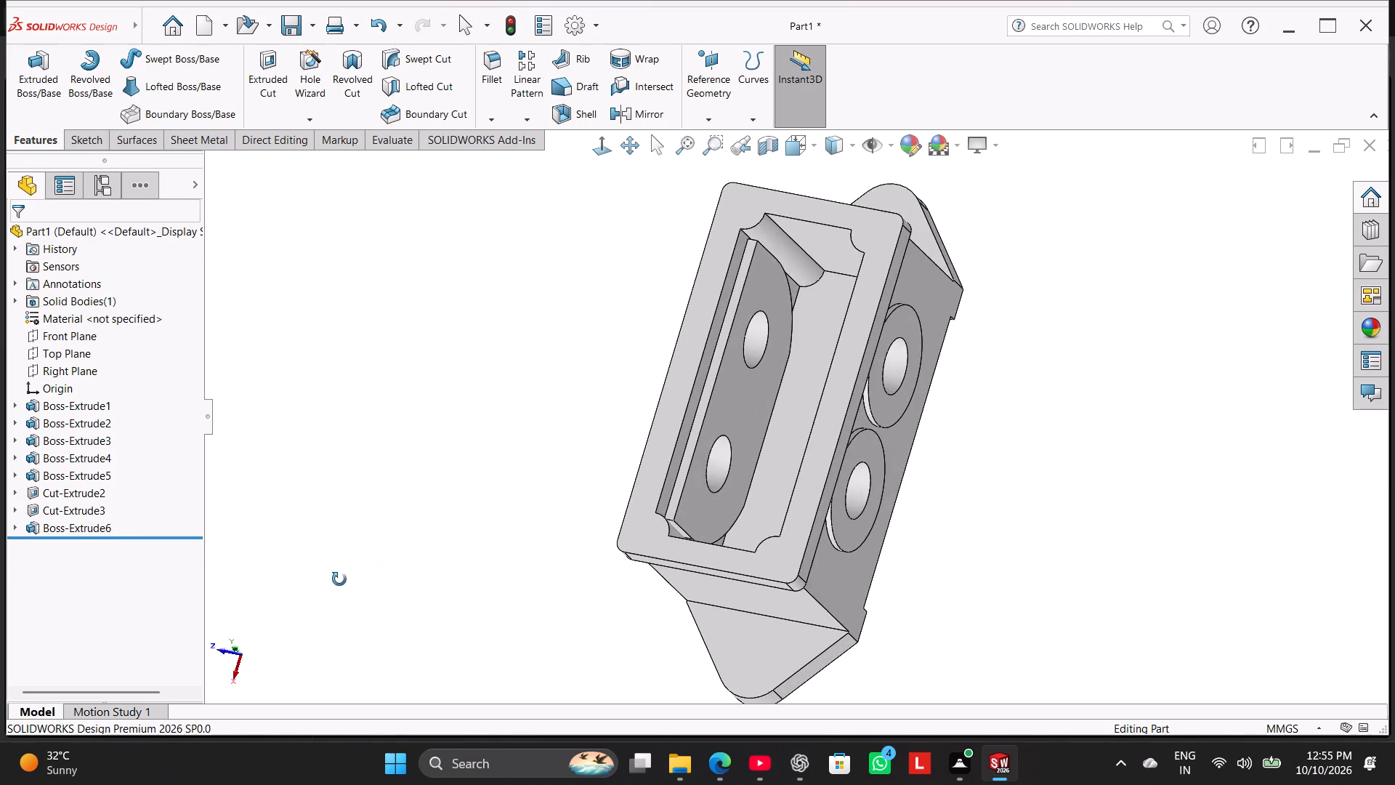
middle_drag(339, 579, 452, 506)
click(763, 150)
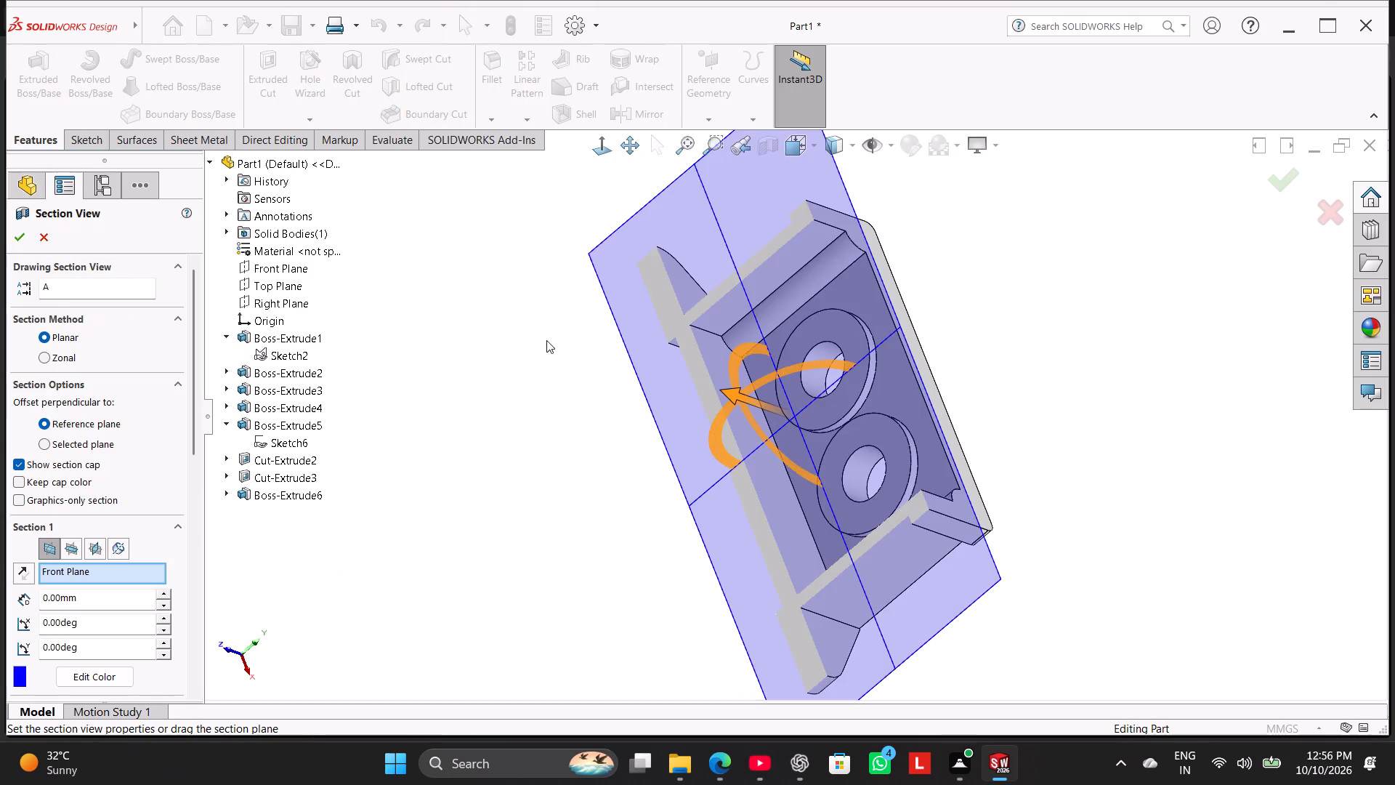
middle_drag(533, 353, 588, 427)
click(597, 148)
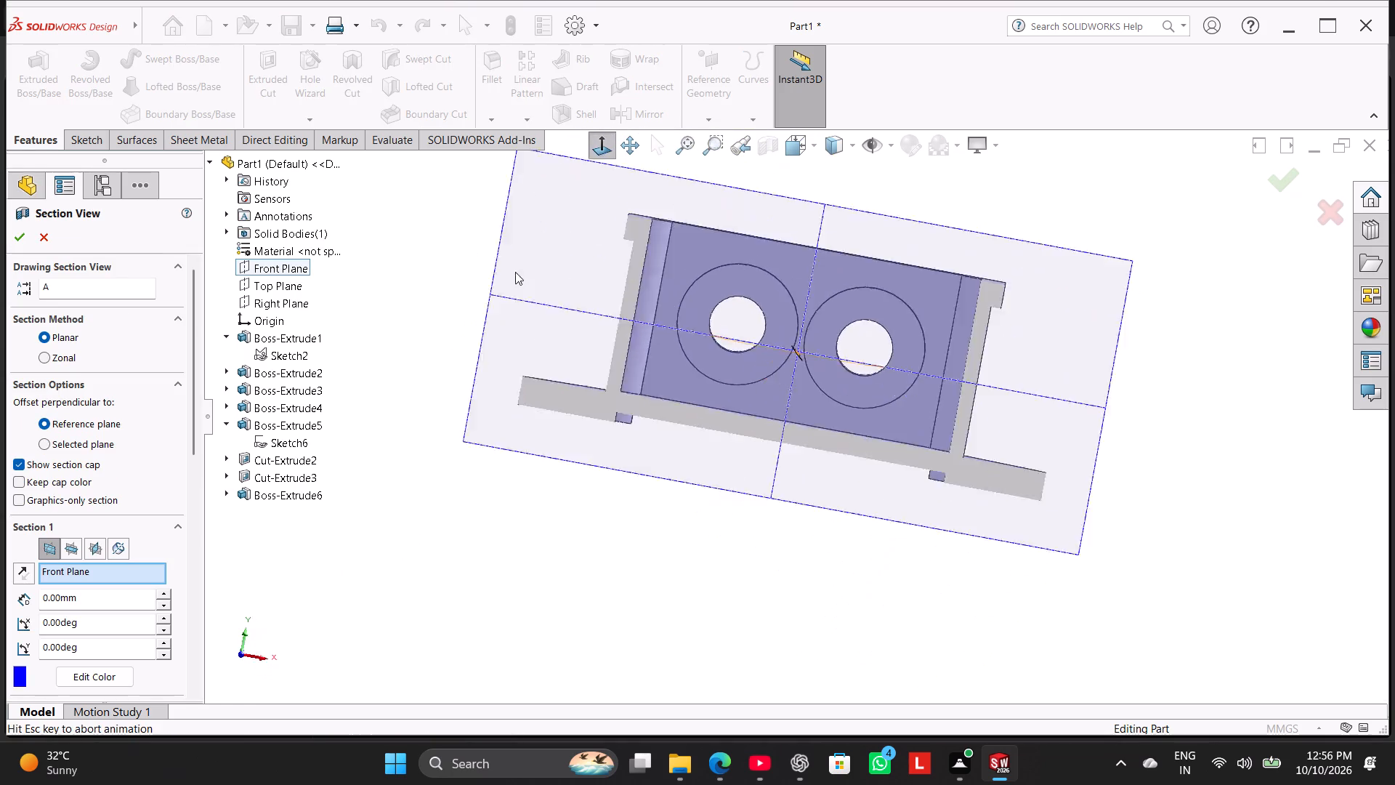
click(20, 238)
click(325, 298)
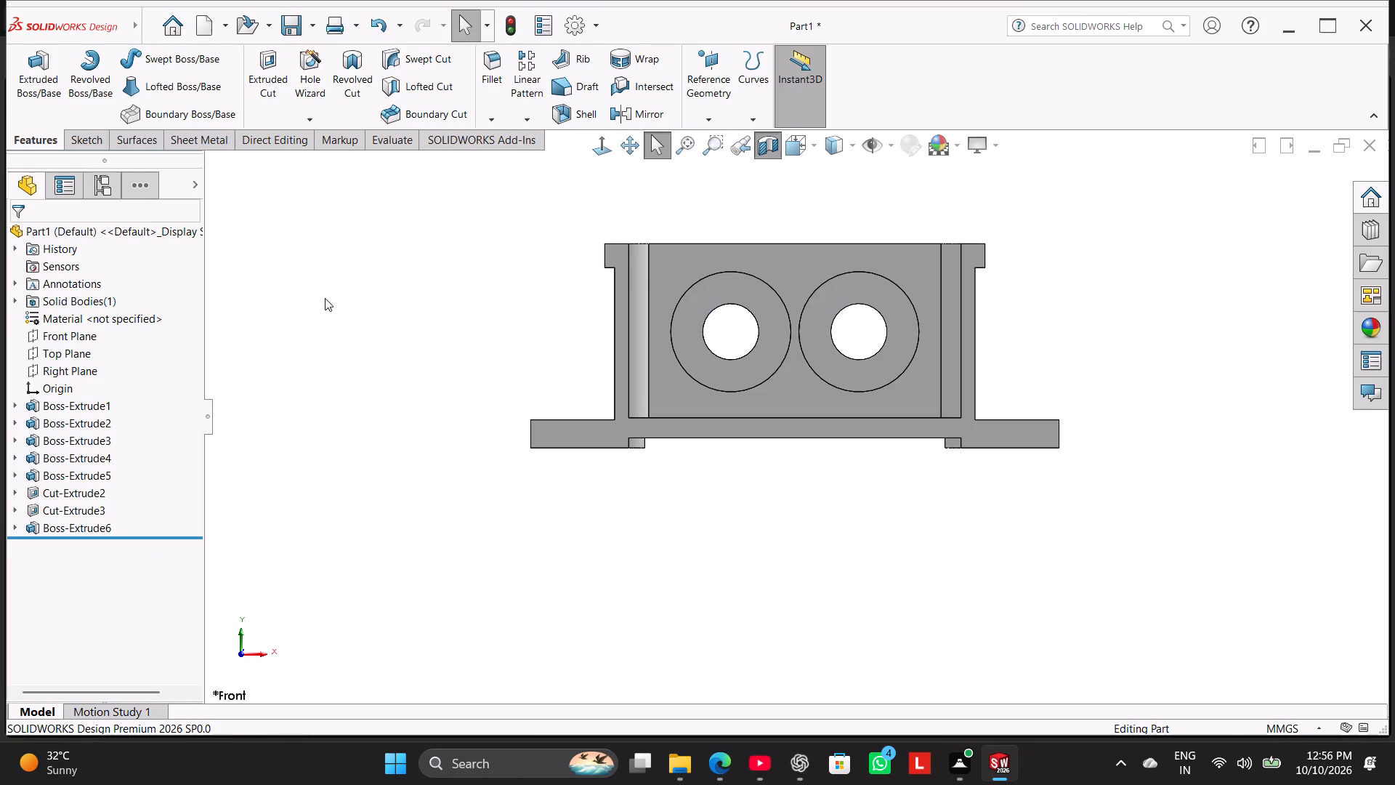
Measure the floor's thickness between its lower and upper edges in the section, and return to the unsectioned isometric view.
scroll(705, 400, down, 4)
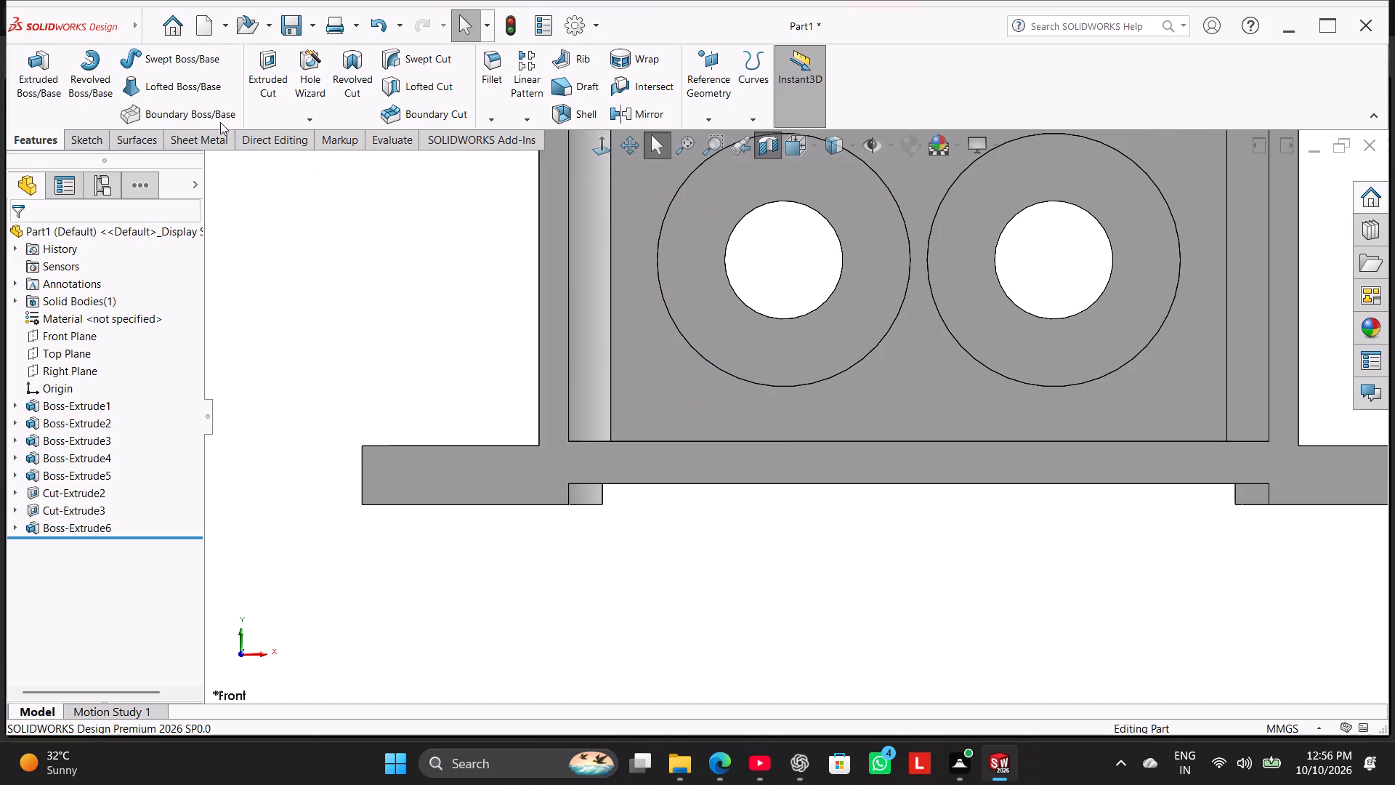
click(381, 139)
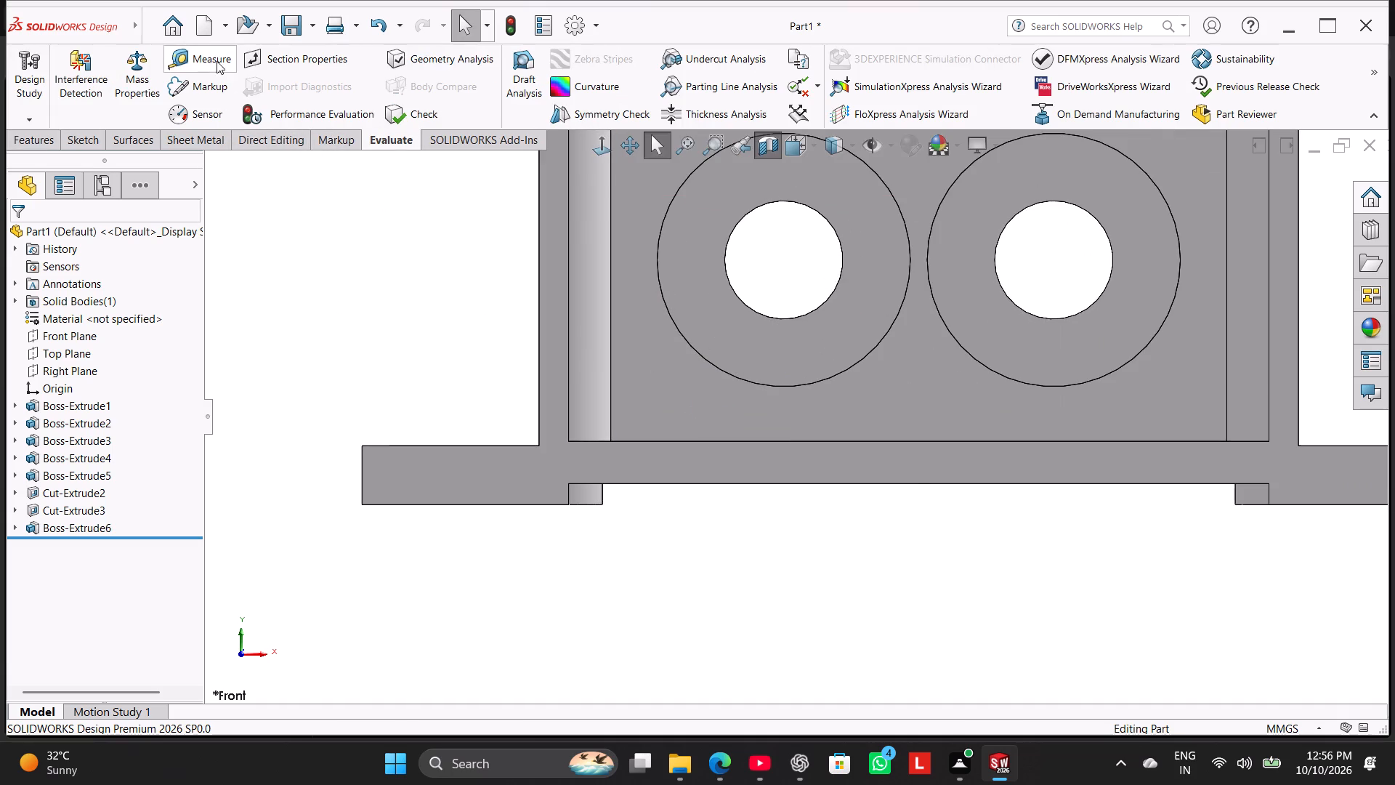
click(217, 61)
click(379, 265)
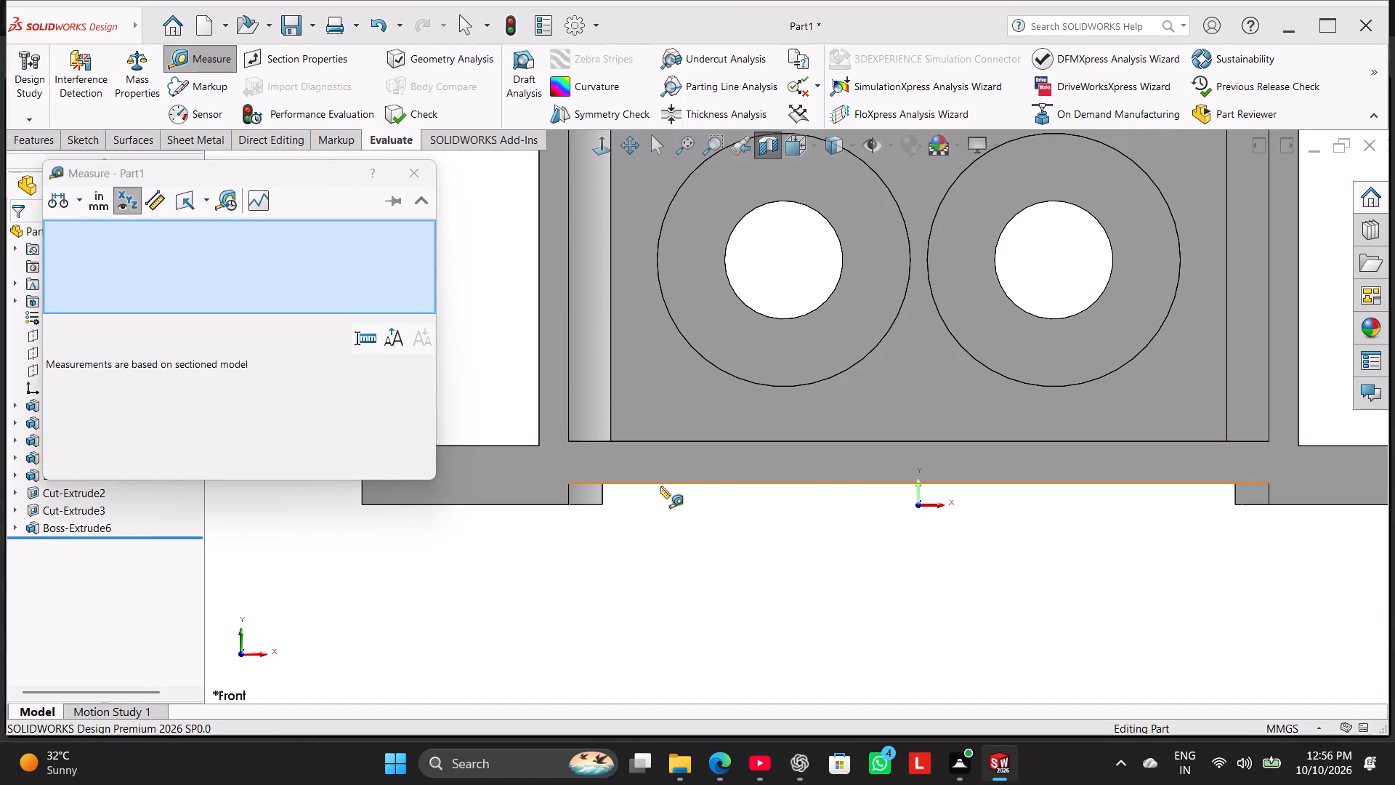
click(663, 486)
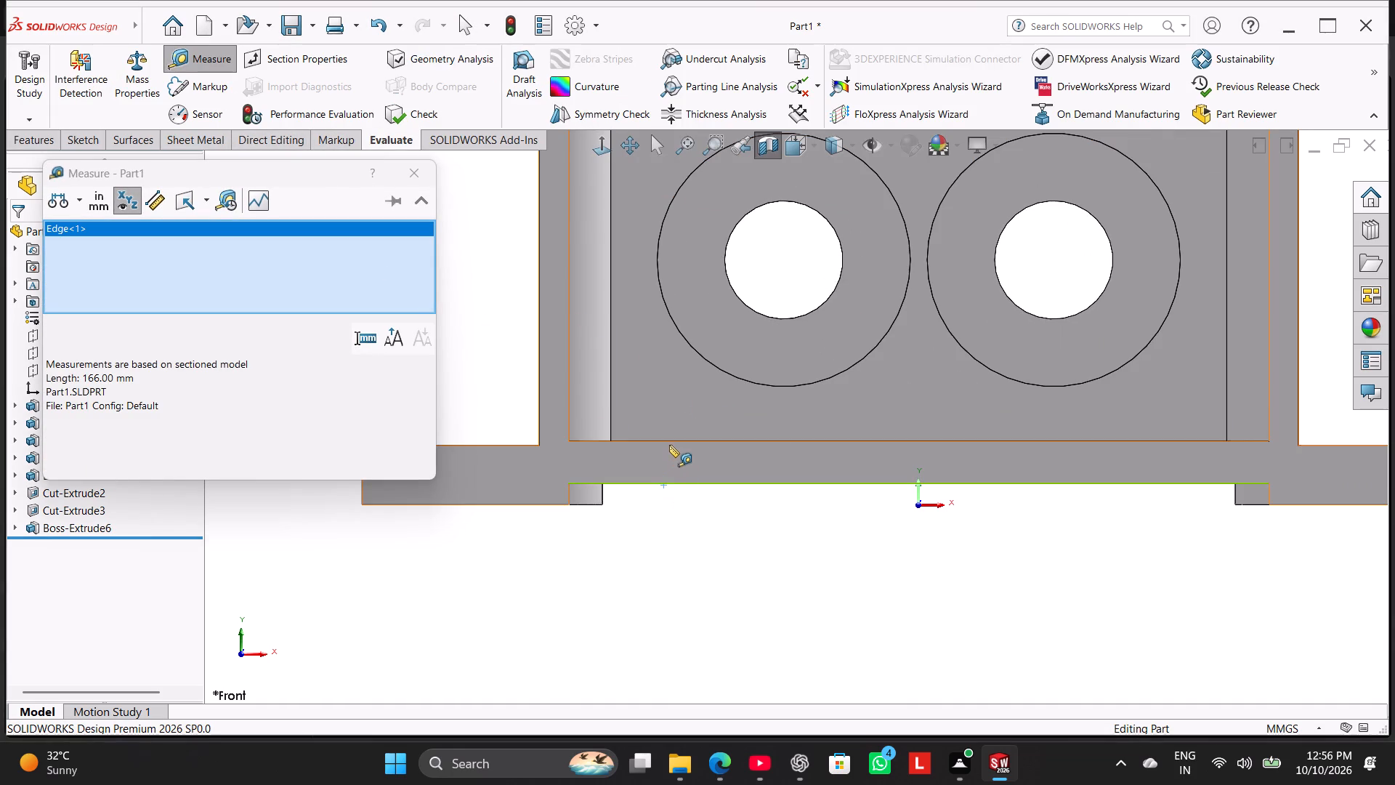
click(669, 442)
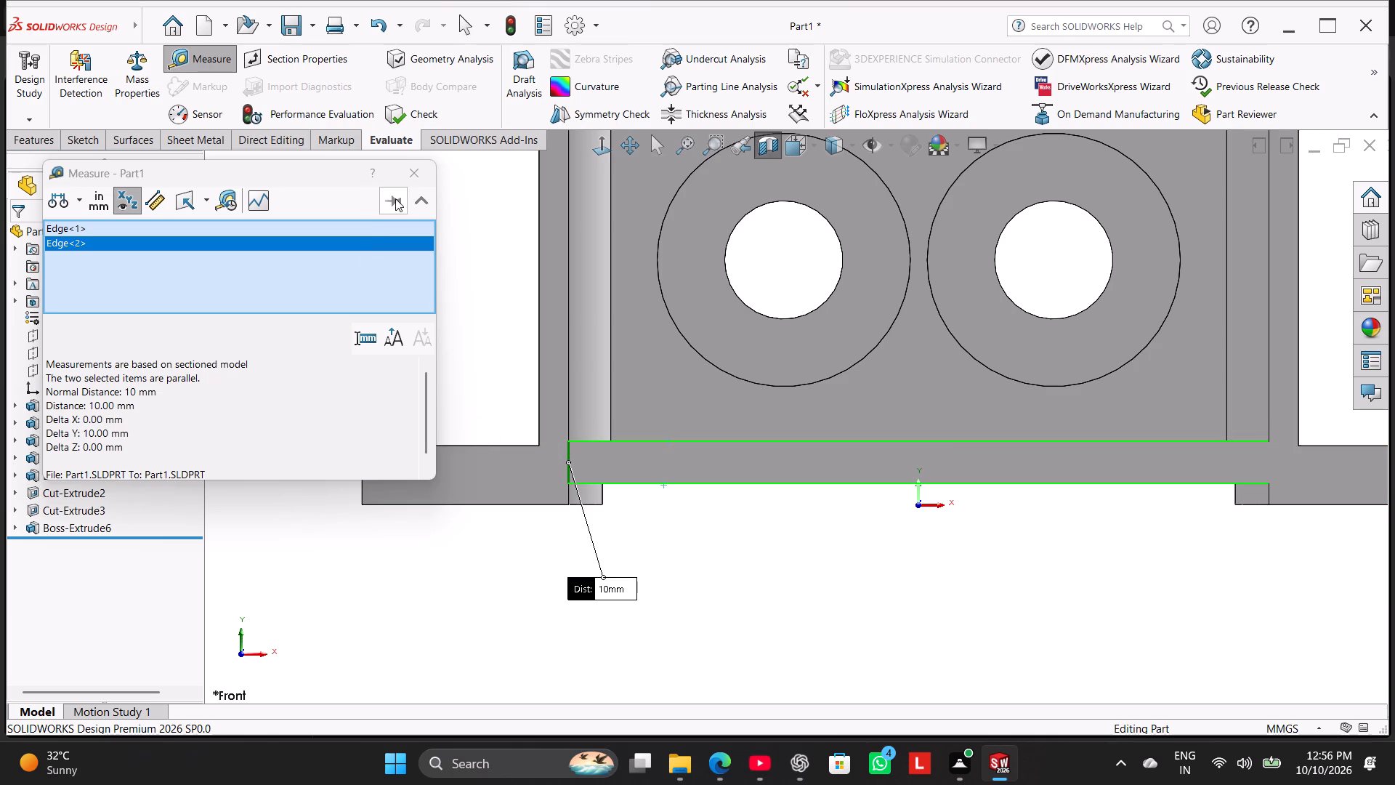
click(415, 169)
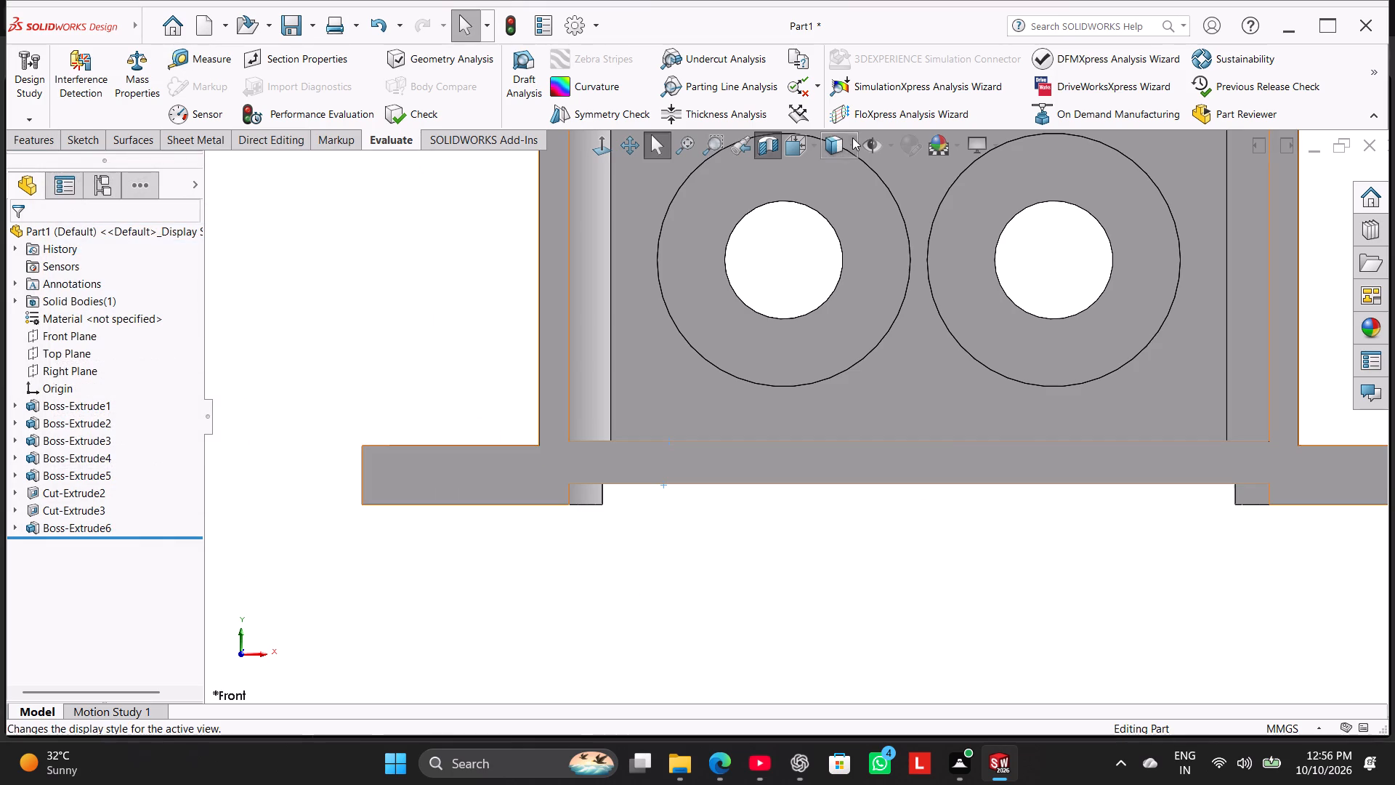
click(768, 141)
right_drag(442, 345, 665, 233)
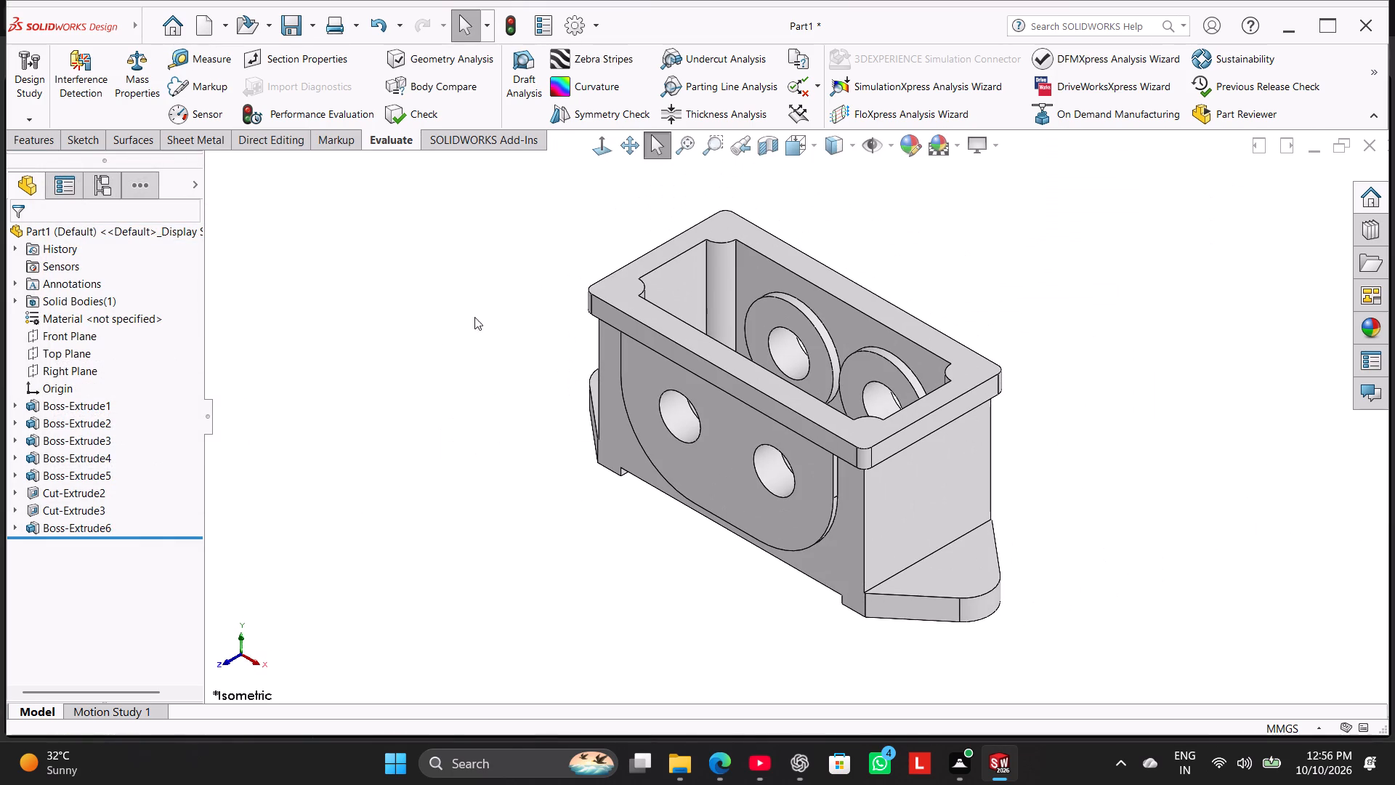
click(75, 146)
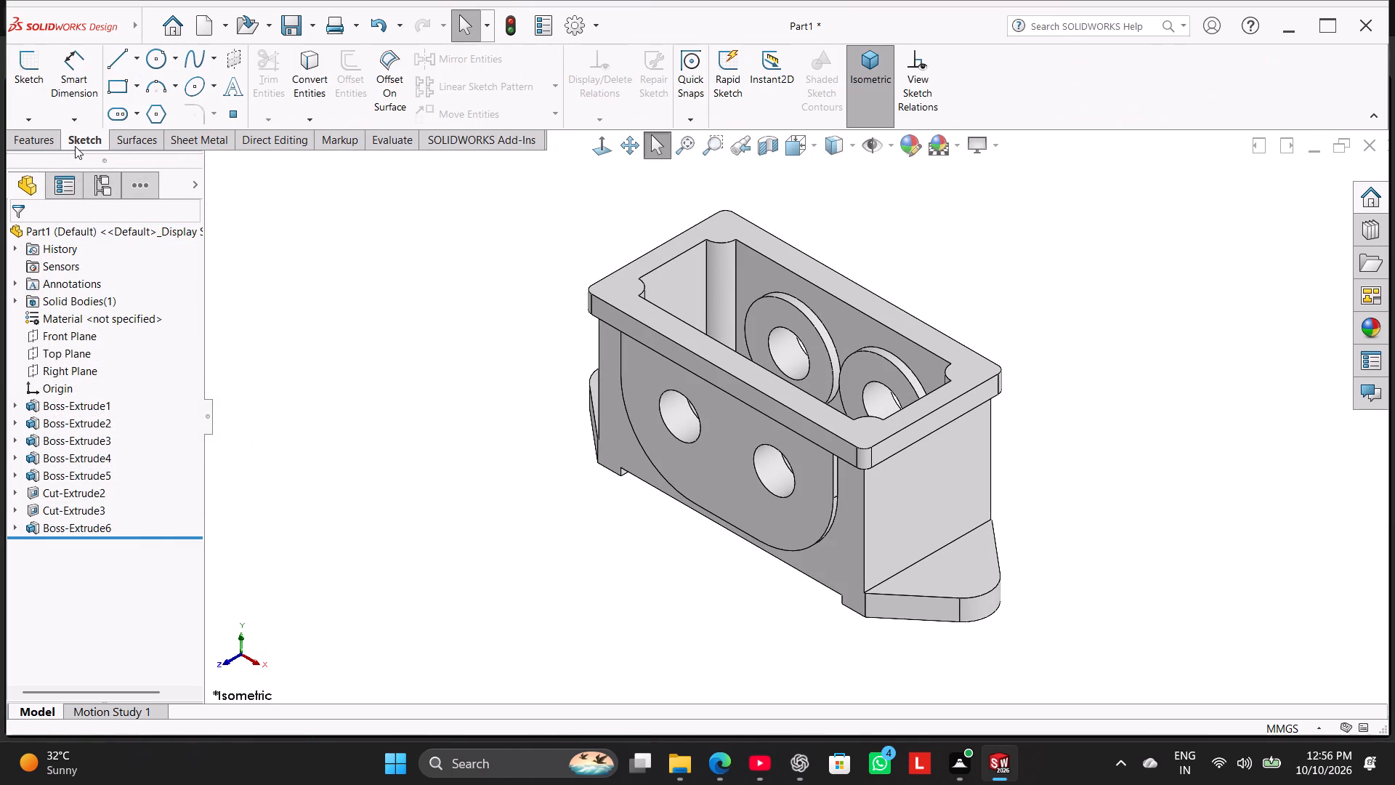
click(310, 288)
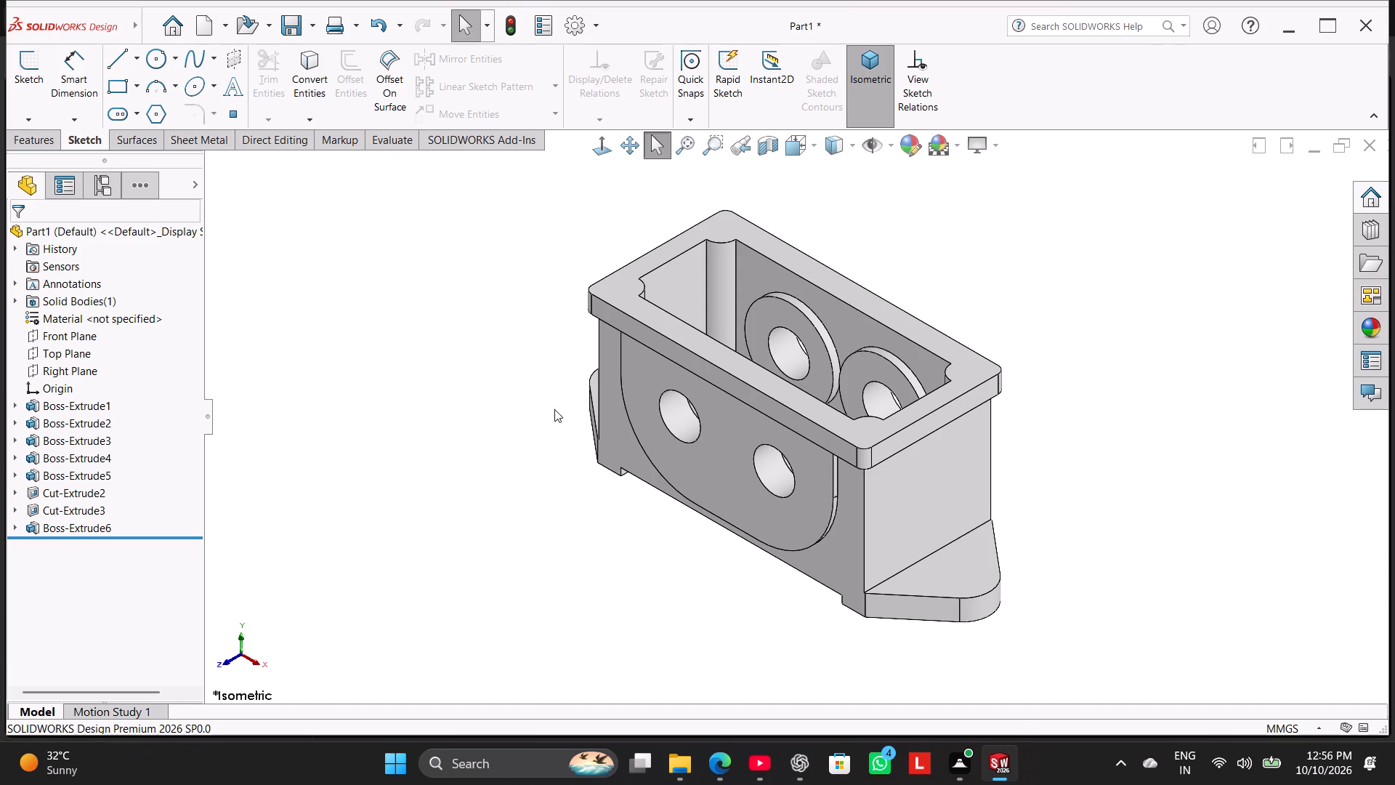
Start a Hole Wizard feature using the legacy hole type set to Counterbored.
click(36, 148)
click(298, 84)
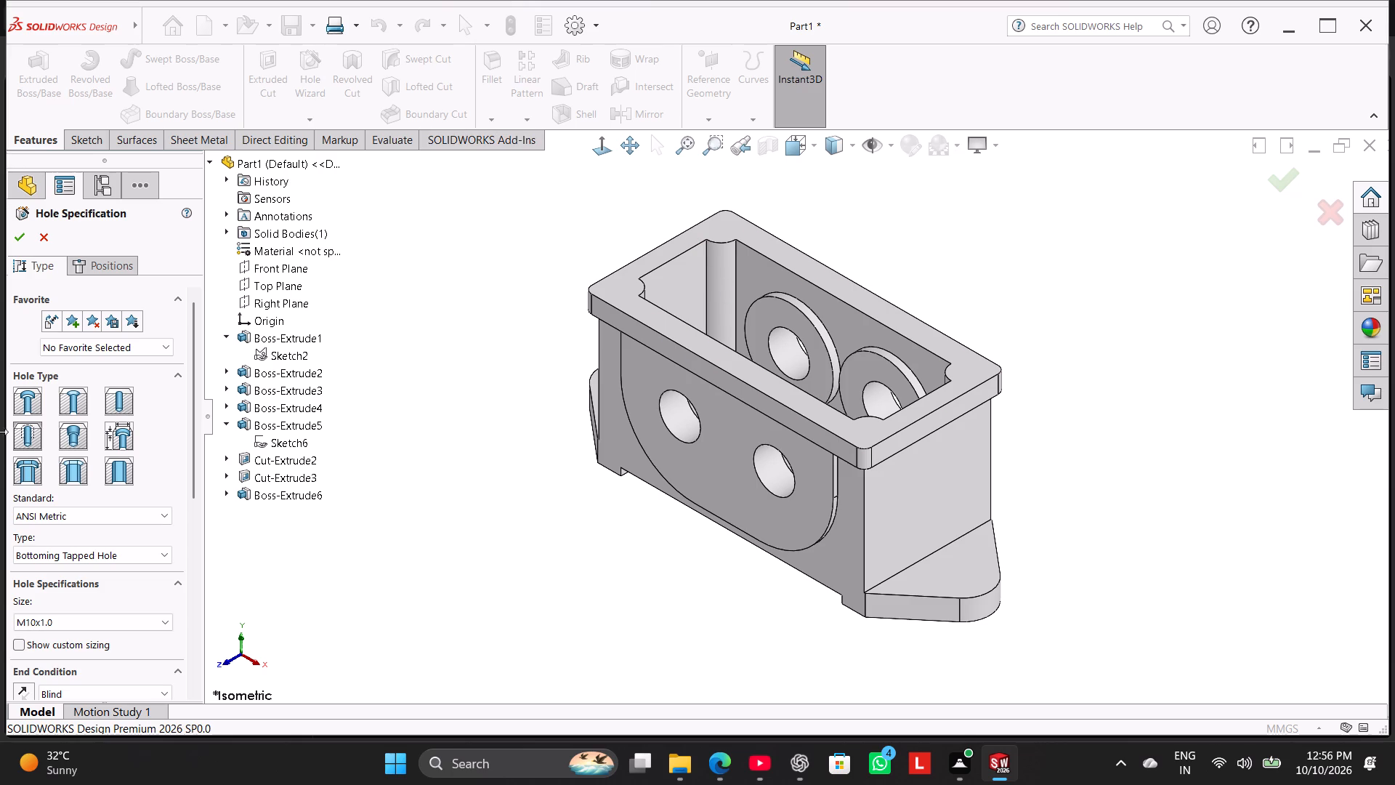
click(122, 429)
click(126, 440)
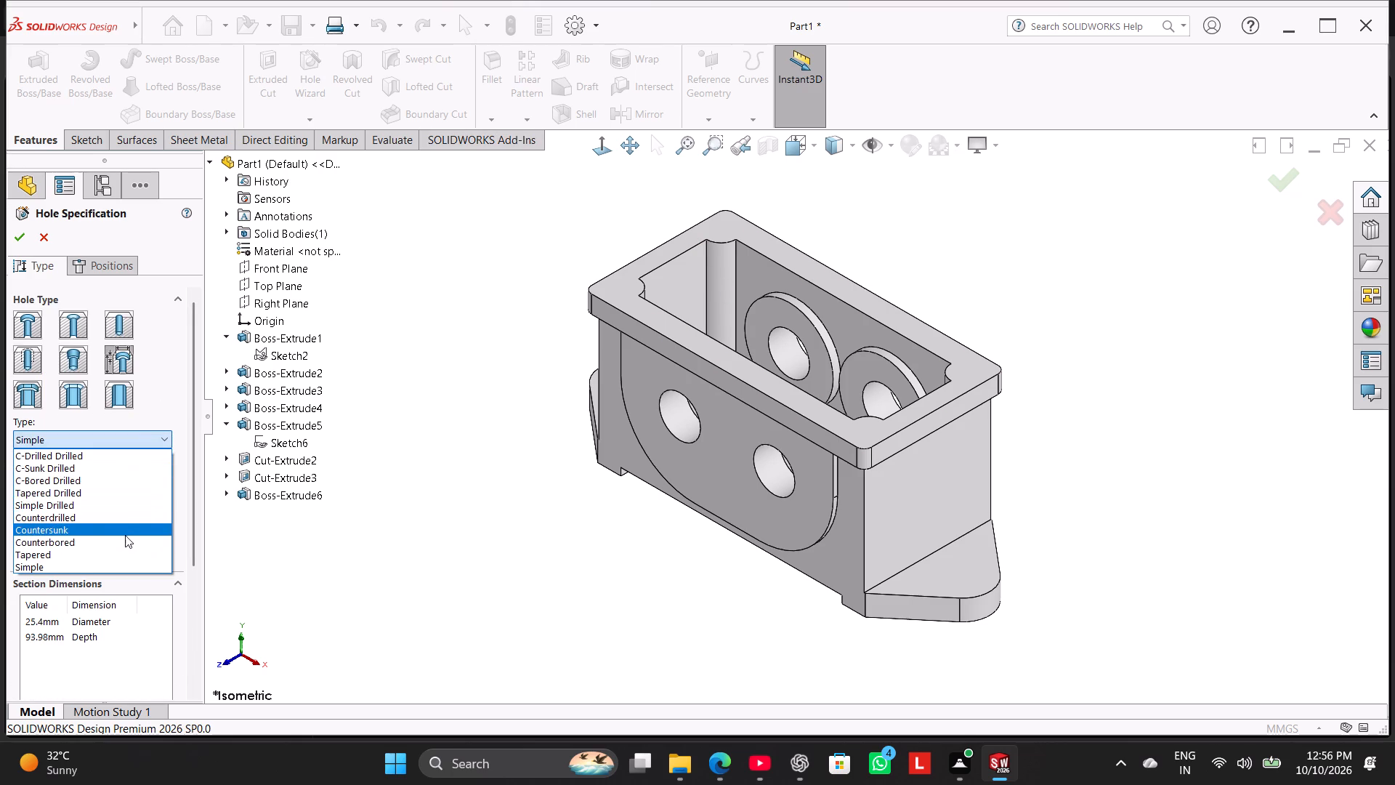
click(127, 542)
Set the counterbored hole to 16 mm diameter with a 28 mm counterbore 4 mm deep, ending Up To Next.
drag(195, 462, 202, 519)
double_click(46, 559)
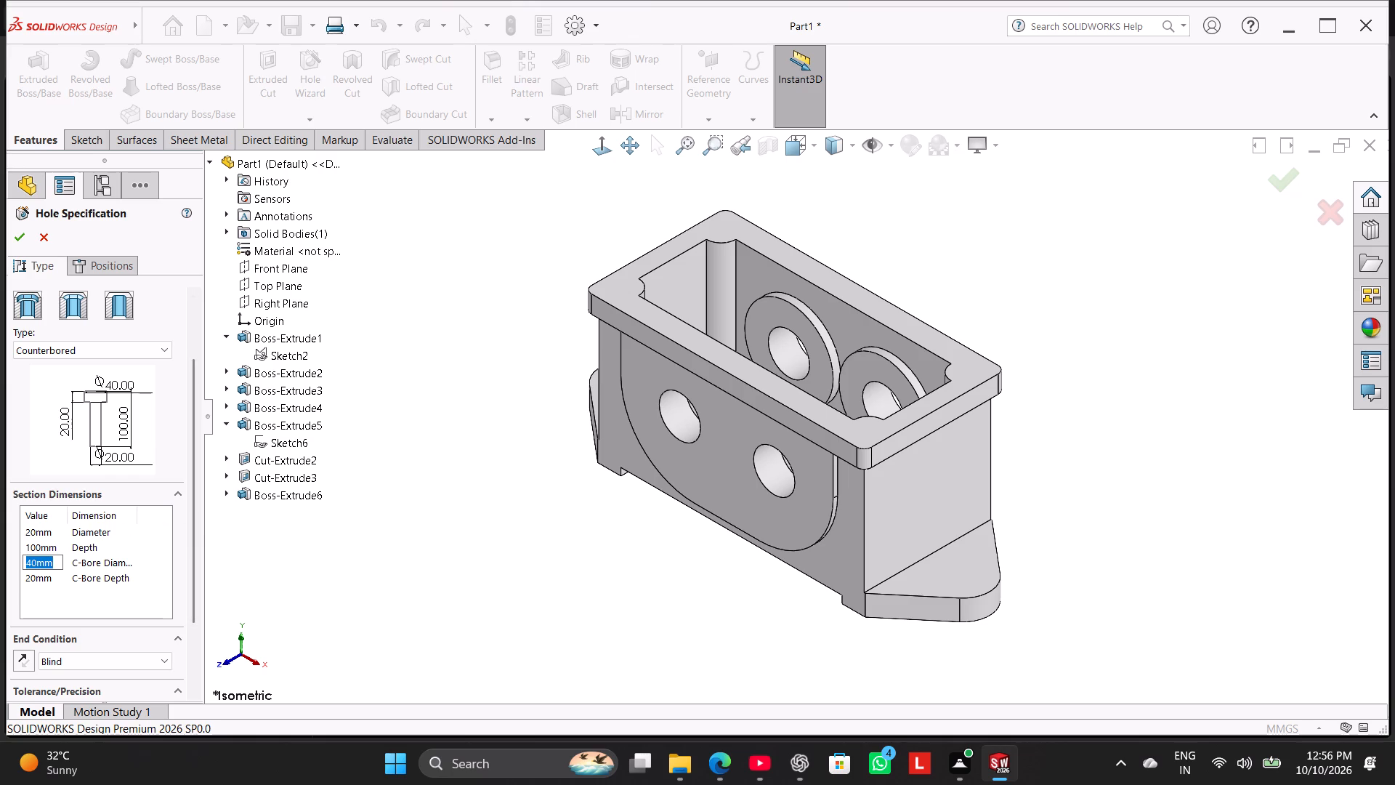
text(28)
key(Return)
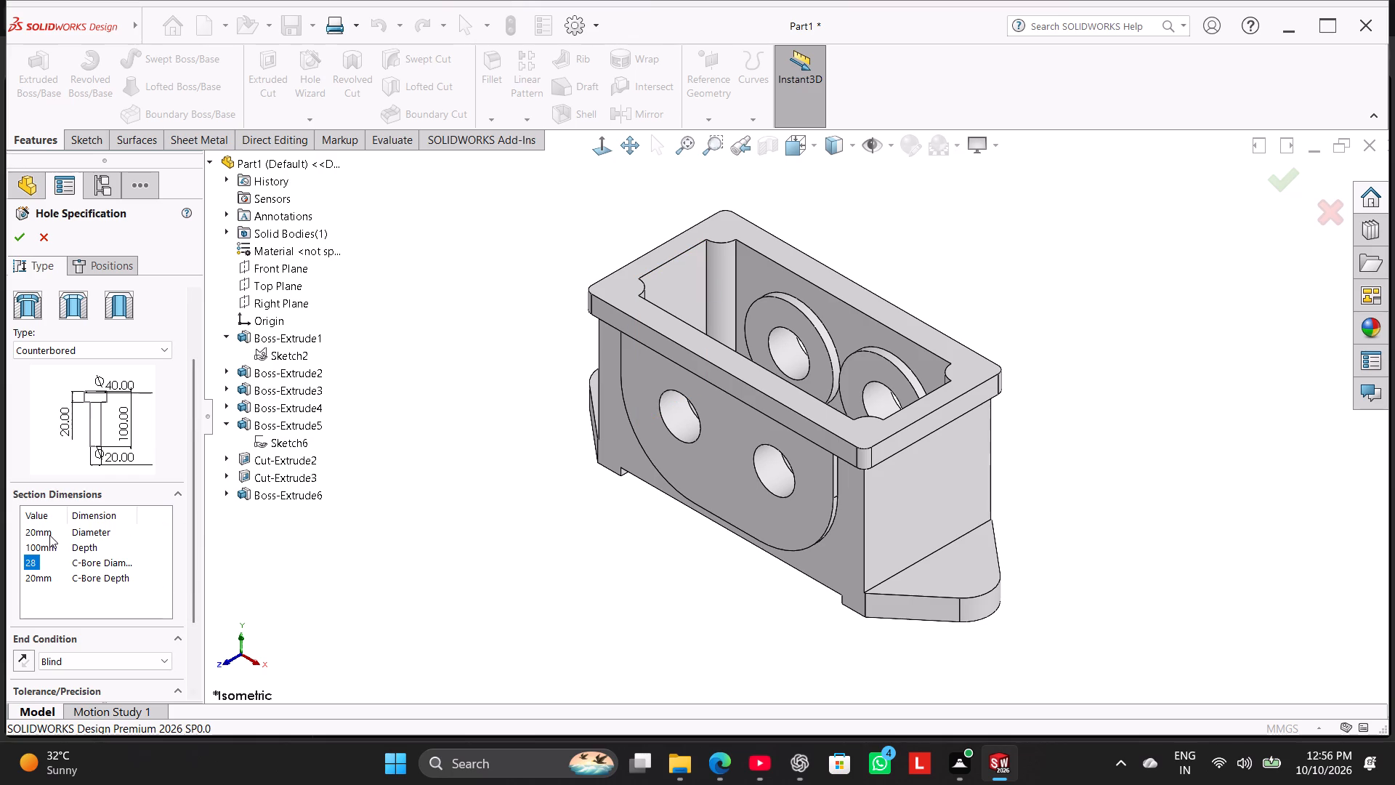
double_click(49, 534)
text(16)
key(Return)
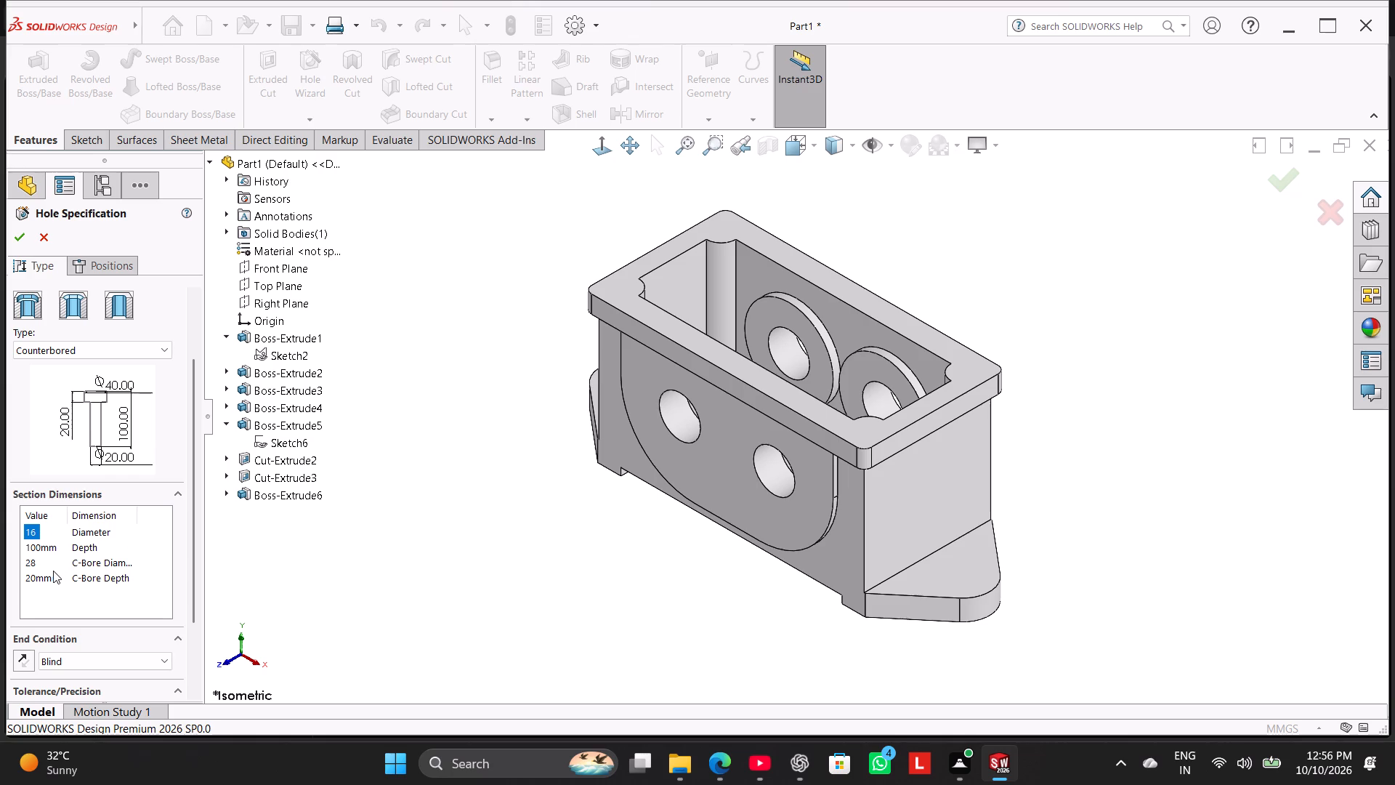
double_click(39, 576)
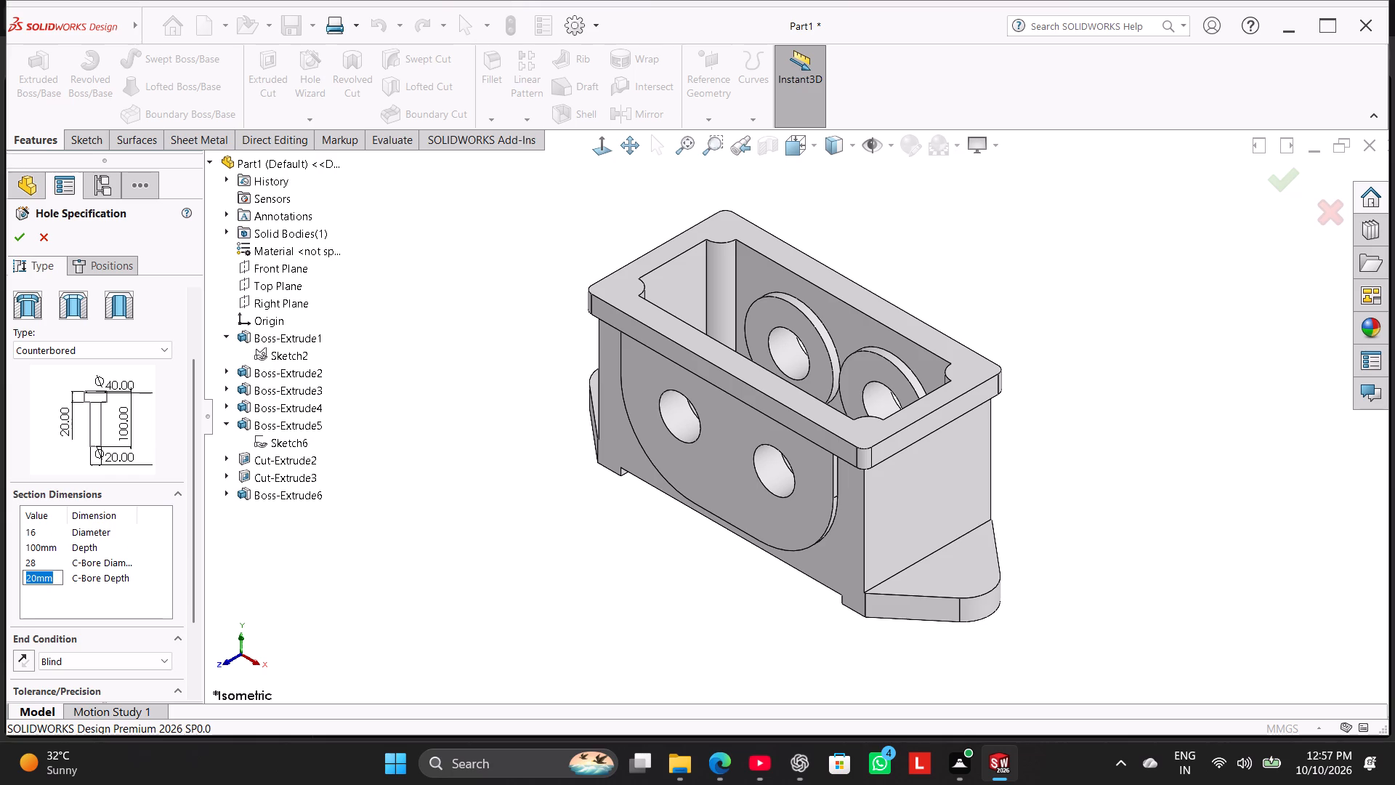
key(4)
key(Return)
click(142, 664)
click(126, 697)
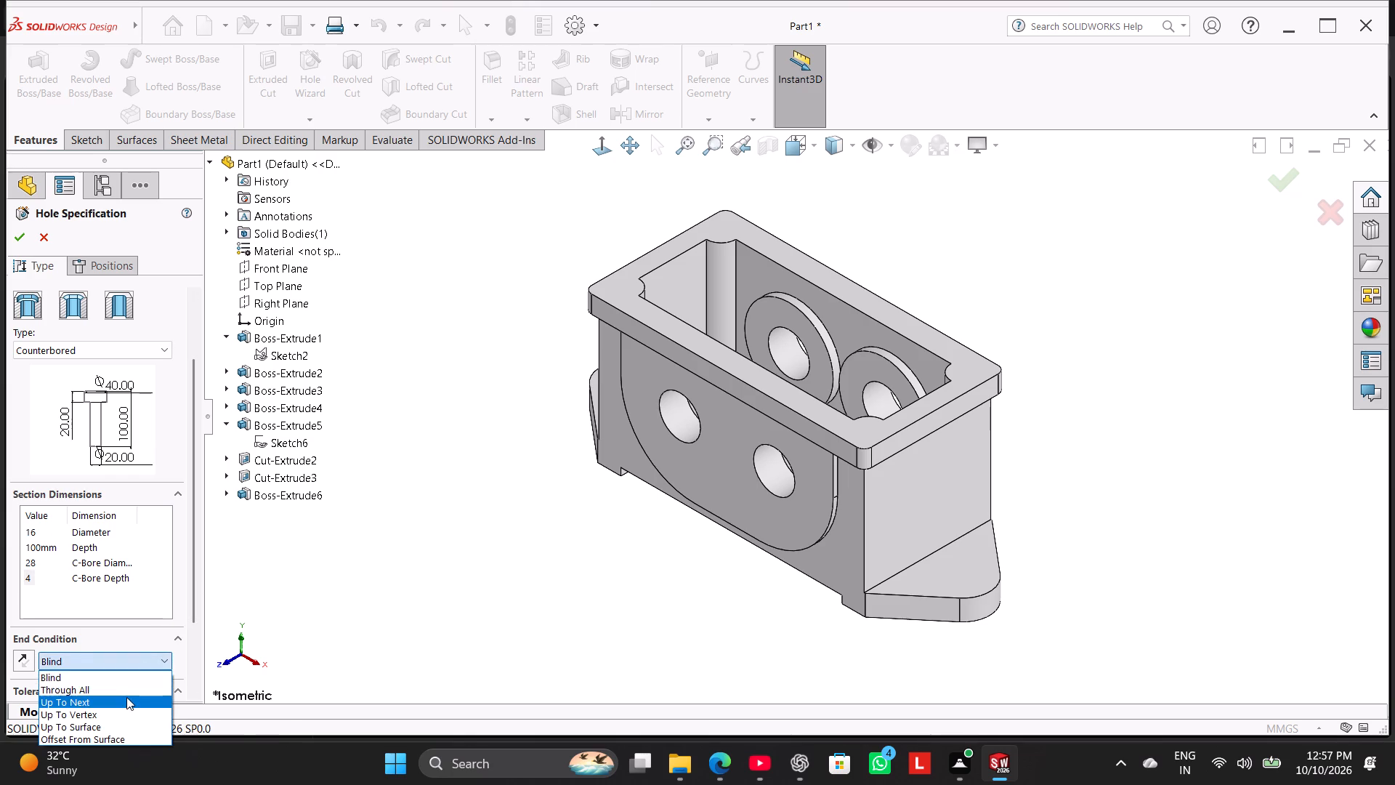
drag(186, 565, 200, 632)
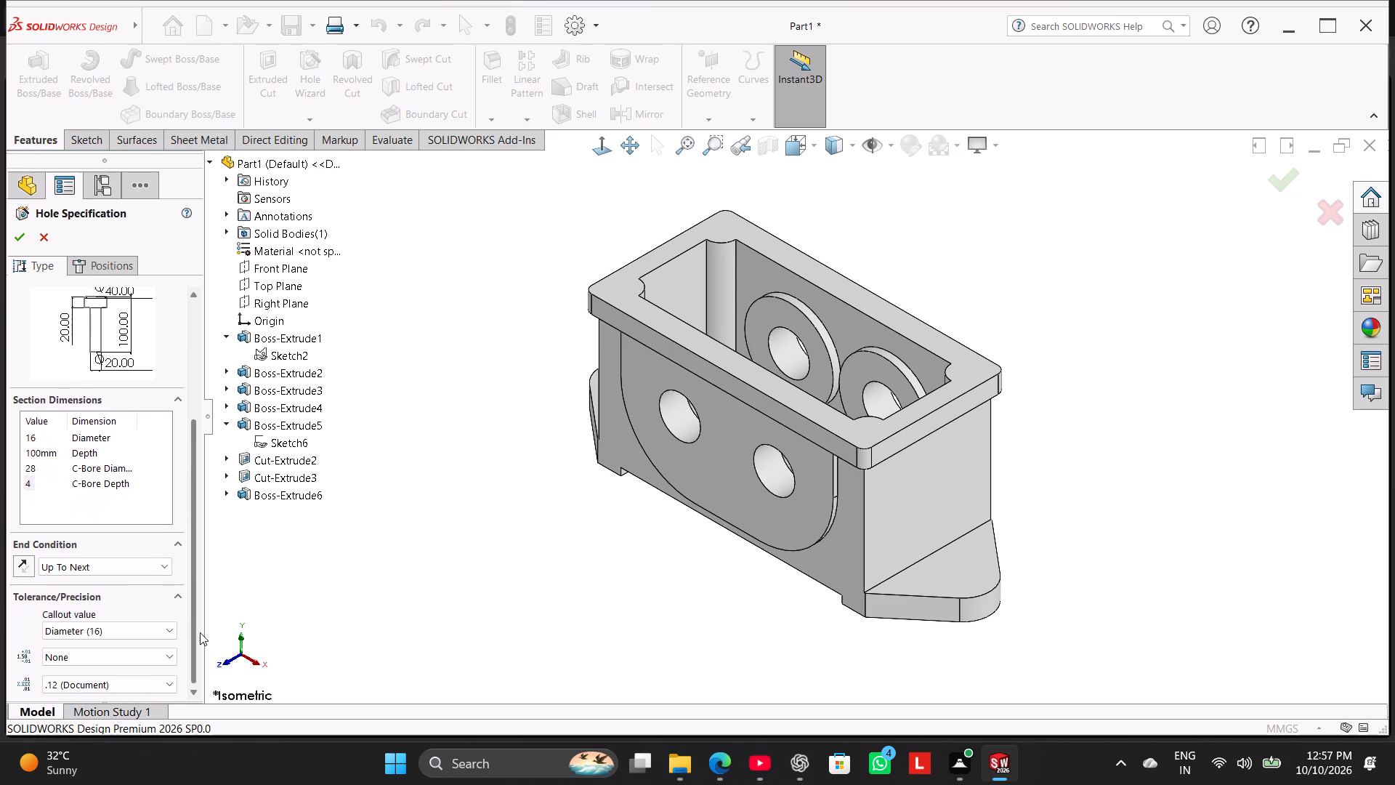
drag(200, 632, 202, 659)
Place the counterbored holes at the rounded-end arc centres of both mounting lugs, finish the feature, and return to the isometric view.
click(116, 271)
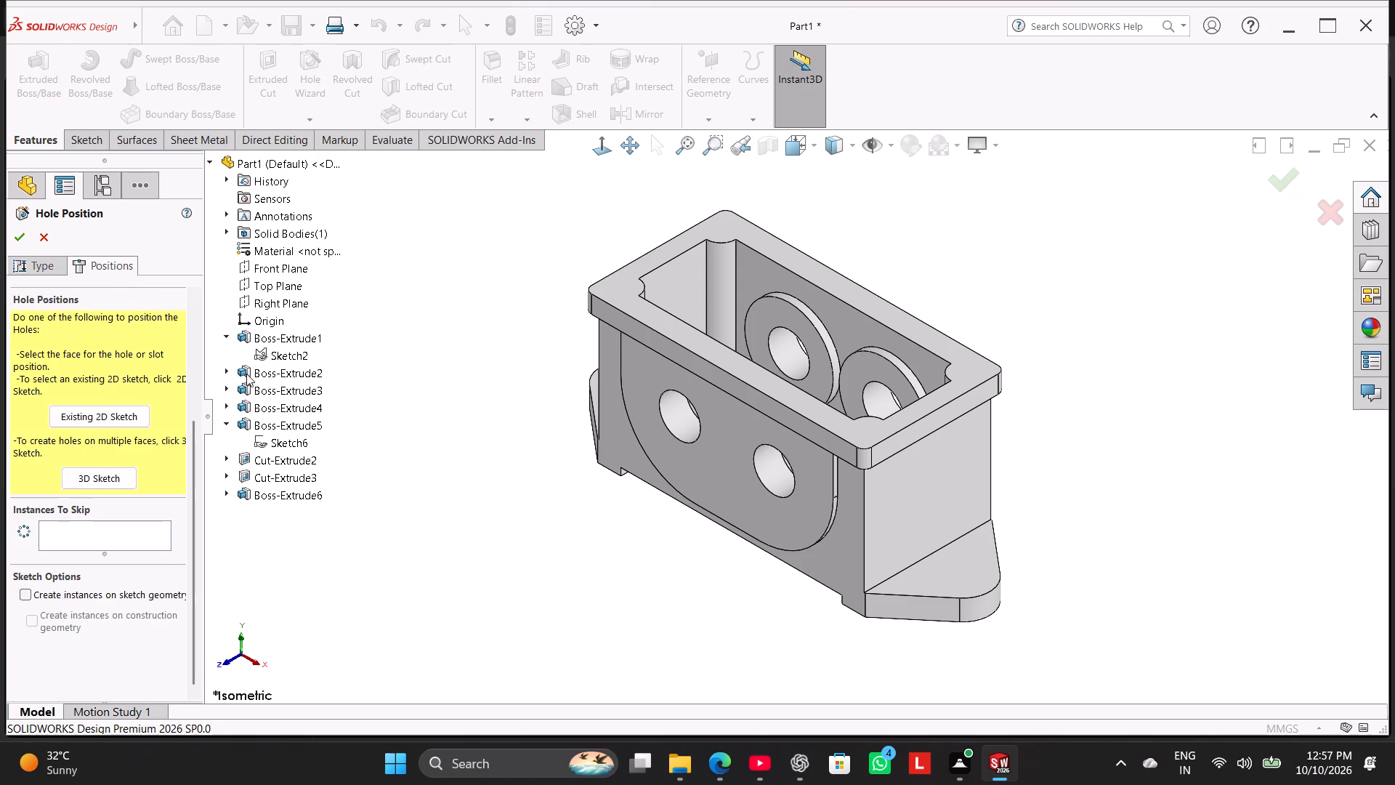
click(114, 538)
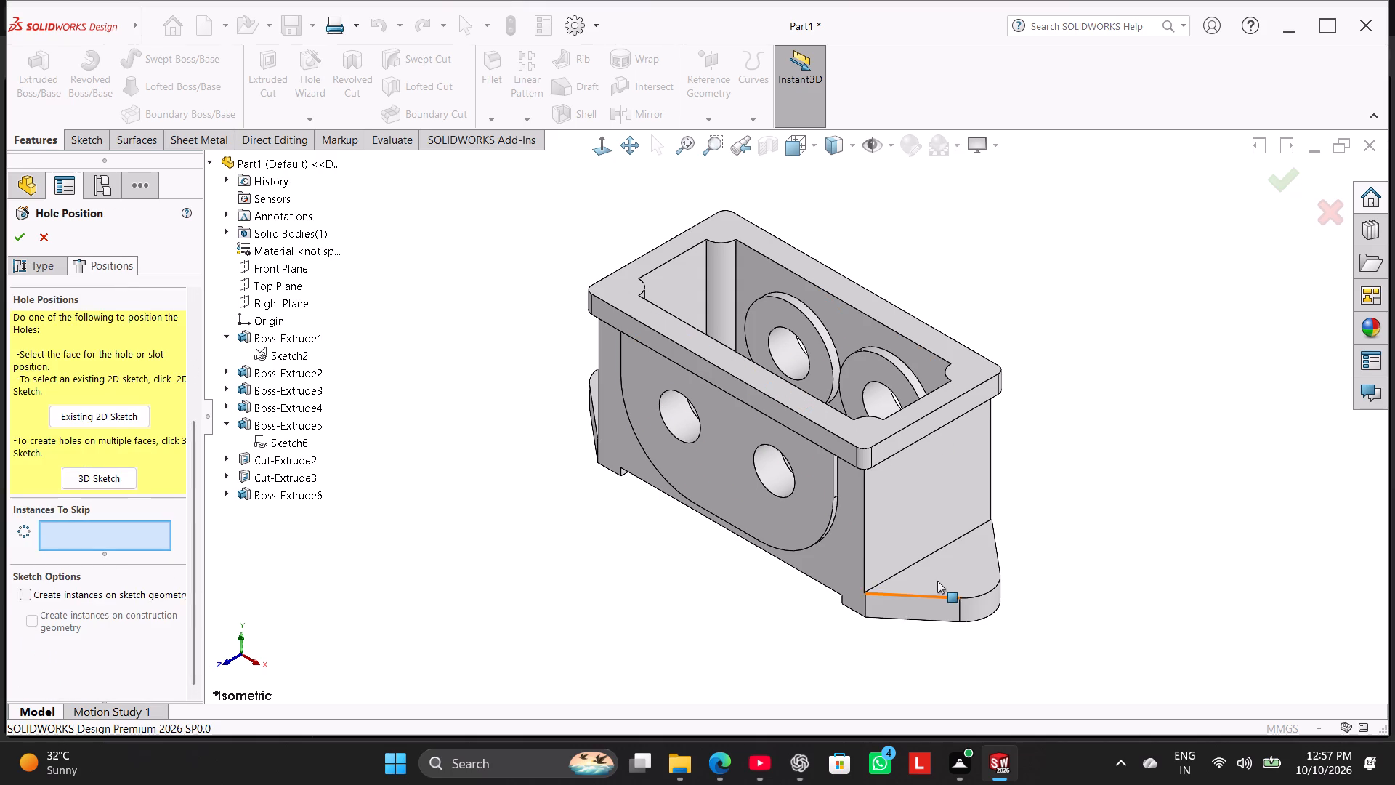
click(937, 579)
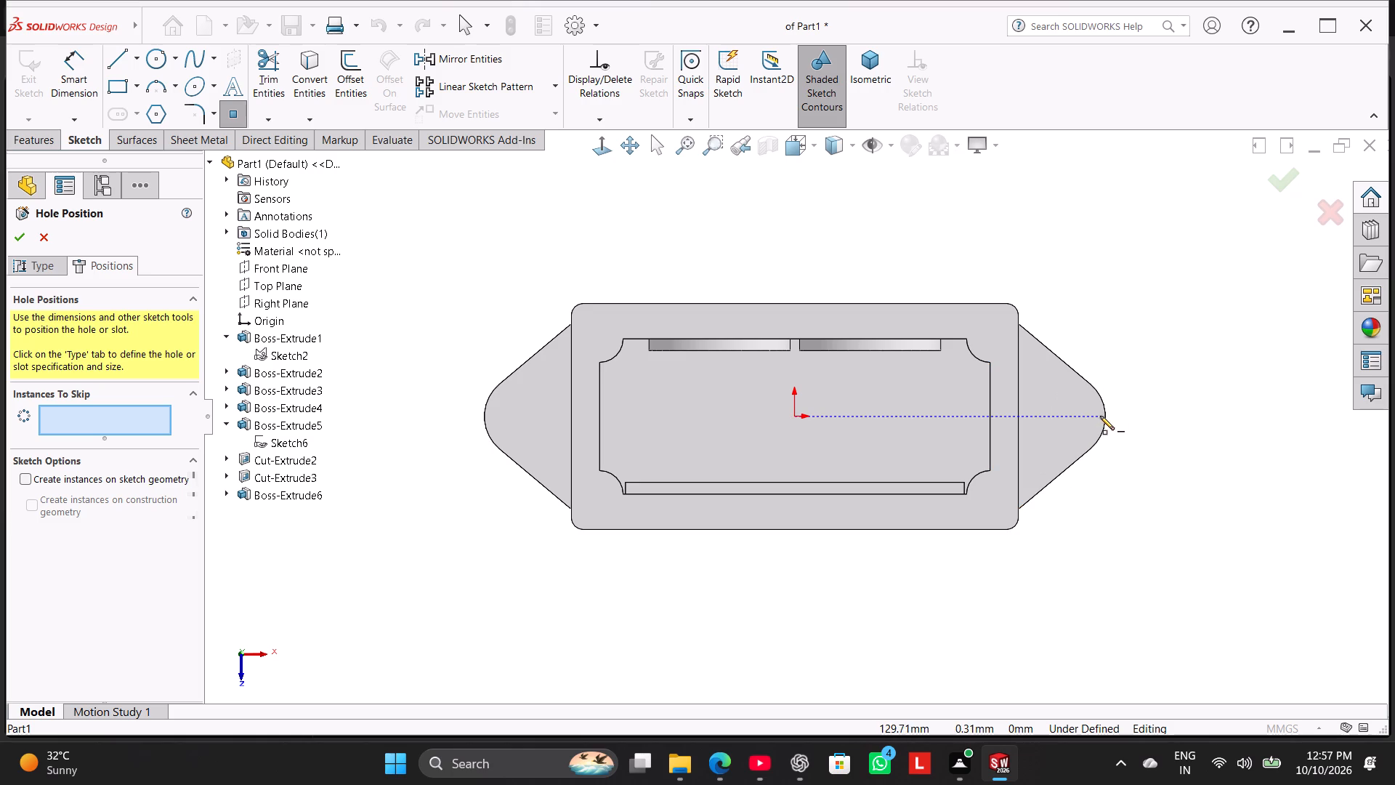
click(1063, 416)
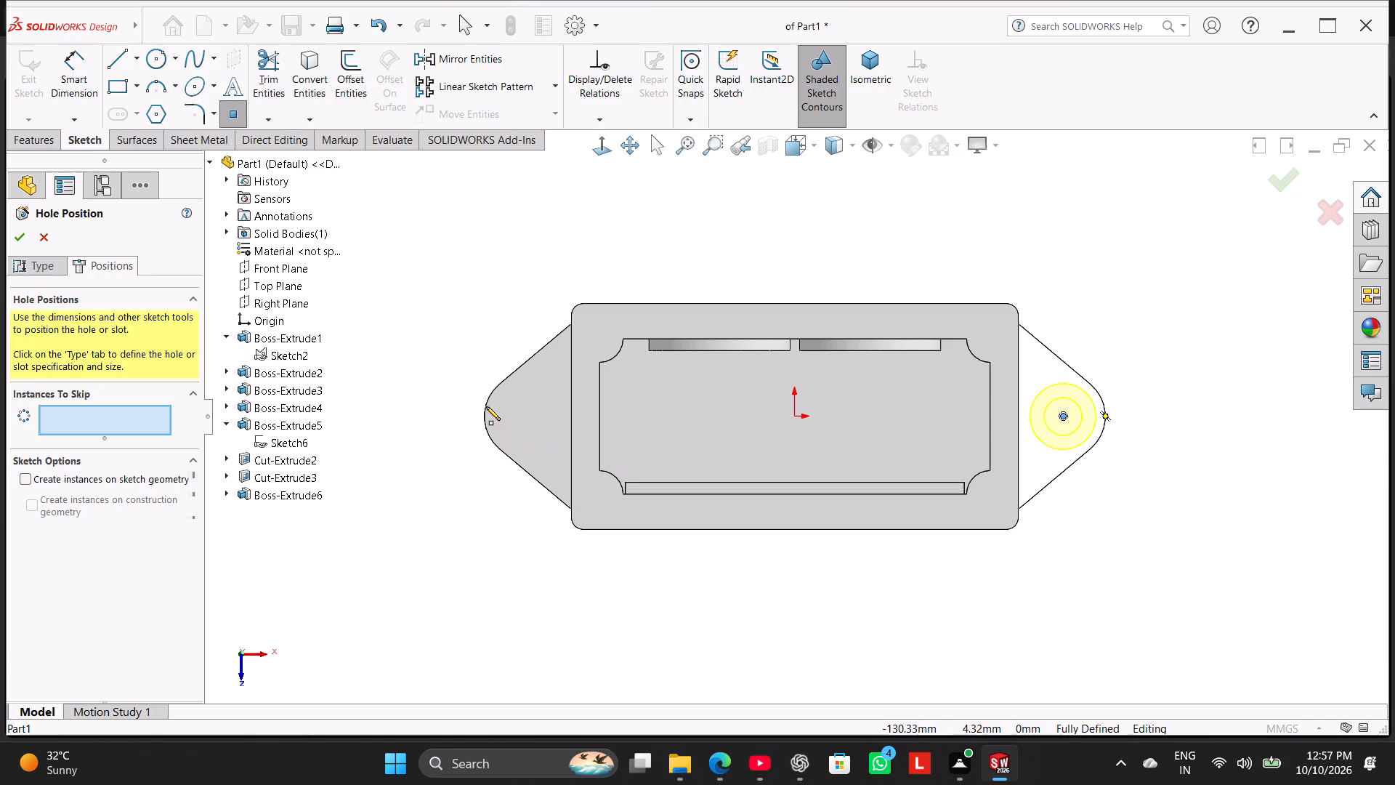
click(524, 416)
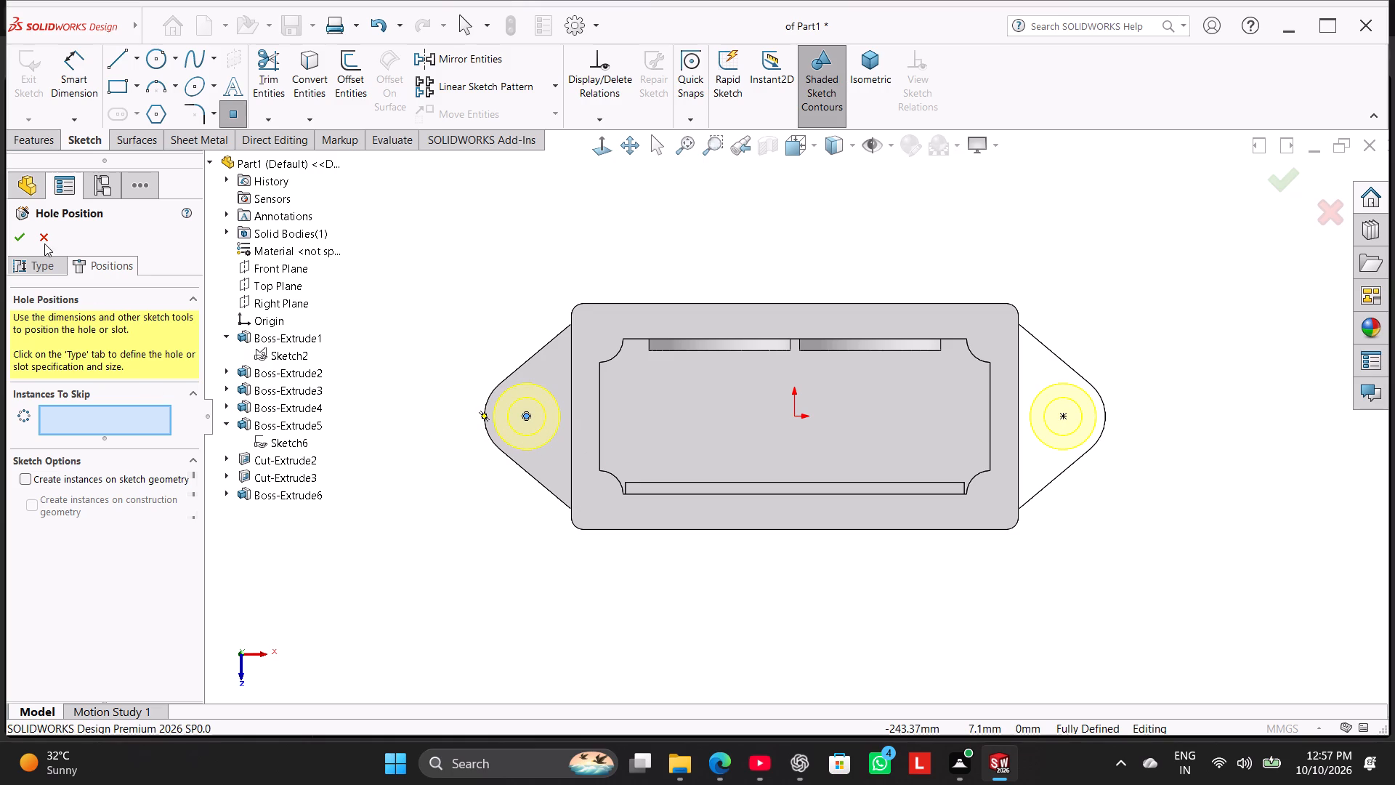
click(25, 235)
middle_drag(455, 531, 472, 493)
right_drag(395, 522, 508, 337)
right_drag(332, 505, 474, 272)
click(448, 400)
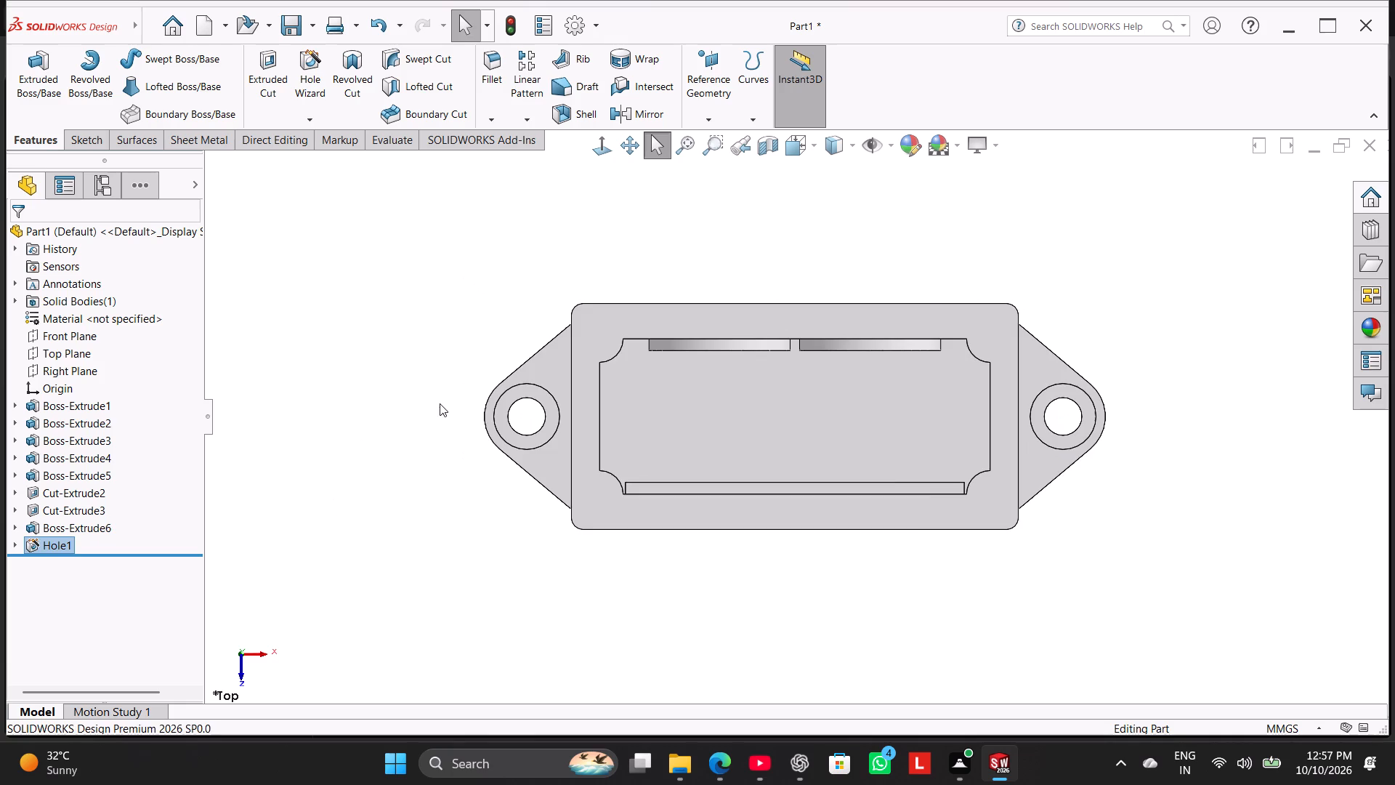
right_drag(439, 404, 693, 179)
click(450, 388)
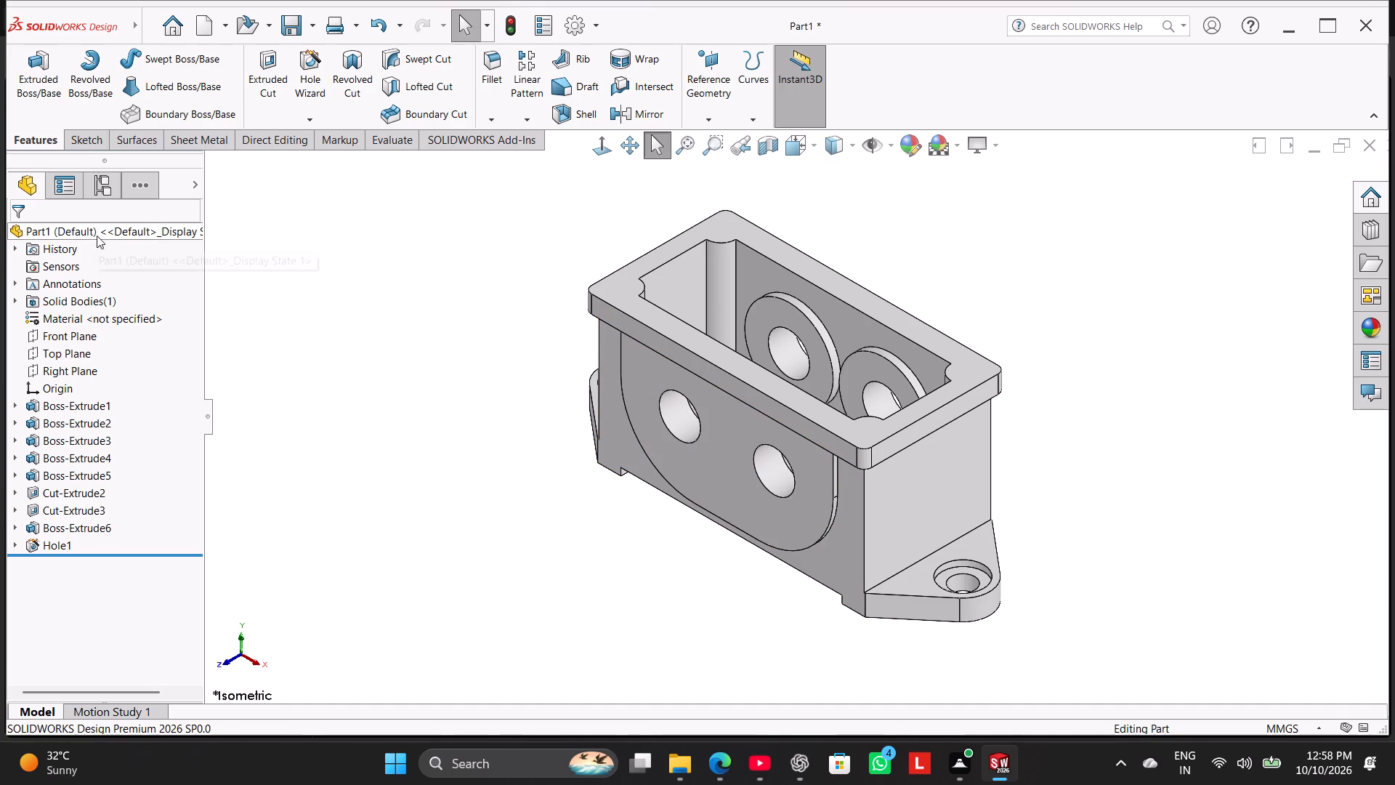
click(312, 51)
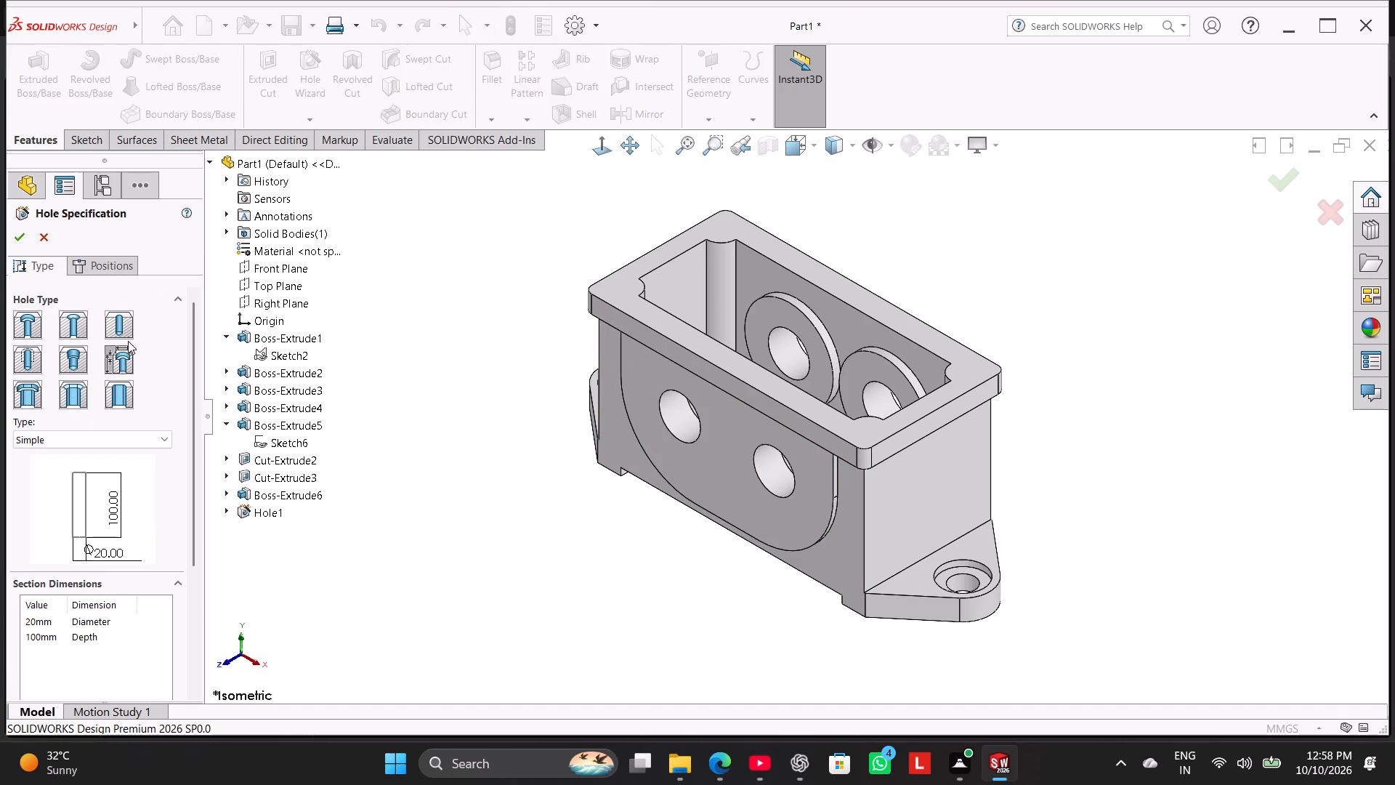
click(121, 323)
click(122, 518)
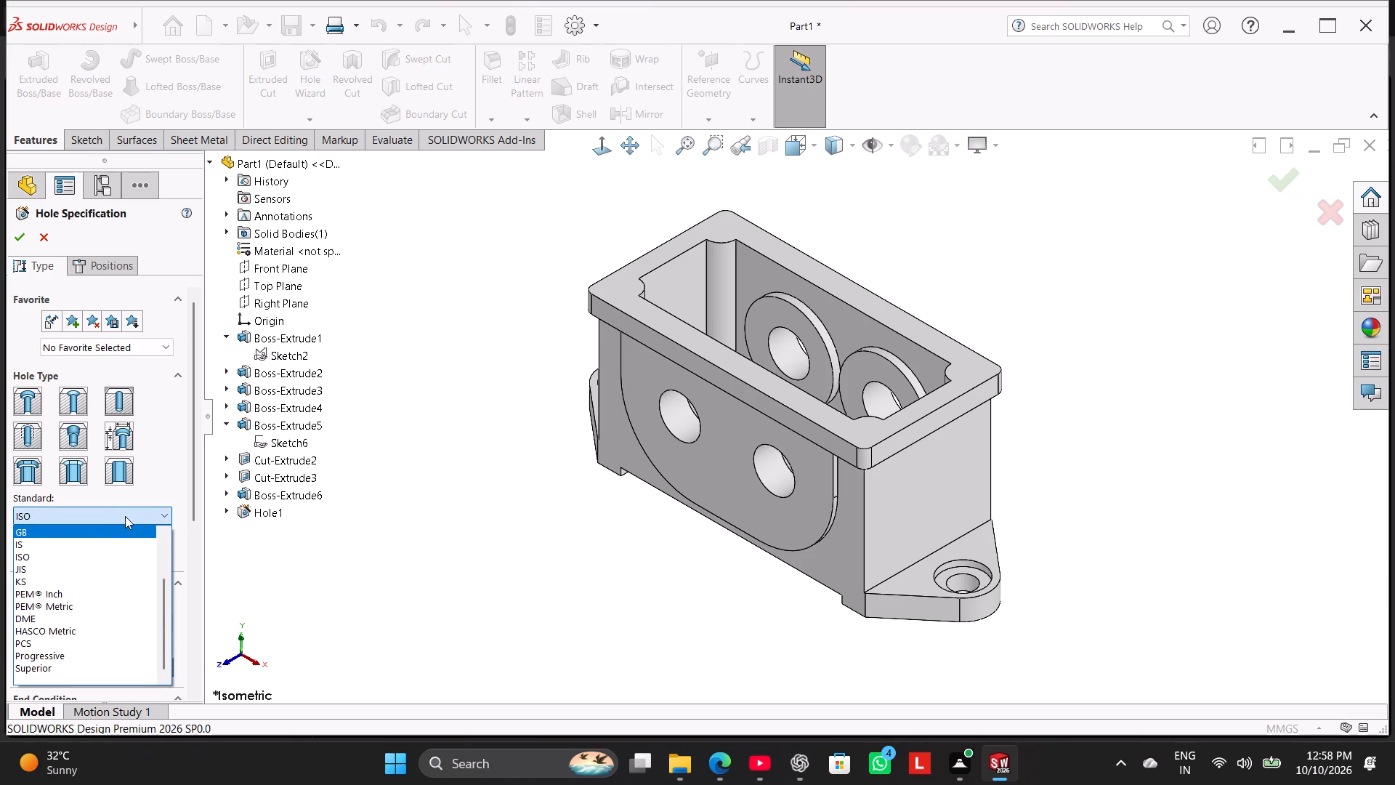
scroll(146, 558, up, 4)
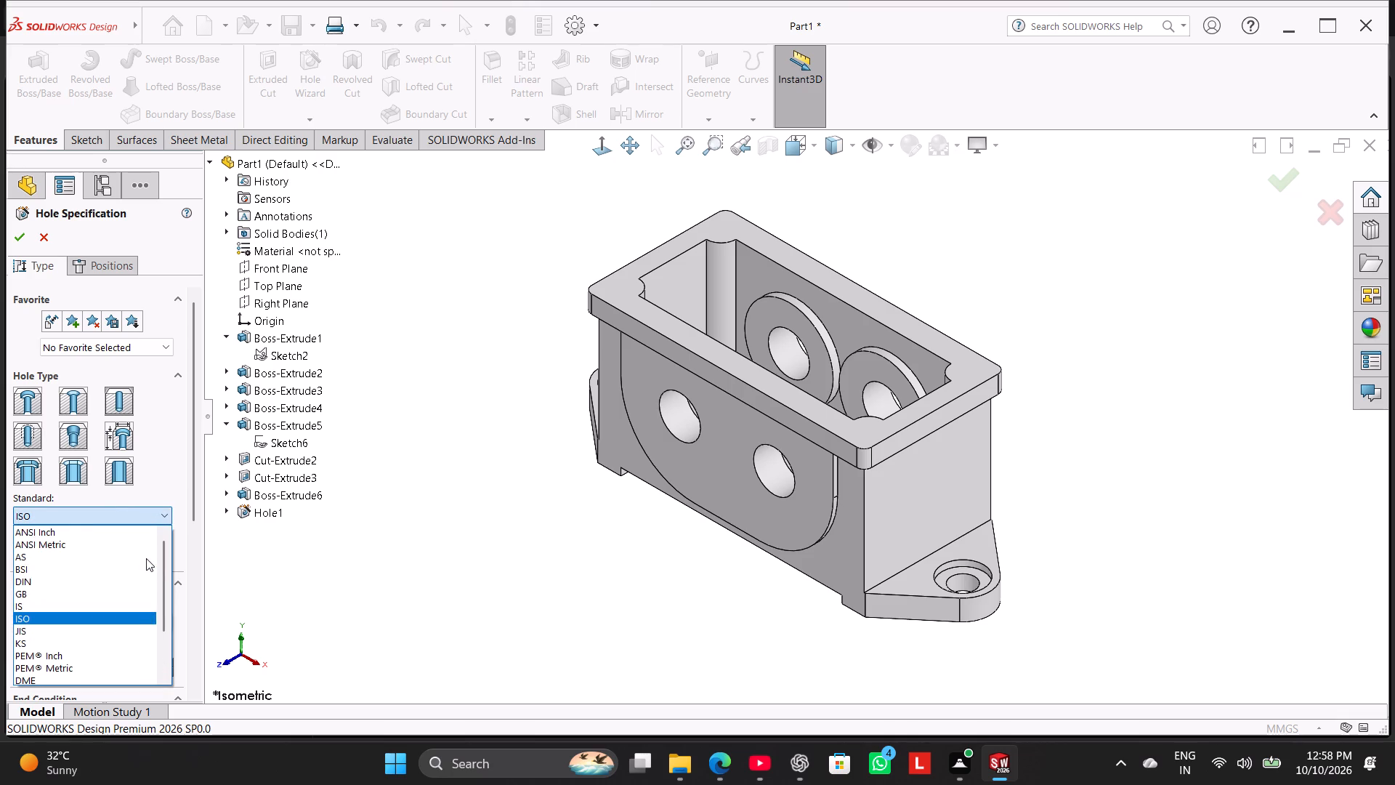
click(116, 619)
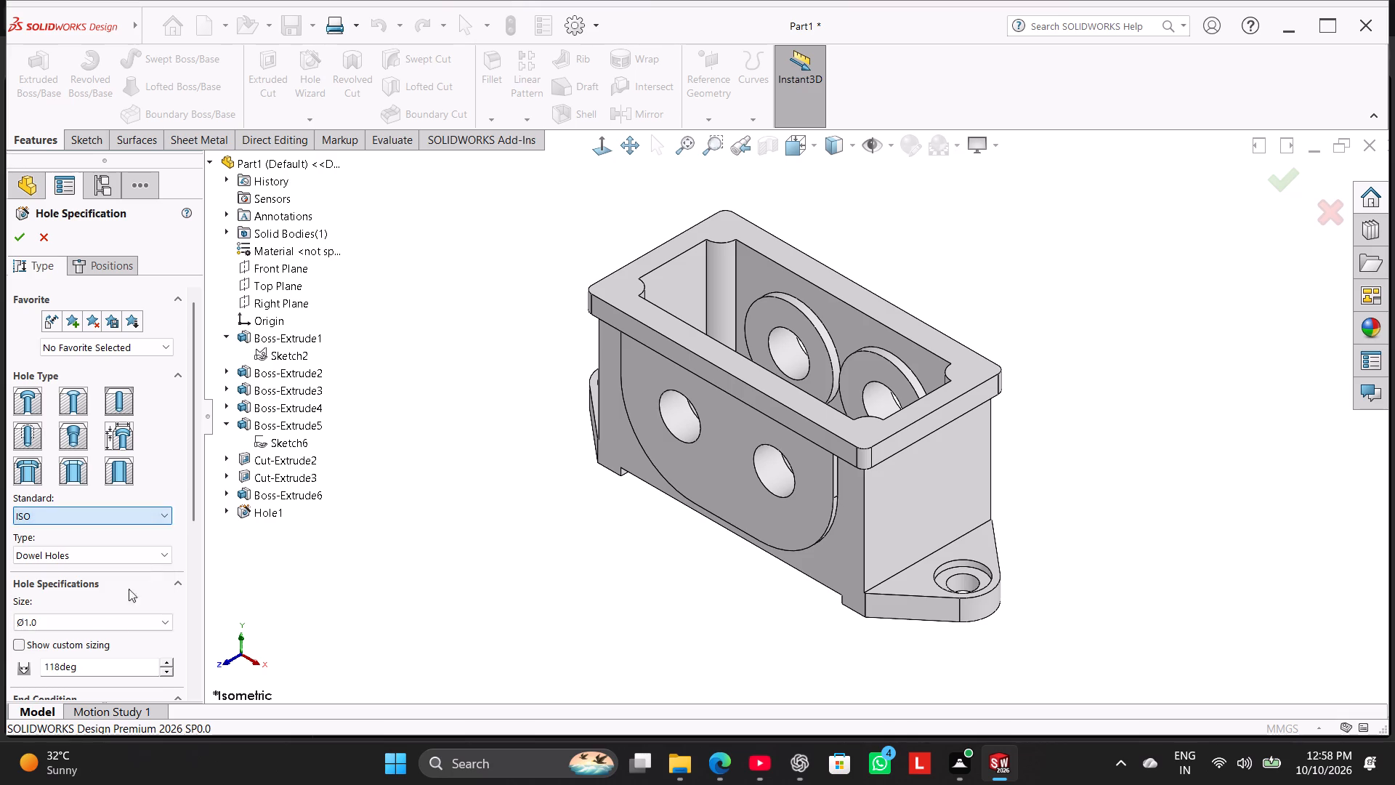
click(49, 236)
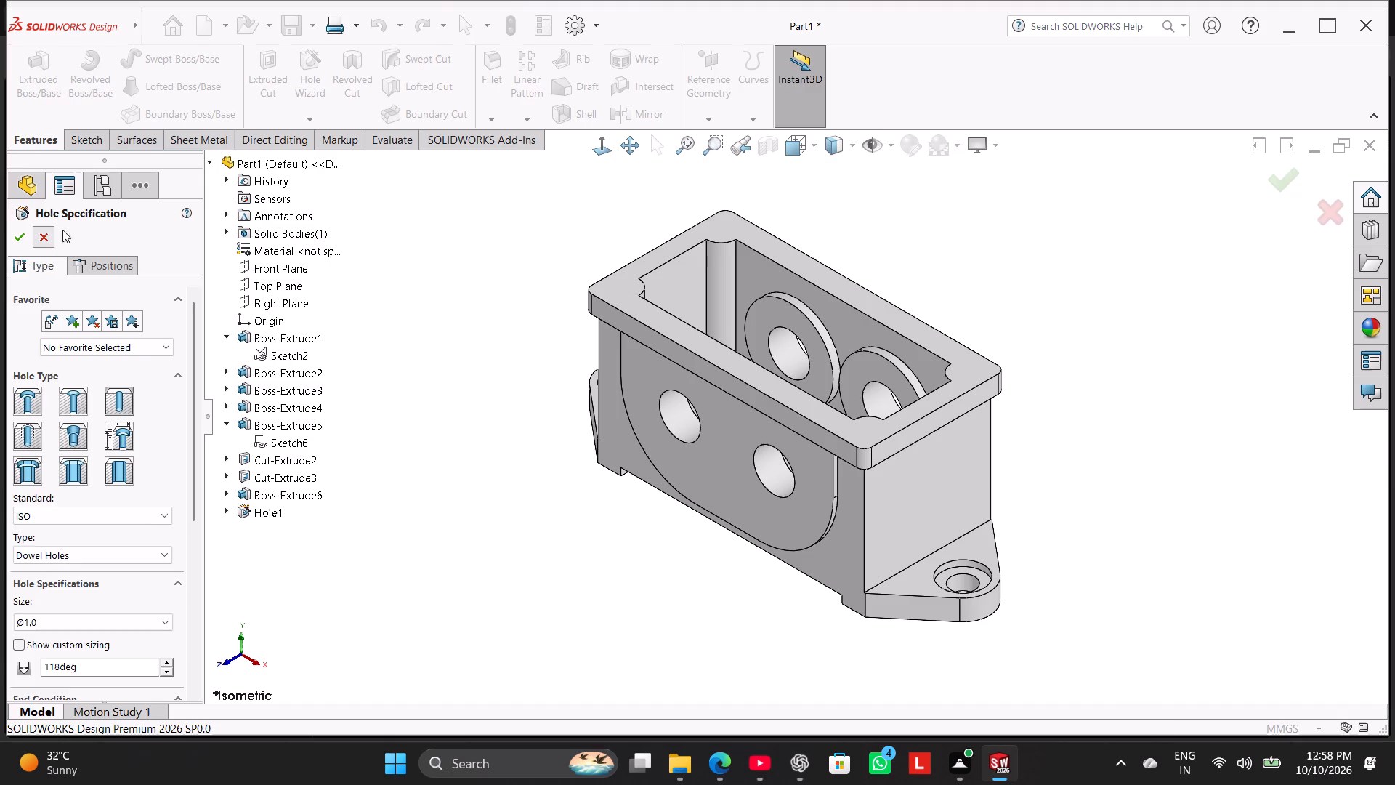
Start a Hole Wizard straight hole as an ISO Ø1.0 dowel hole with a blind depth of 10 mm.
click(316, 71)
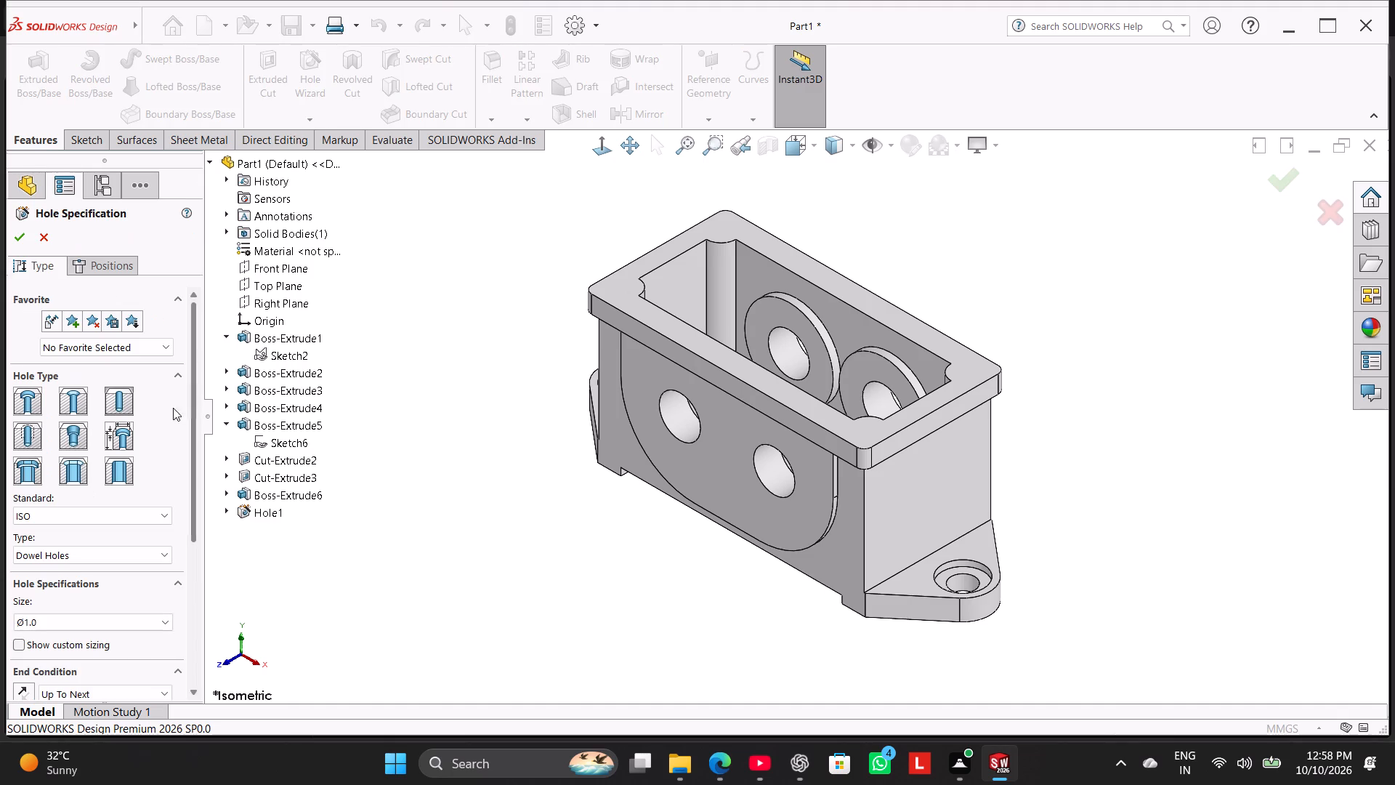
click(128, 403)
click(129, 403)
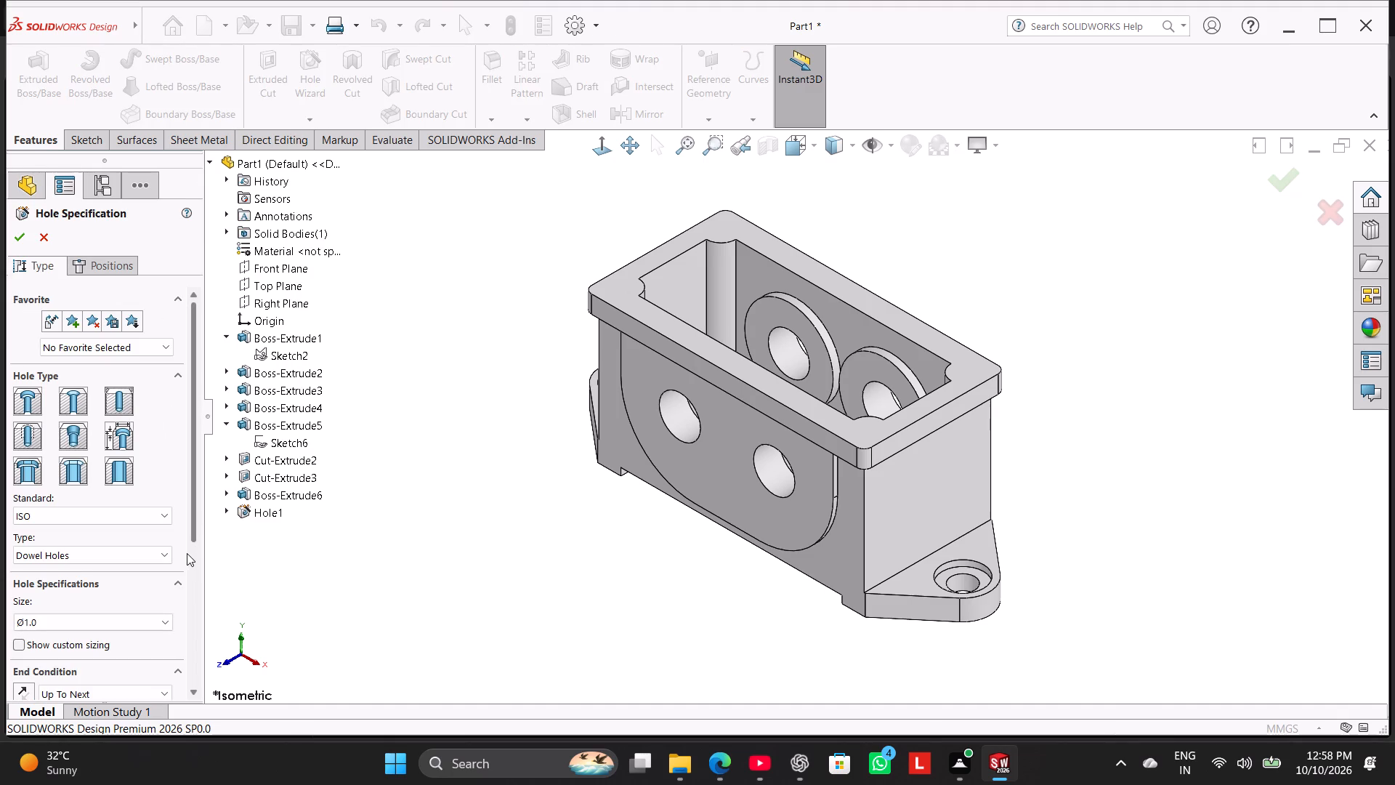
click(171, 558)
click(171, 558)
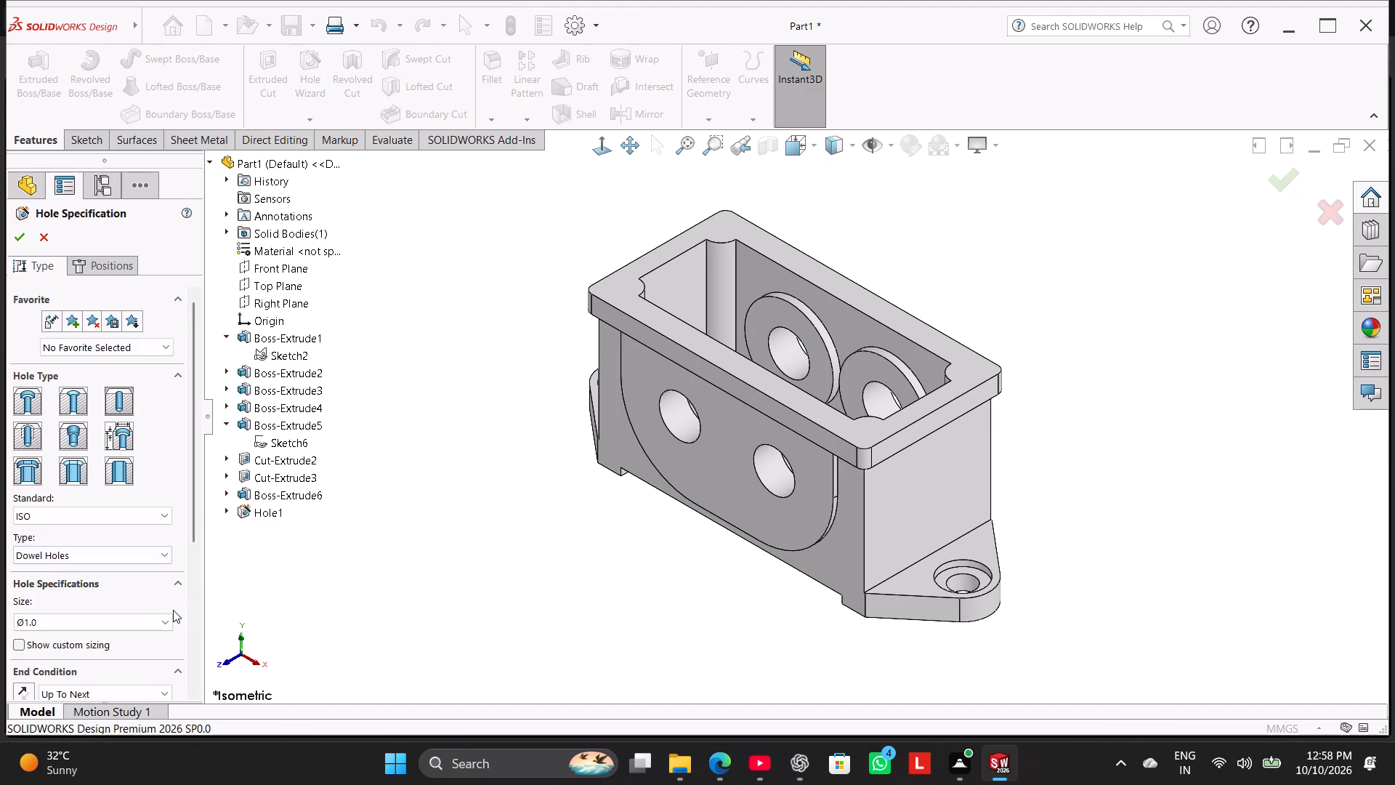
drag(194, 528, 197, 600)
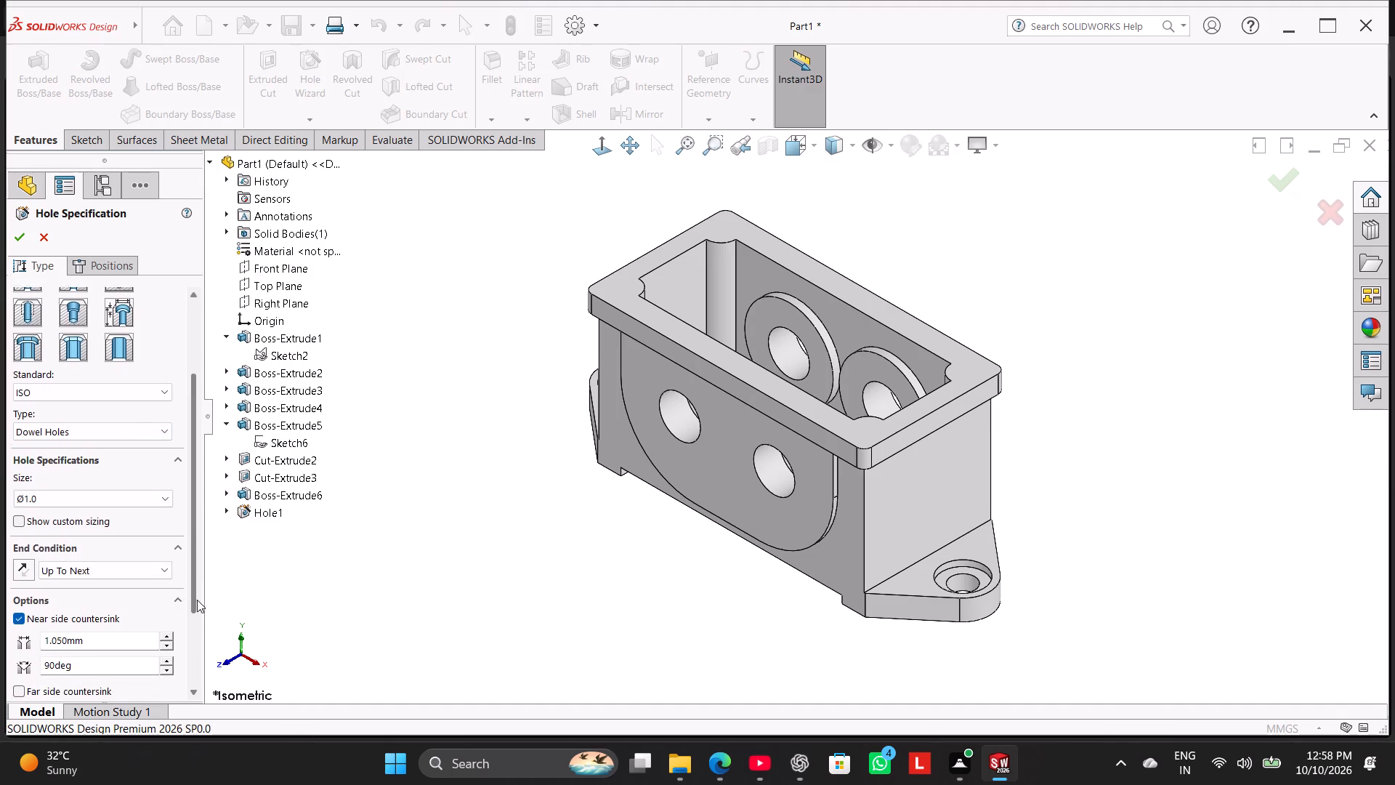
drag(197, 600, 199, 648)
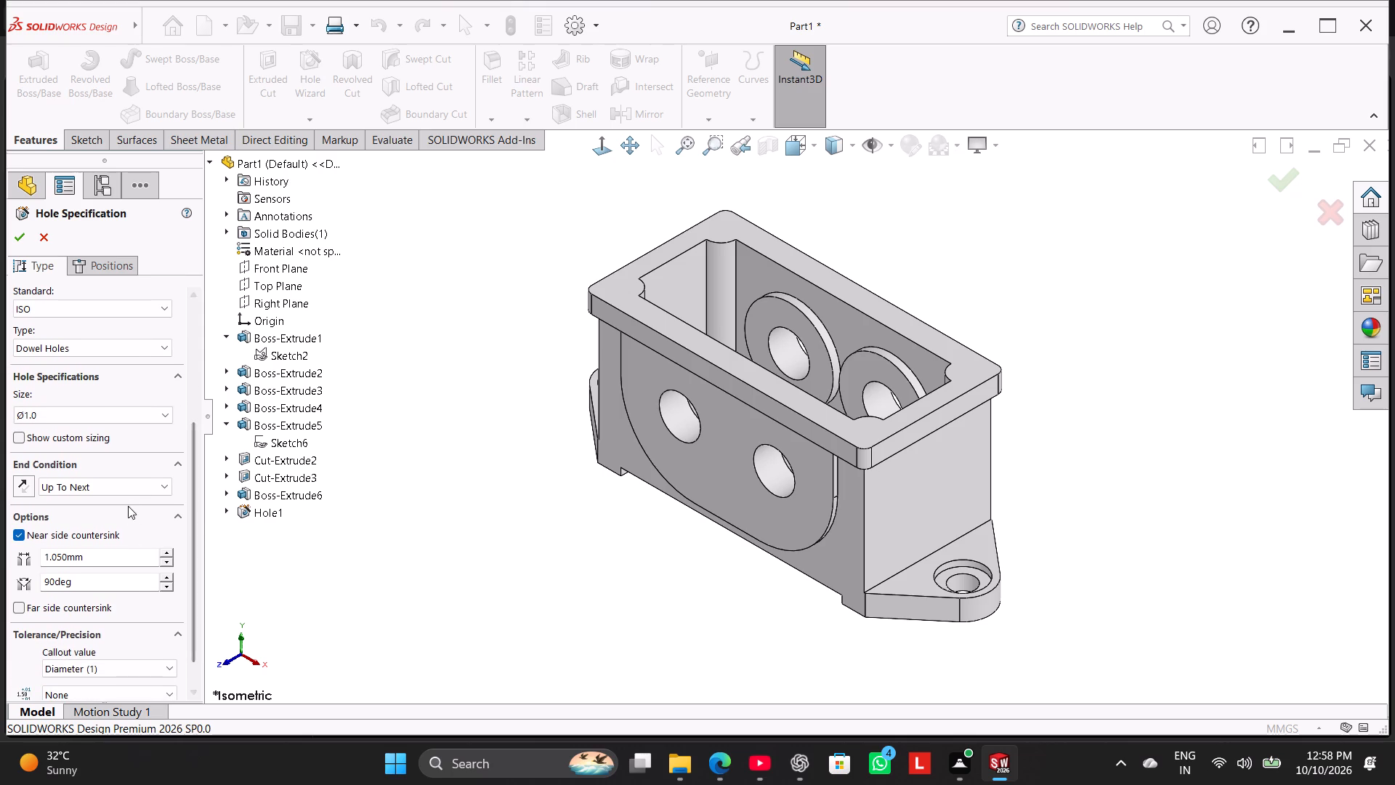
click(127, 488)
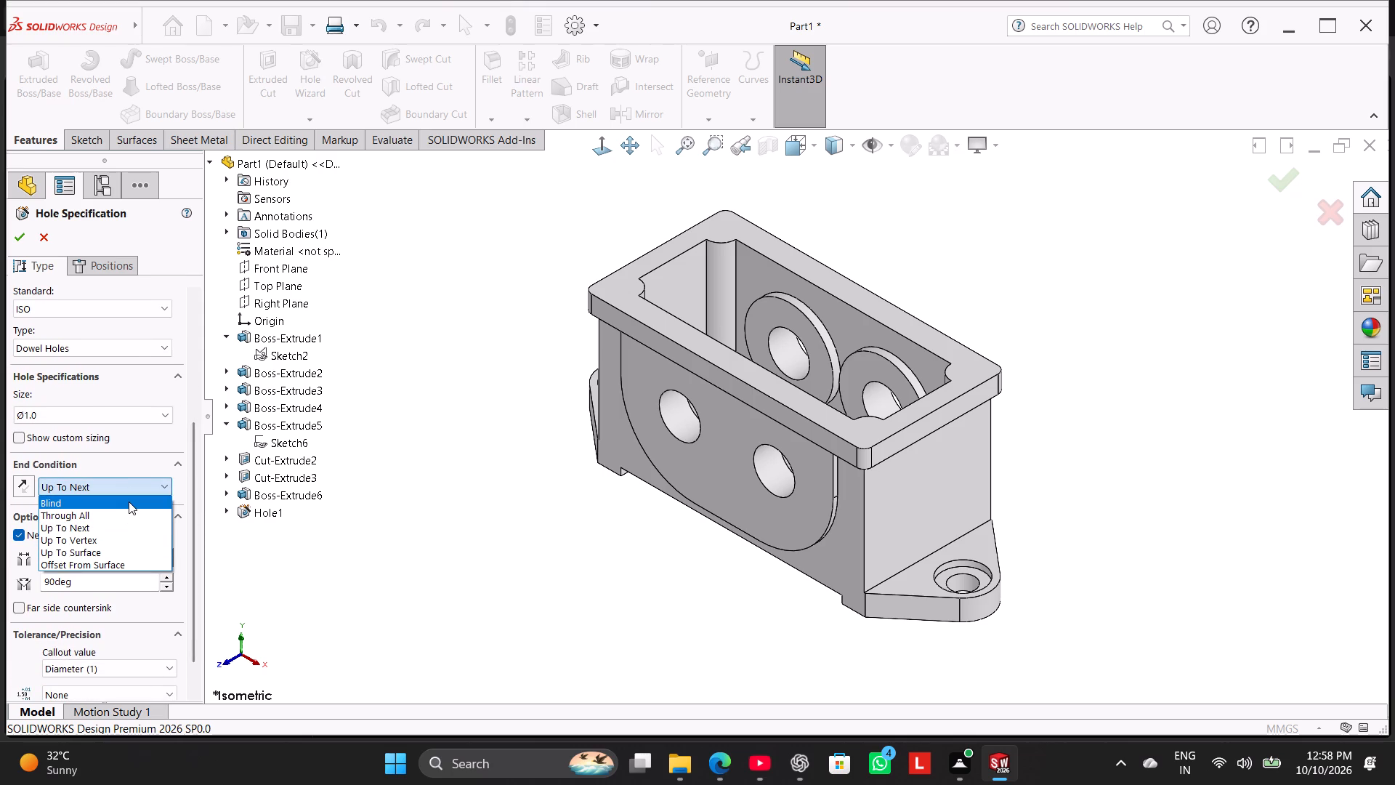
click(129, 502)
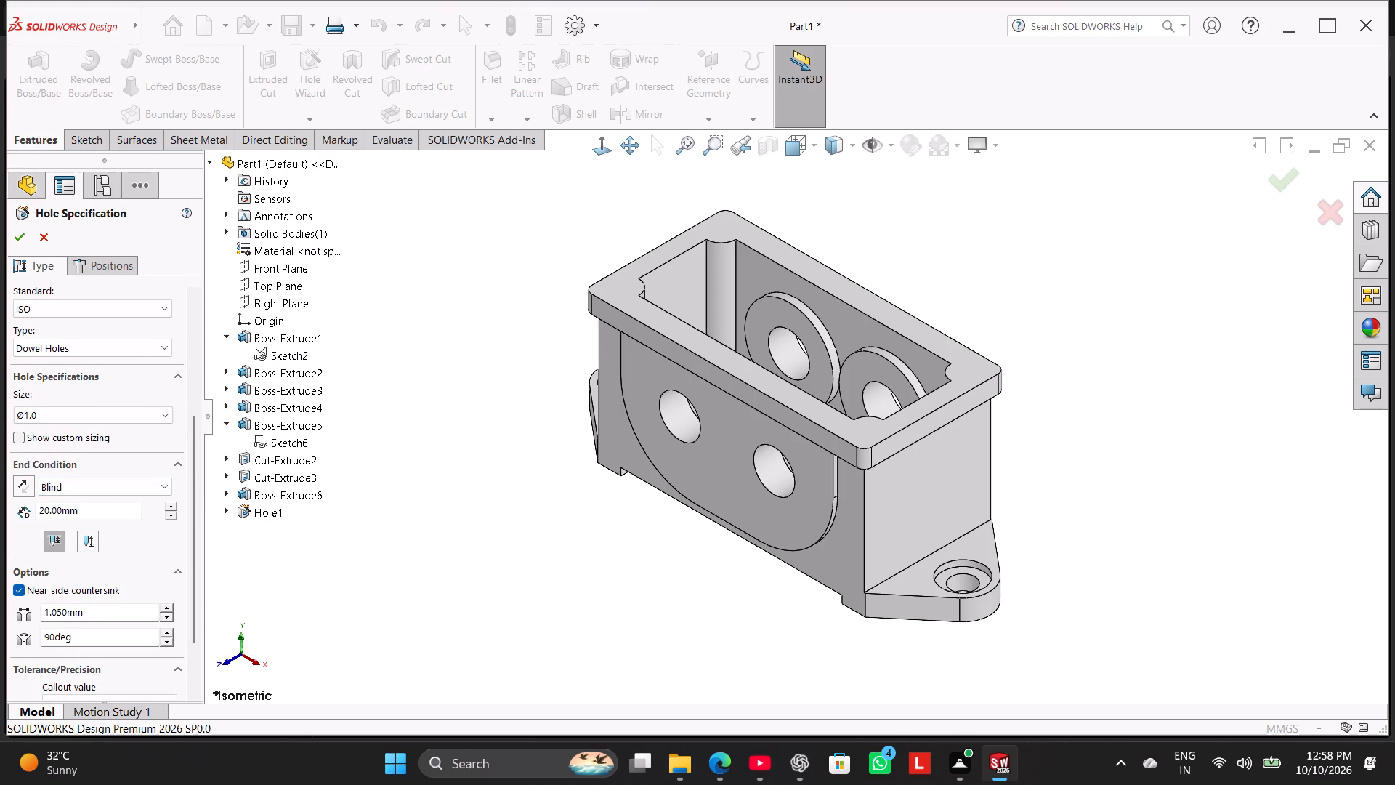
double_click(119, 510)
text(10)
key(Return)
drag(195, 549, 194, 669)
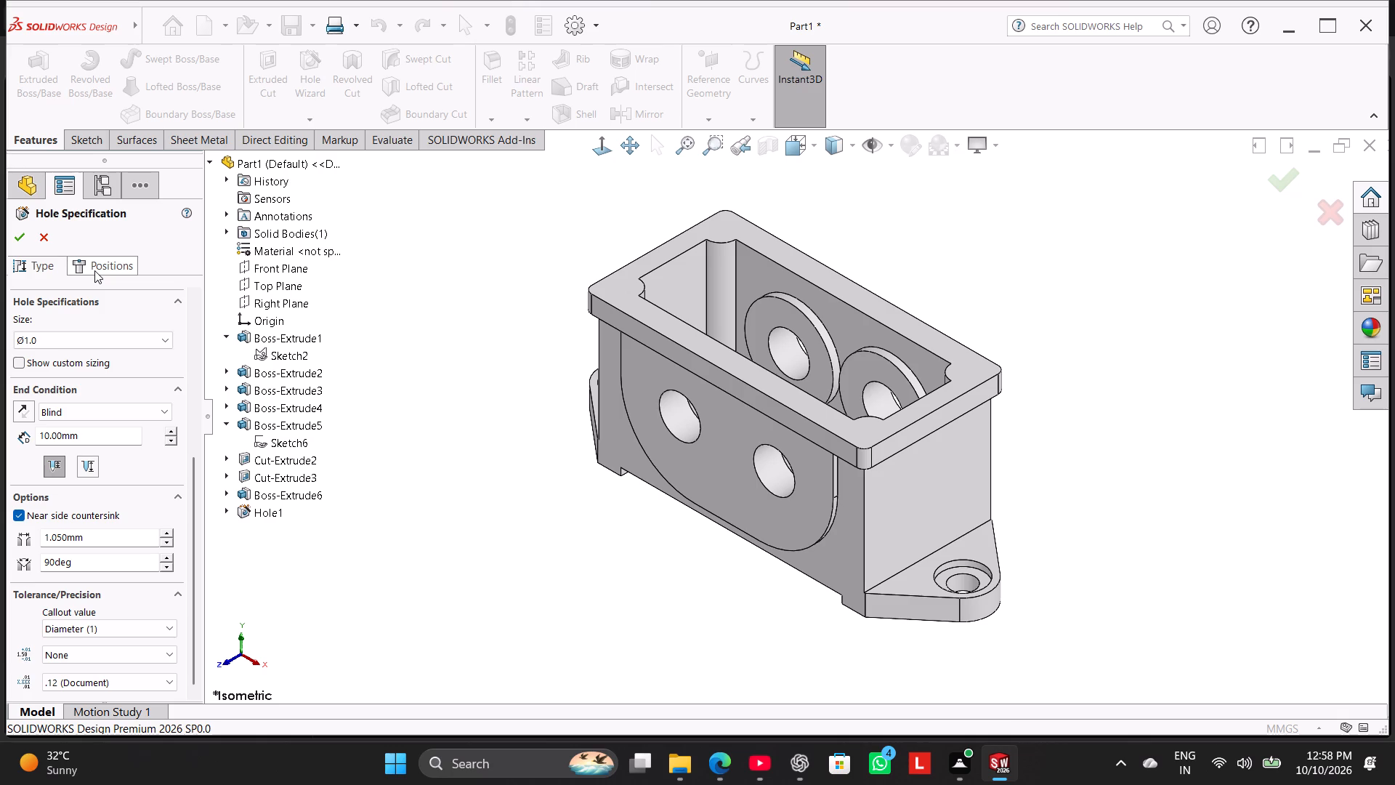
Place the dowel holes on the top flange face at the centres of the four inner corner arcs and finish the feature.
click(94, 270)
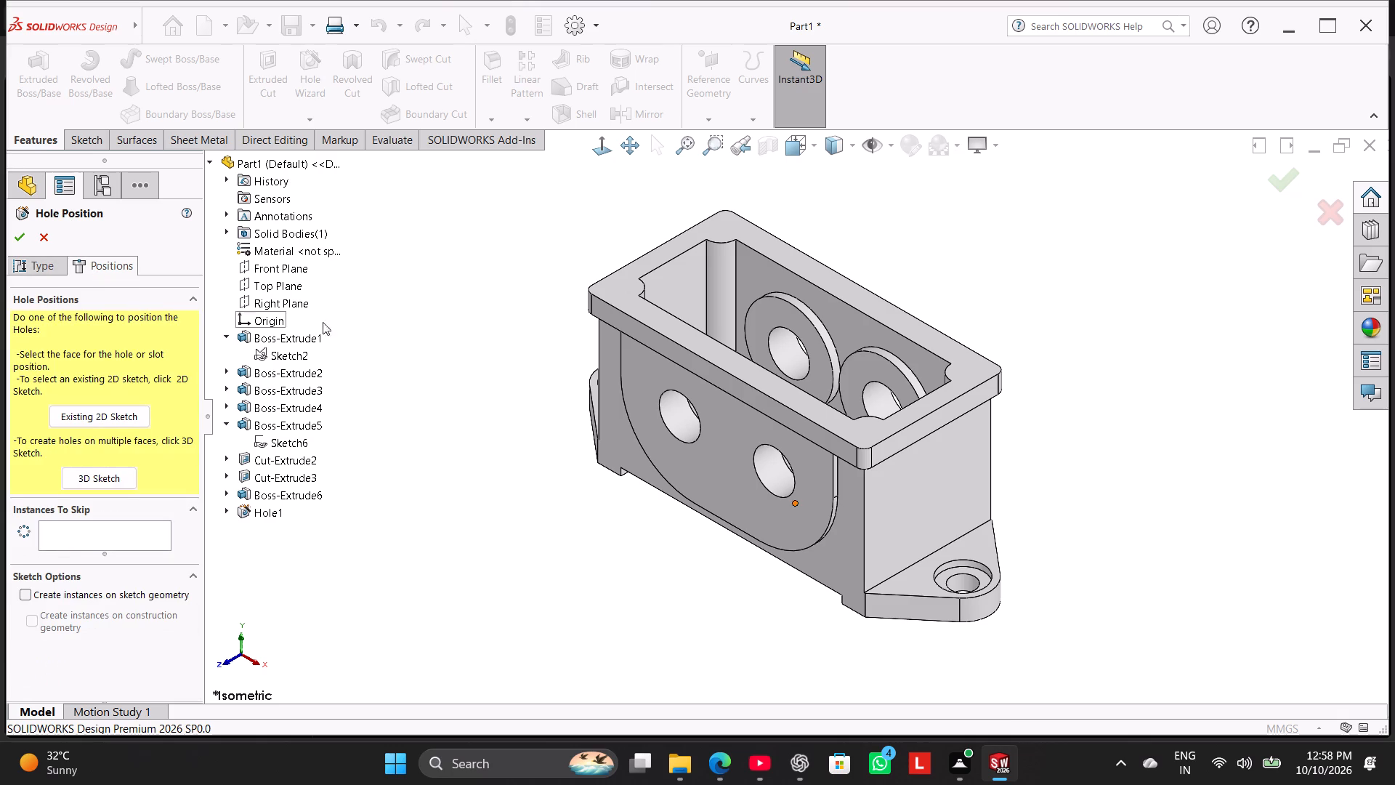
click(743, 361)
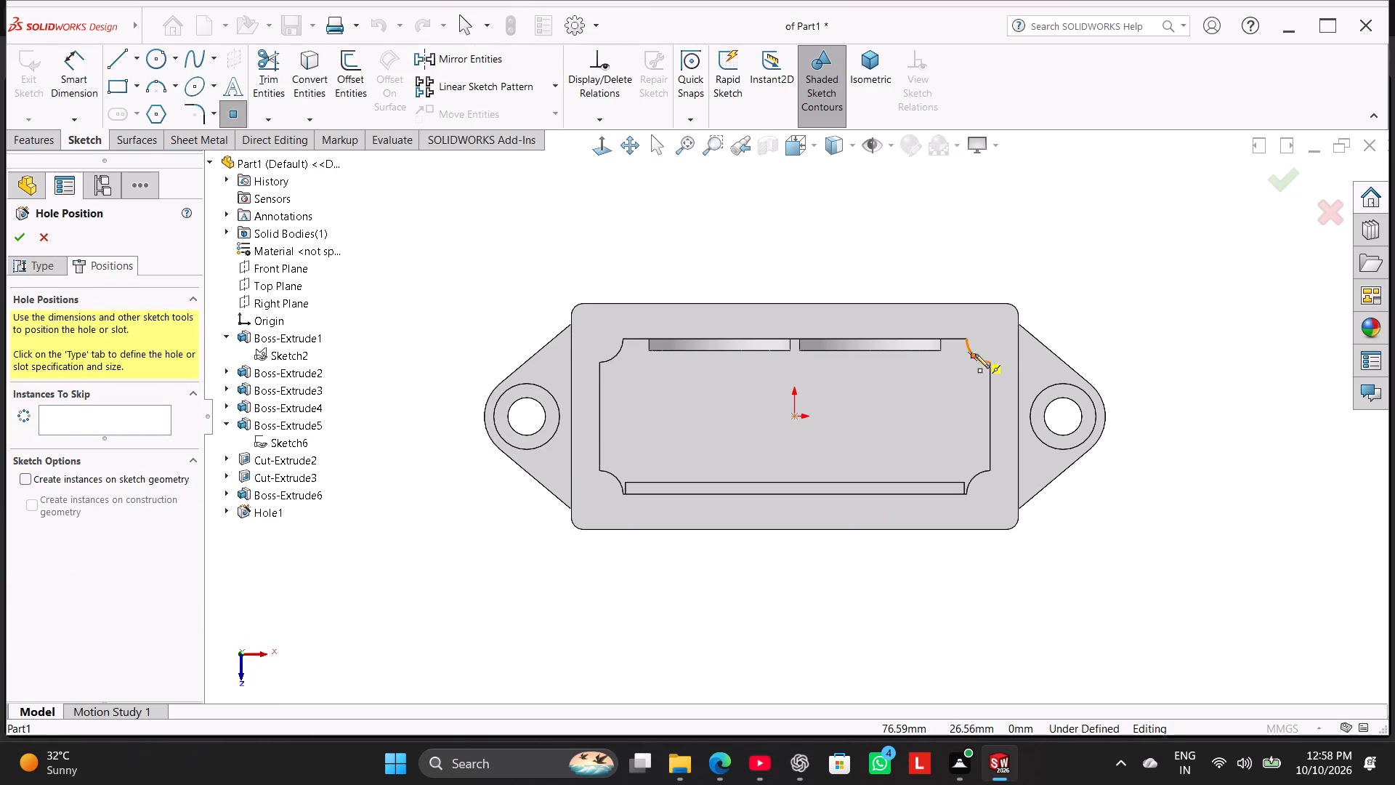
click(991, 339)
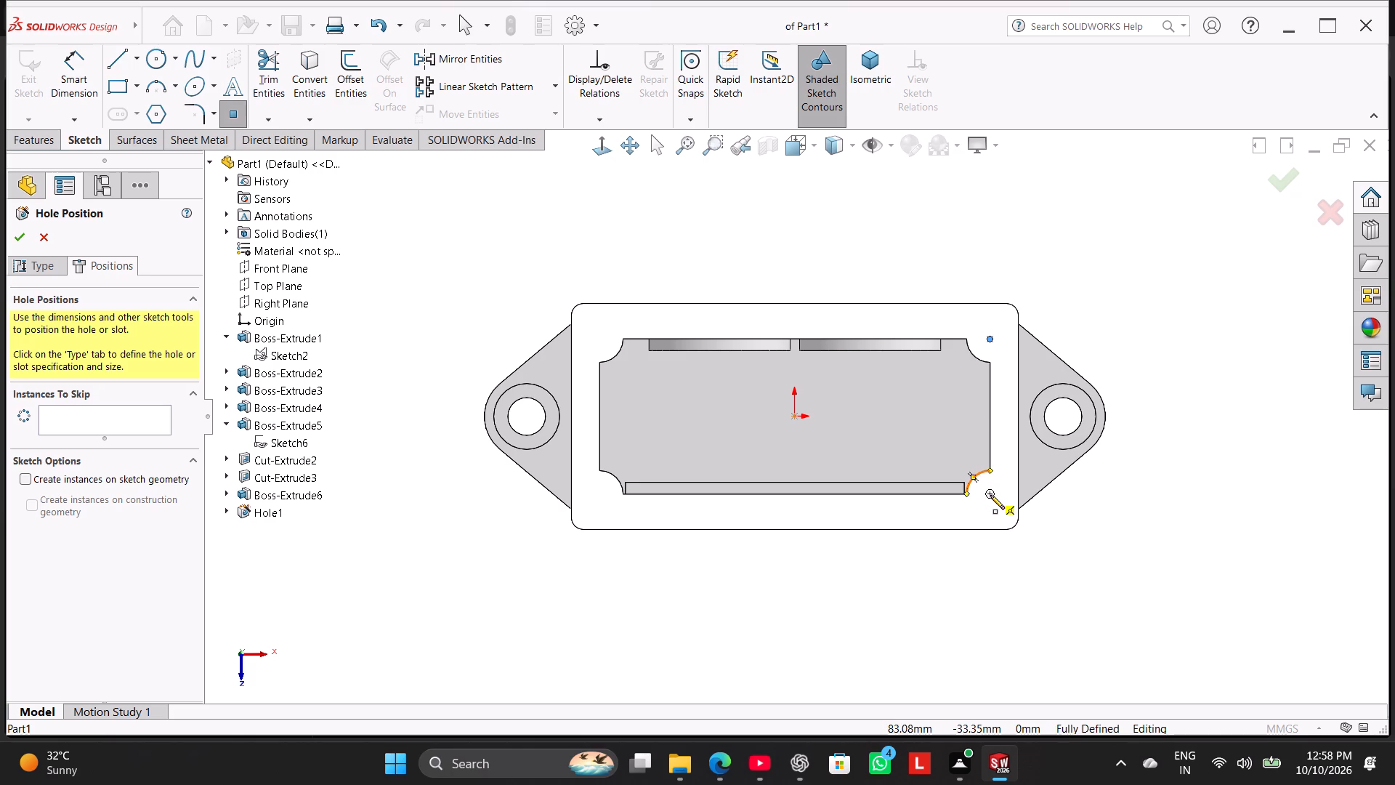
click(990, 495)
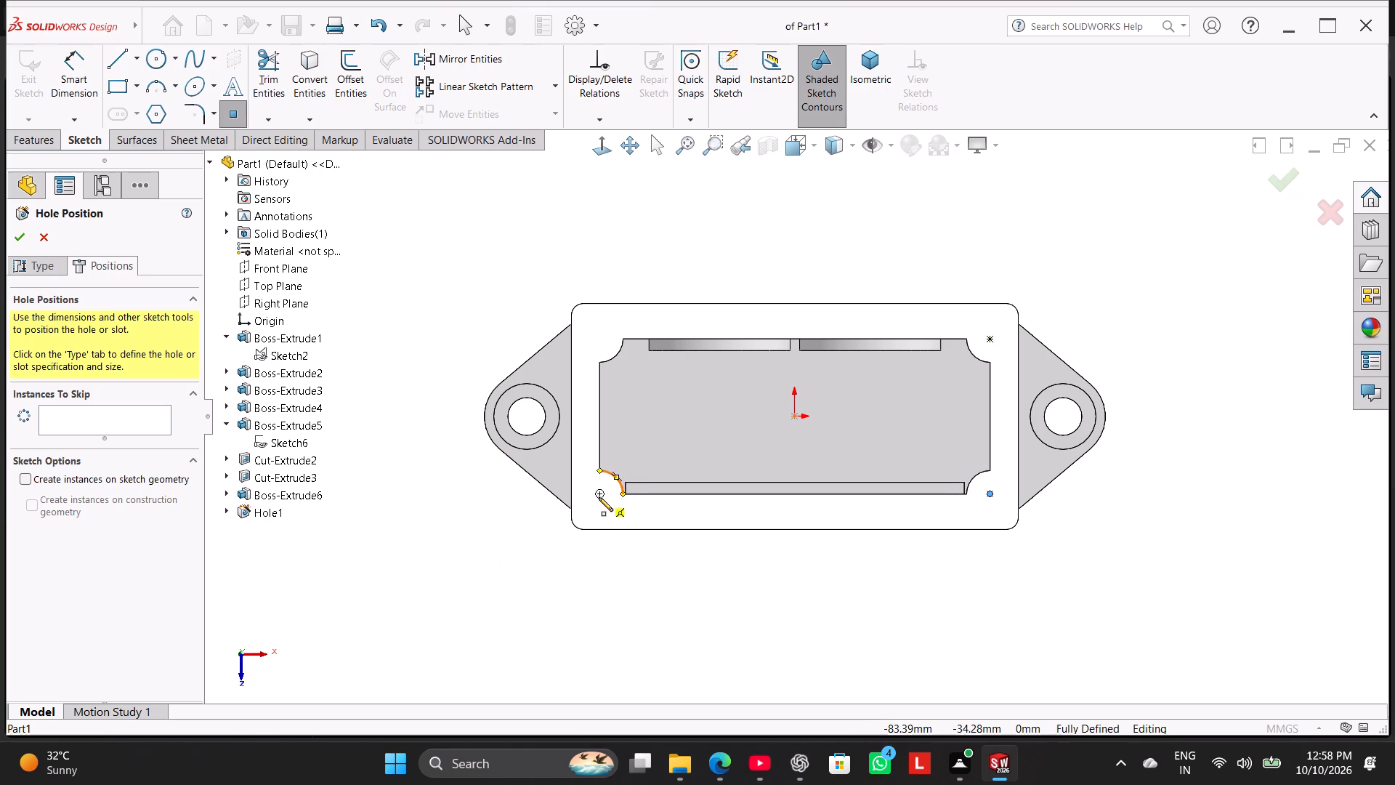
click(600, 494)
scroll(672, 395, down, 4)
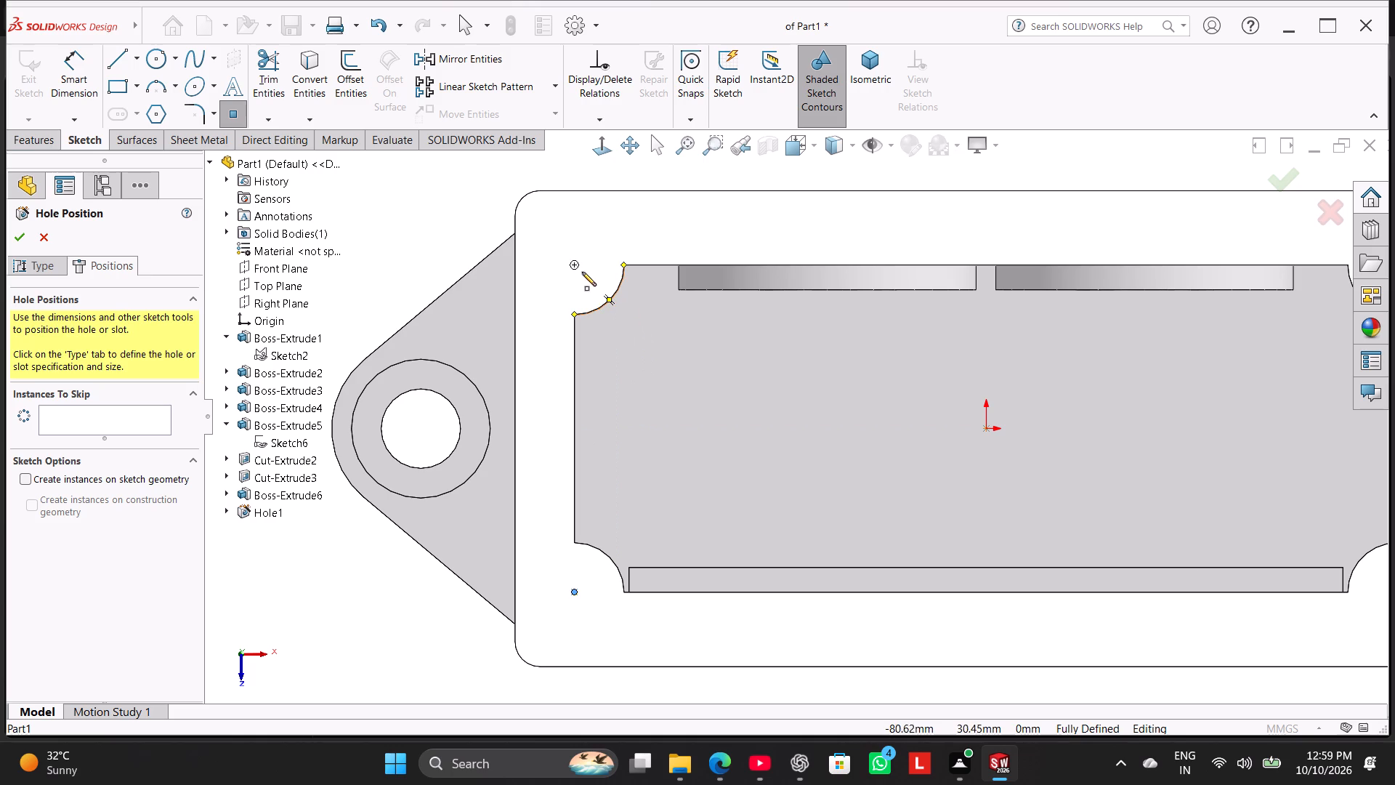
click(575, 266)
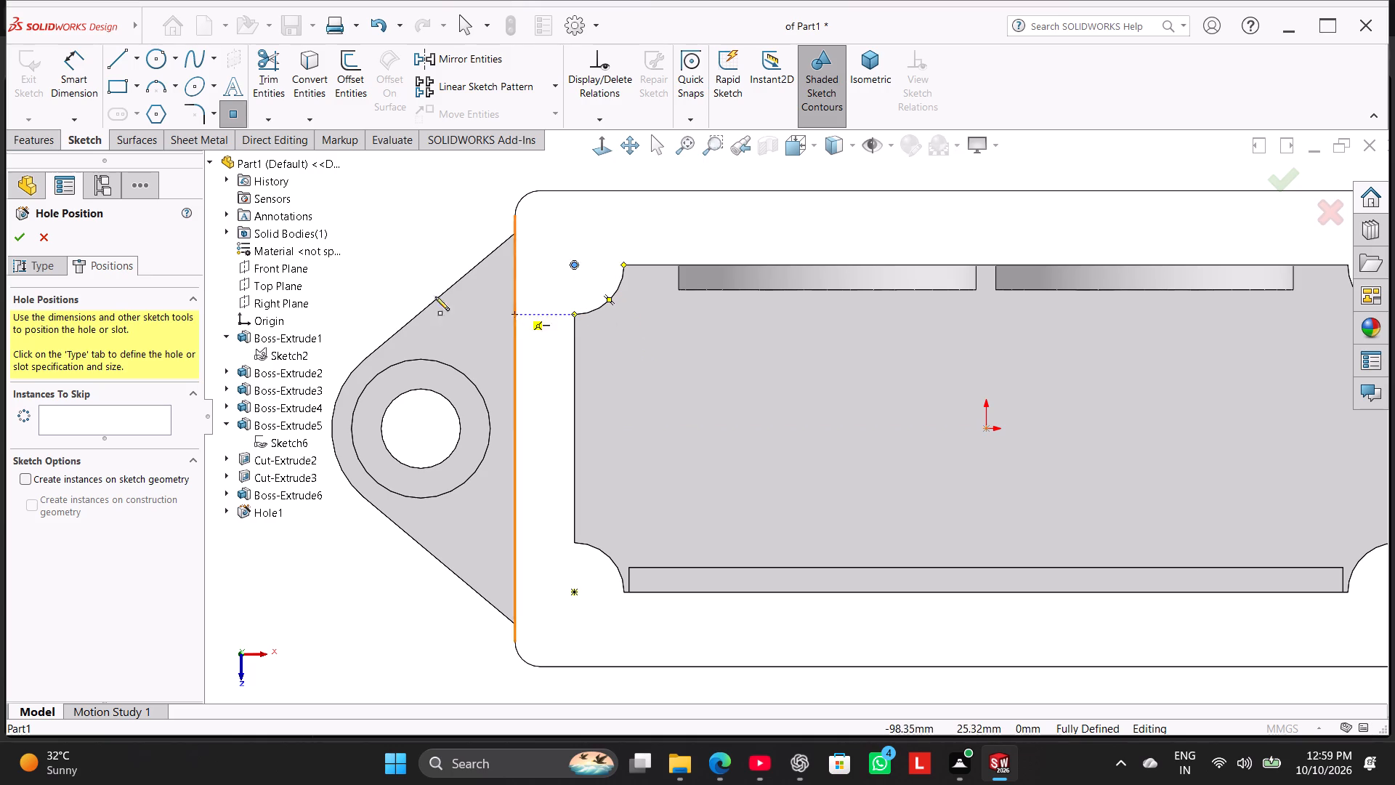
click(21, 238)
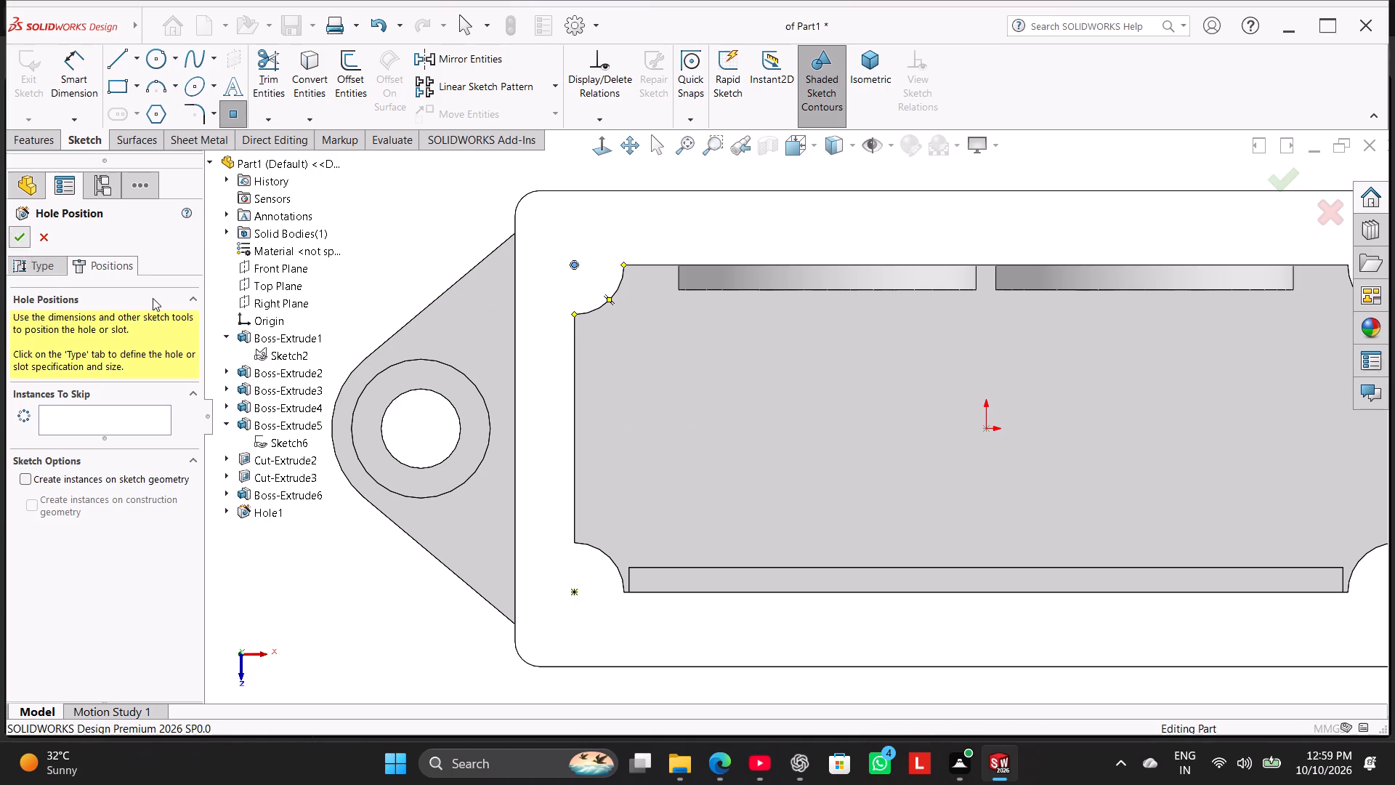
middle_drag(403, 524, 384, 369)
click(384, 373)
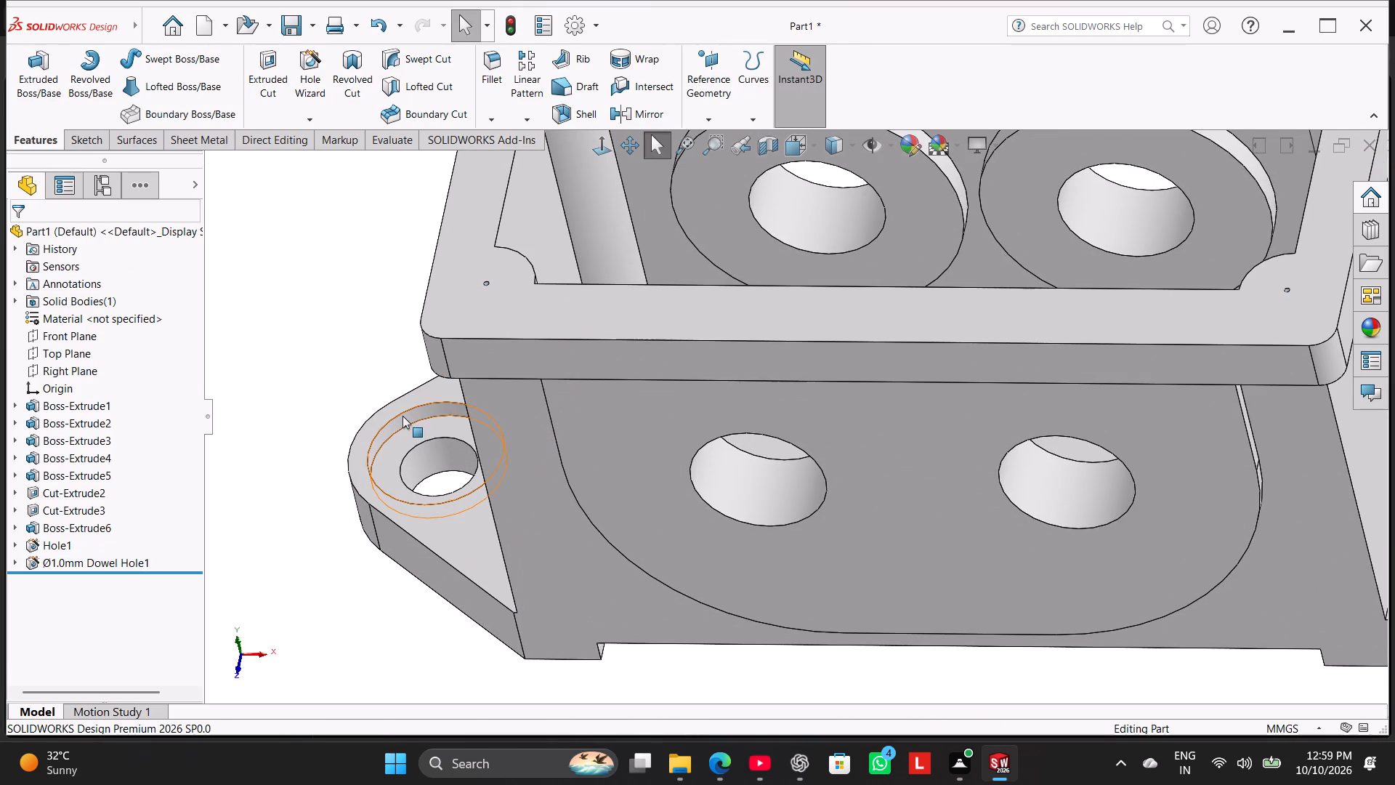
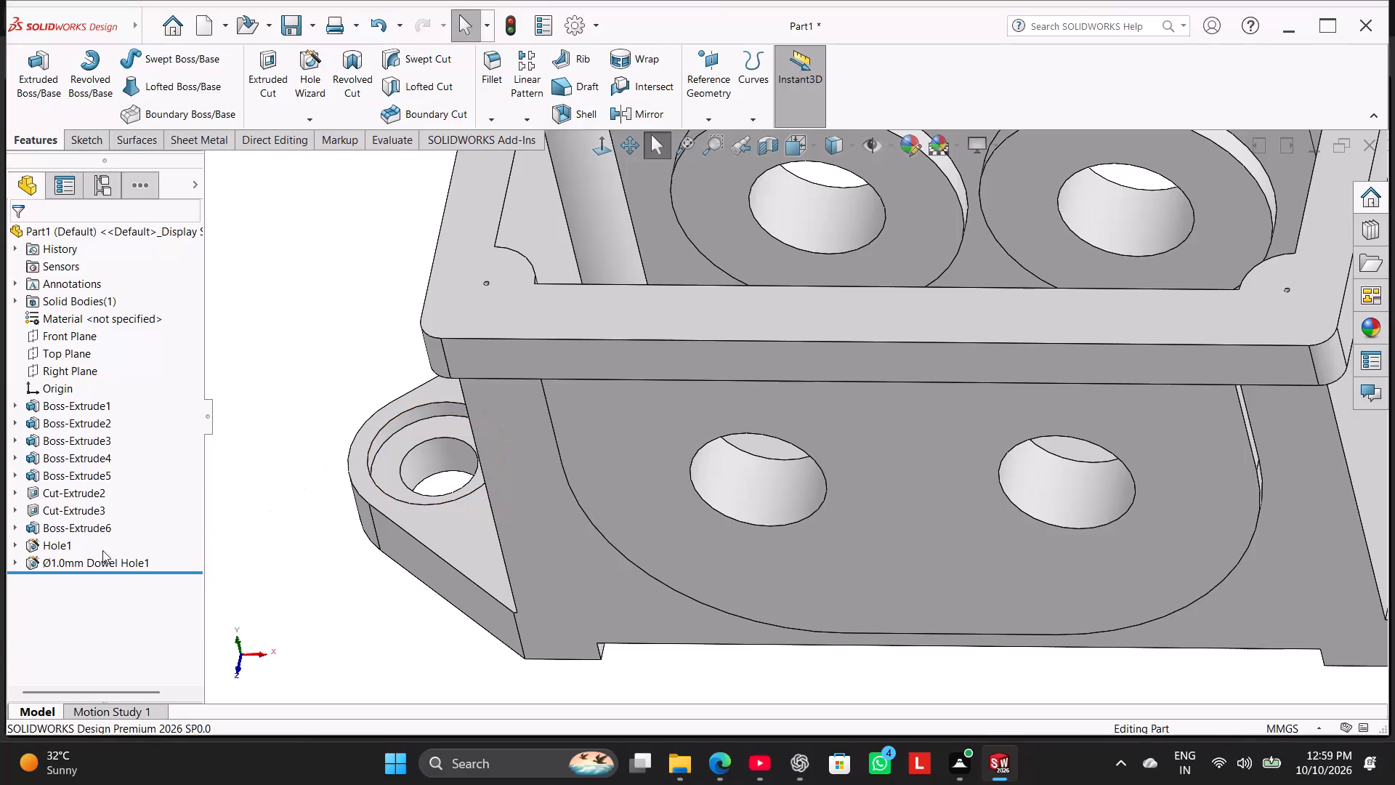
Edit the dowel hole feature on the top flange corners to size Ø10.0 and return to the isometric view.
right_click(115, 557)
click(129, 424)
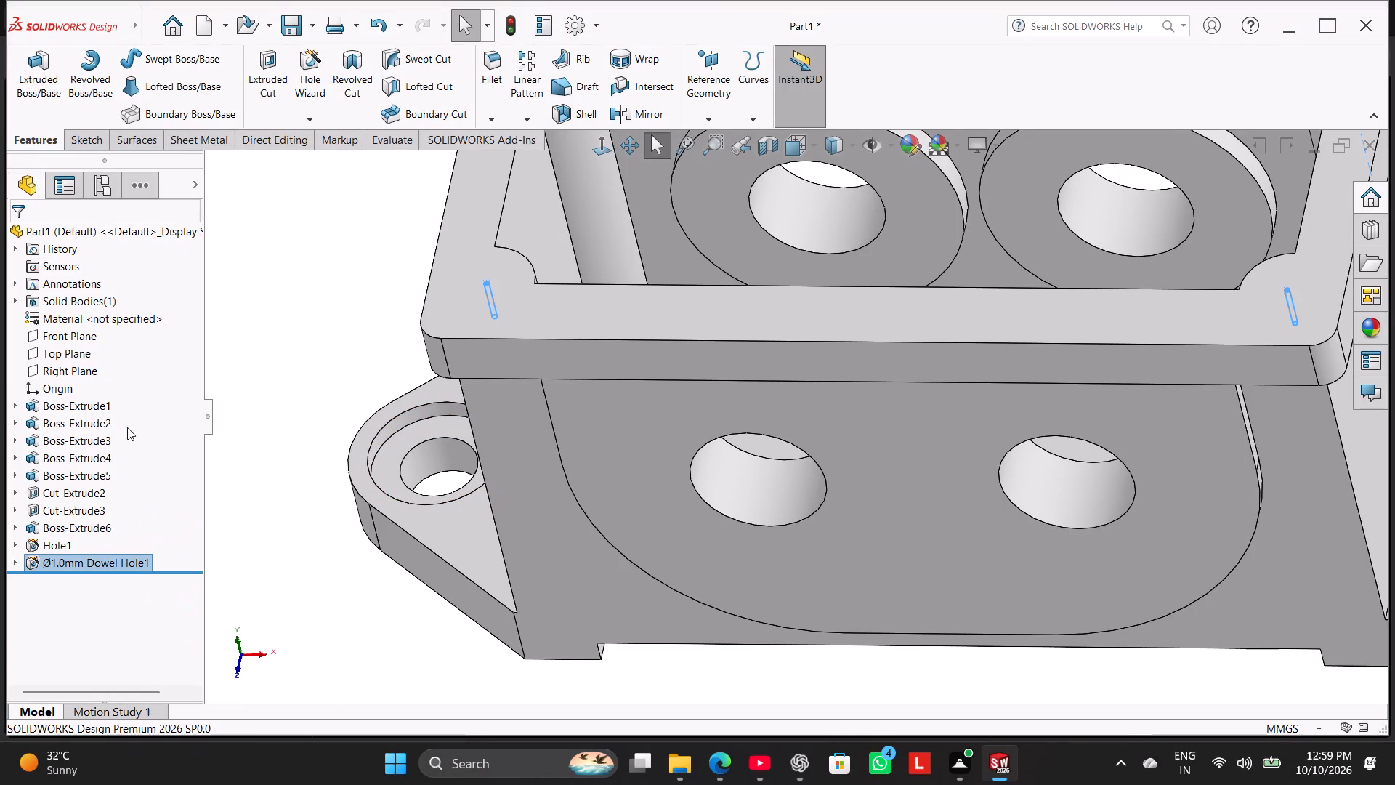
drag(189, 384, 196, 399)
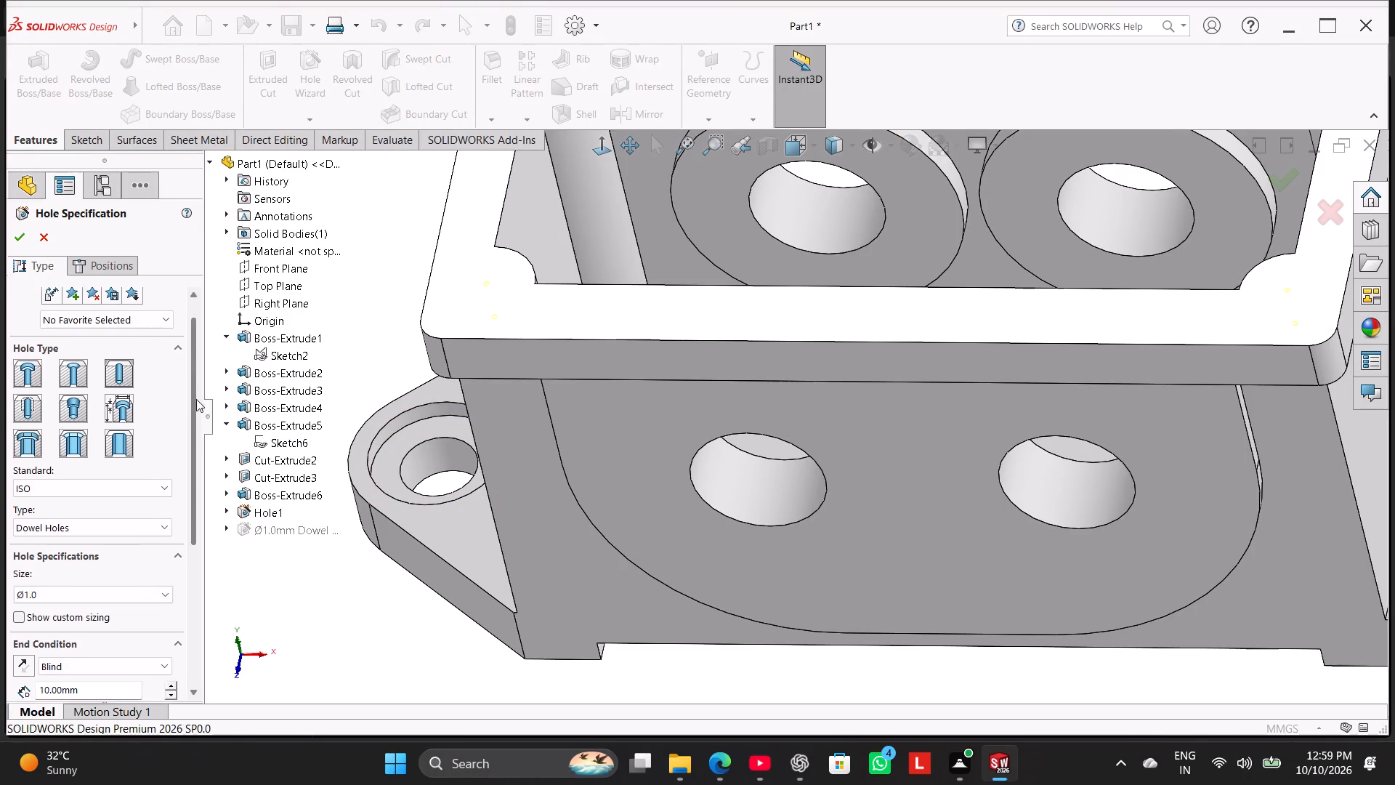
drag(196, 399, 201, 419)
click(161, 555)
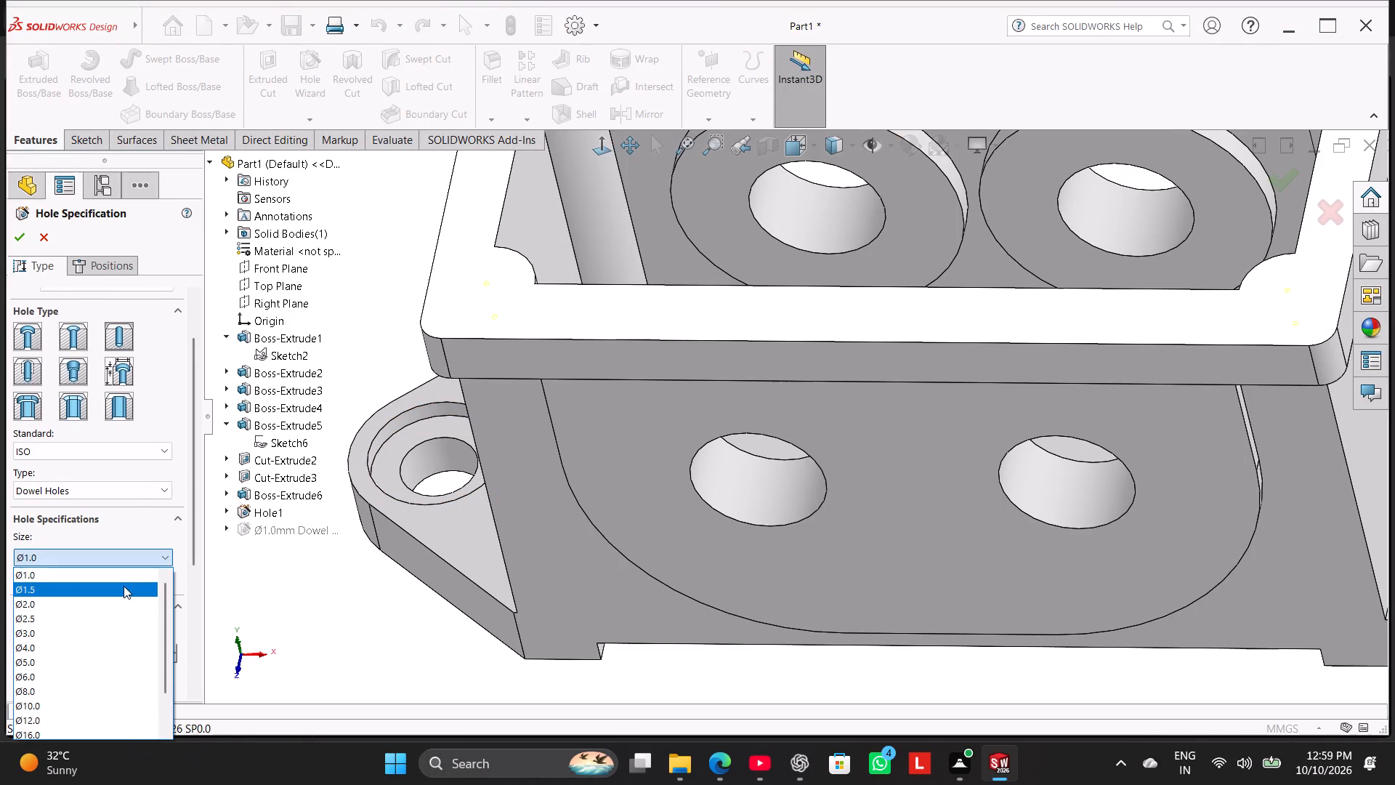
click(81, 704)
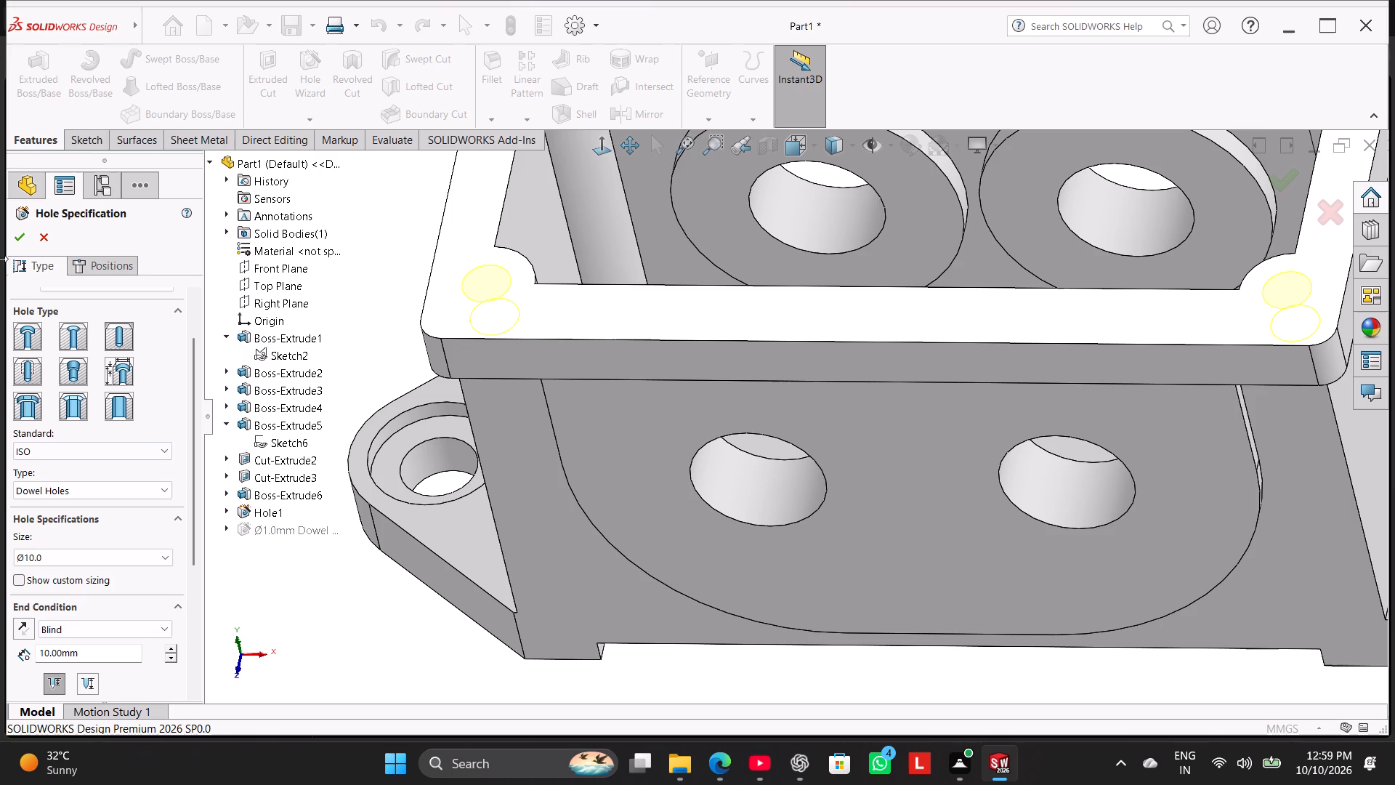
click(13, 243)
middle_drag(292, 430, 318, 459)
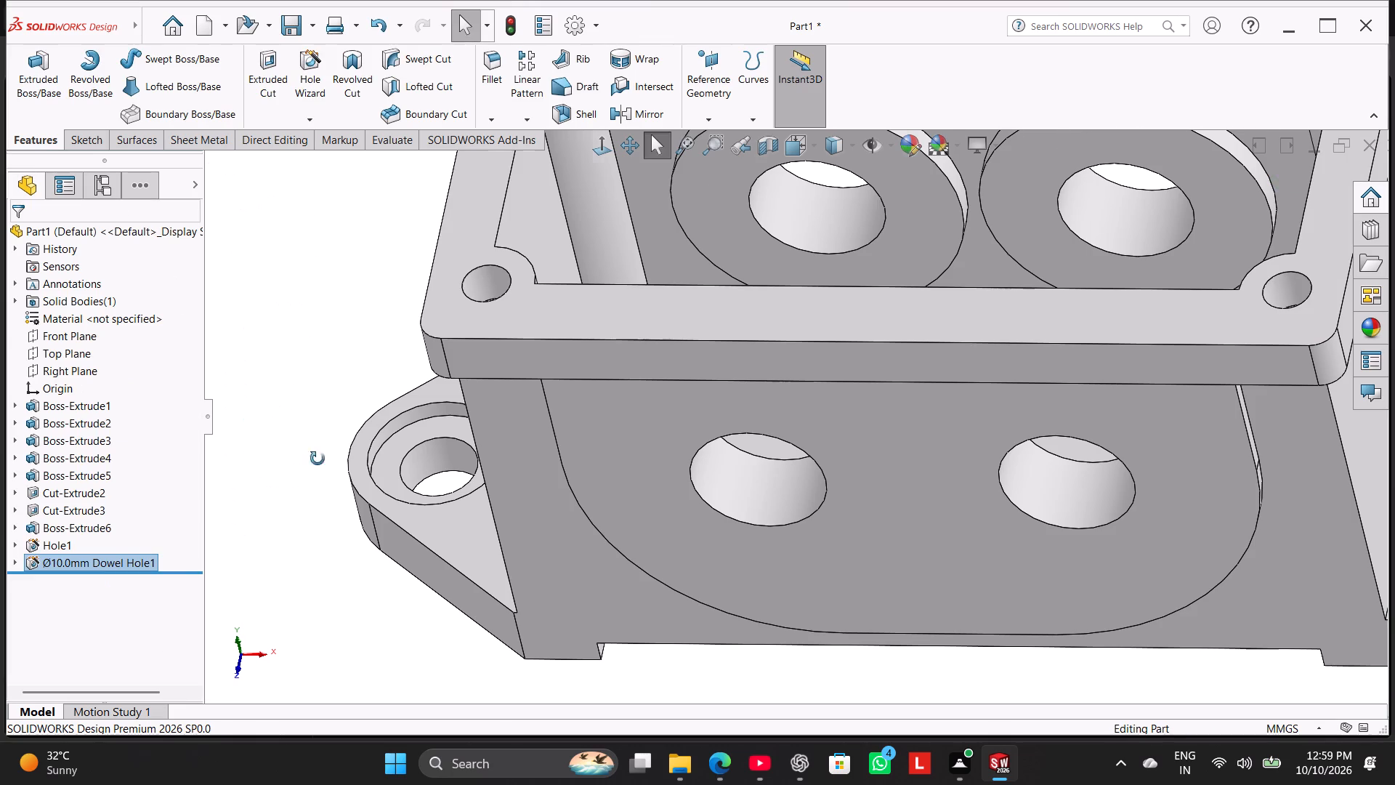
middle_drag(318, 459, 321, 503)
scroll(321, 503, down, 1)
right_drag(325, 473, 455, 341)
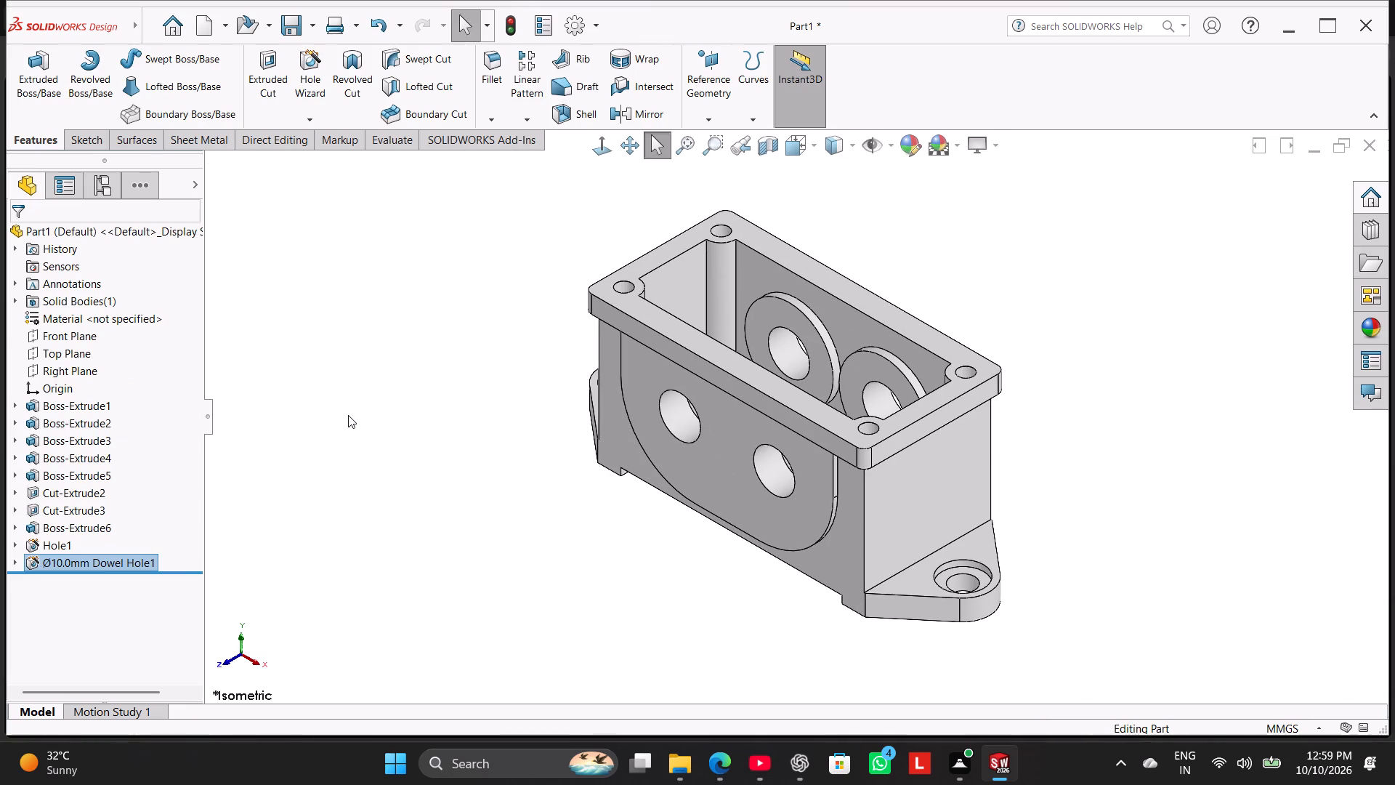
click(348, 415)
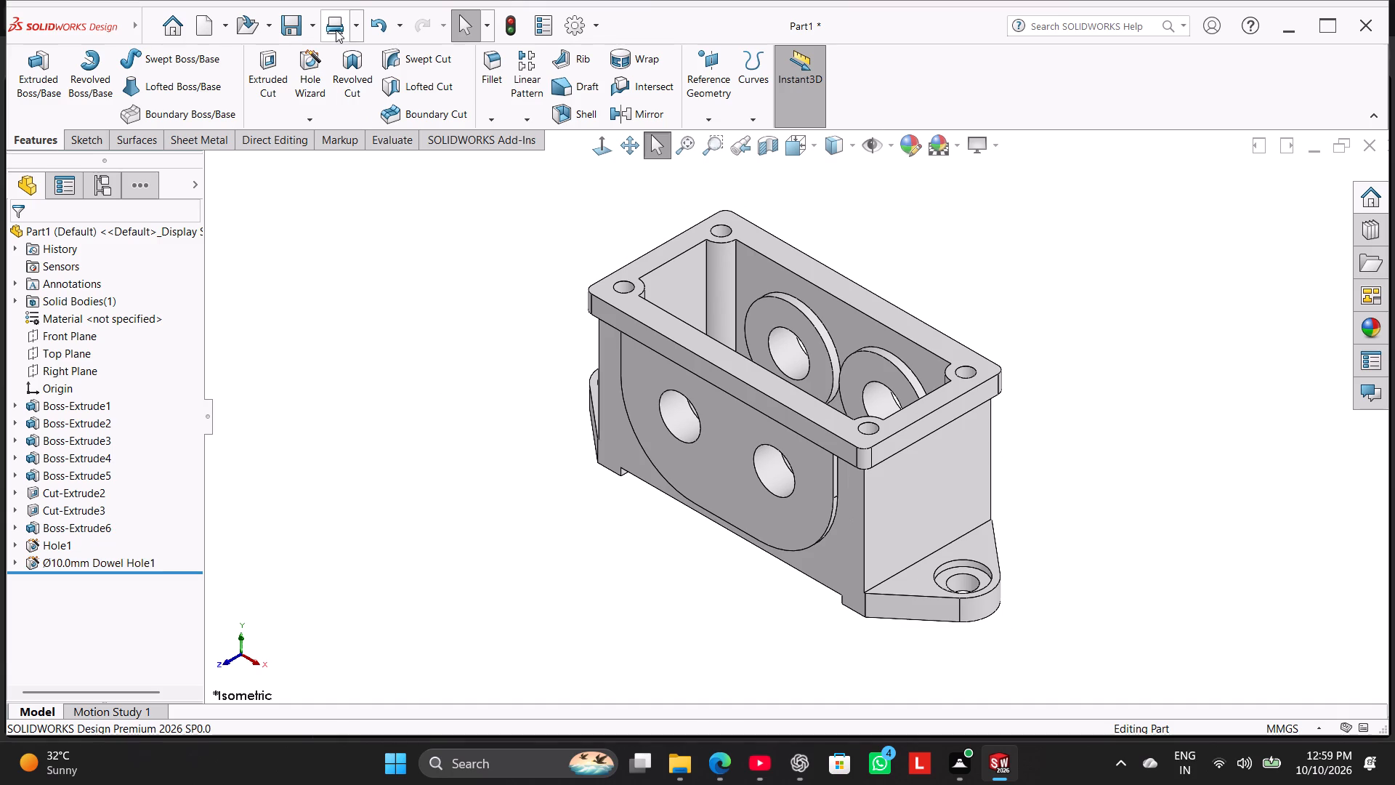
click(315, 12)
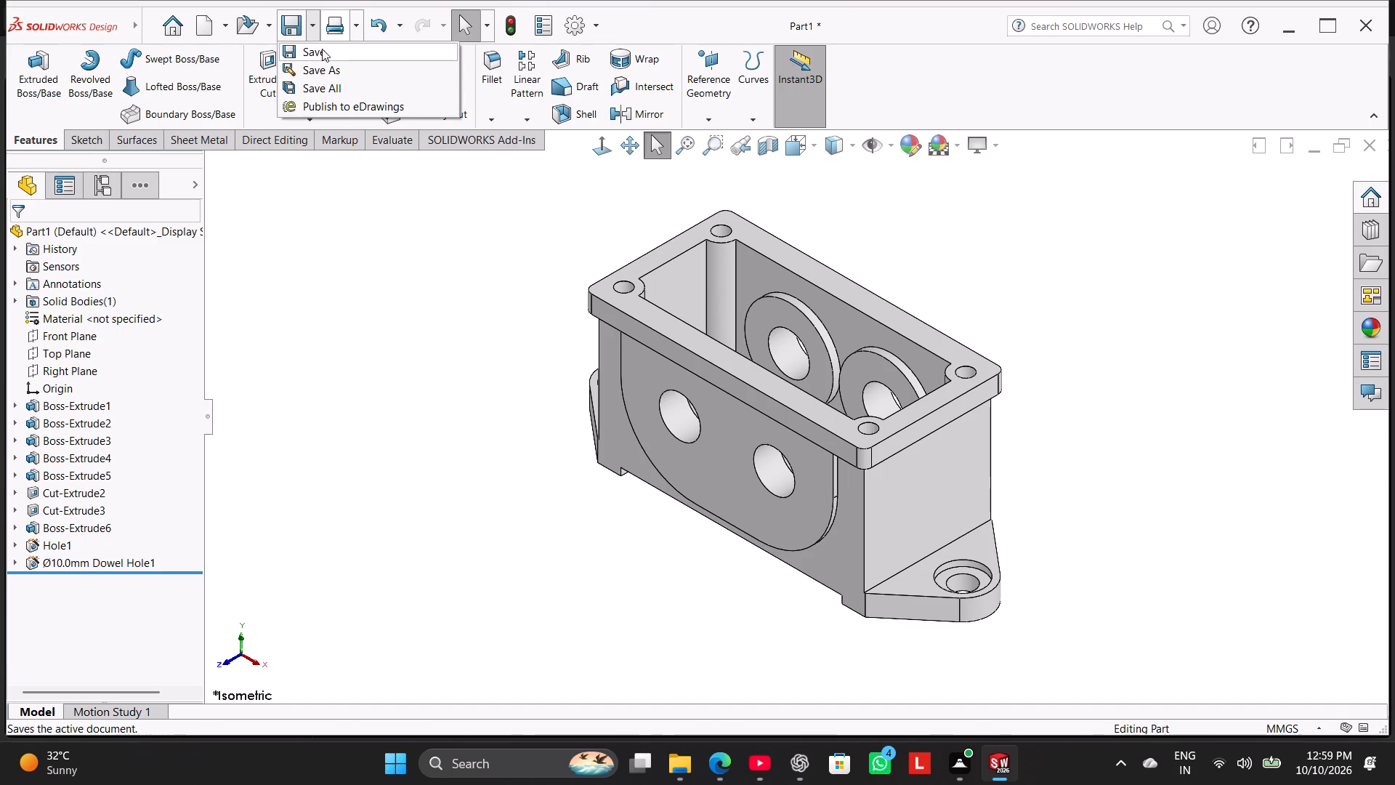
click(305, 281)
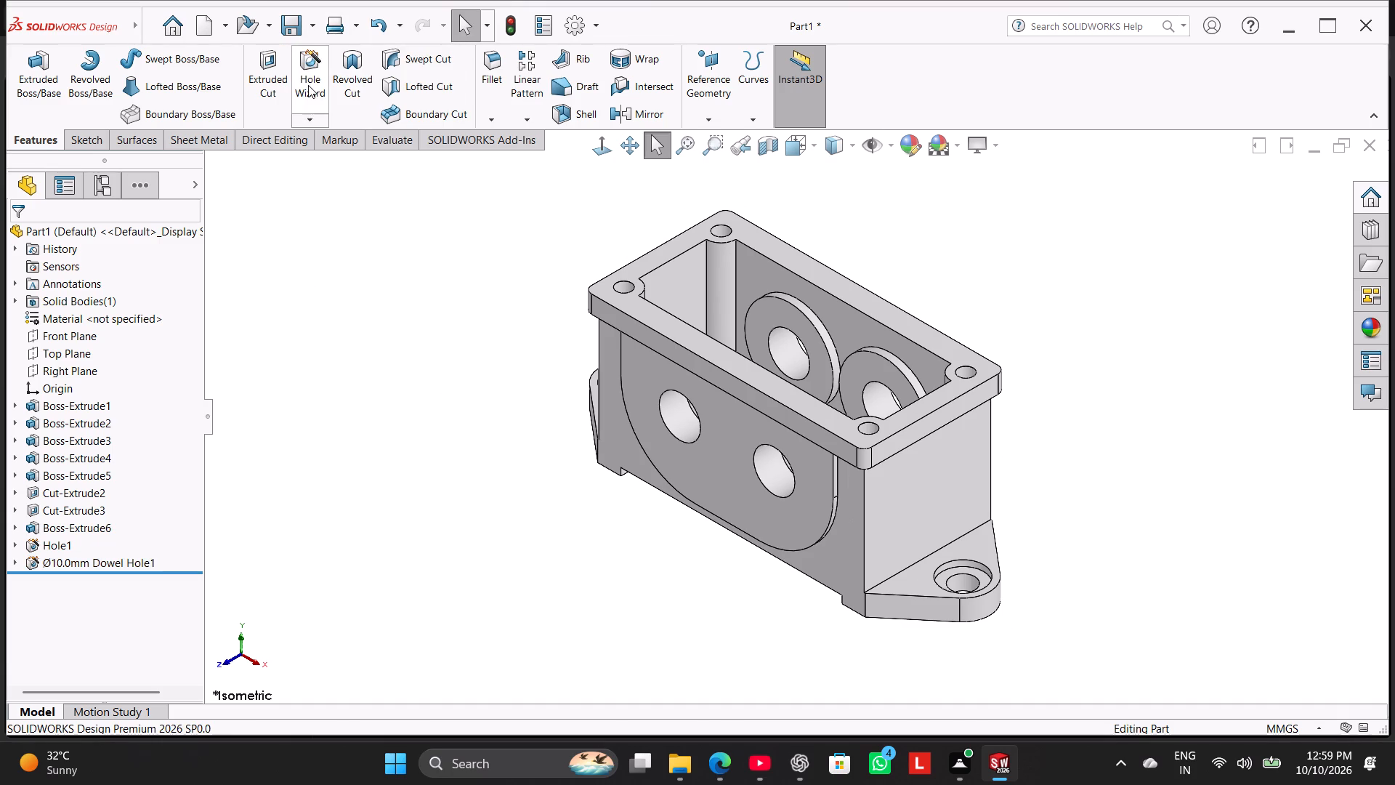
Start a new Hole Wizard straight hole using the ANSI Metric standard.
click(308, 79)
drag(190, 348, 198, 388)
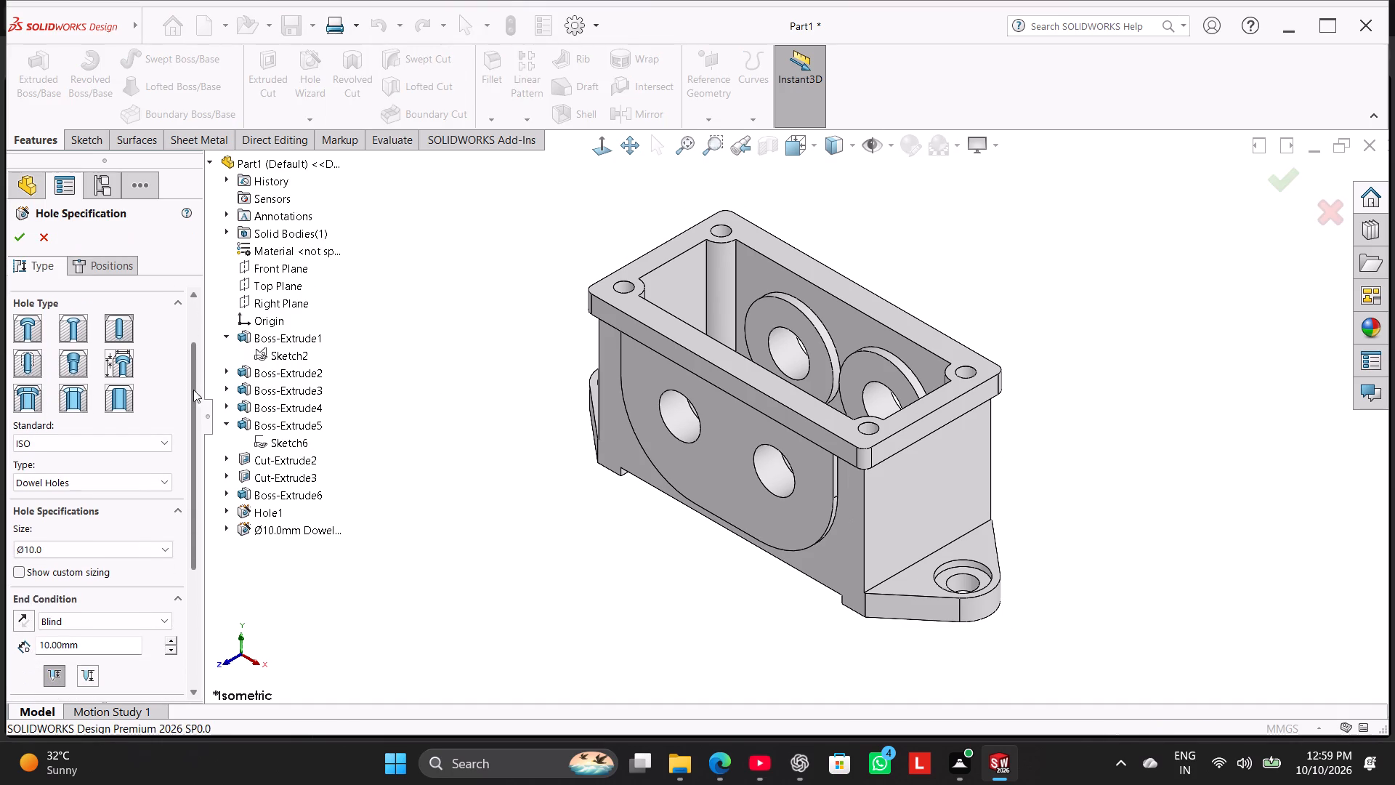
click(116, 323)
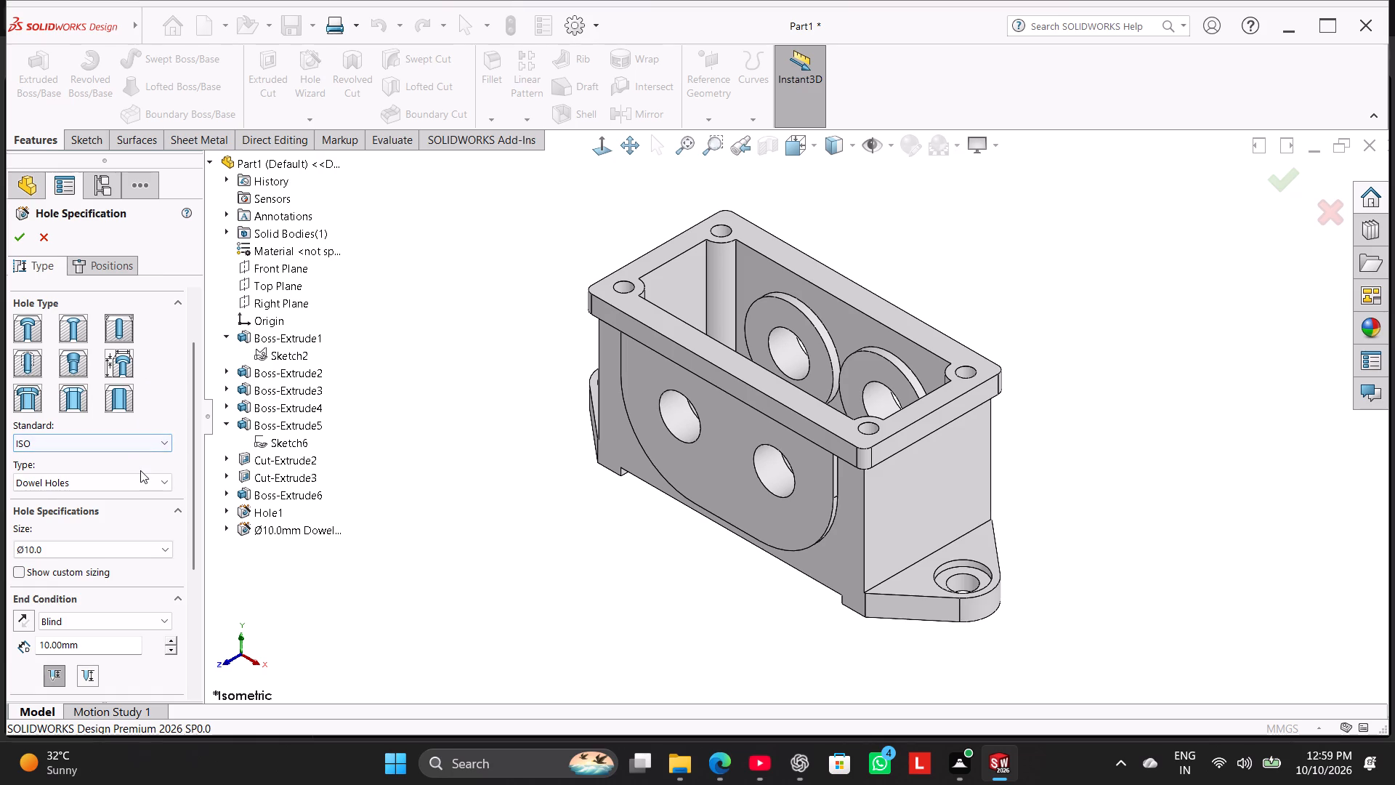
click(141, 442)
scroll(130, 506, up, 4)
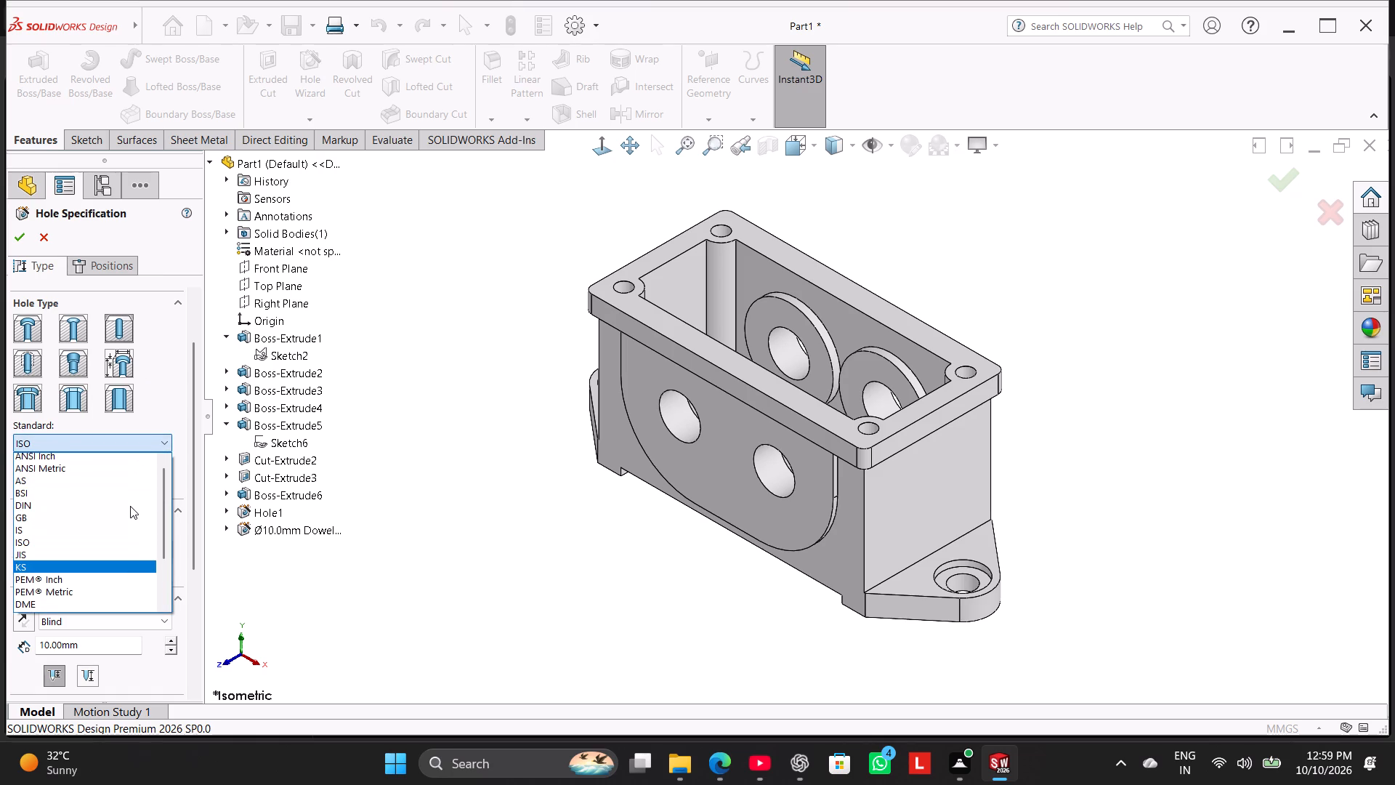
scroll(130, 506, up, 1)
click(118, 478)
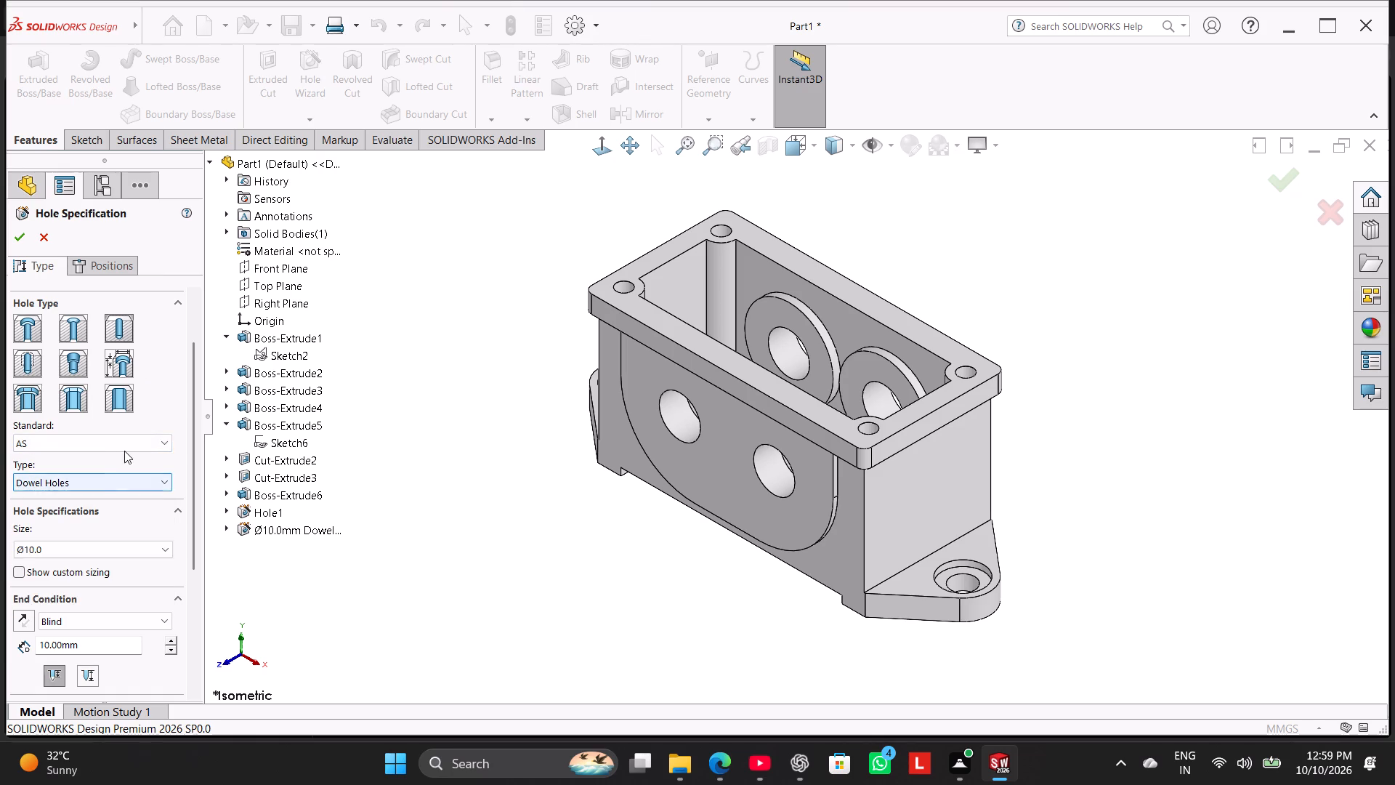
click(125, 446)
scroll(113, 486, up, 3)
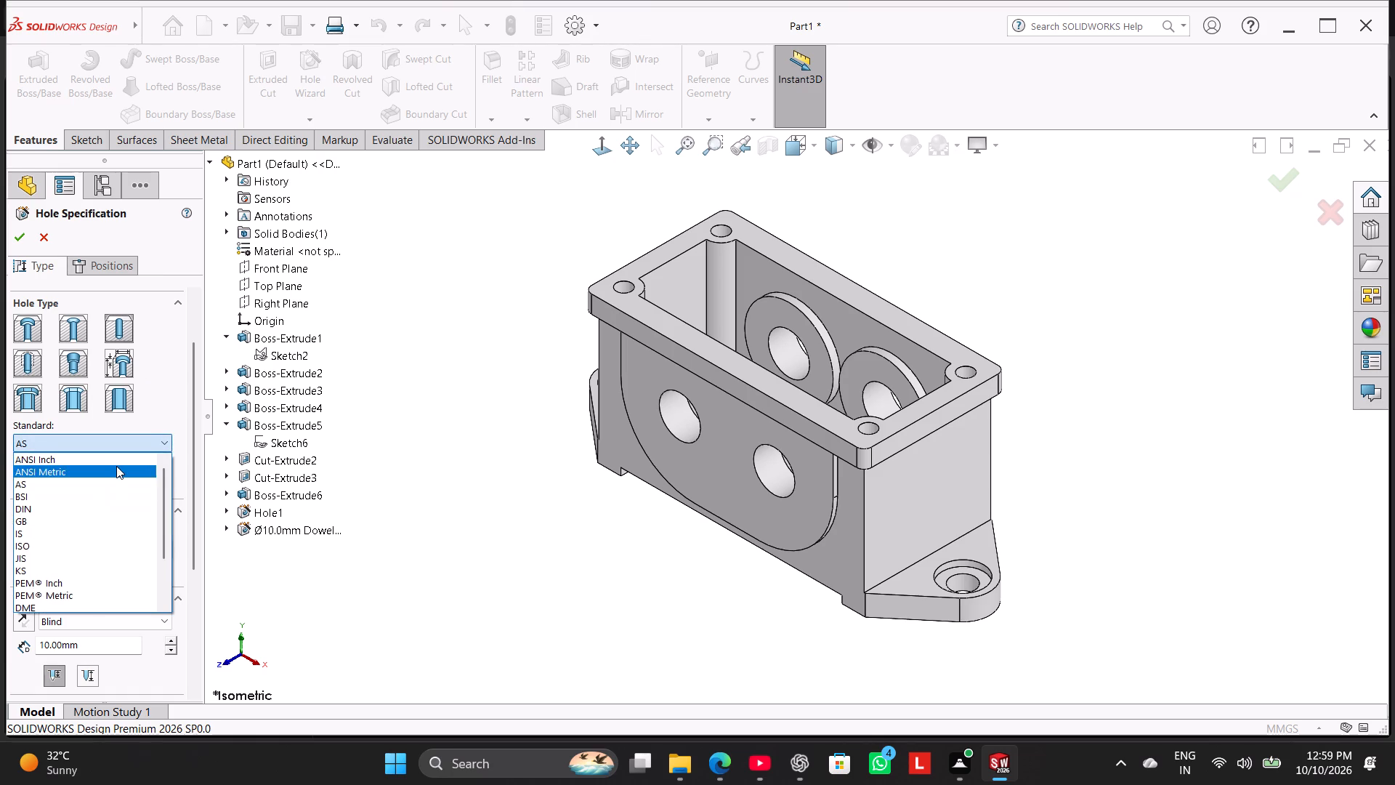
click(116, 466)
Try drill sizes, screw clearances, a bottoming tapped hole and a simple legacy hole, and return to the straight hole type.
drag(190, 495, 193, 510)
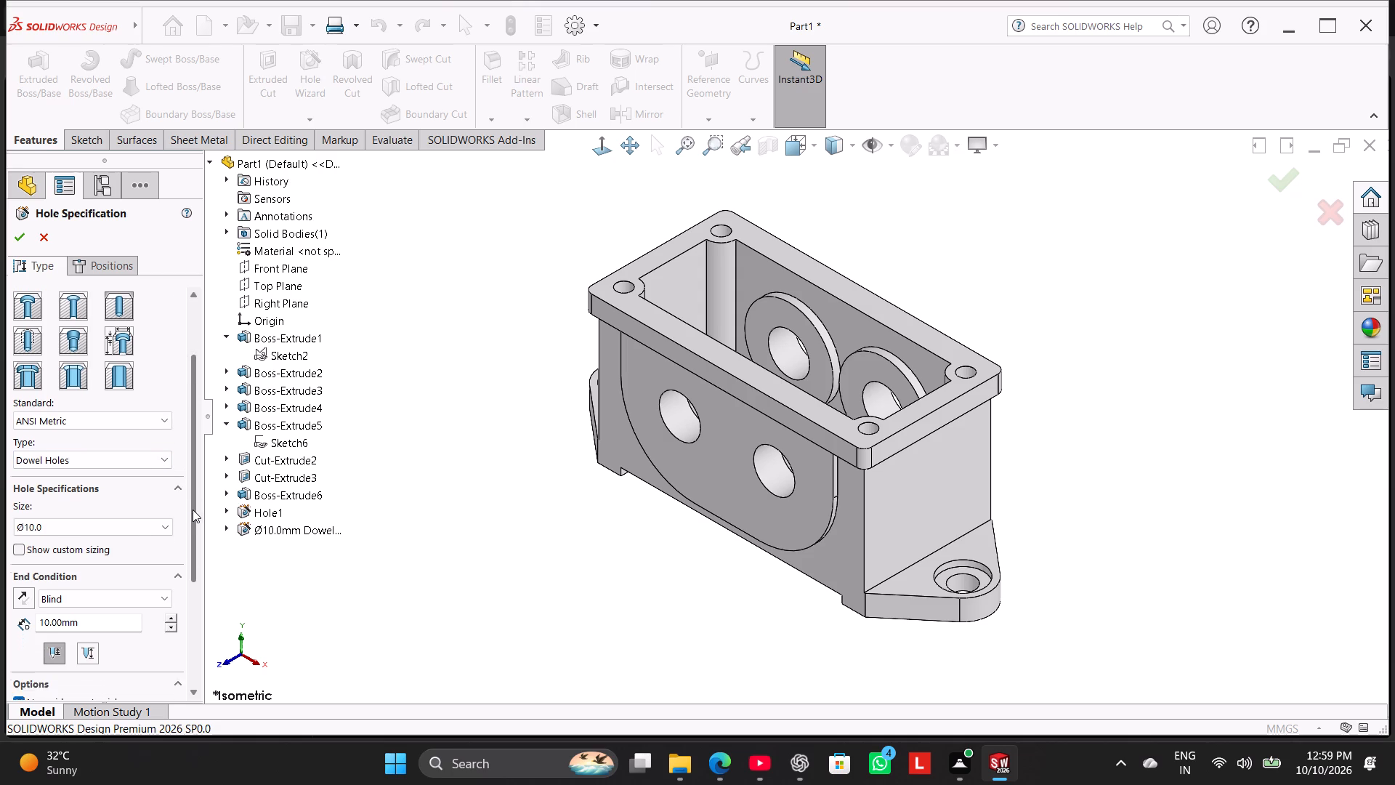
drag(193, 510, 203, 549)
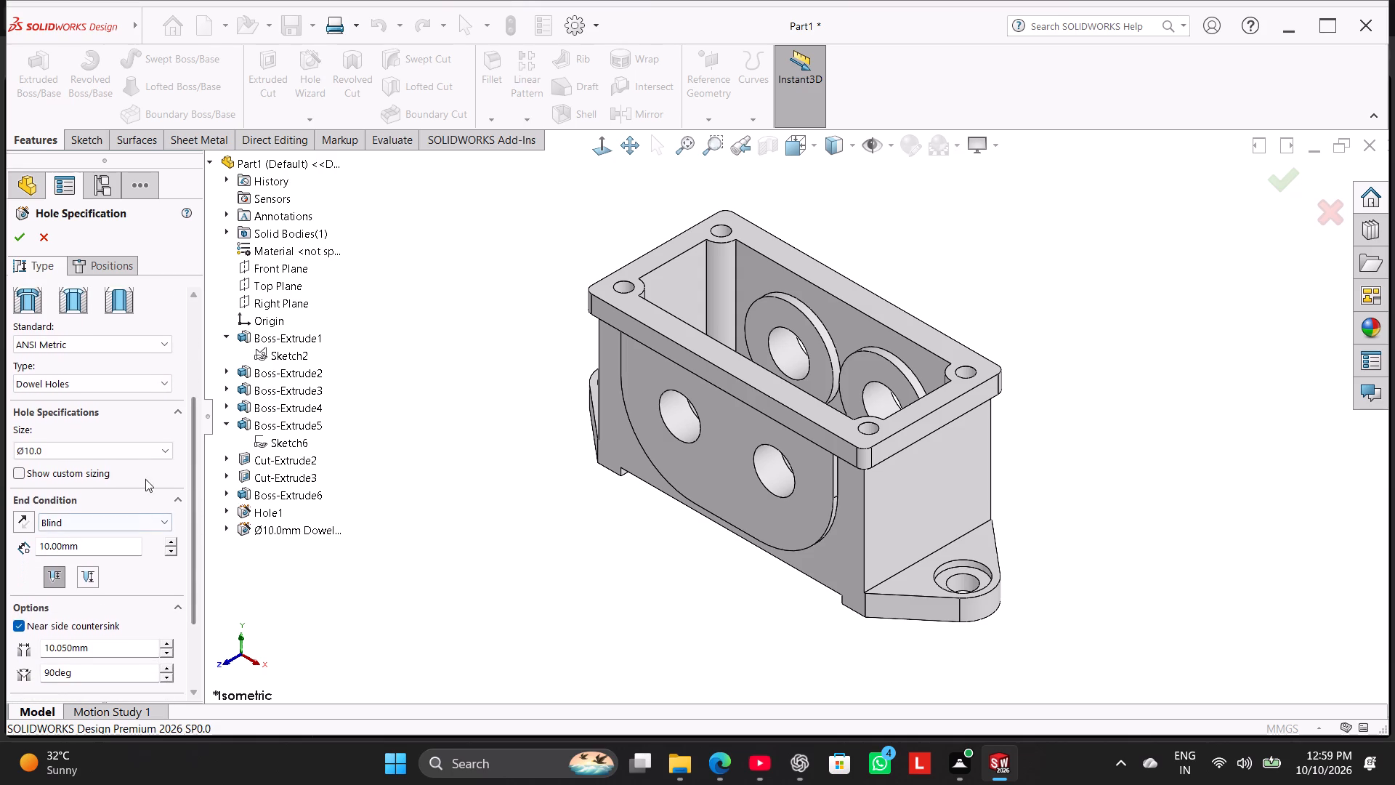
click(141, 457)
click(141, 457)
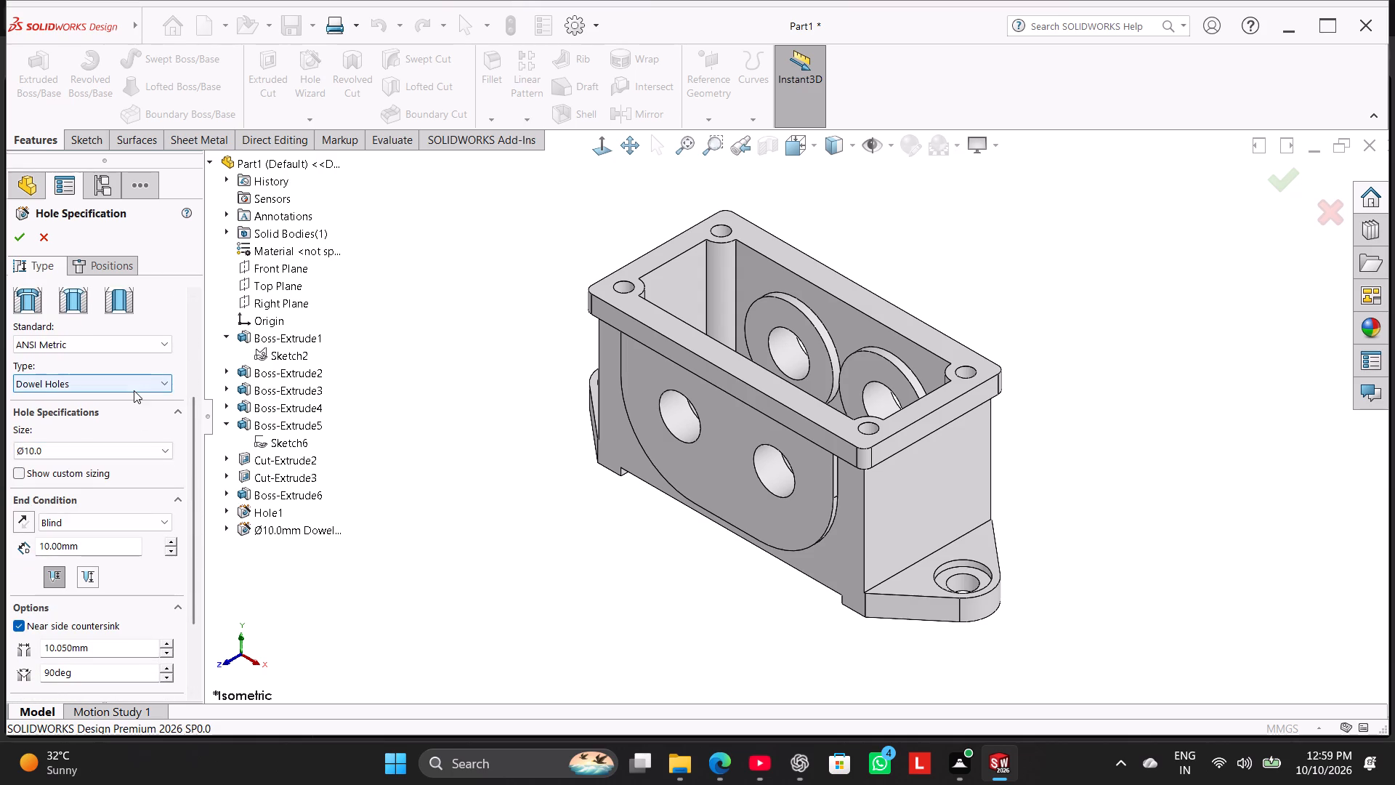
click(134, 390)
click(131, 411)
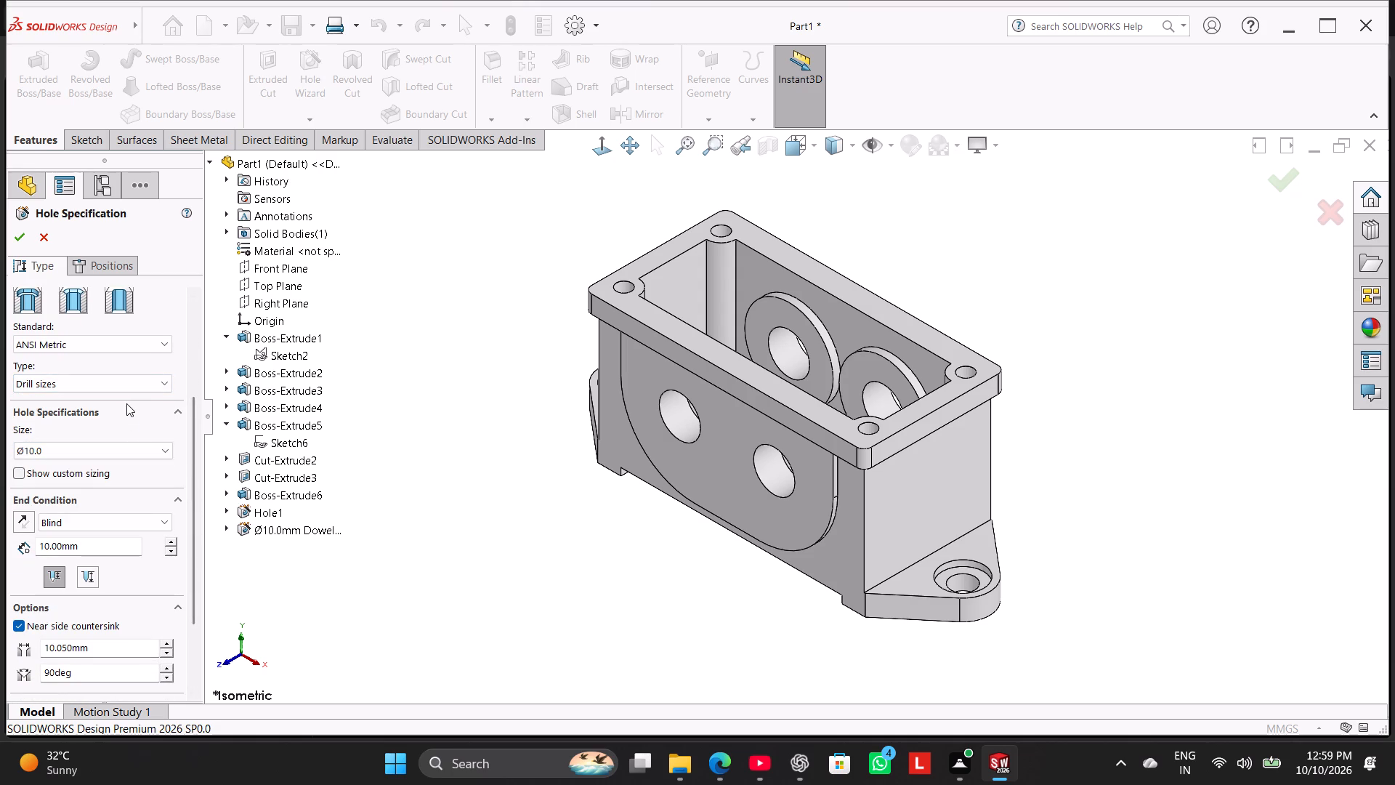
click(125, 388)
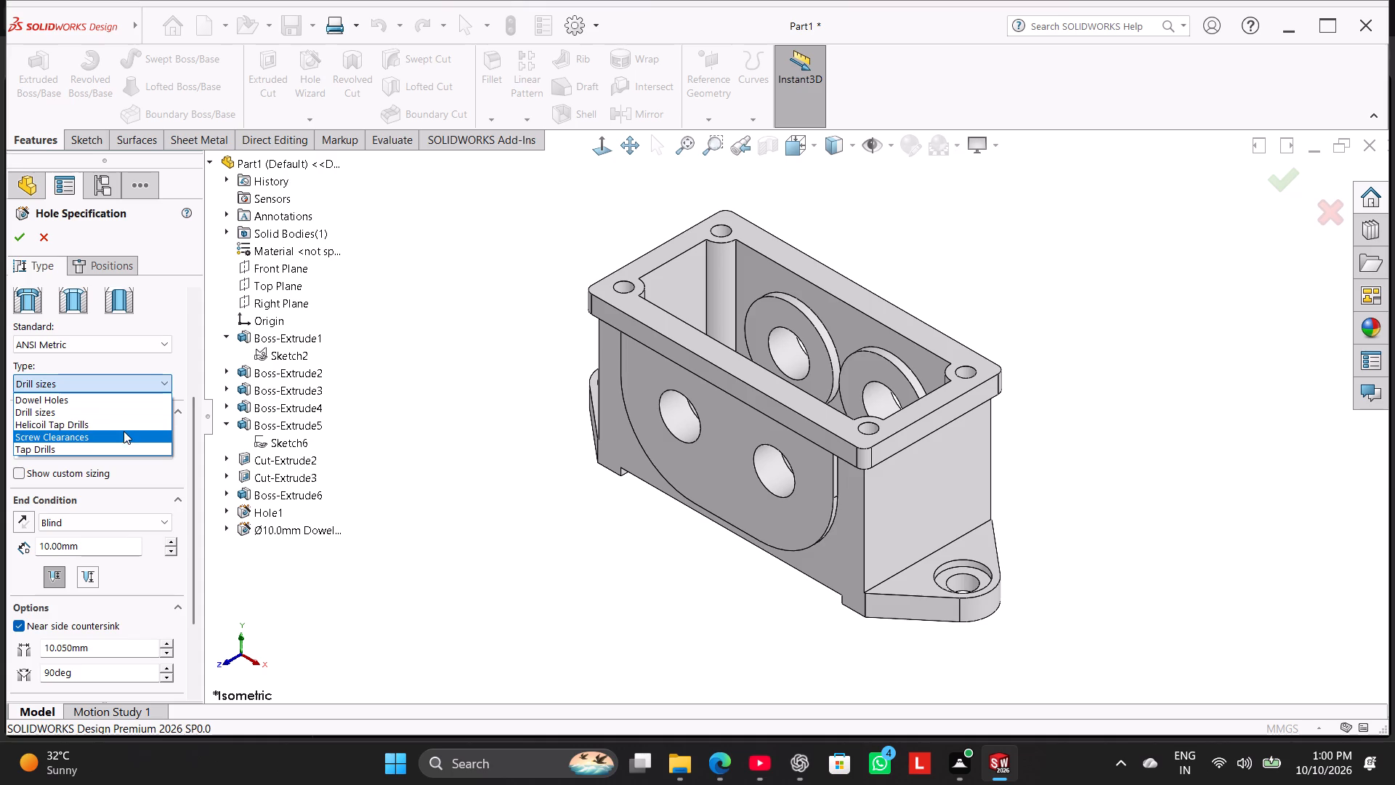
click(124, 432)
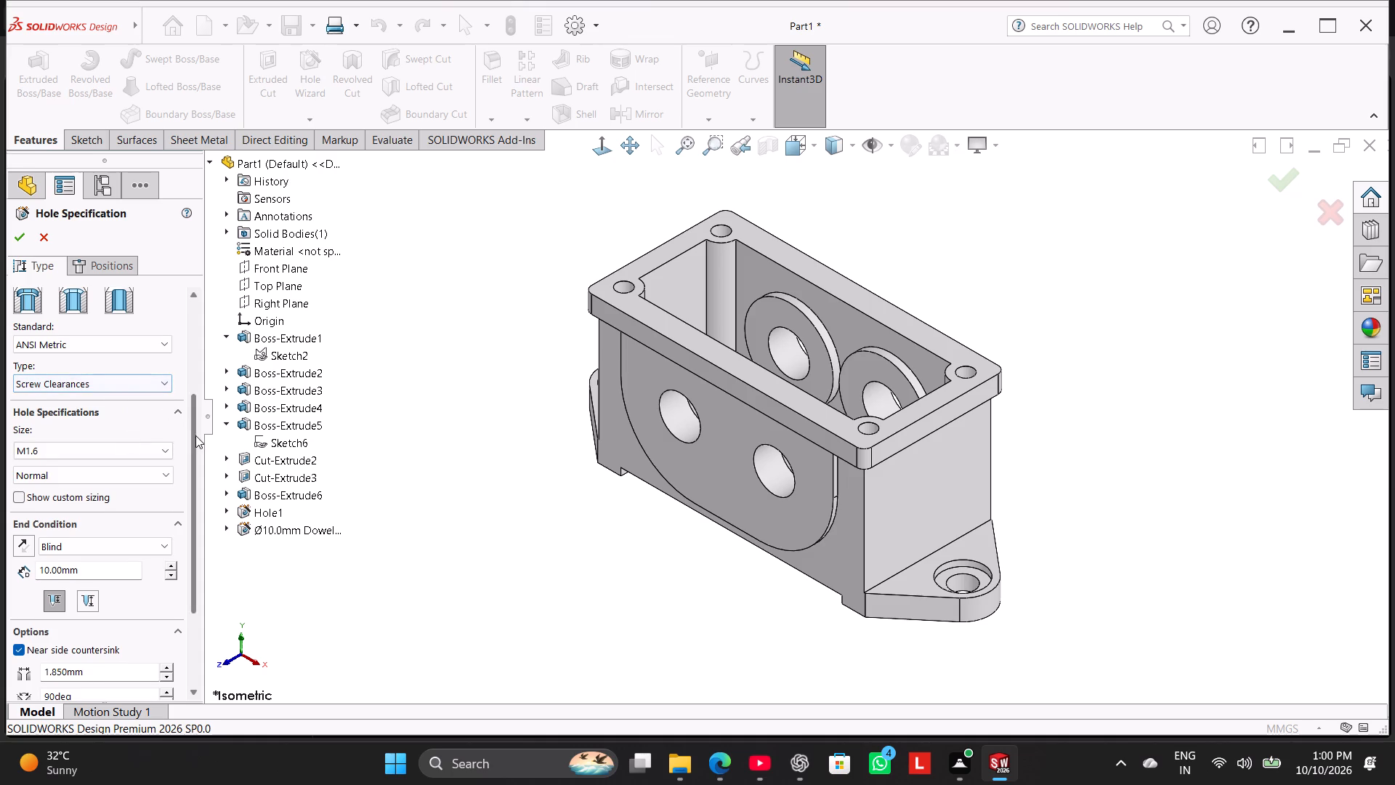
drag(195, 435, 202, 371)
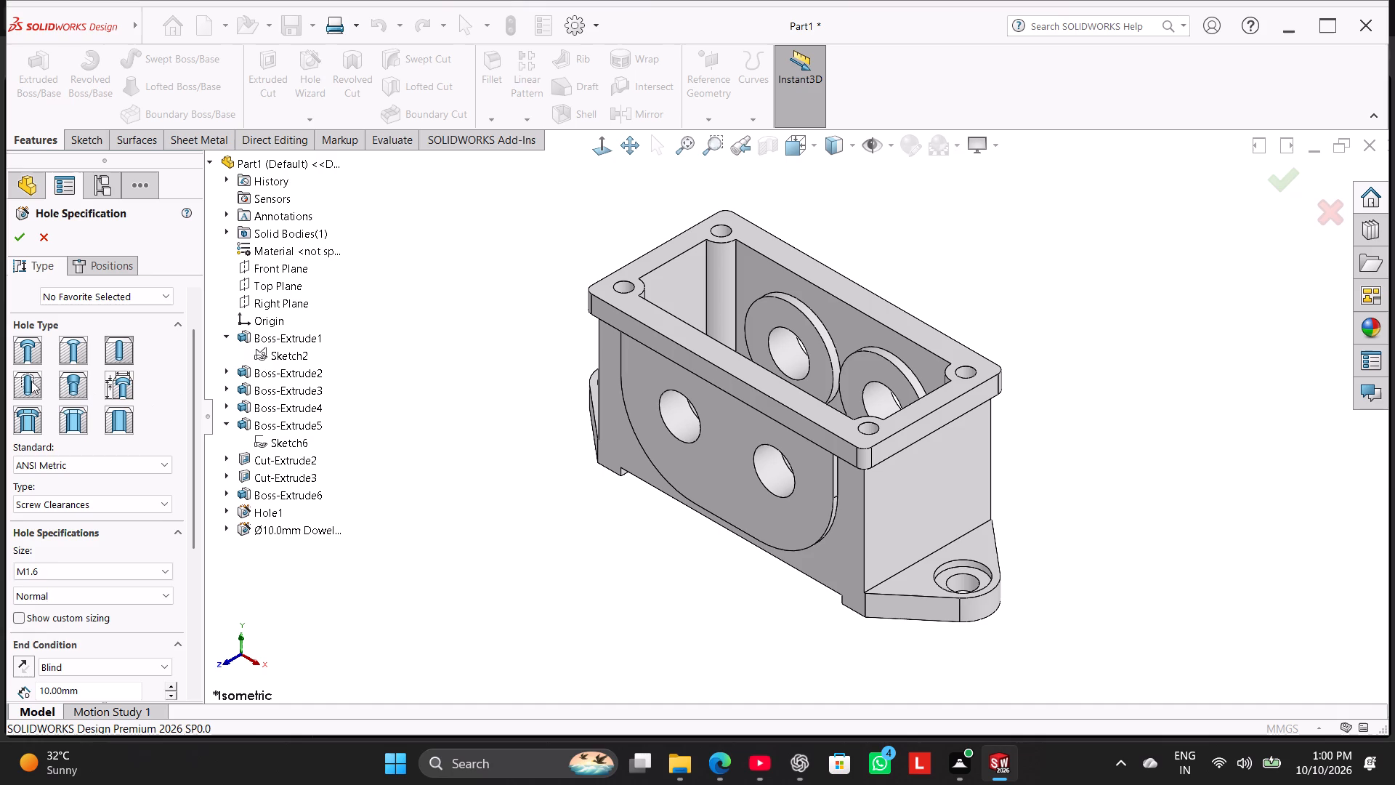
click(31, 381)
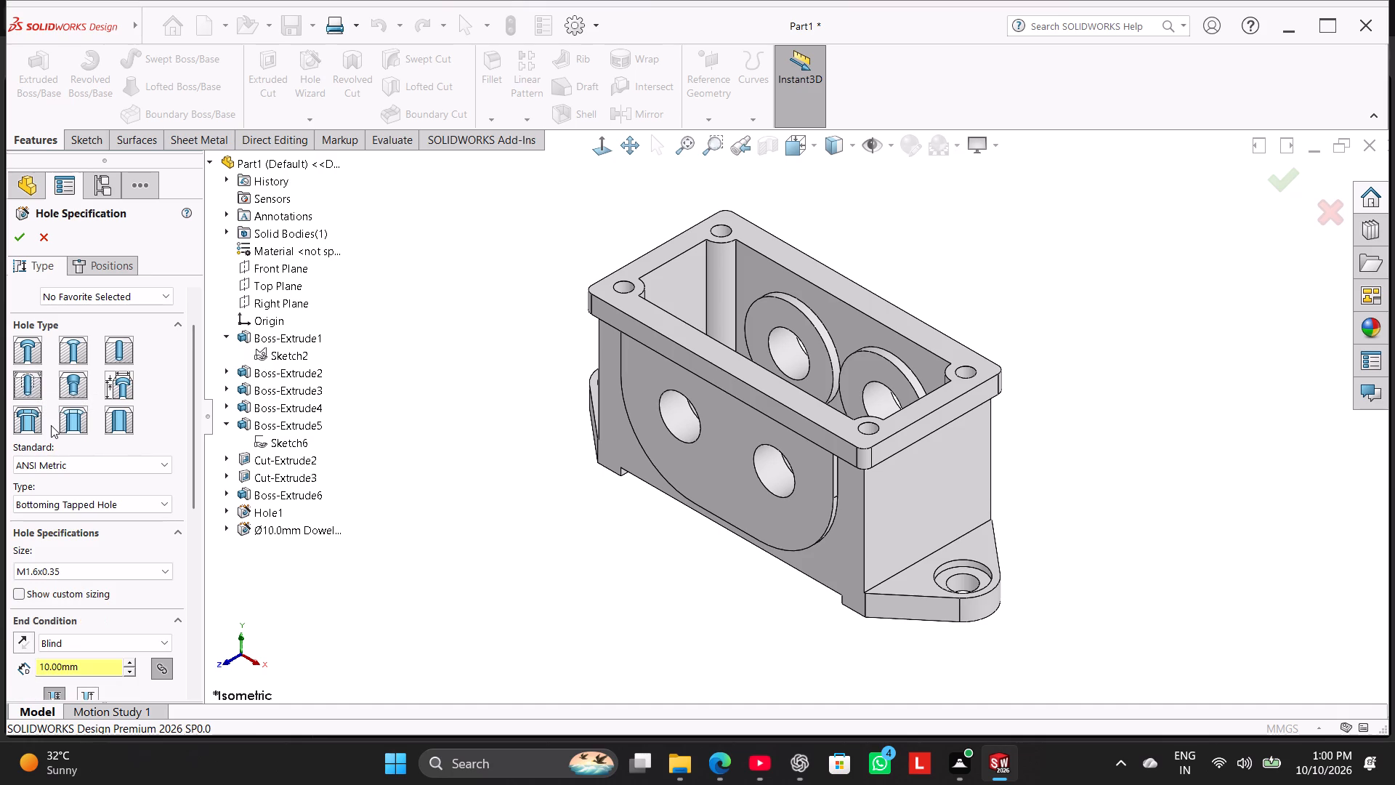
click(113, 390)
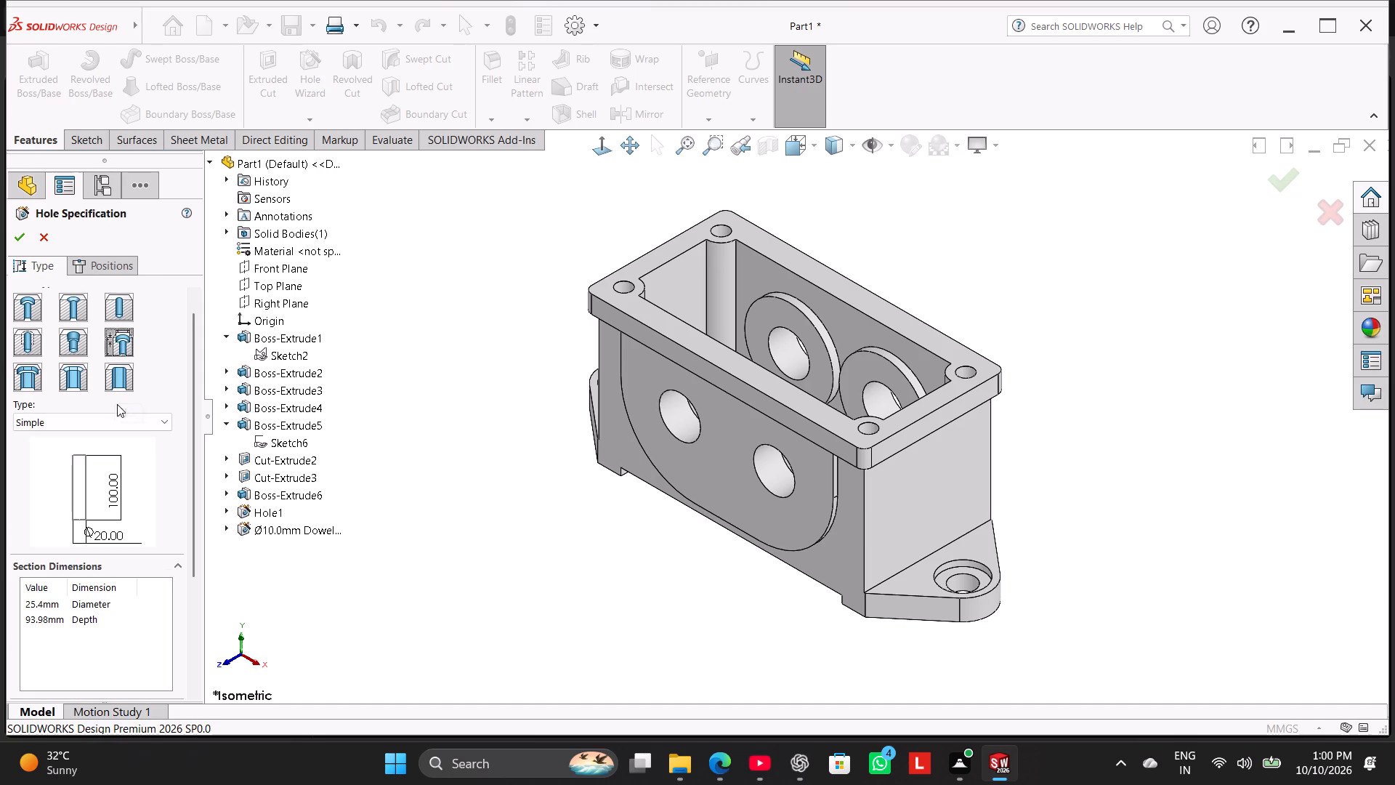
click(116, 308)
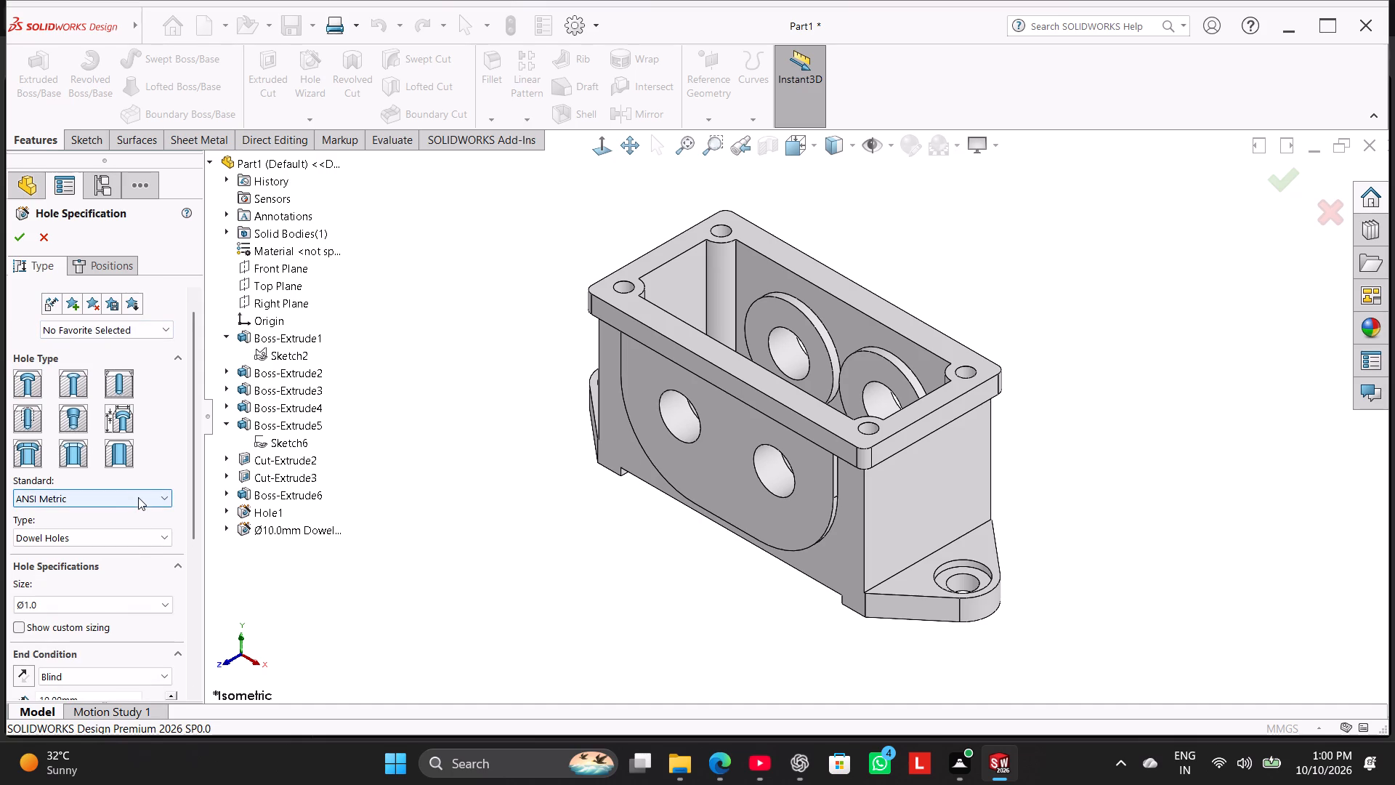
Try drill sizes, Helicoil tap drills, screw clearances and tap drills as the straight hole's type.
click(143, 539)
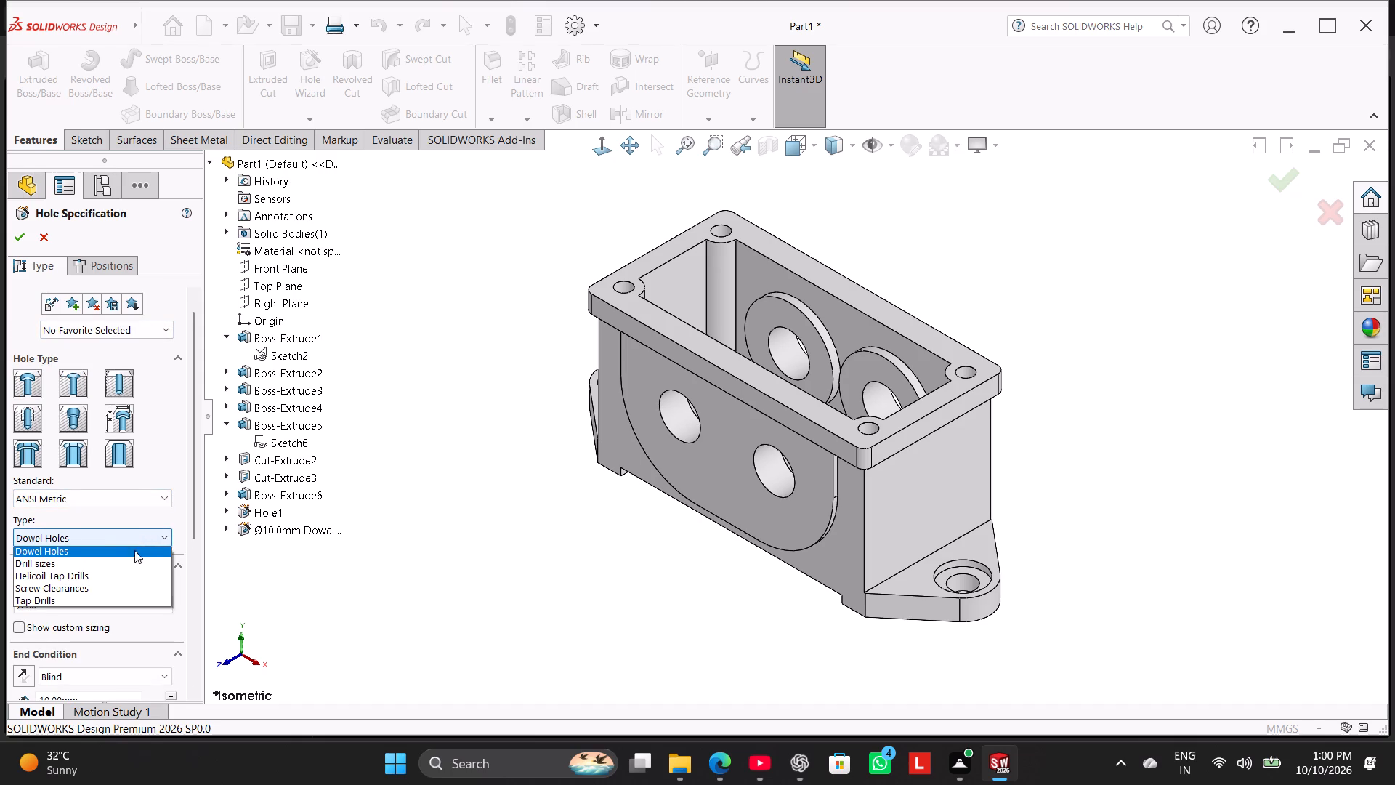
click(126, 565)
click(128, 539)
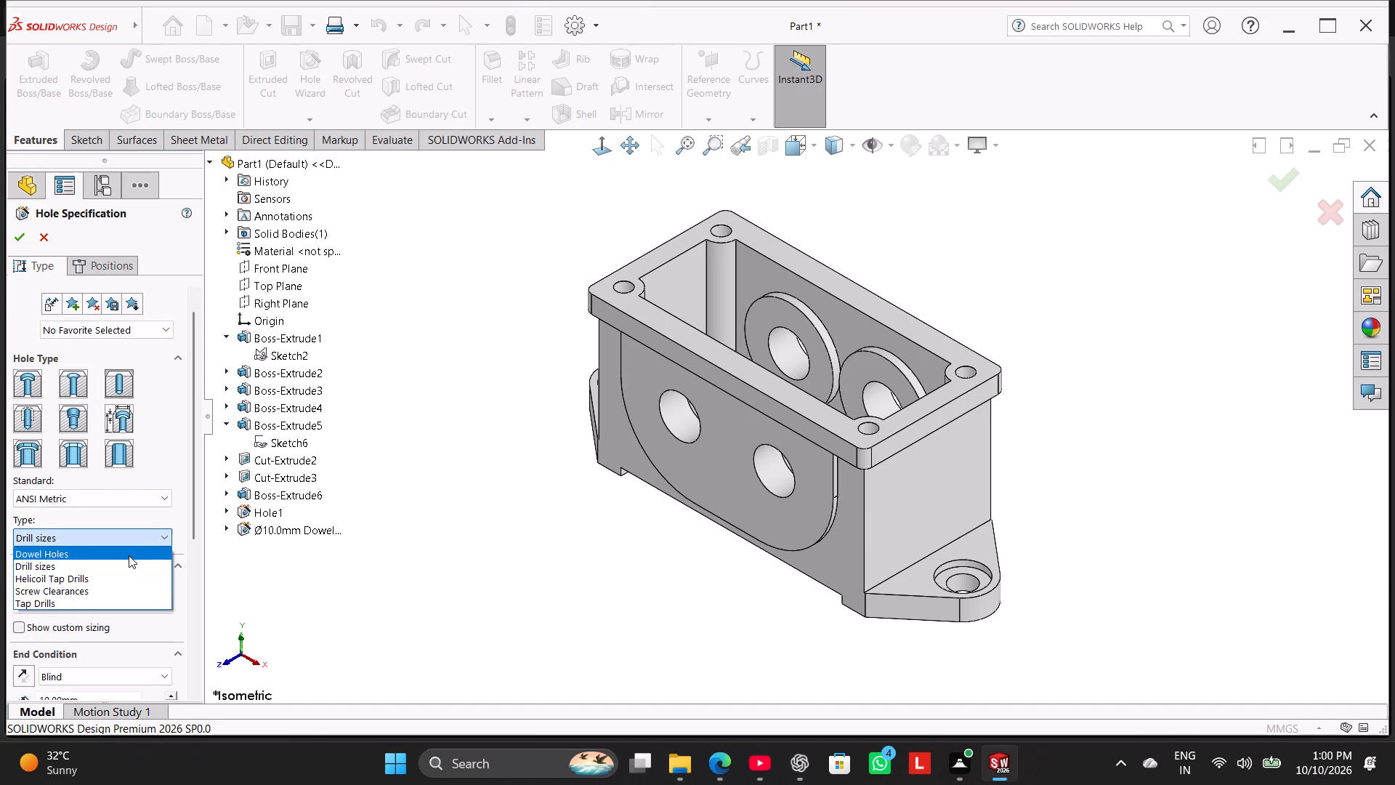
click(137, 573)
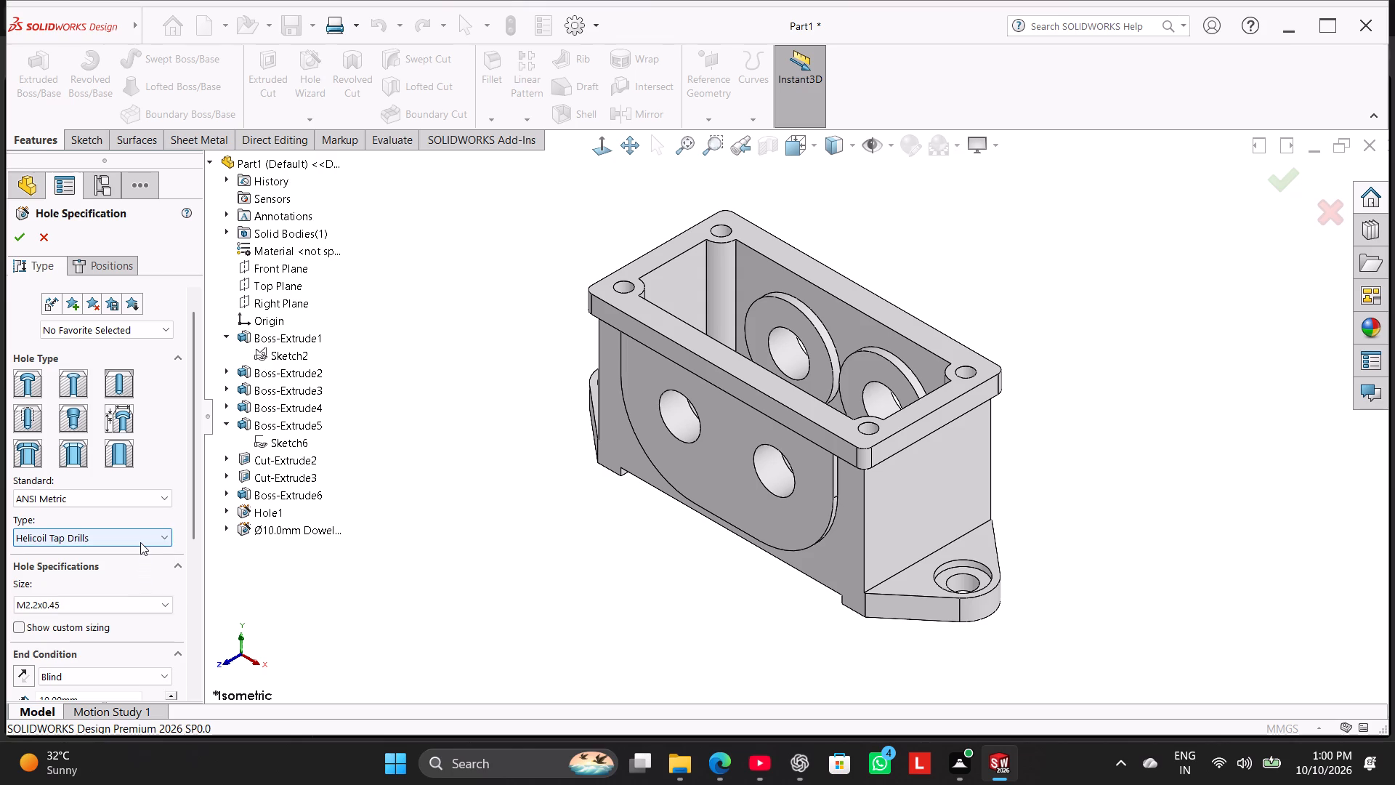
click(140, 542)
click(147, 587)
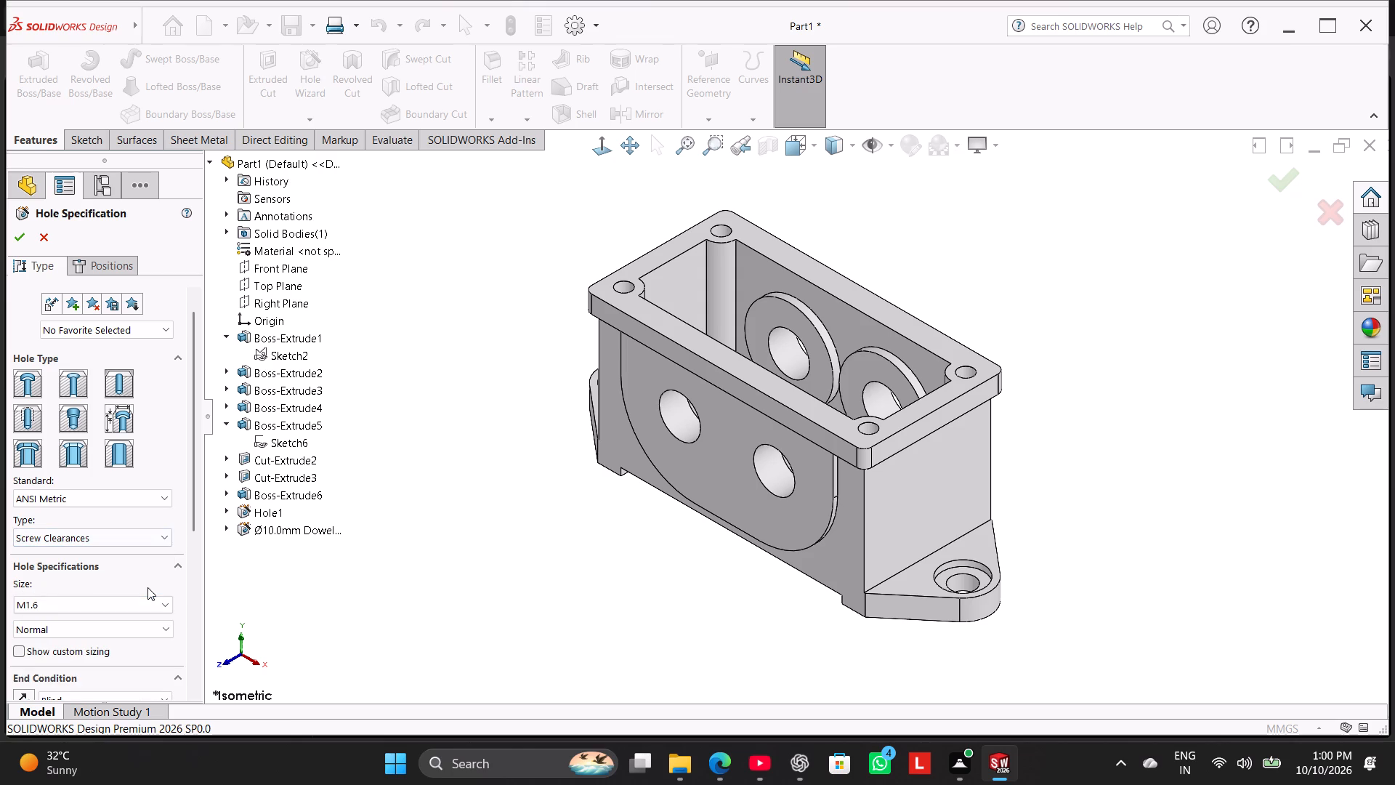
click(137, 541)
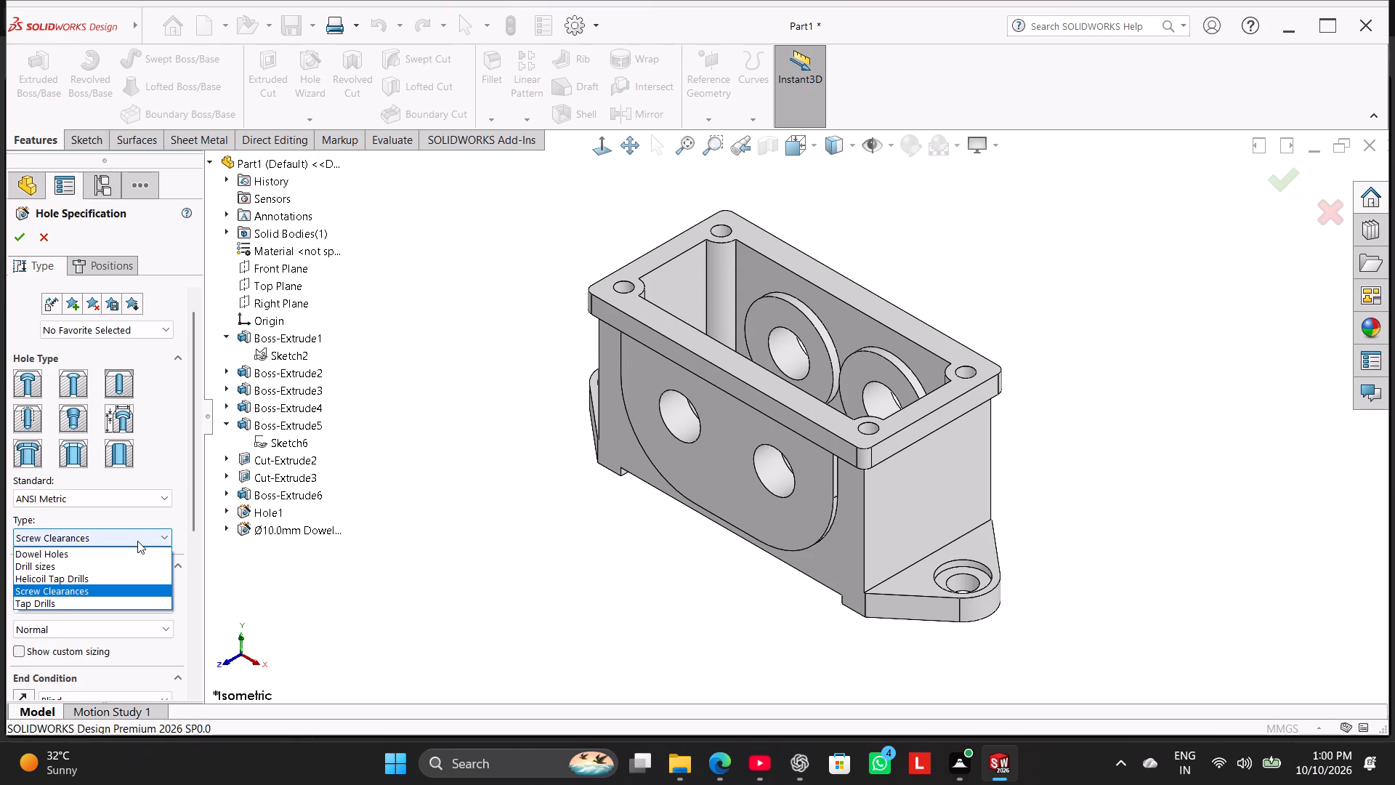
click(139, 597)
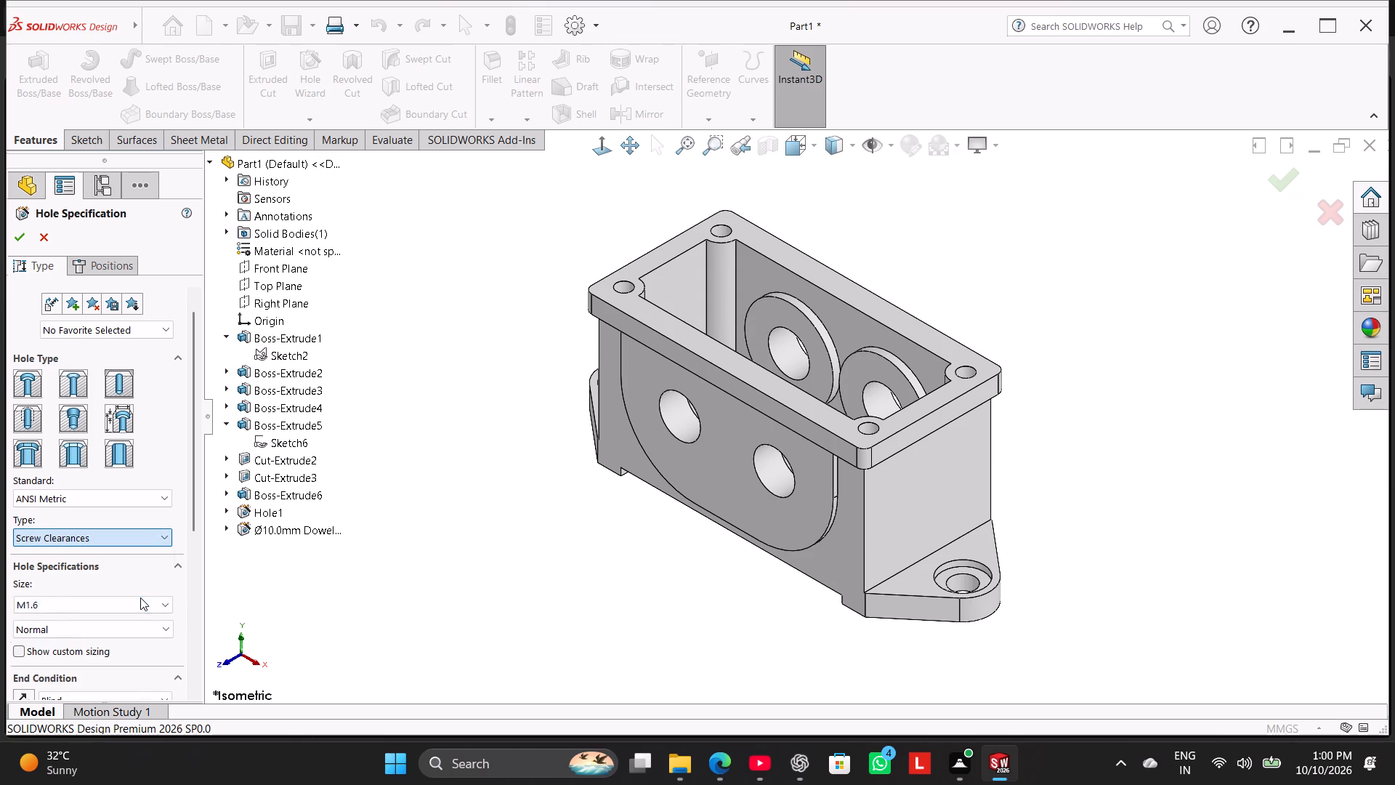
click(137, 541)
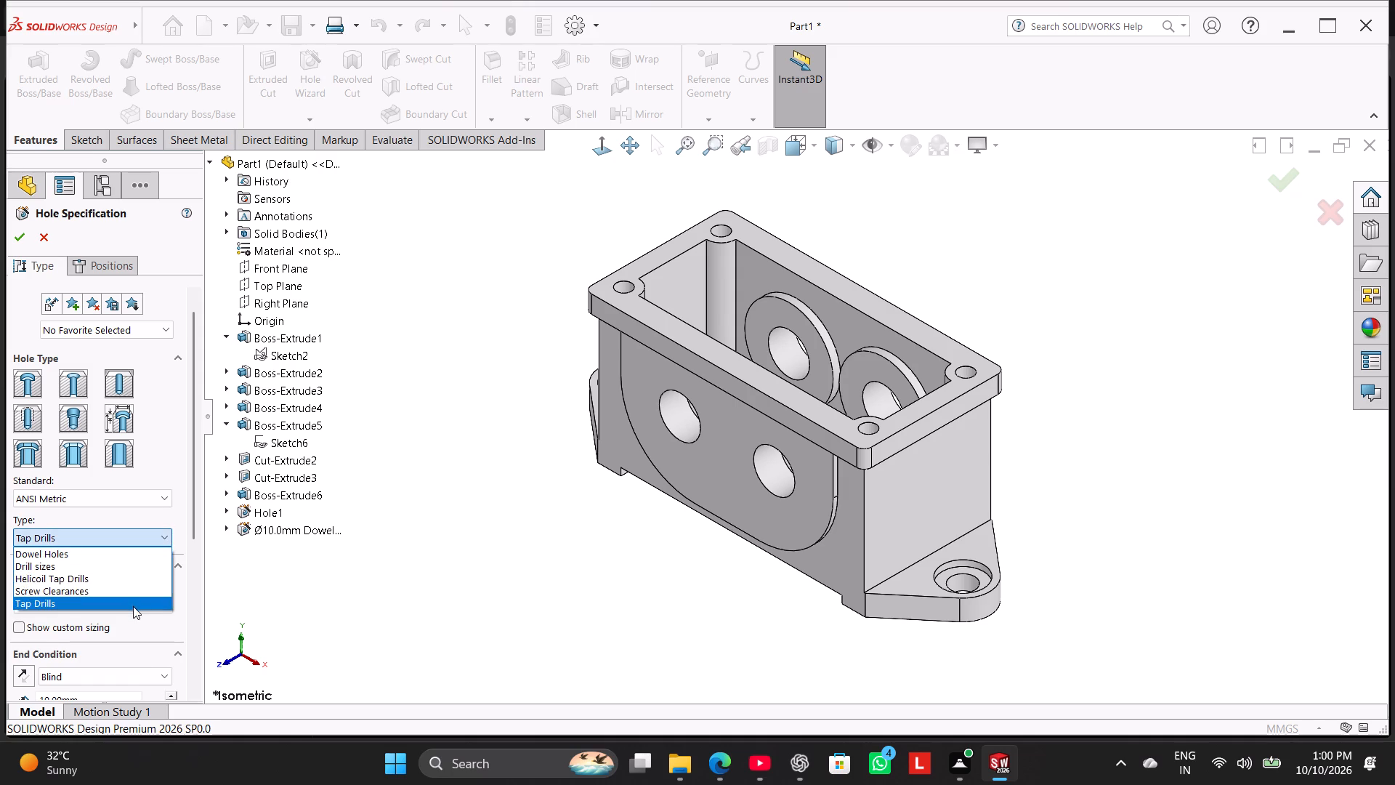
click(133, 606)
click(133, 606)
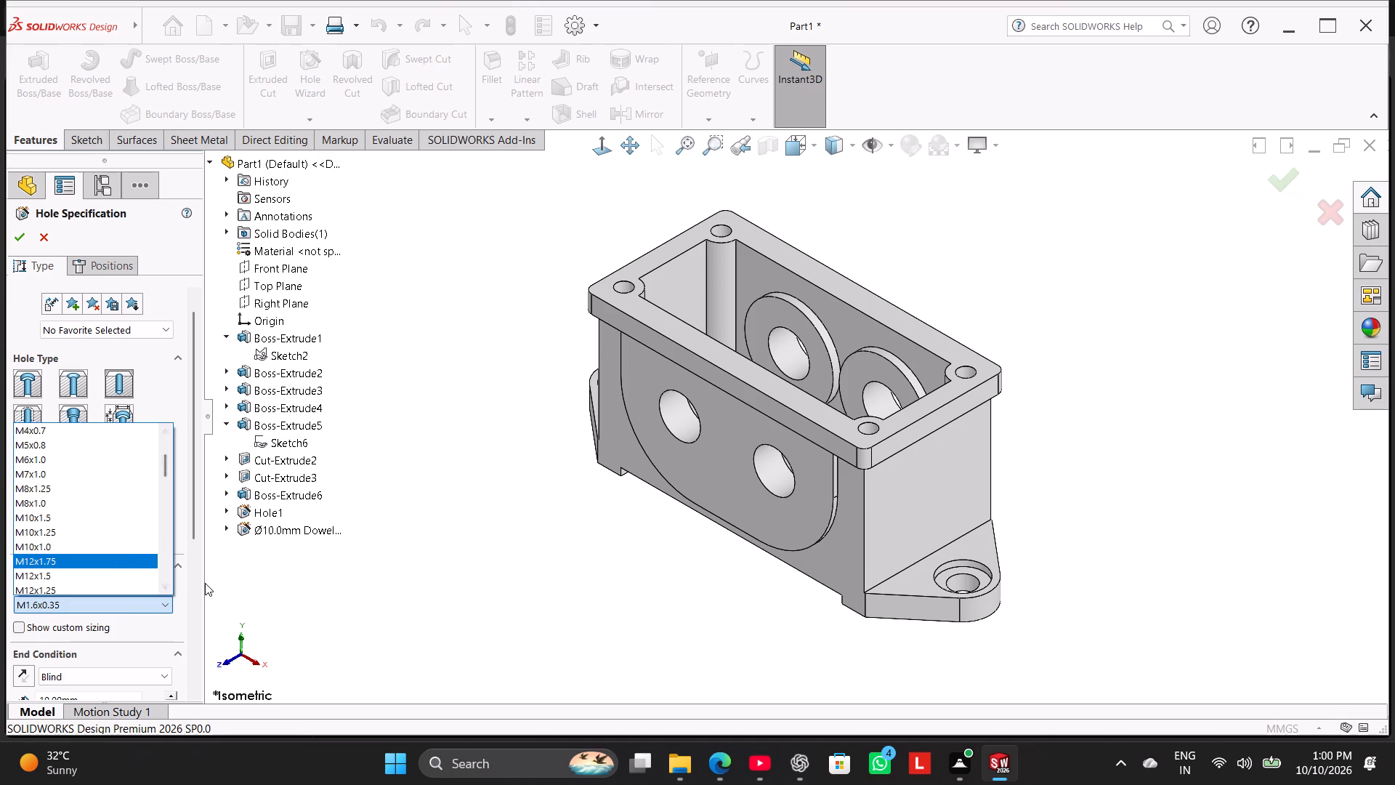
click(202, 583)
Configure the straight hole as an M10 screw clearance with an Up To Next end condition.
click(137, 544)
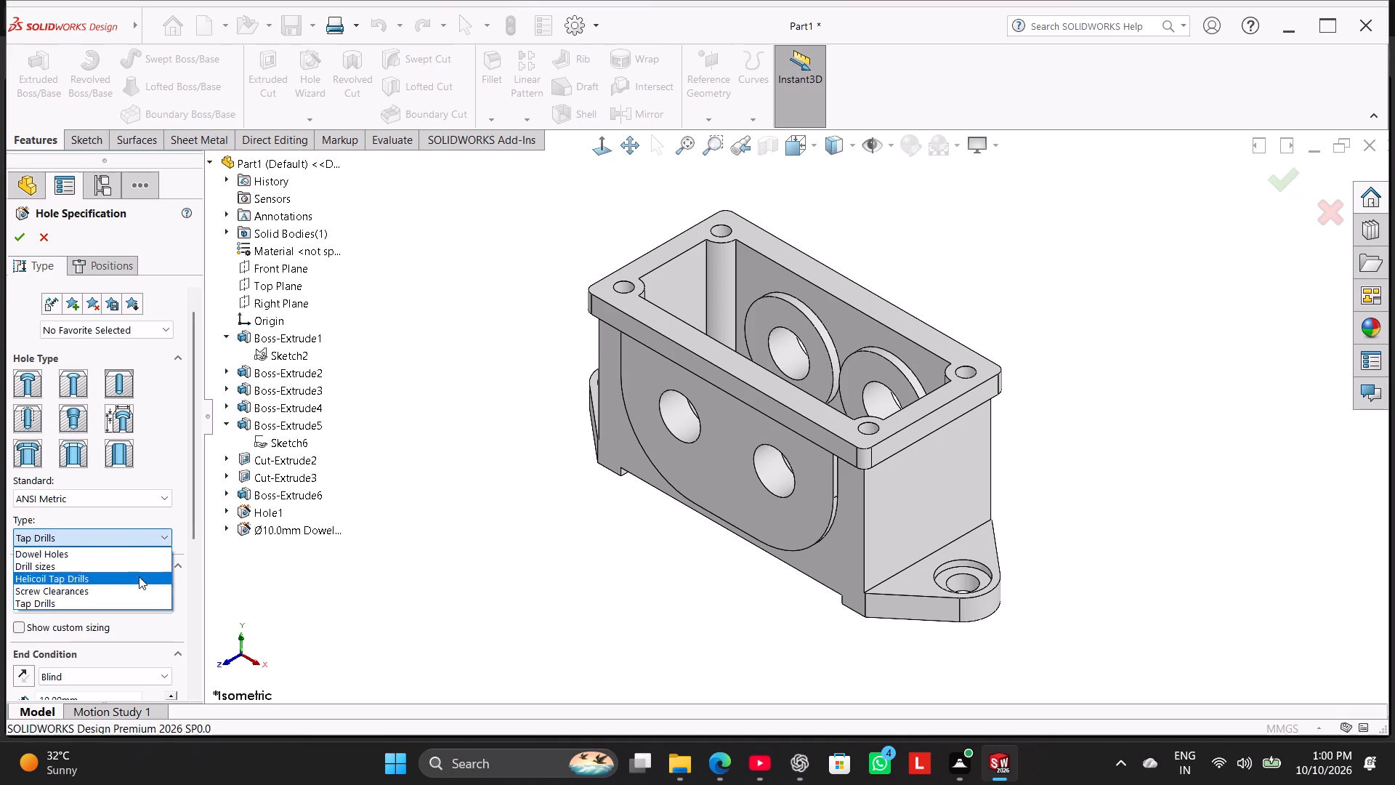
click(140, 587)
click(139, 600)
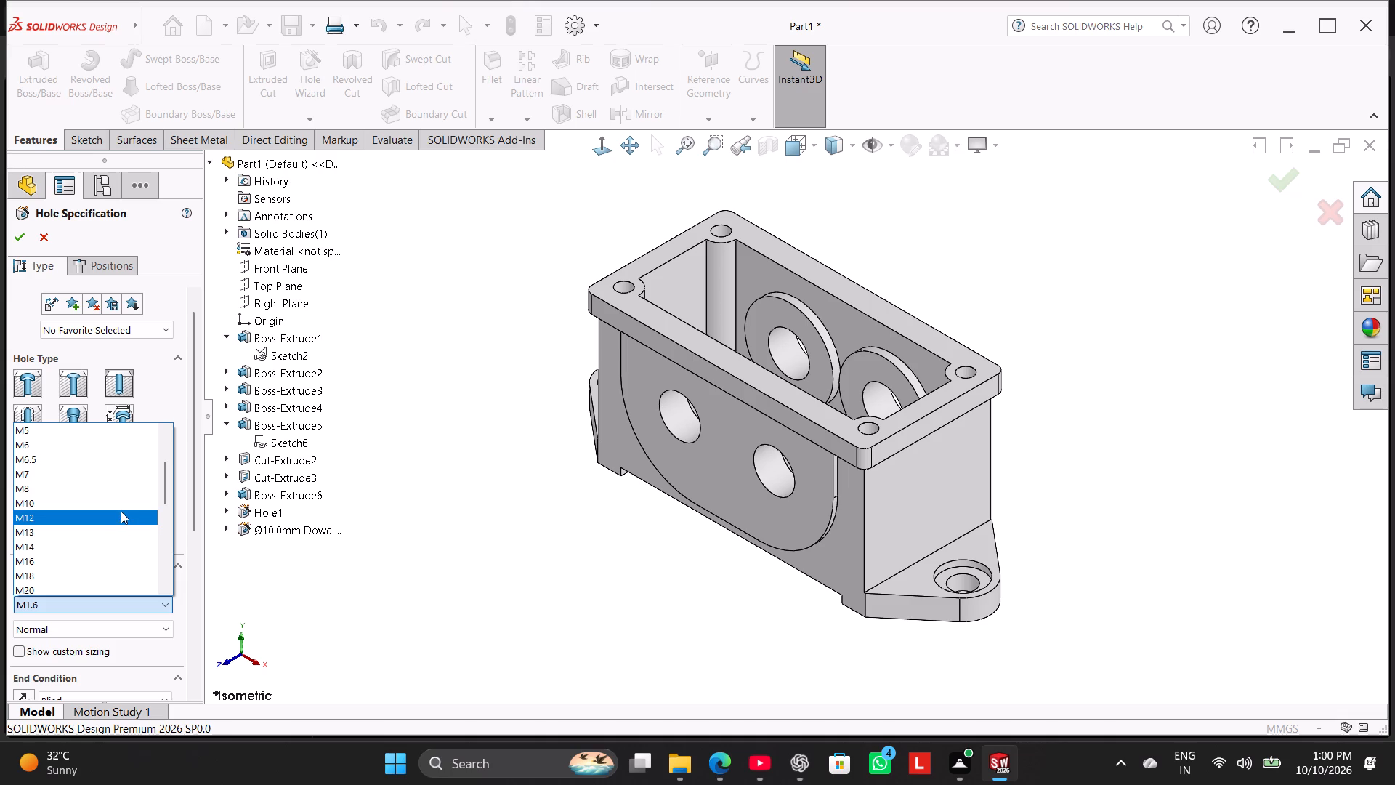
click(119, 509)
drag(195, 521, 195, 546)
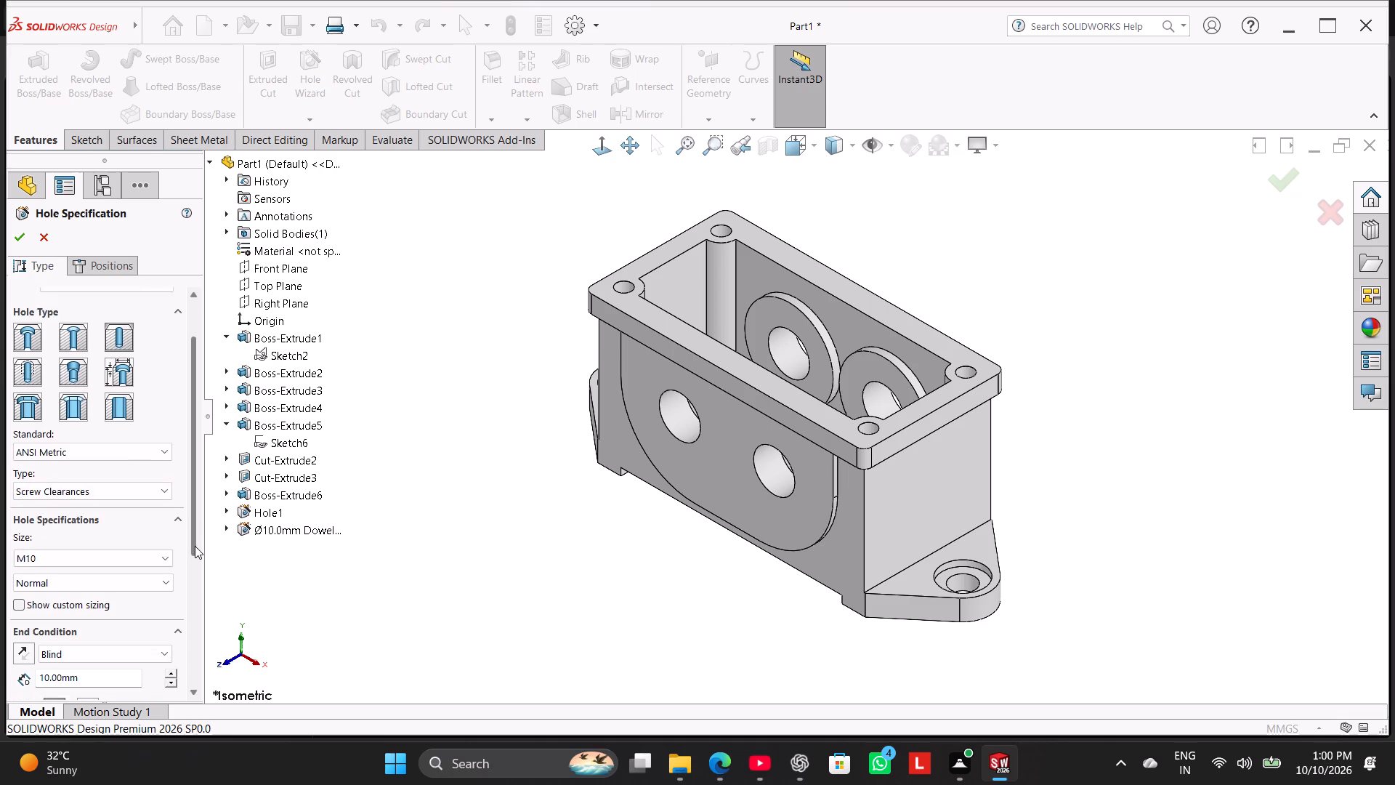
drag(195, 546, 193, 592)
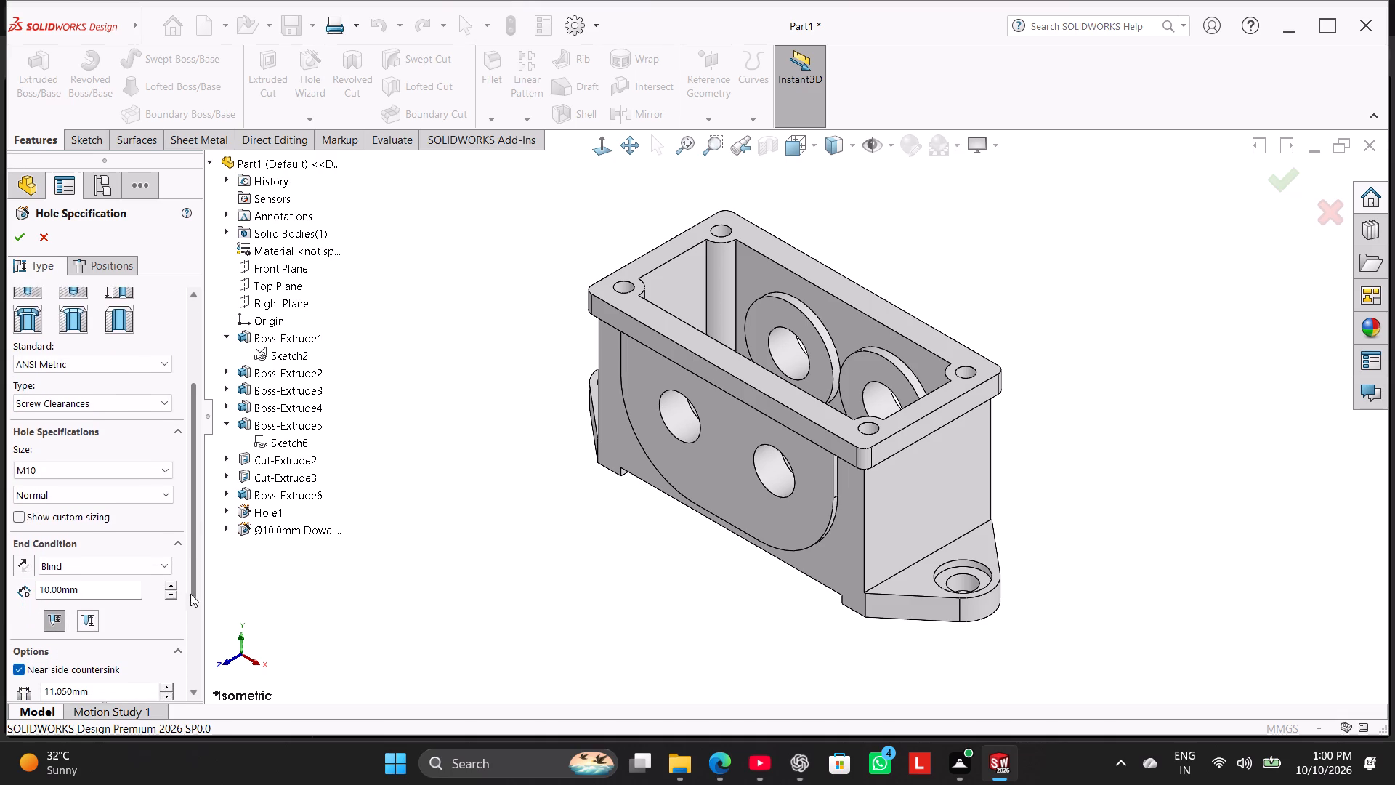
click(130, 569)
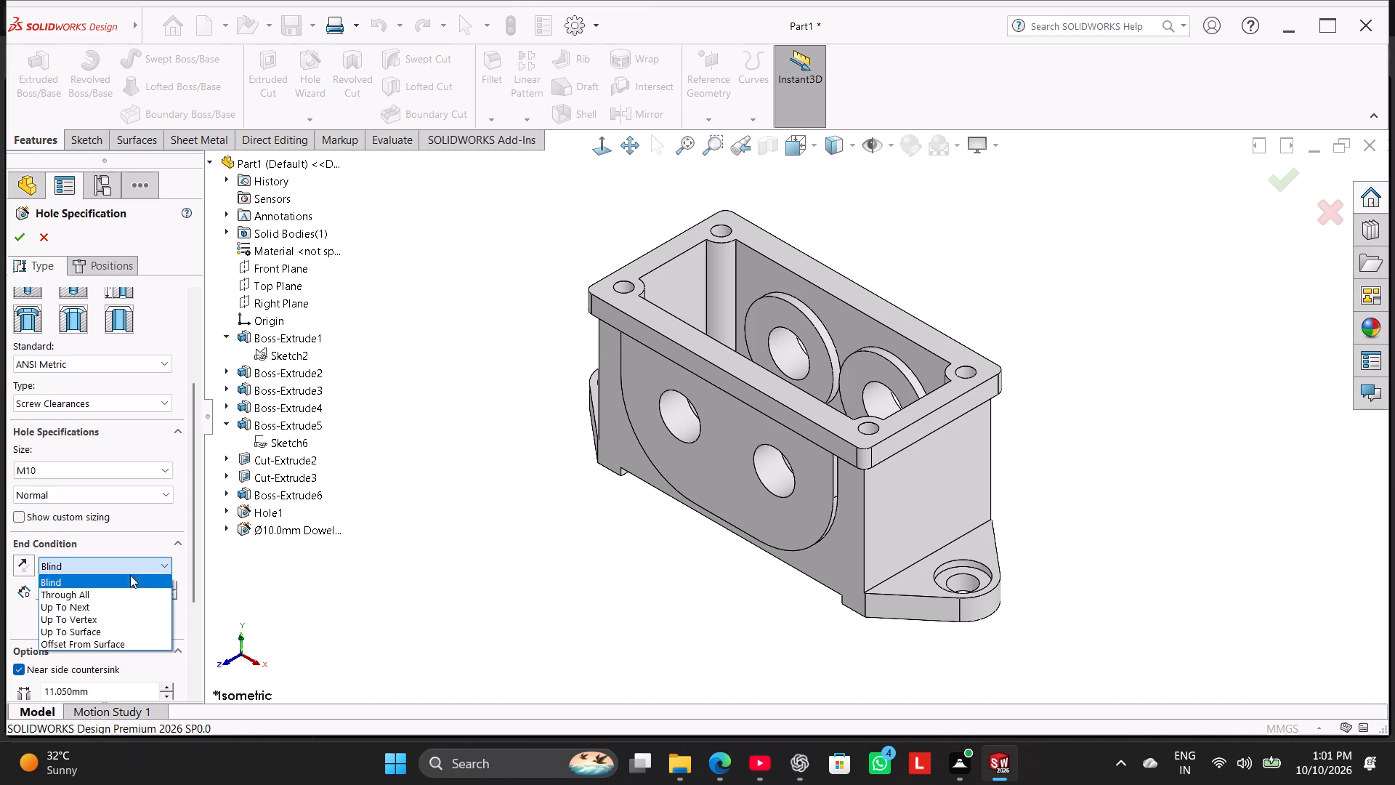
click(129, 602)
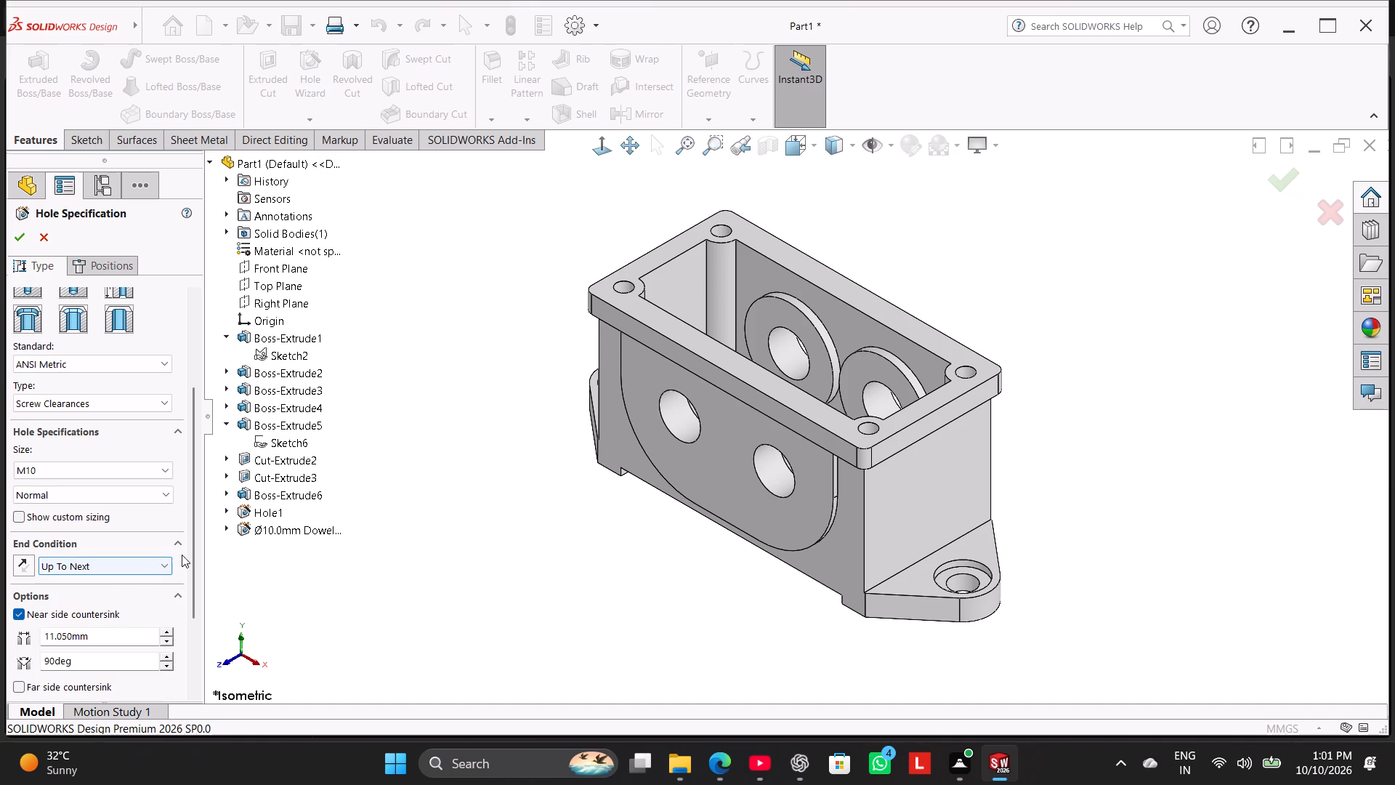
drag(193, 544, 161, 631)
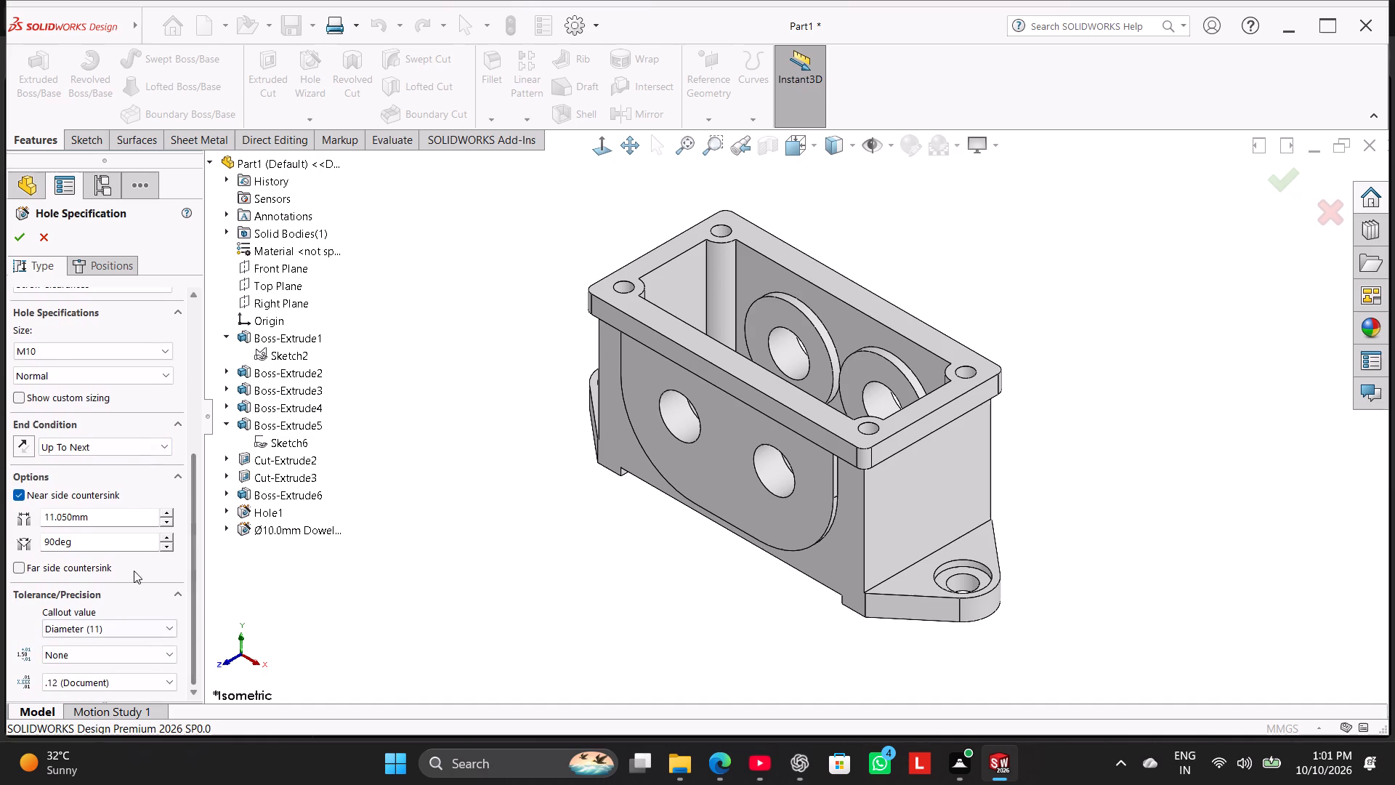
Position the holes on the U-shaped front face and sketch a circle of about 27 mm radius centred on its left bore.
click(108, 262)
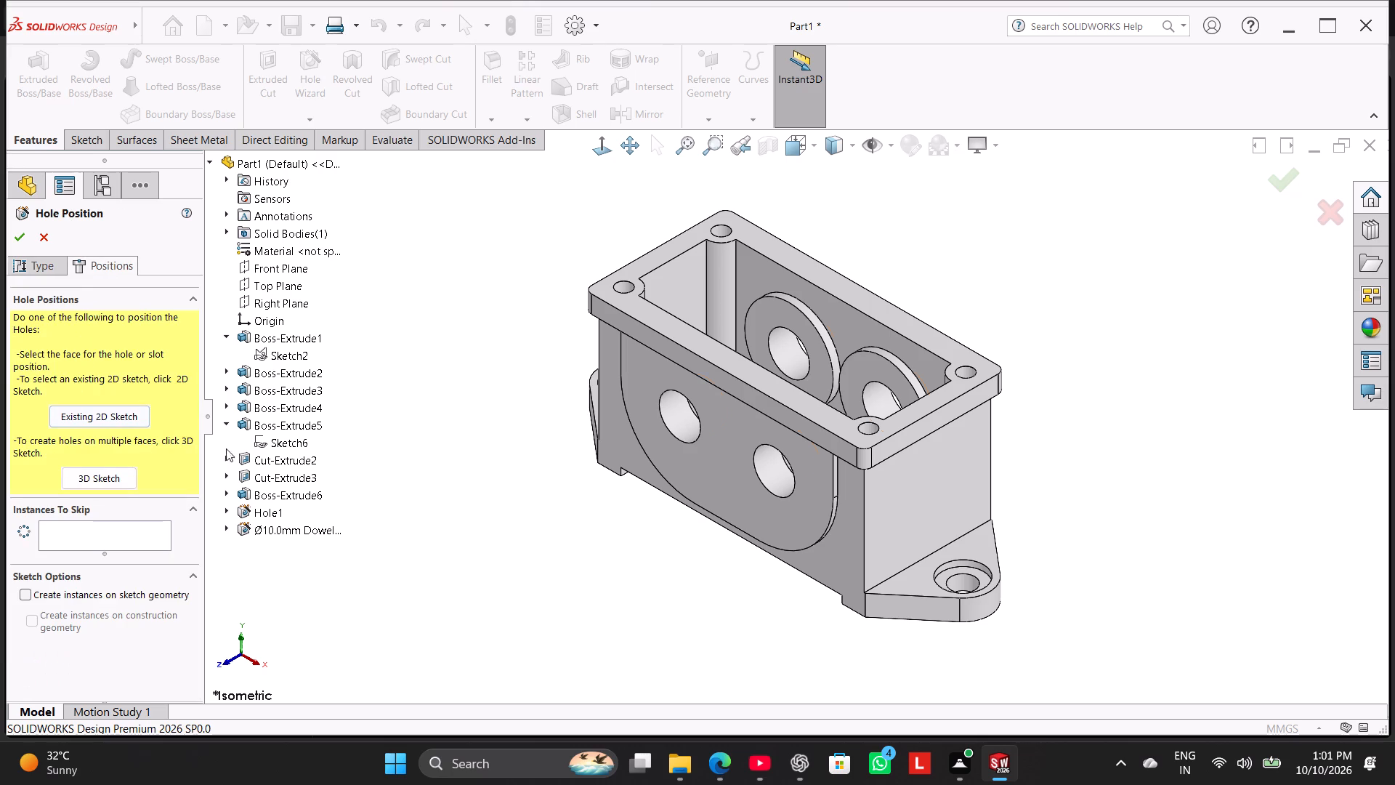
click(132, 540)
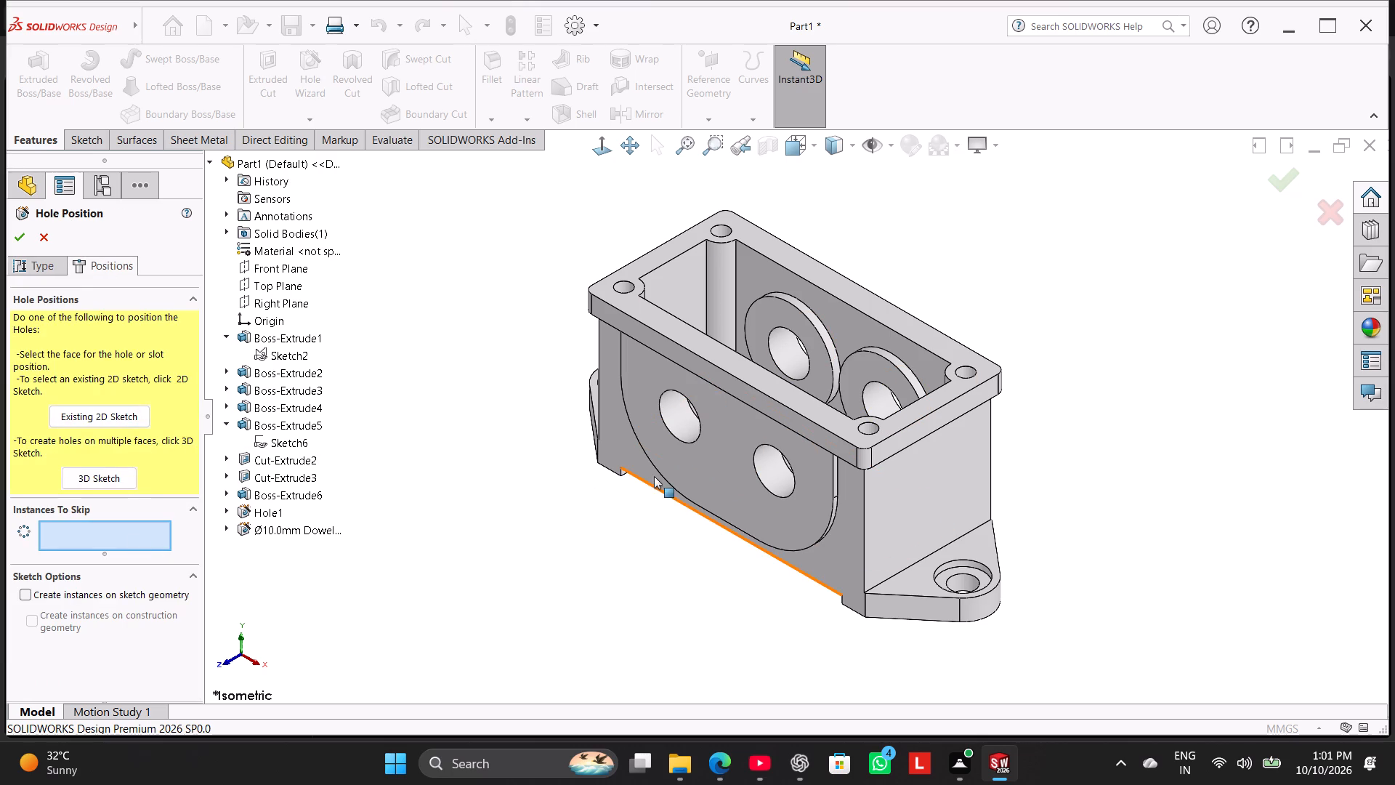
click(695, 483)
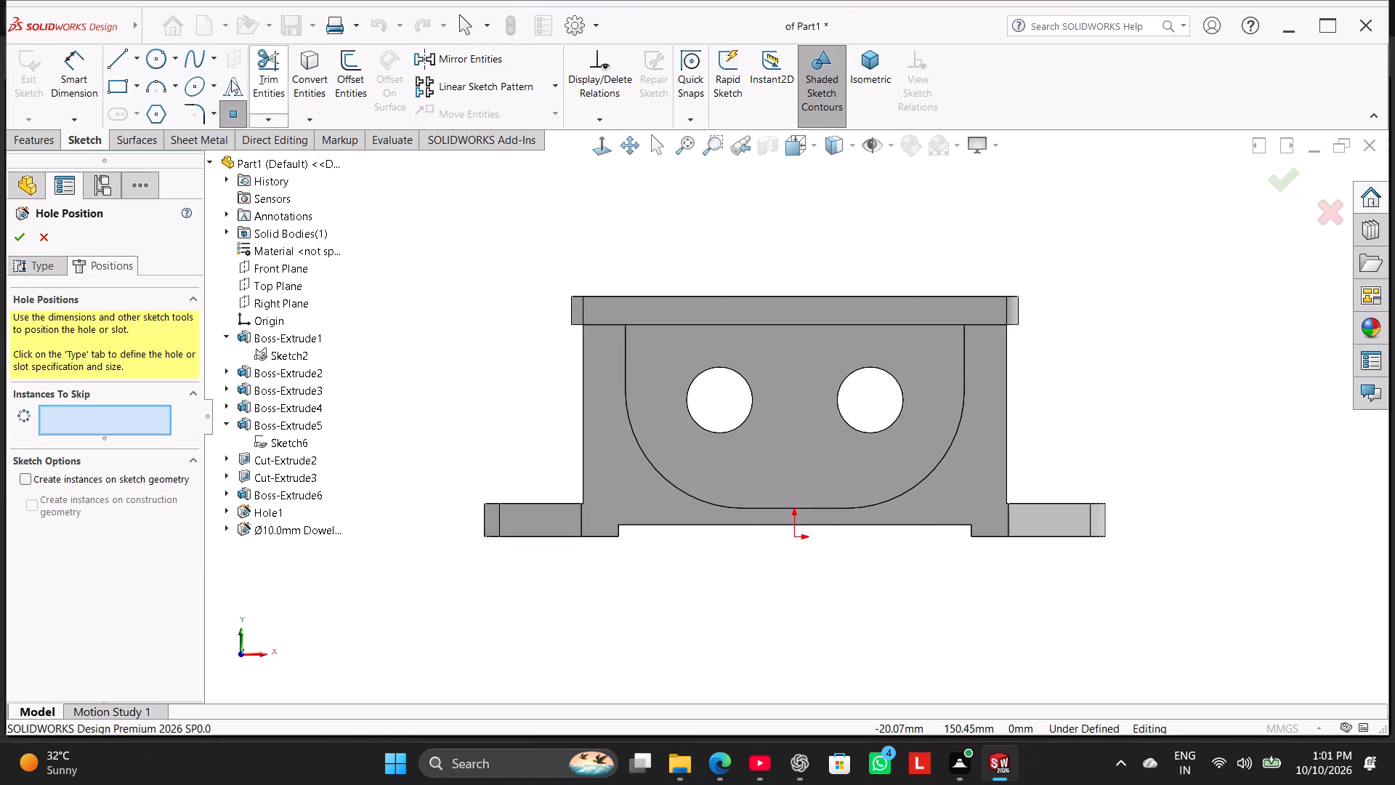
click(176, 63)
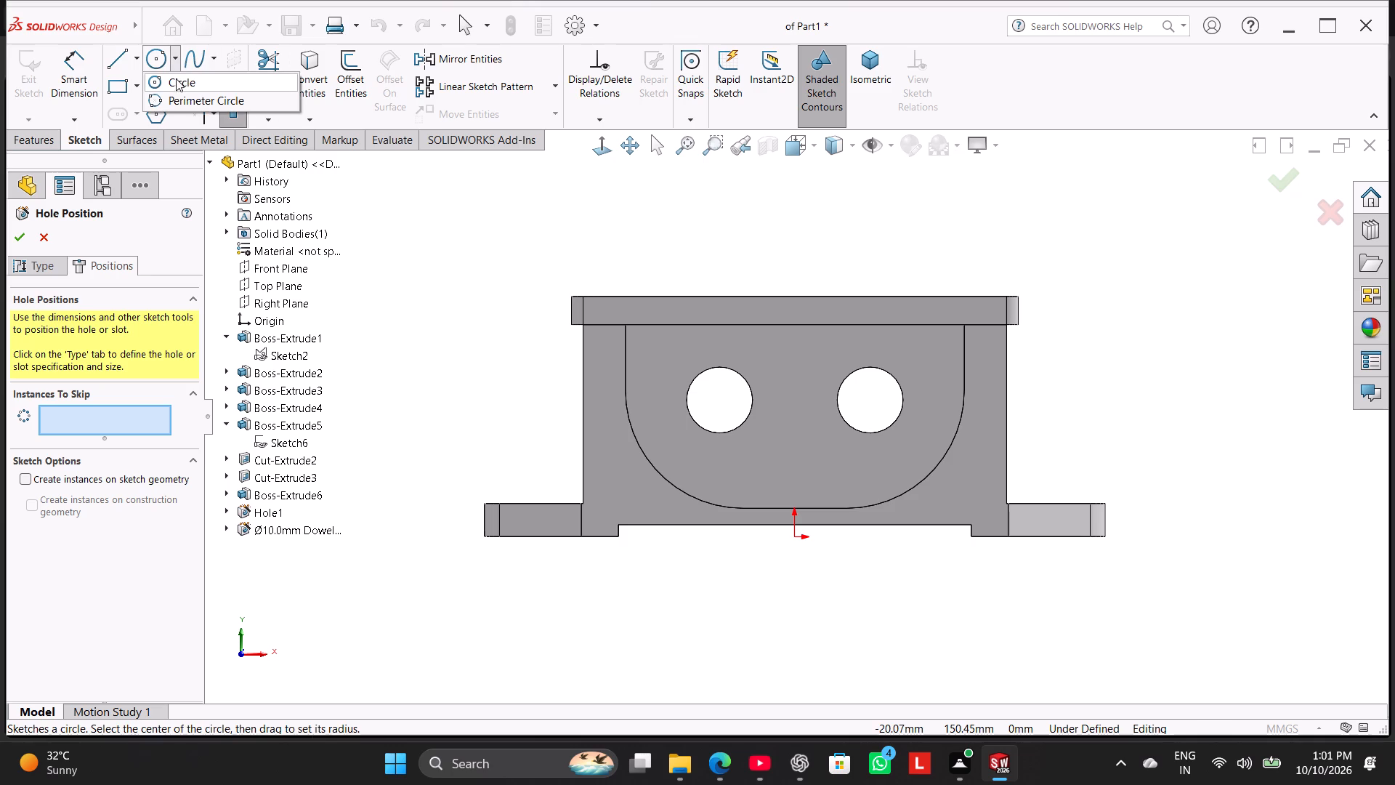
click(182, 81)
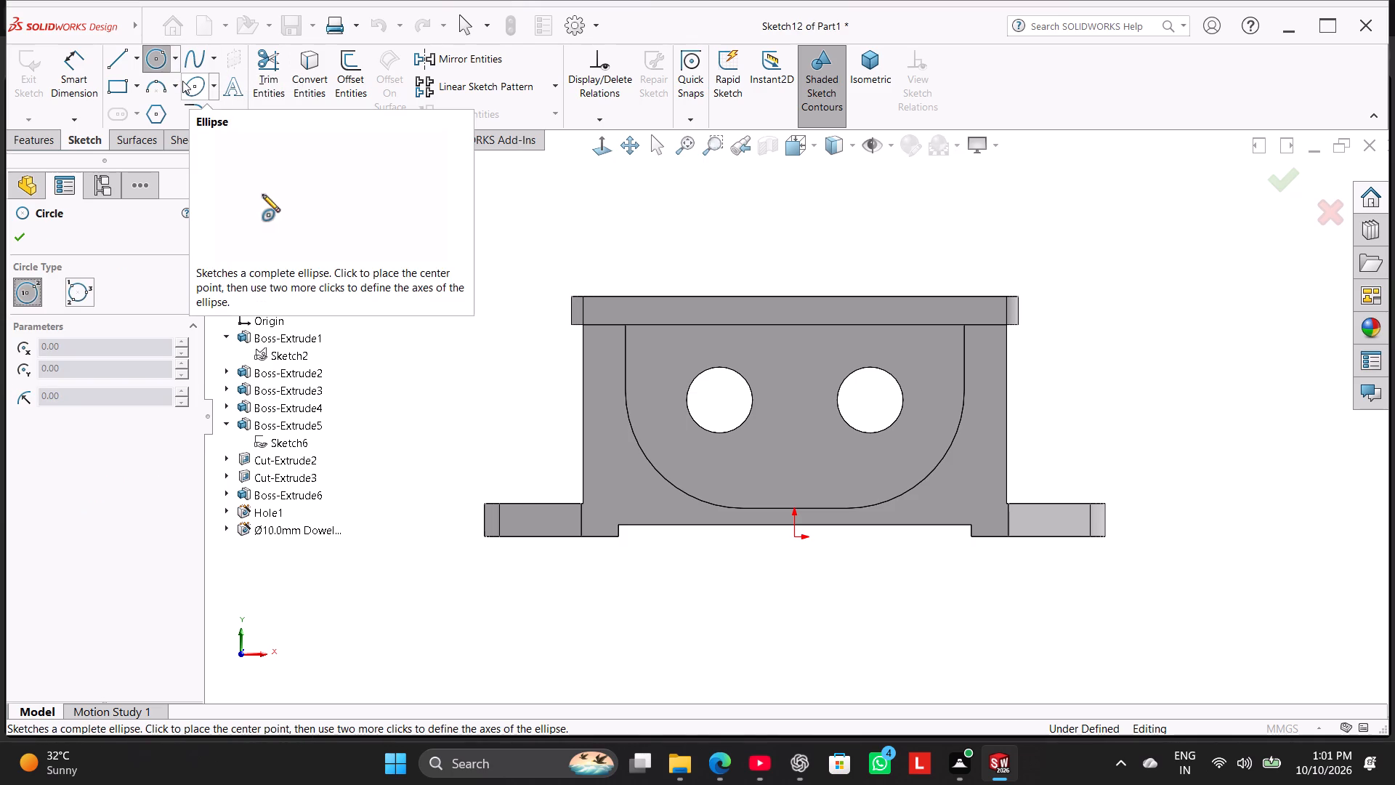
click(720, 399)
click(750, 456)
right_click(724, 255)
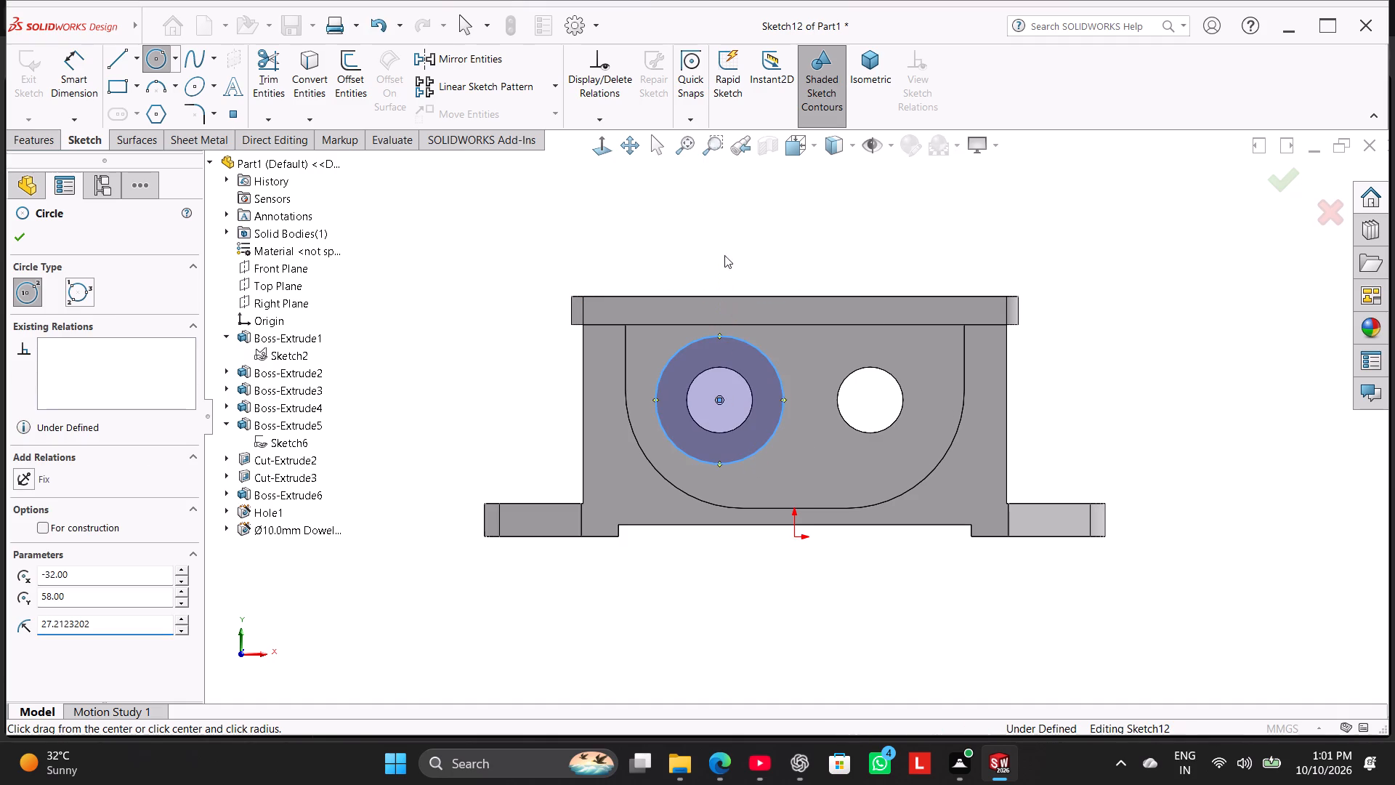
click(743, 265)
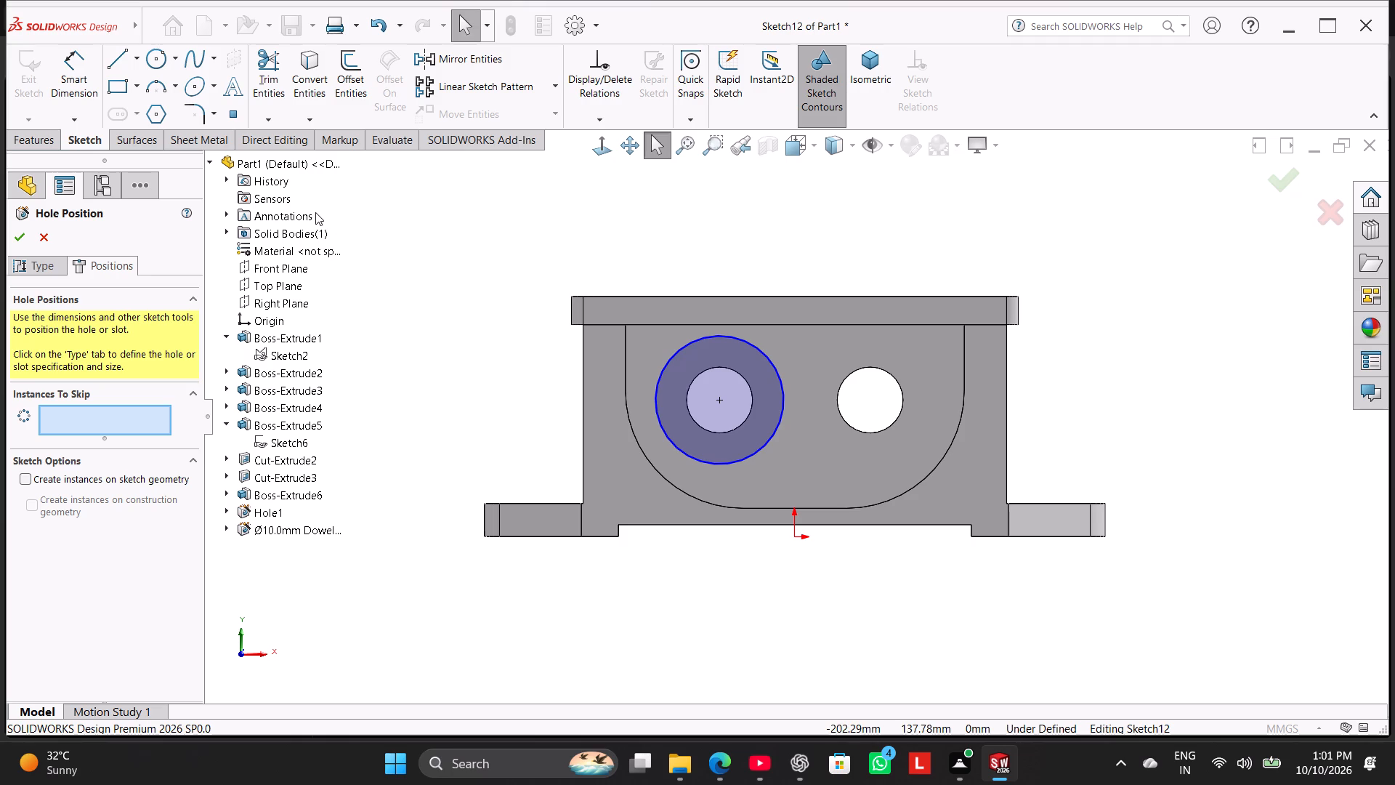
Dimension the new circle around the left bore to a diameter of 44 mm.
click(94, 92)
click(676, 349)
right_click(631, 251)
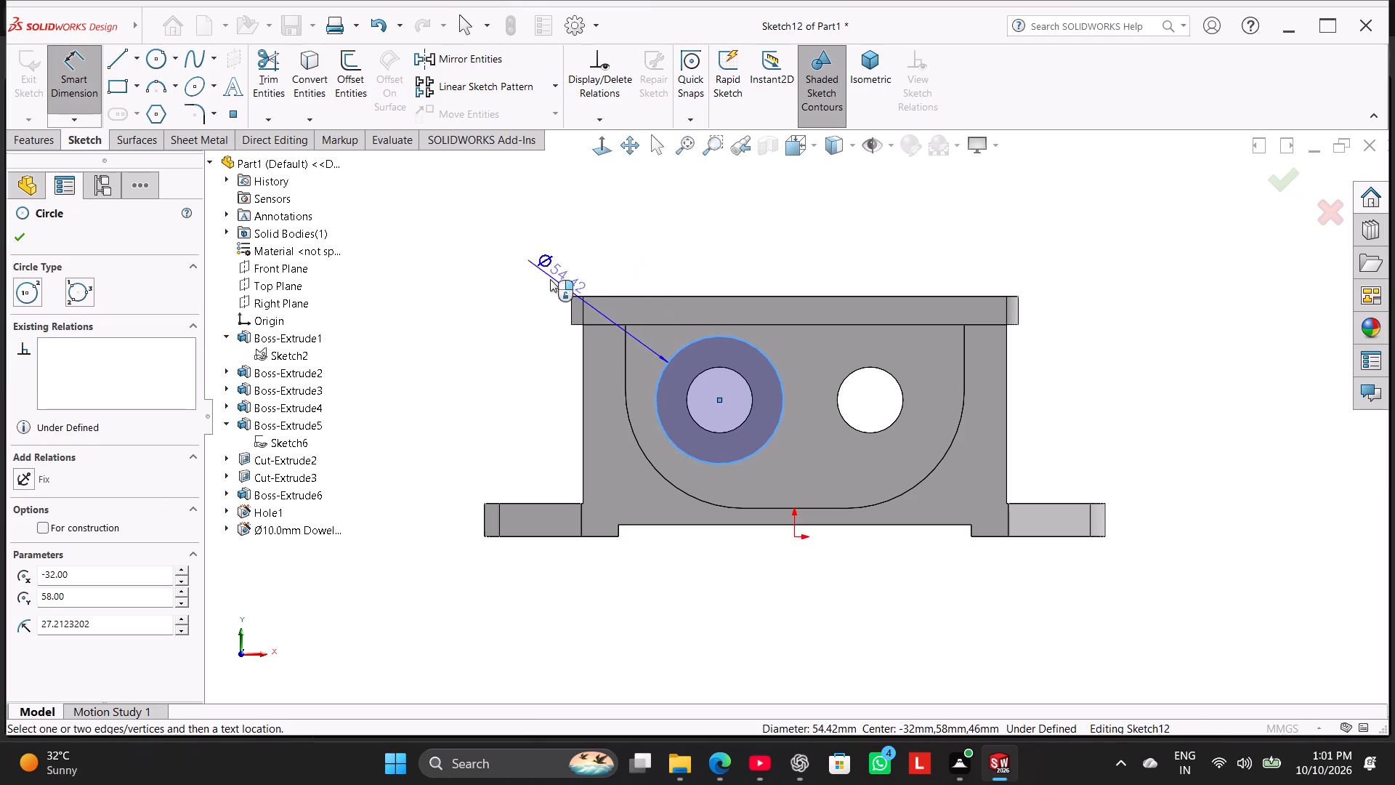
double_click(530, 270)
text(44)
key(Return)
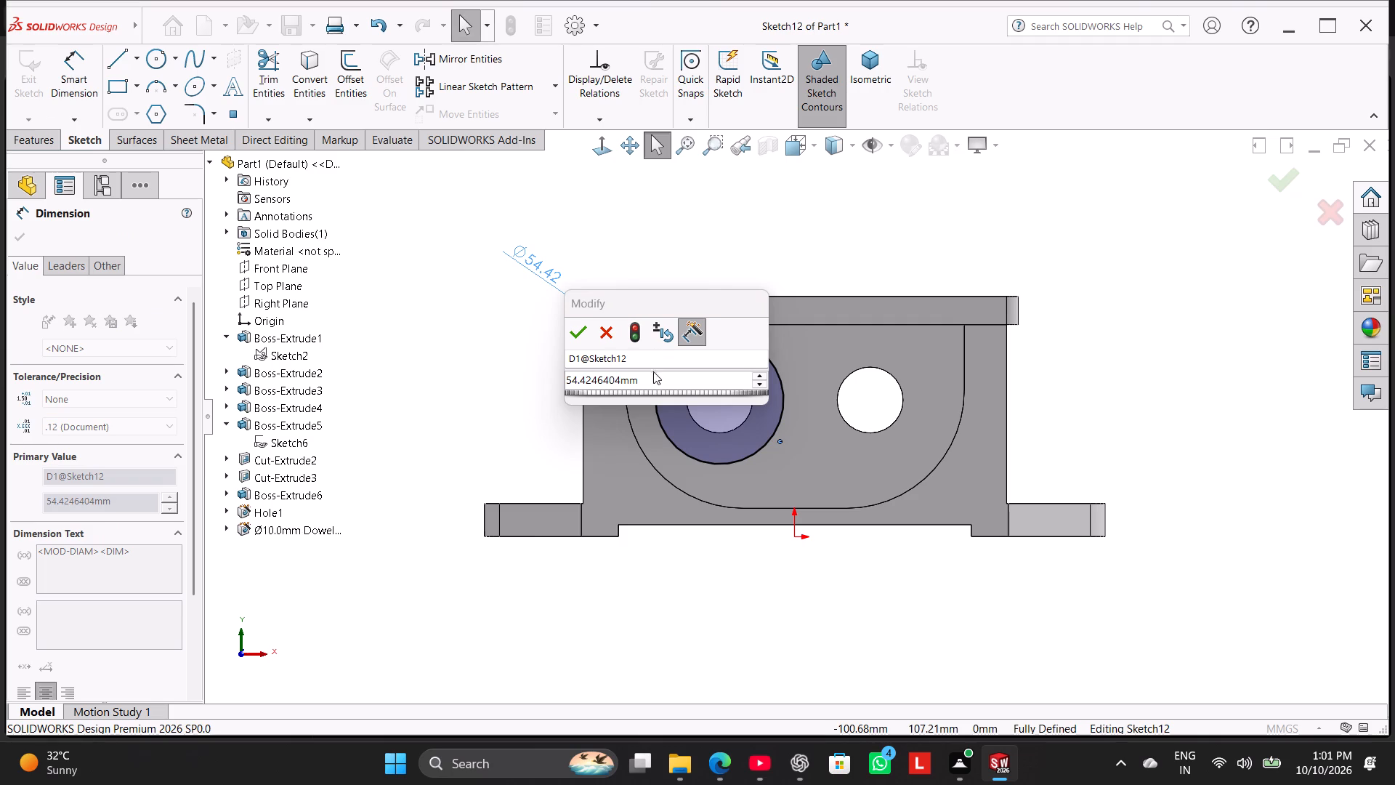
click(653, 377)
key(4)
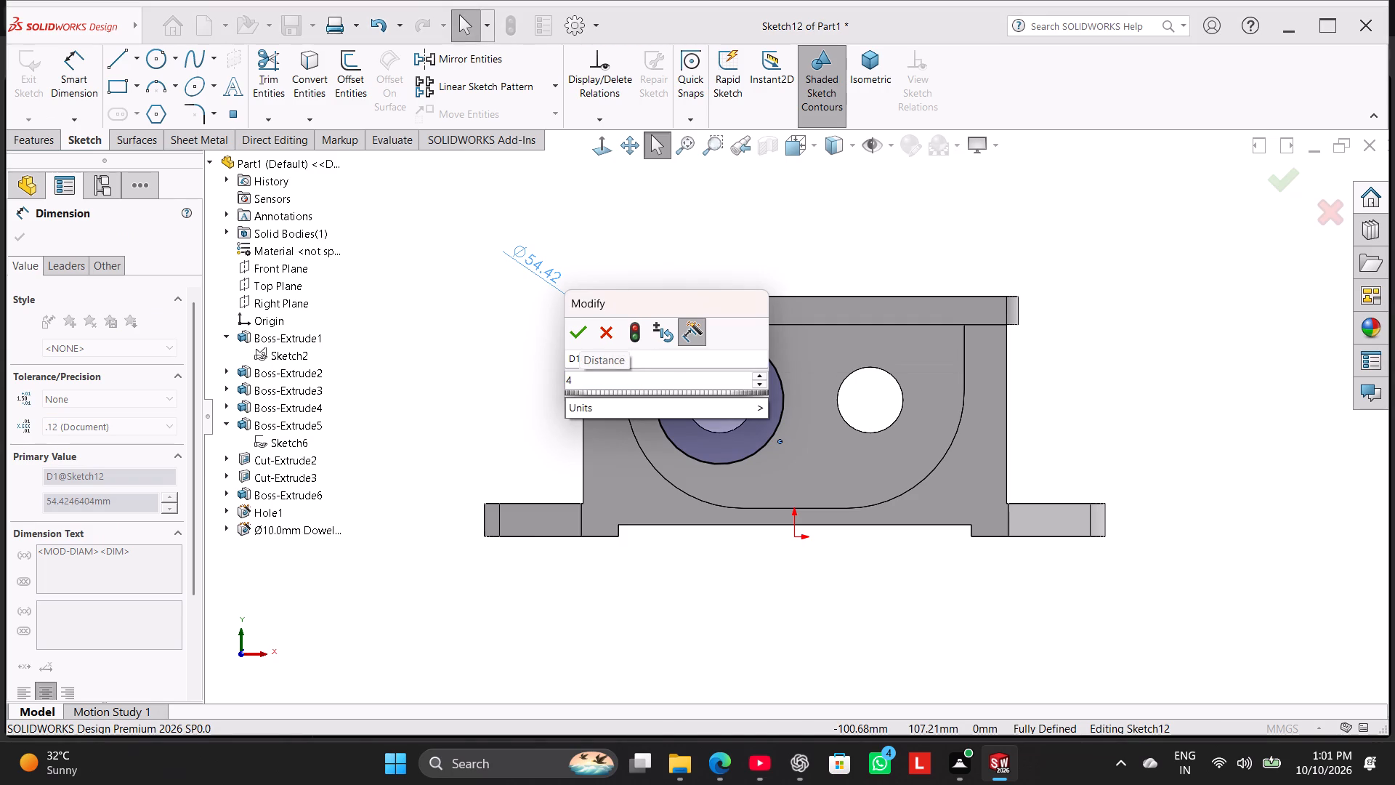
key(4)
key(Return)
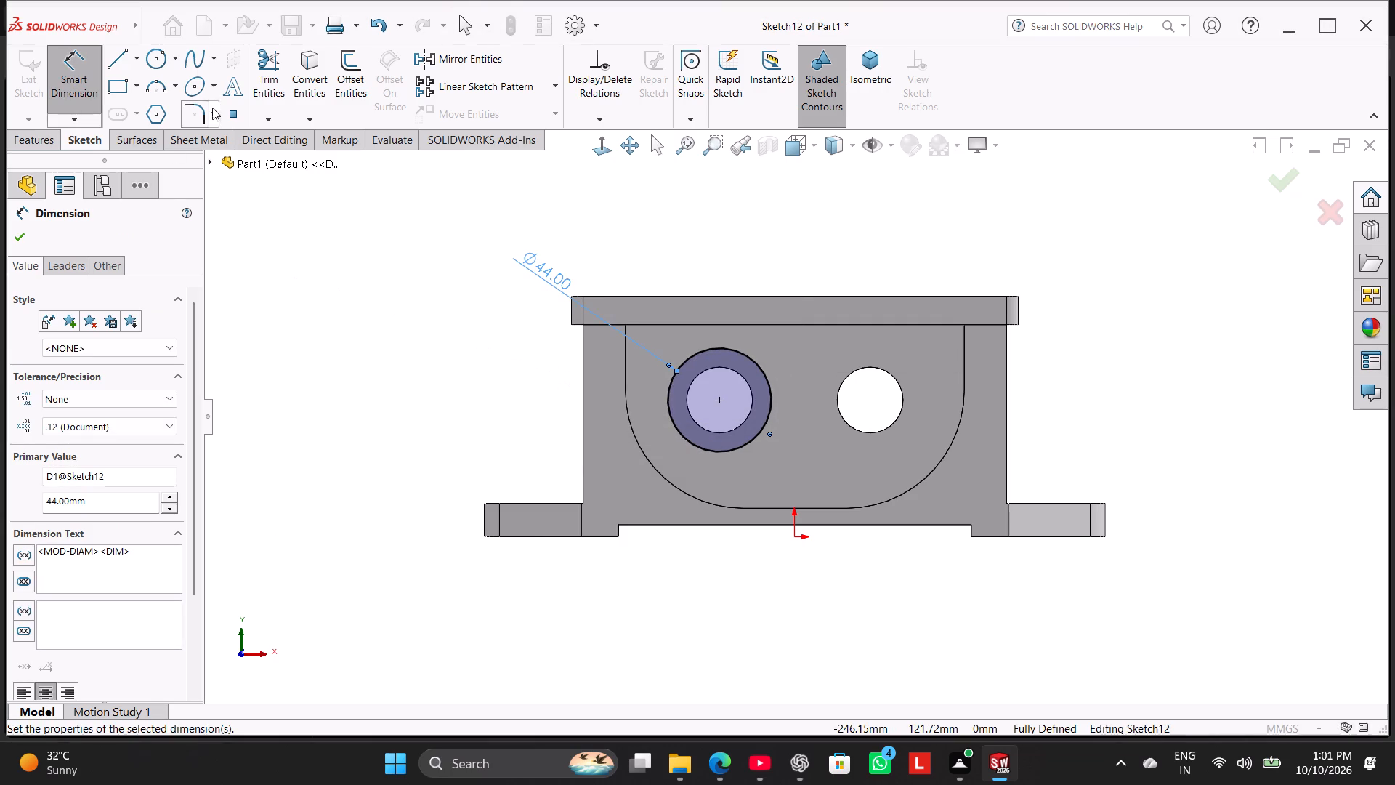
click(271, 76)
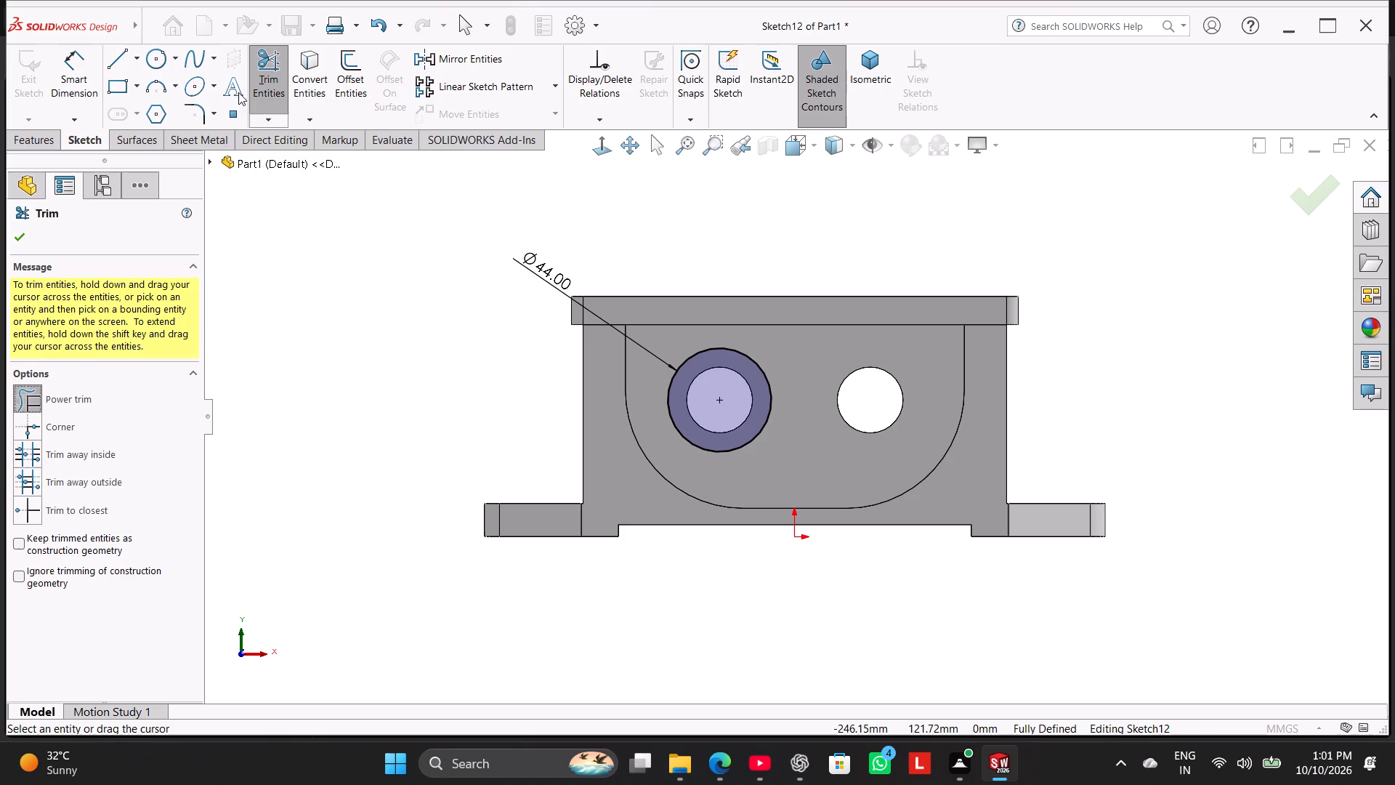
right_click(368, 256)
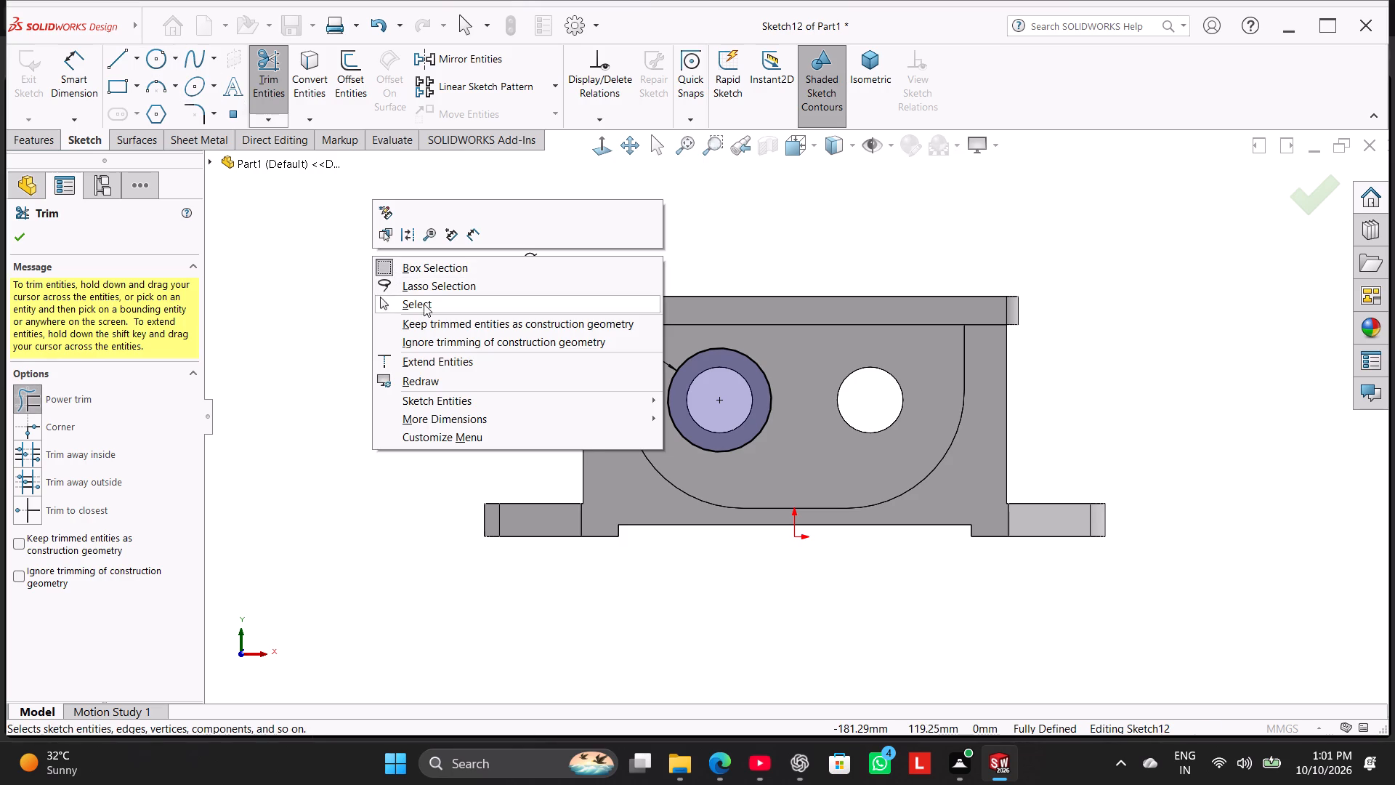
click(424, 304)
Convert the Ø44 circle around the left bore to construction geometry.
right_click(716, 345)
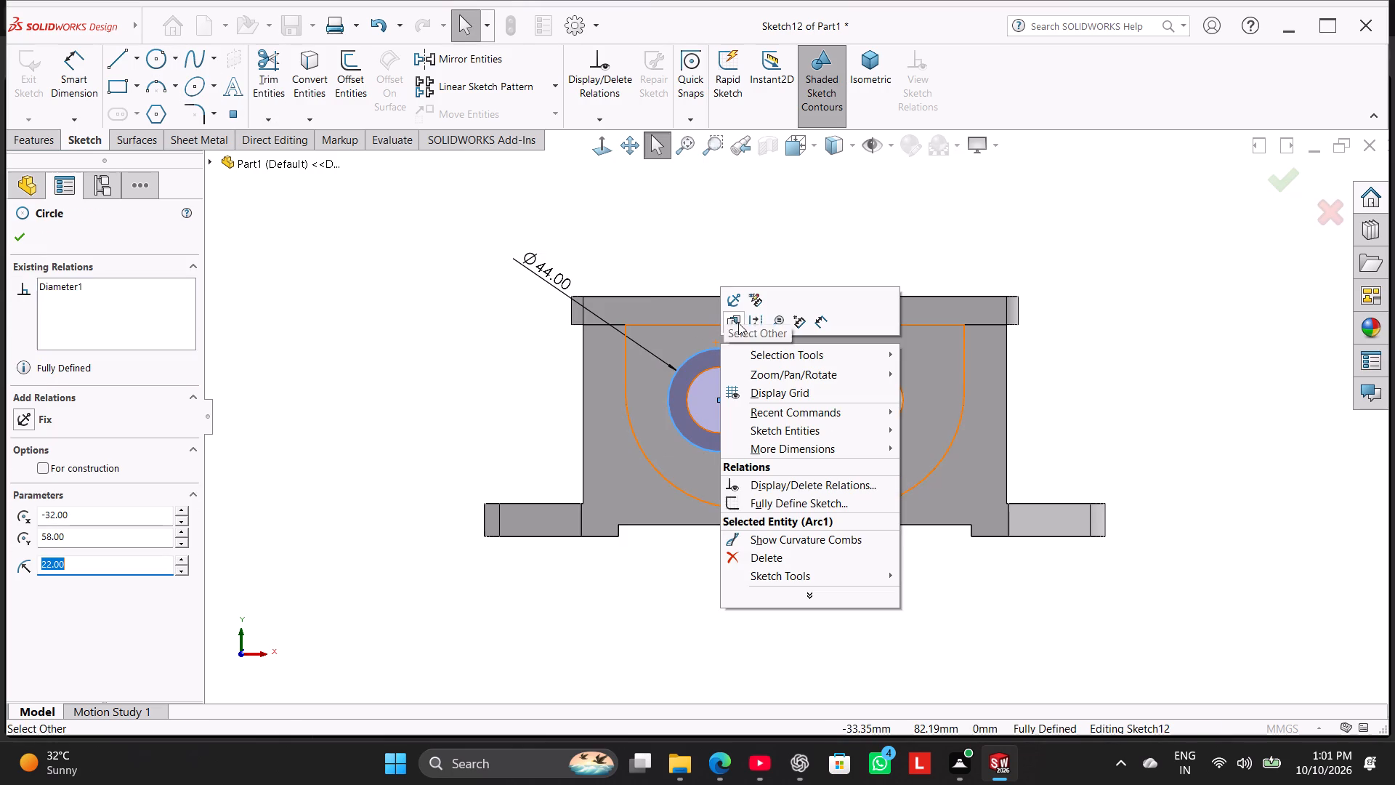
click(748, 327)
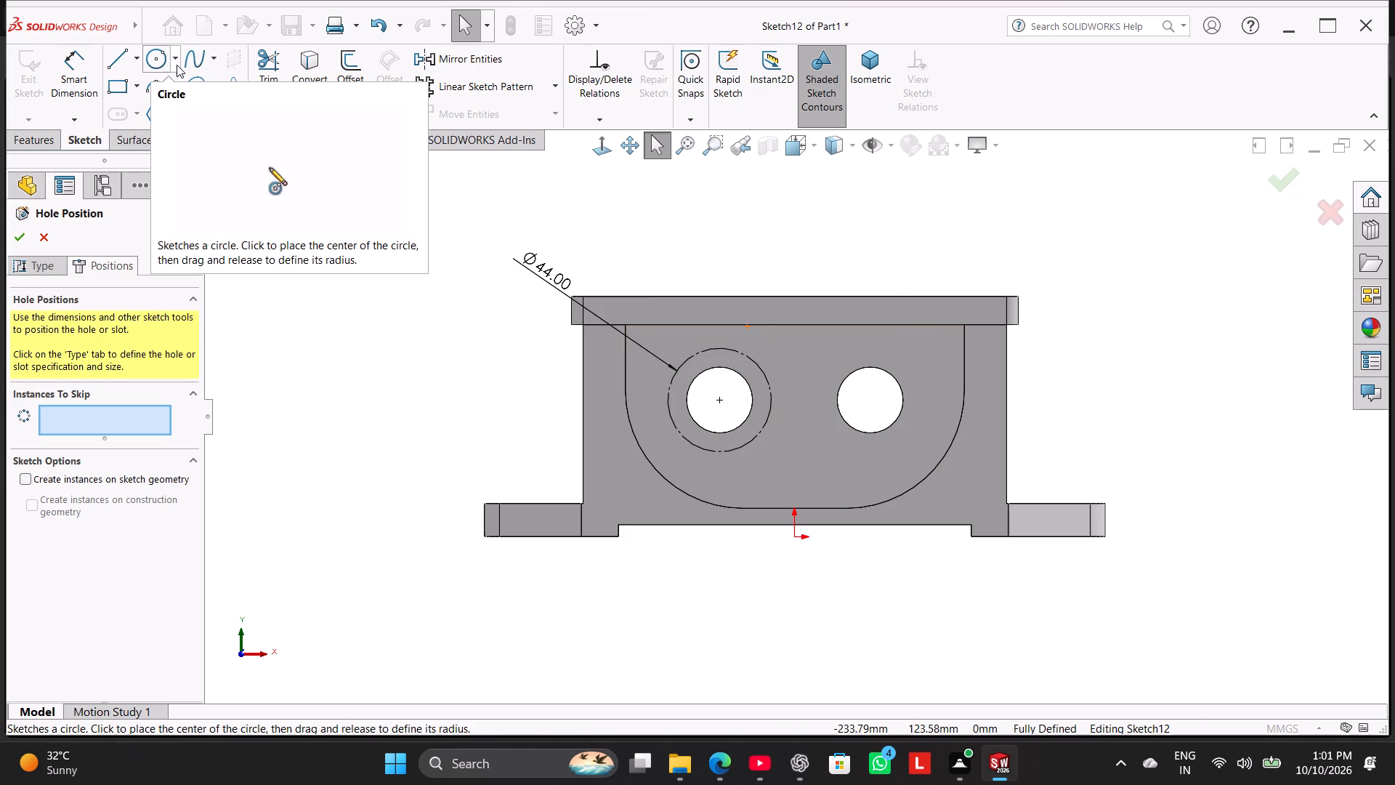
Place four hole points on the top, right, bottom and left quadrants of the Ø44 construction circle.
click(230, 118)
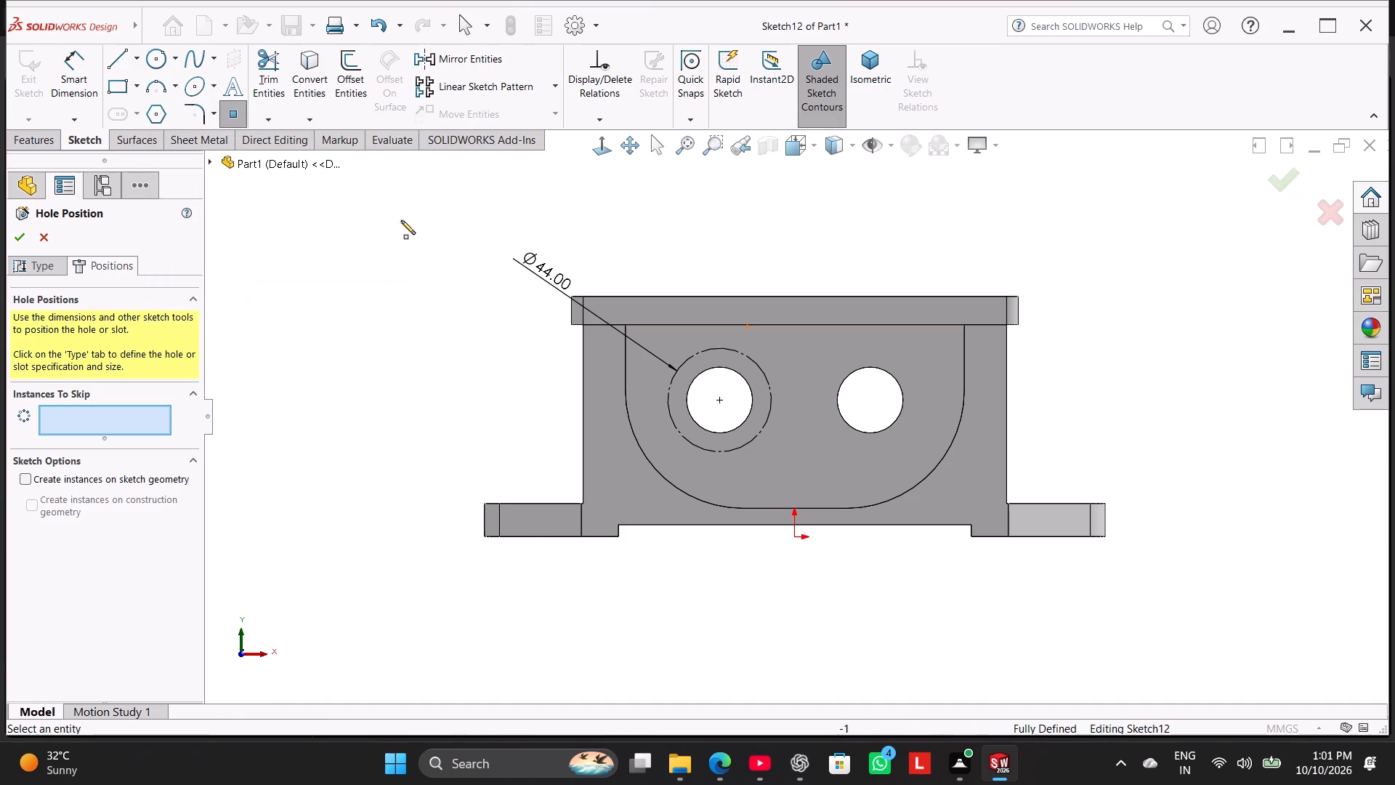
scroll(551, 262, down, 3)
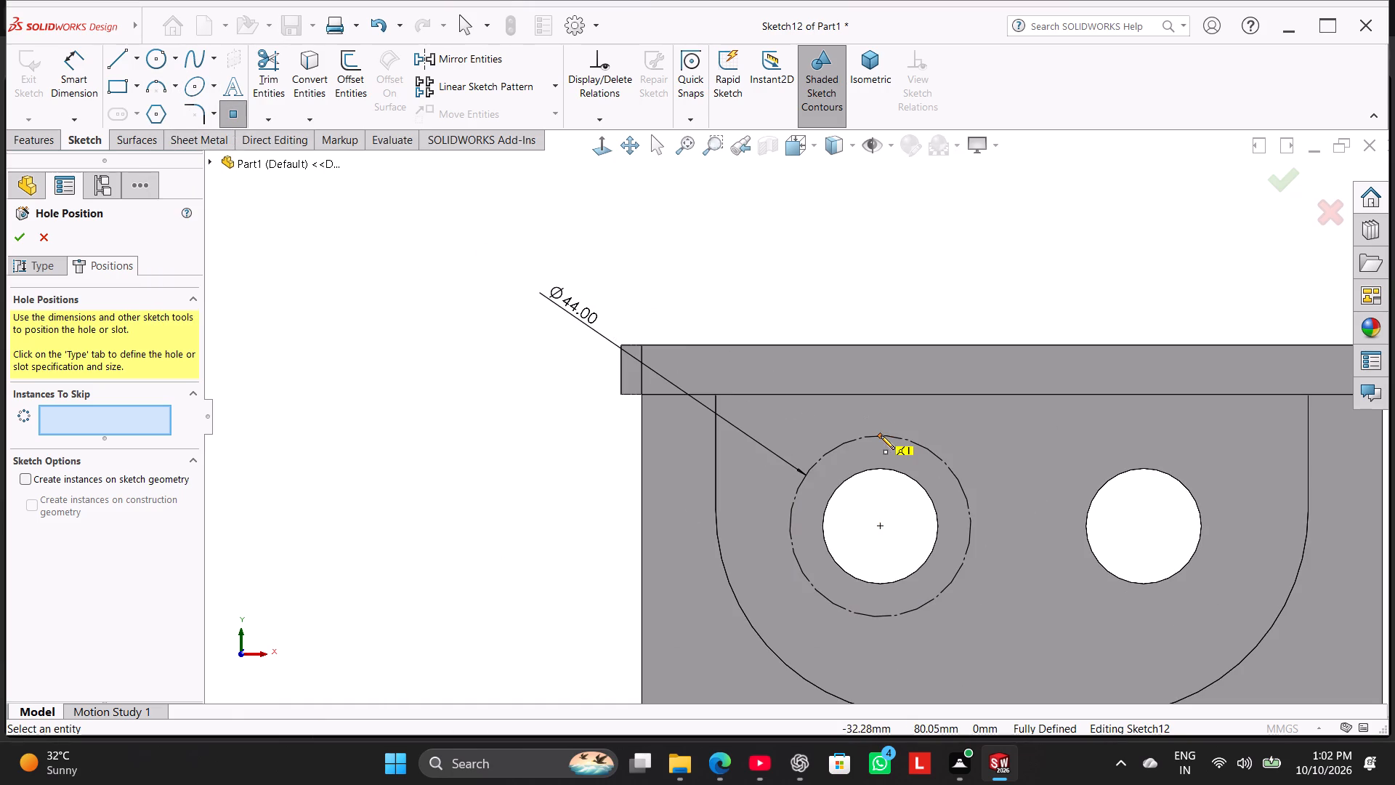
click(881, 435)
drag(971, 526, 973, 532)
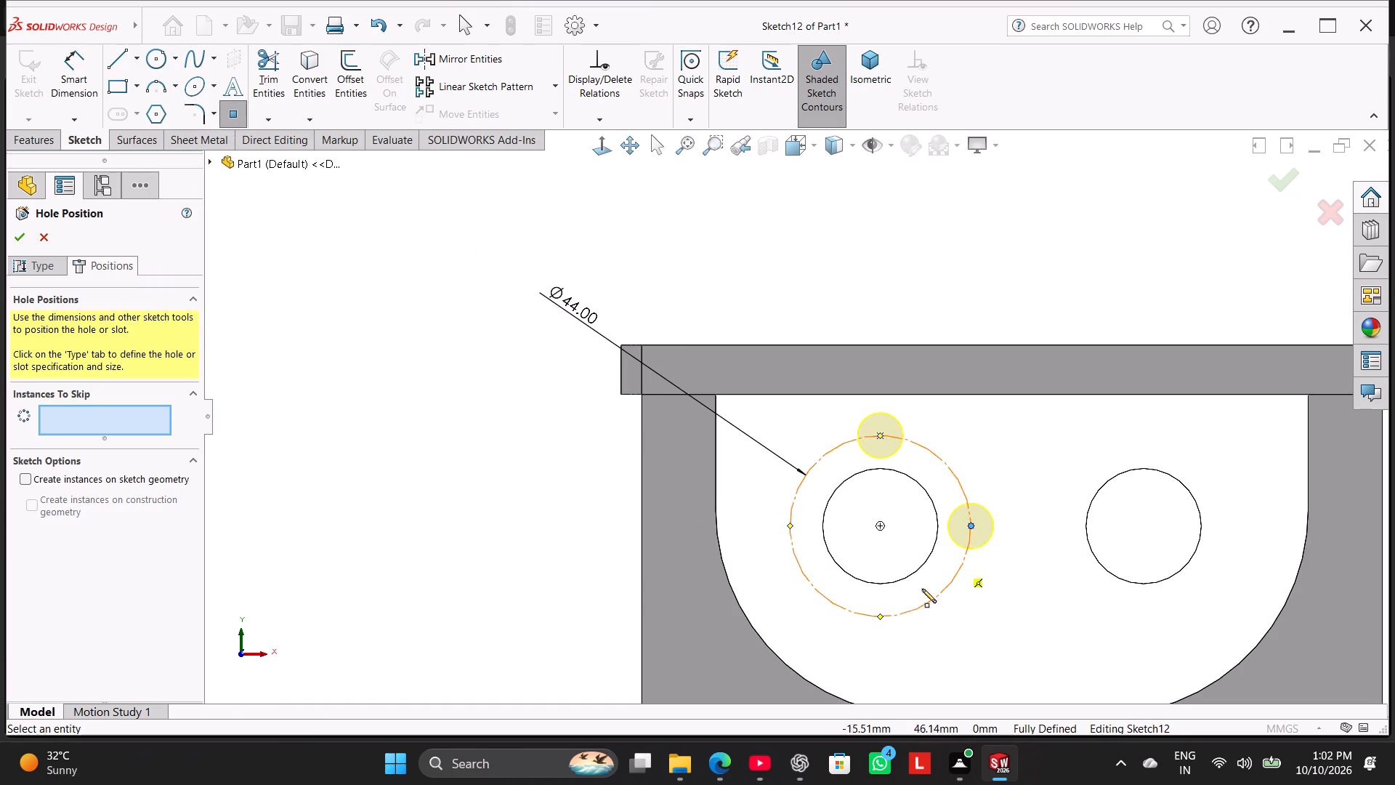
click(878, 616)
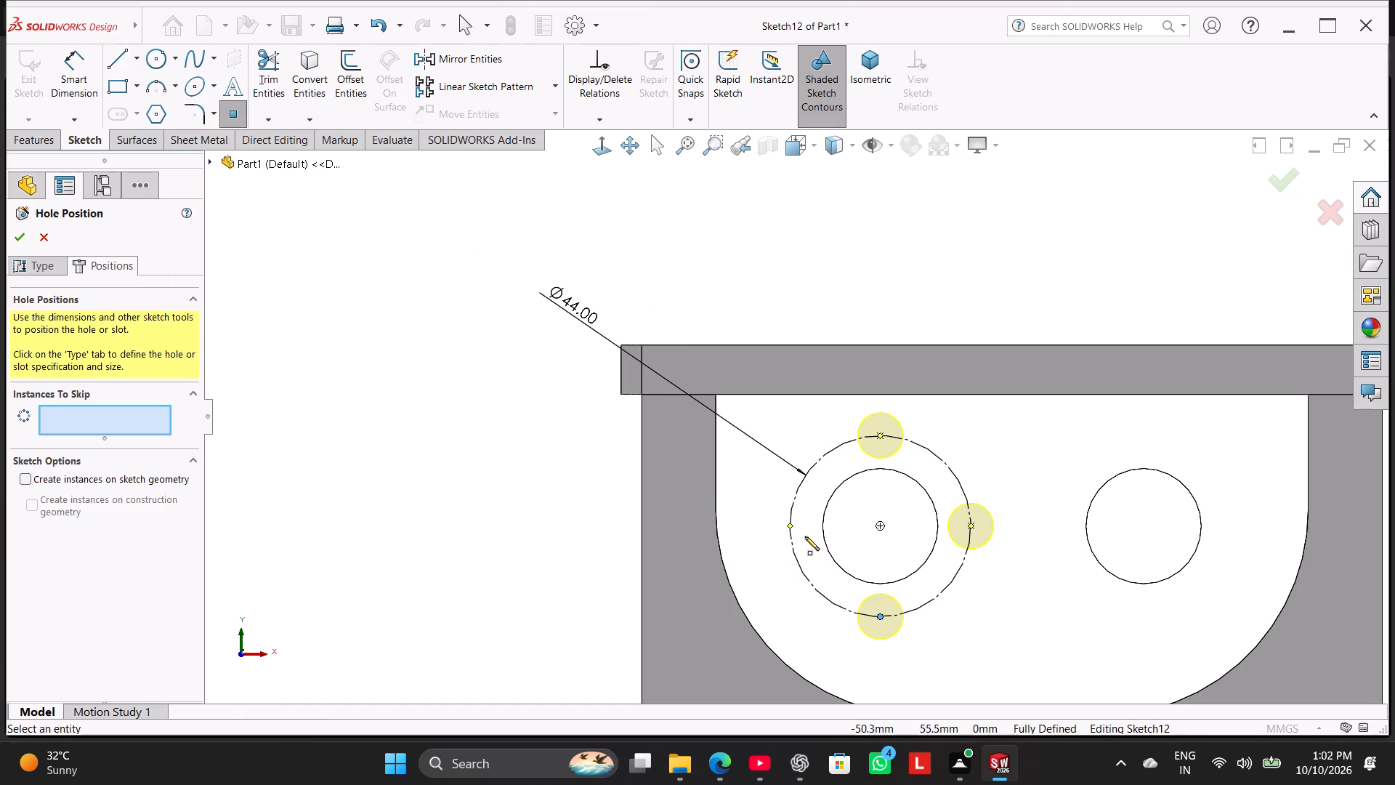
click(793, 527)
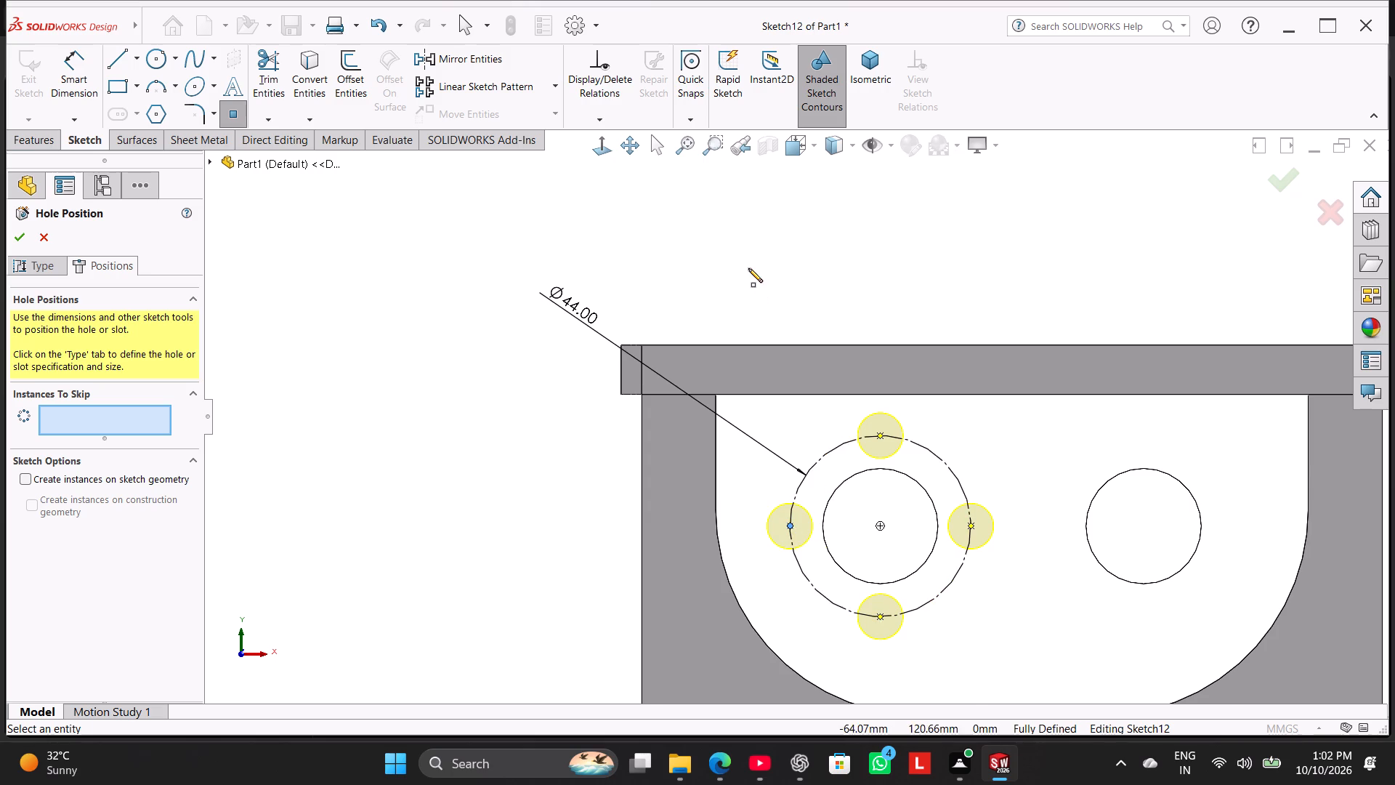
Mirror the four hole points around the left bore about the Right Plane to place matching points around the right bore.
scroll(748, 268, up, 1)
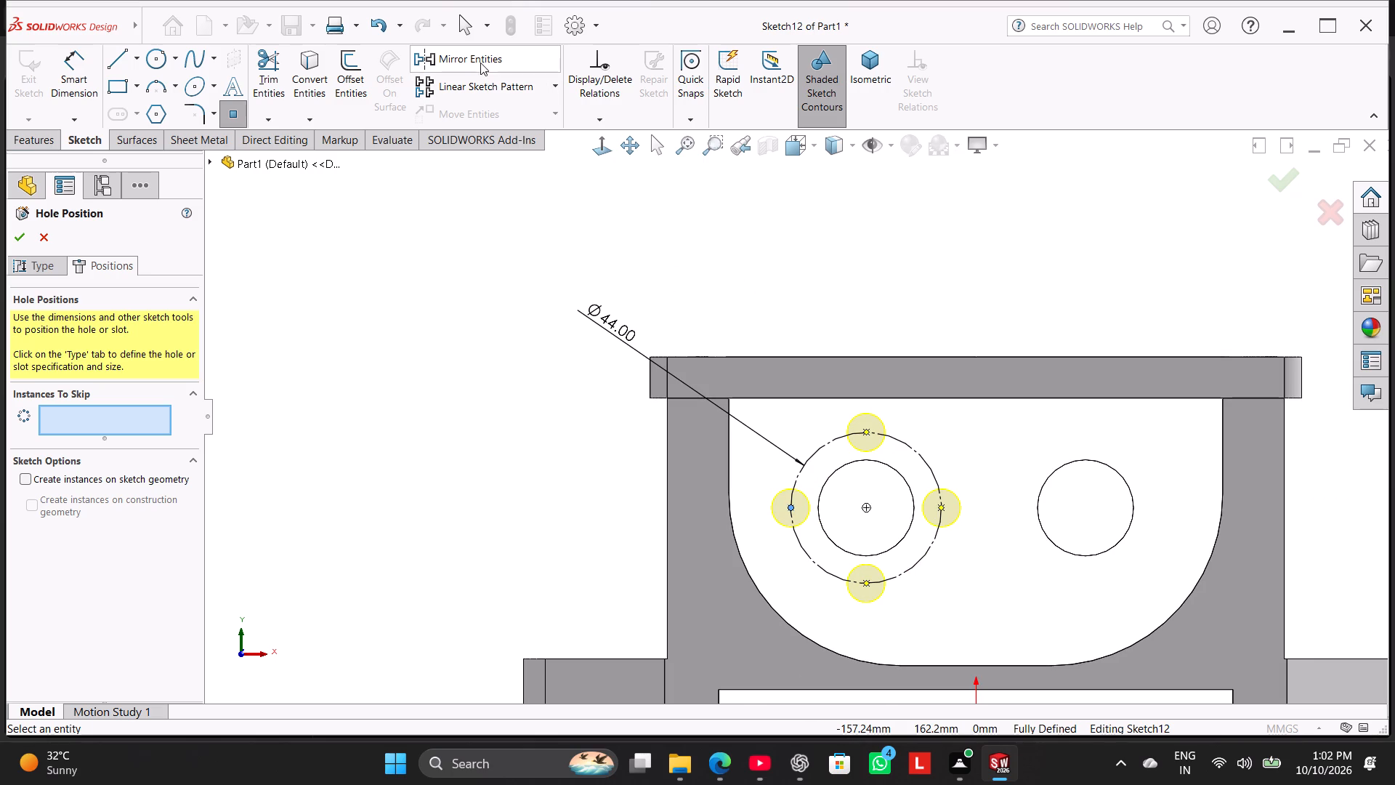
click(480, 60)
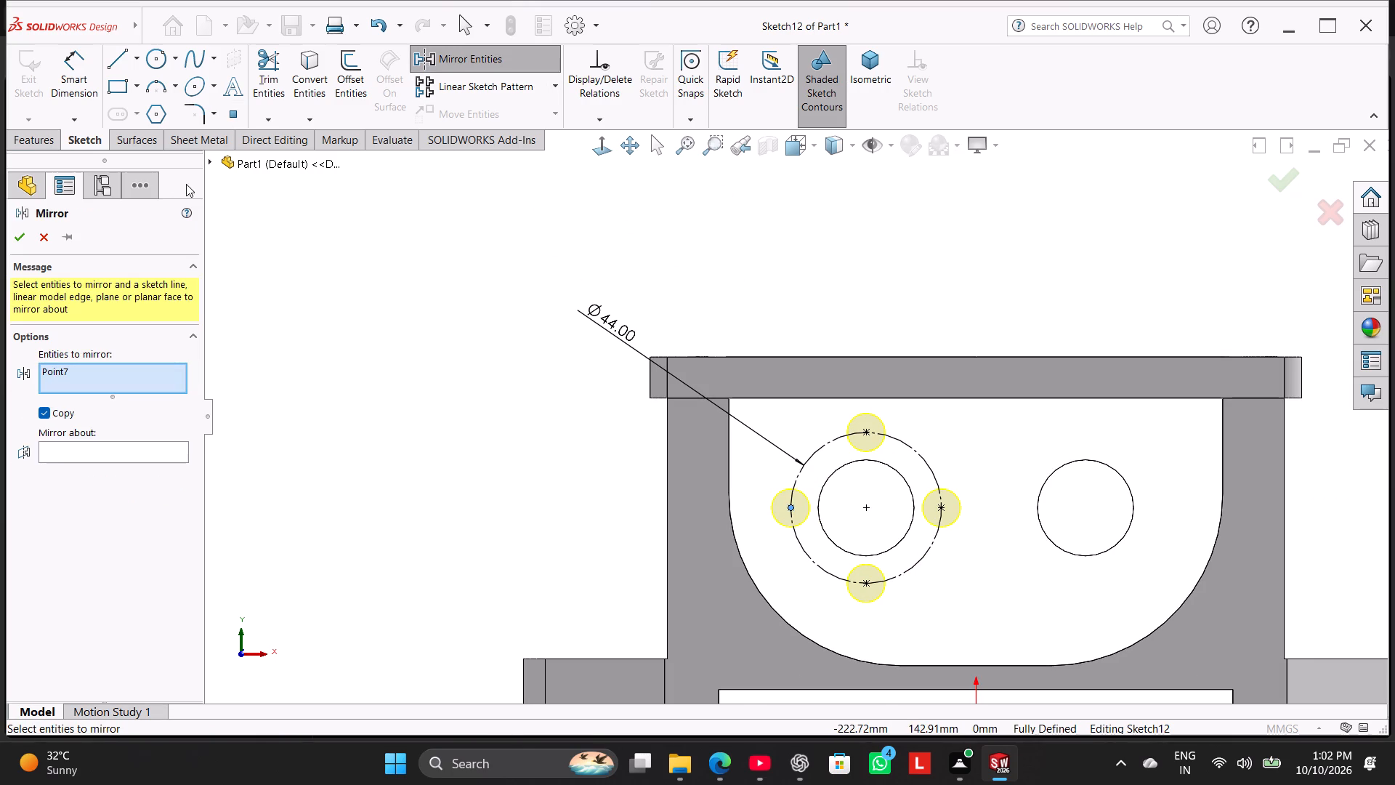
click(213, 165)
scroll(213, 165, up, 1)
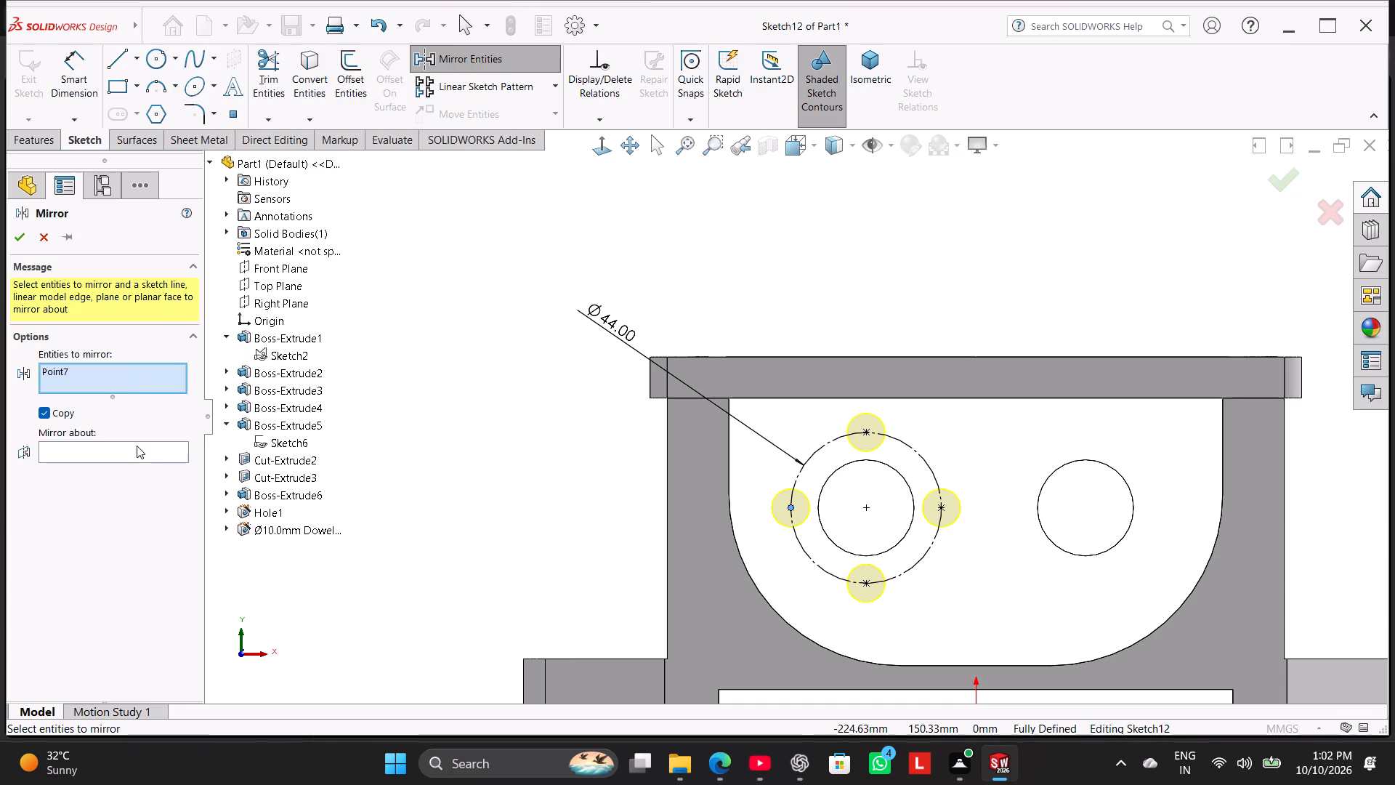
right_click(145, 383)
click(181, 400)
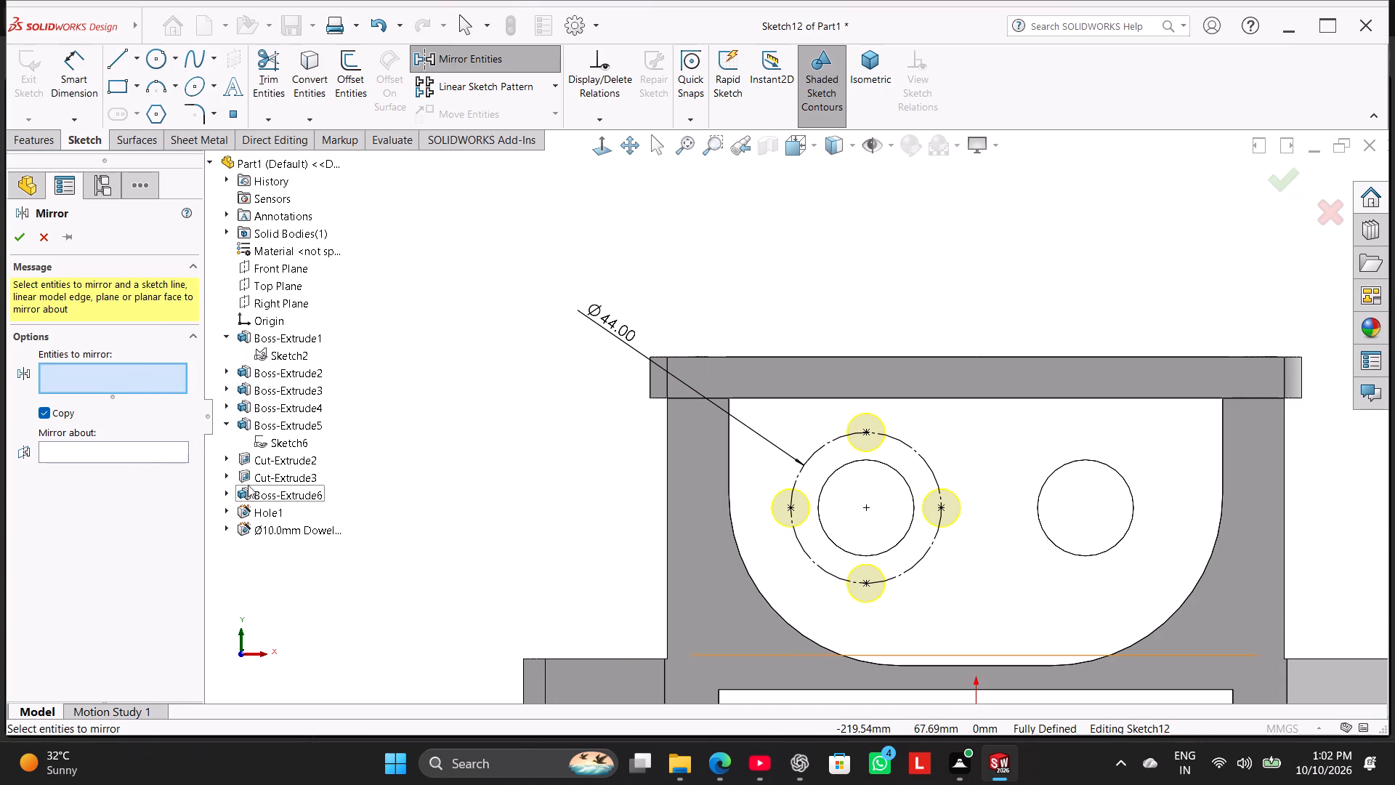
click(151, 452)
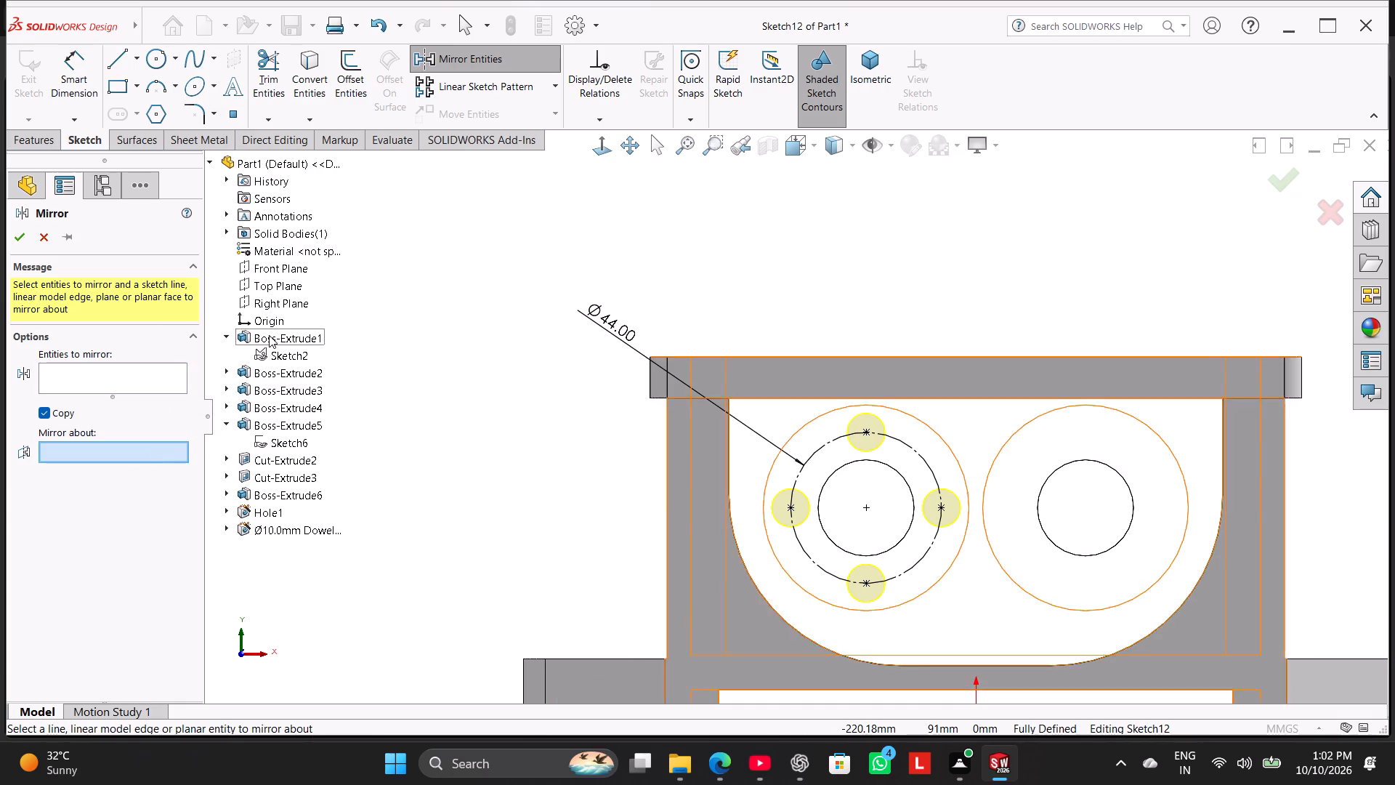
middle_drag(539, 430, 561, 499)
click(304, 305)
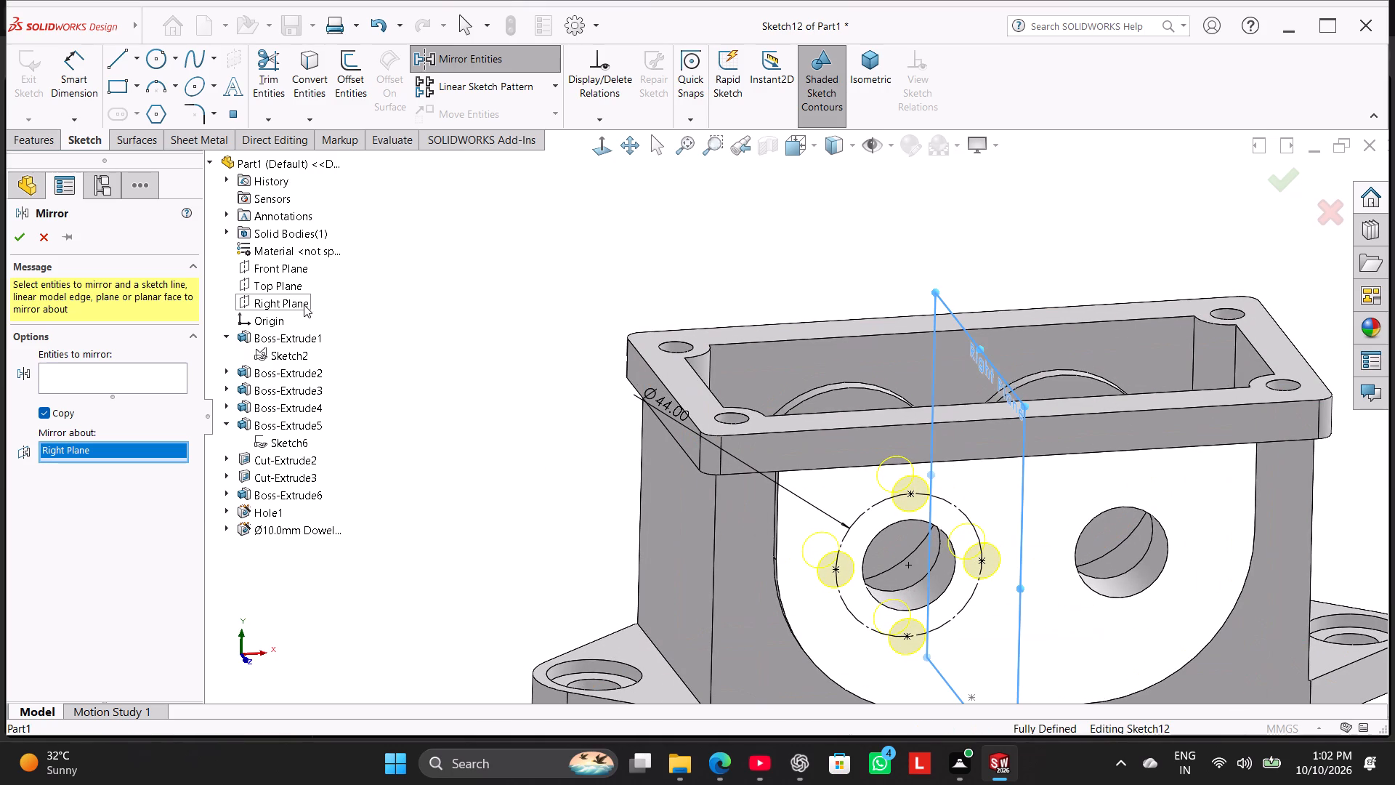
click(166, 366)
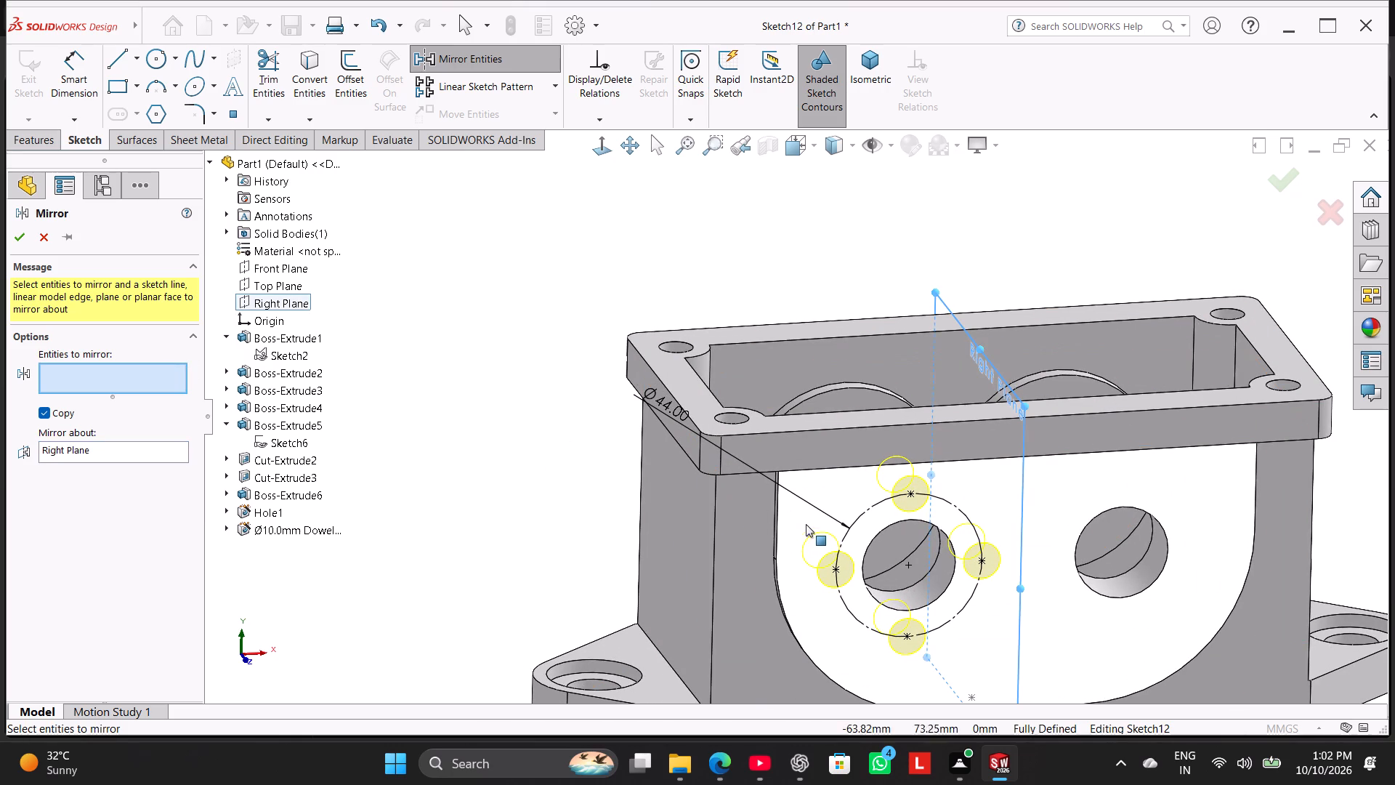
click(825, 572)
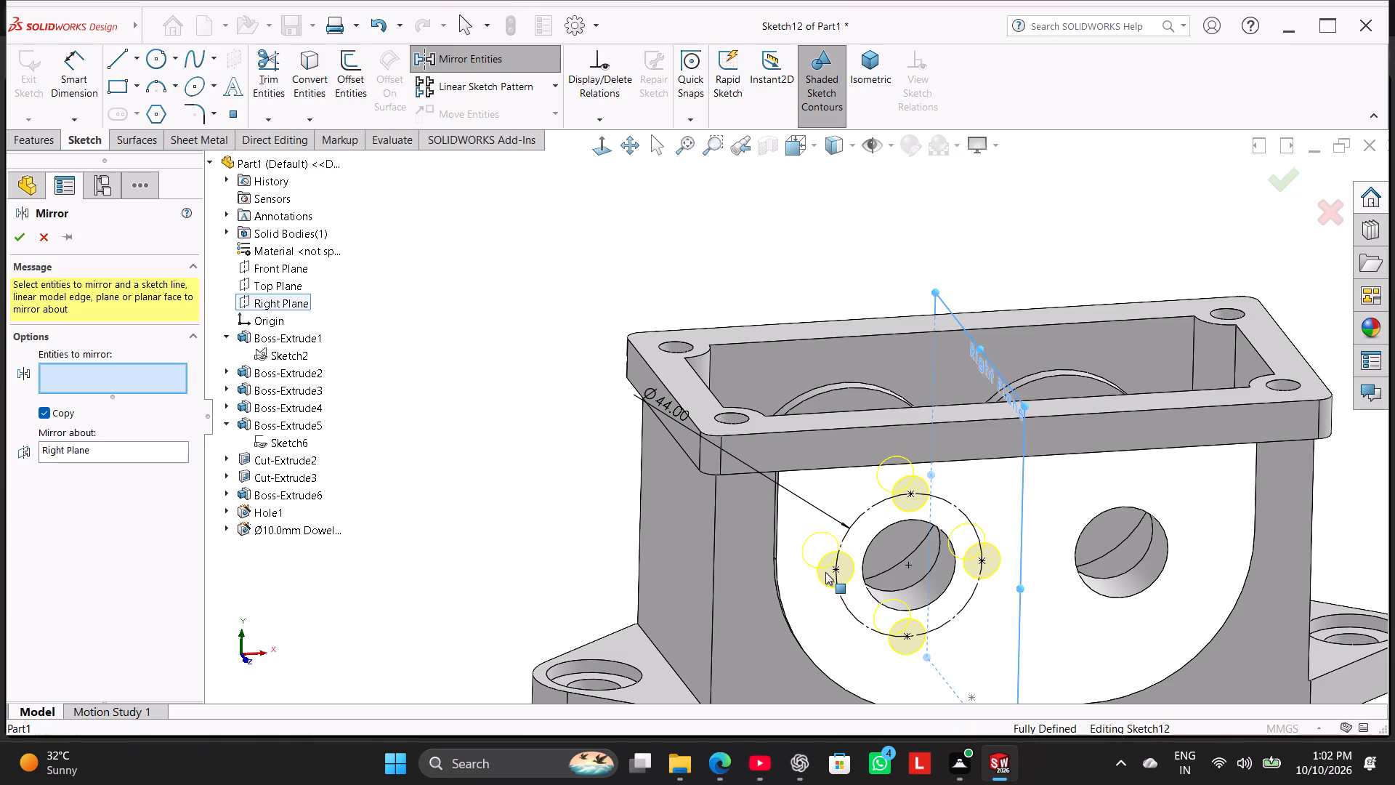
click(834, 567)
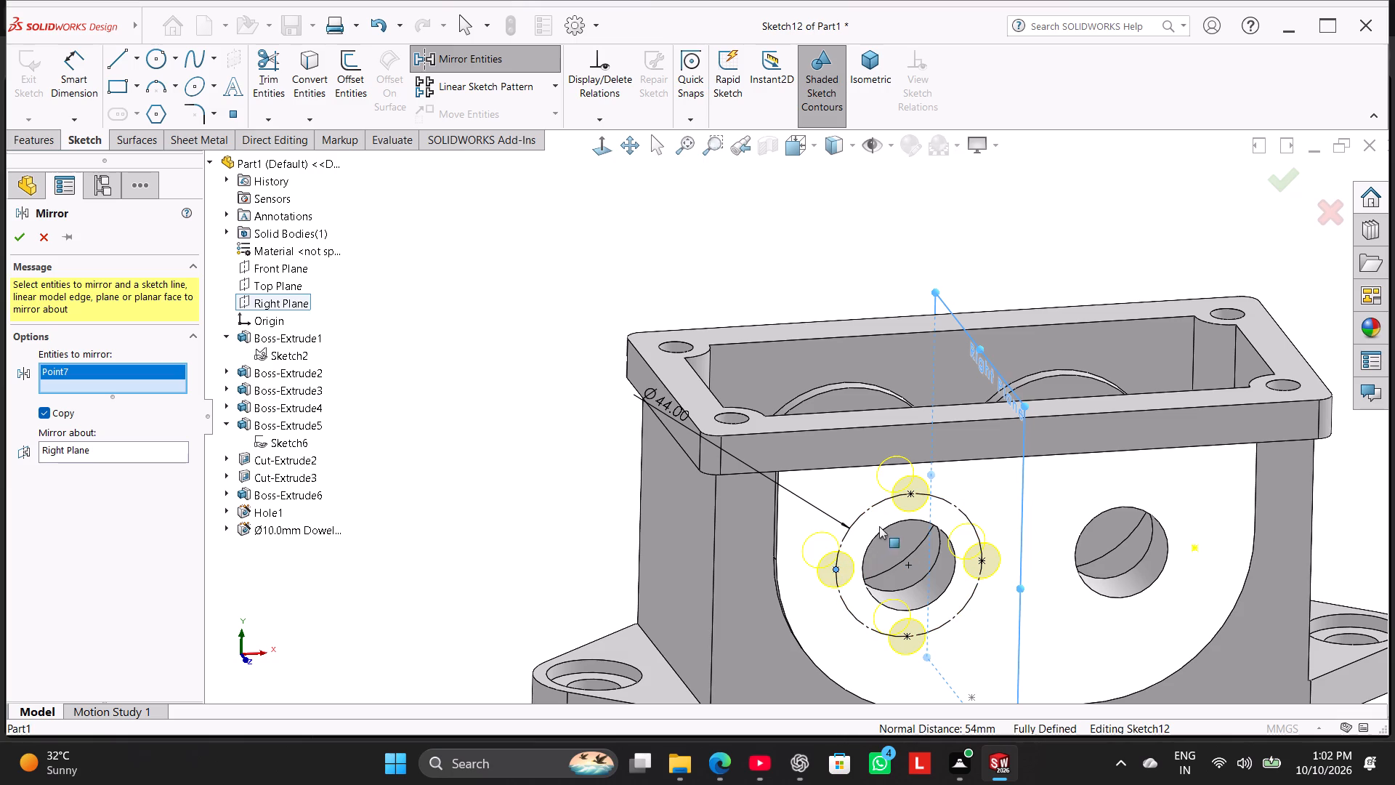
click(911, 496)
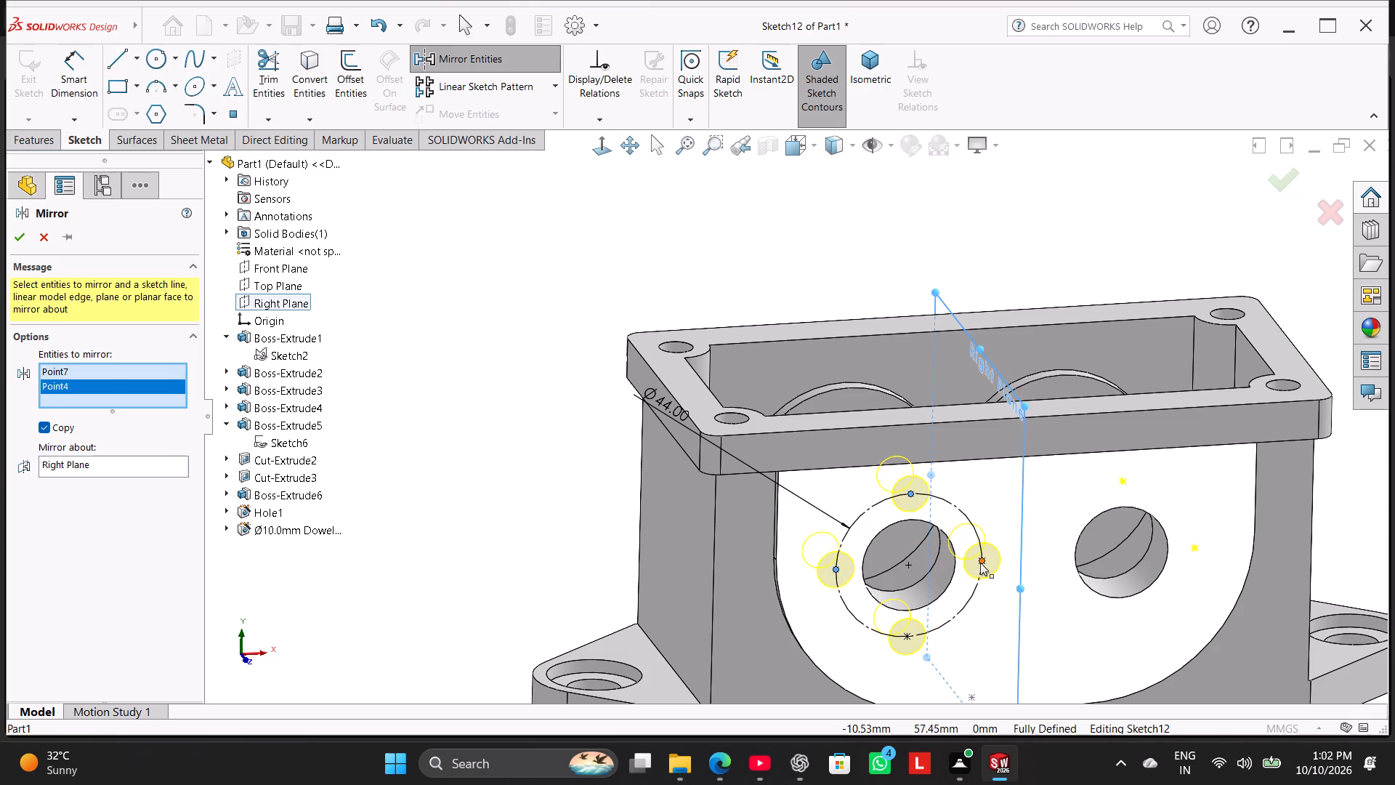
click(980, 563)
click(906, 633)
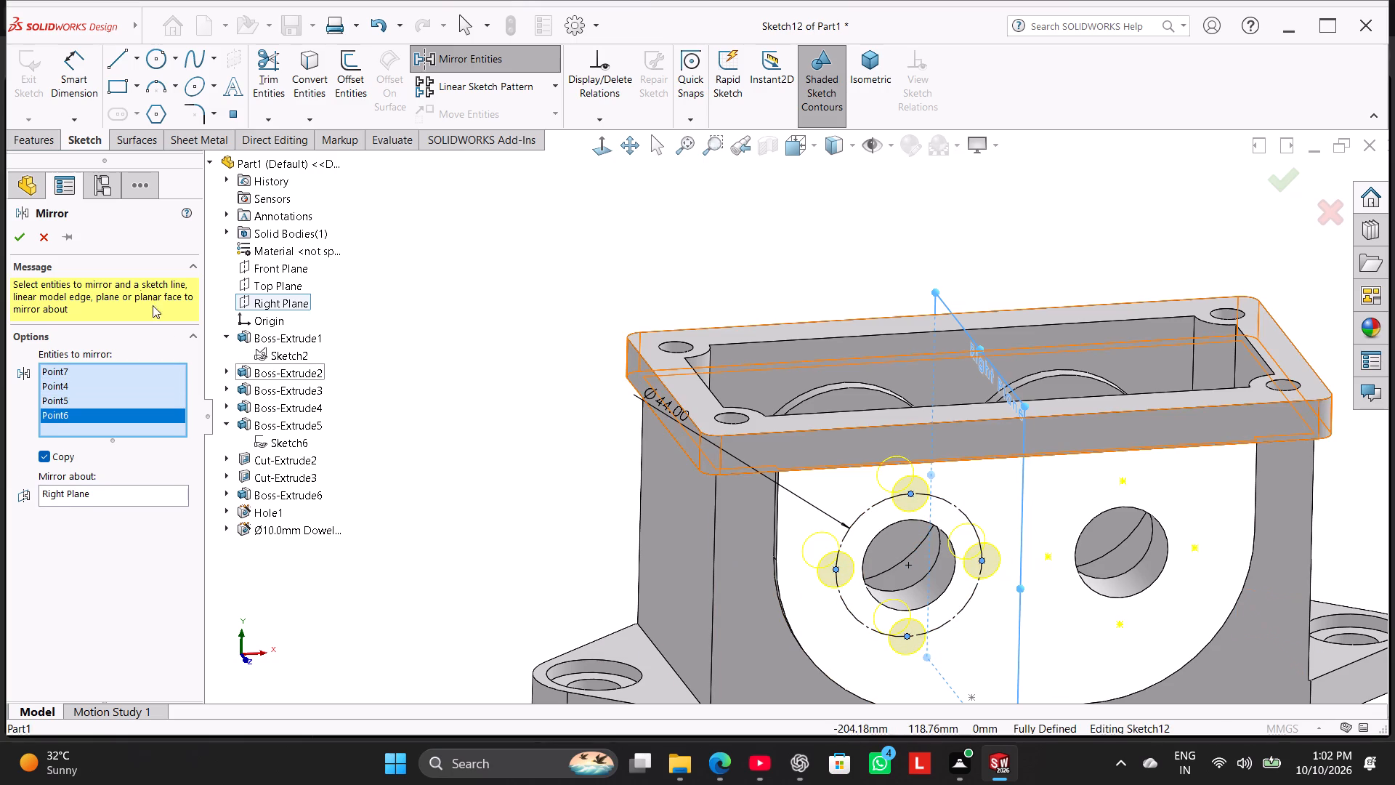
click(21, 231)
click(348, 337)
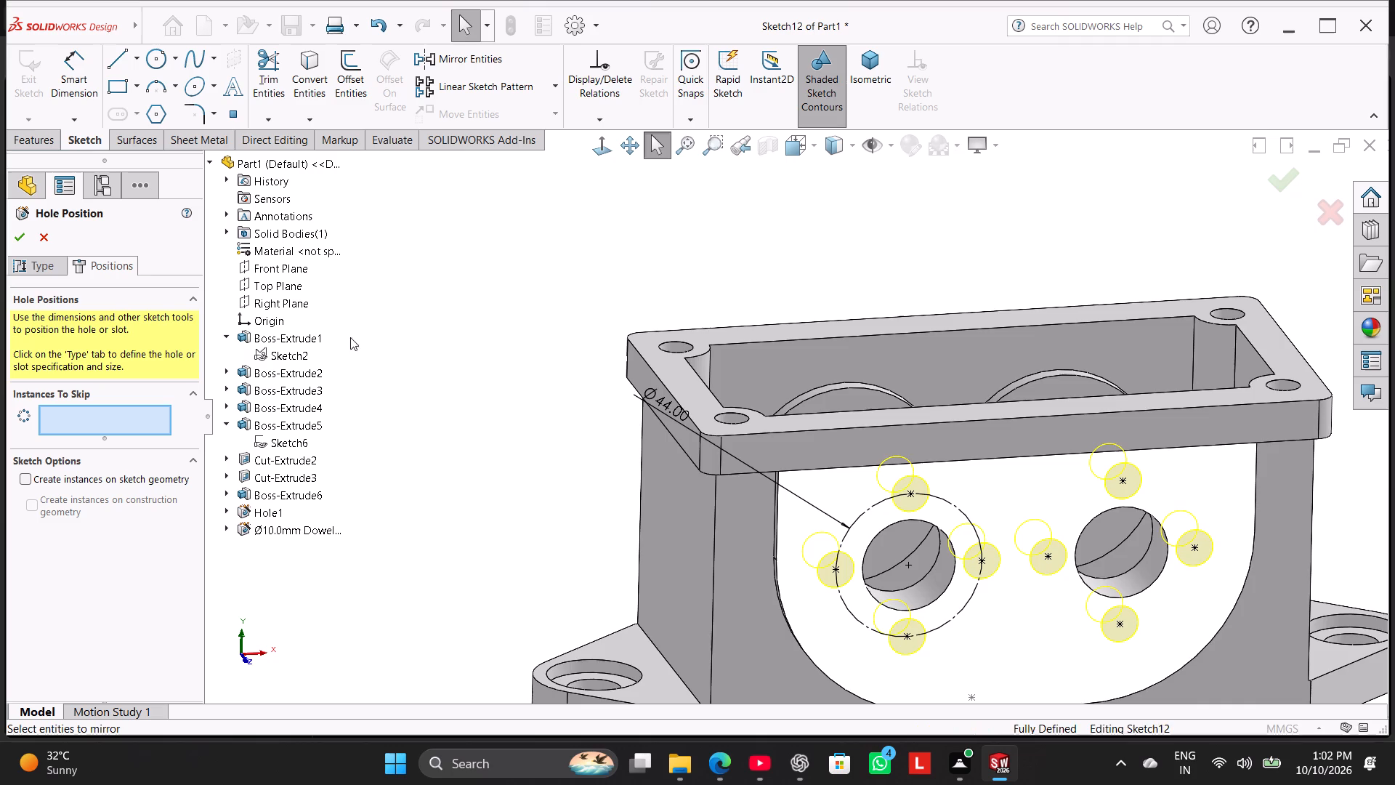
Finish the M10 clearance hole feature with the four hole positions around each front bore.
middle_drag(411, 350, 379, 291)
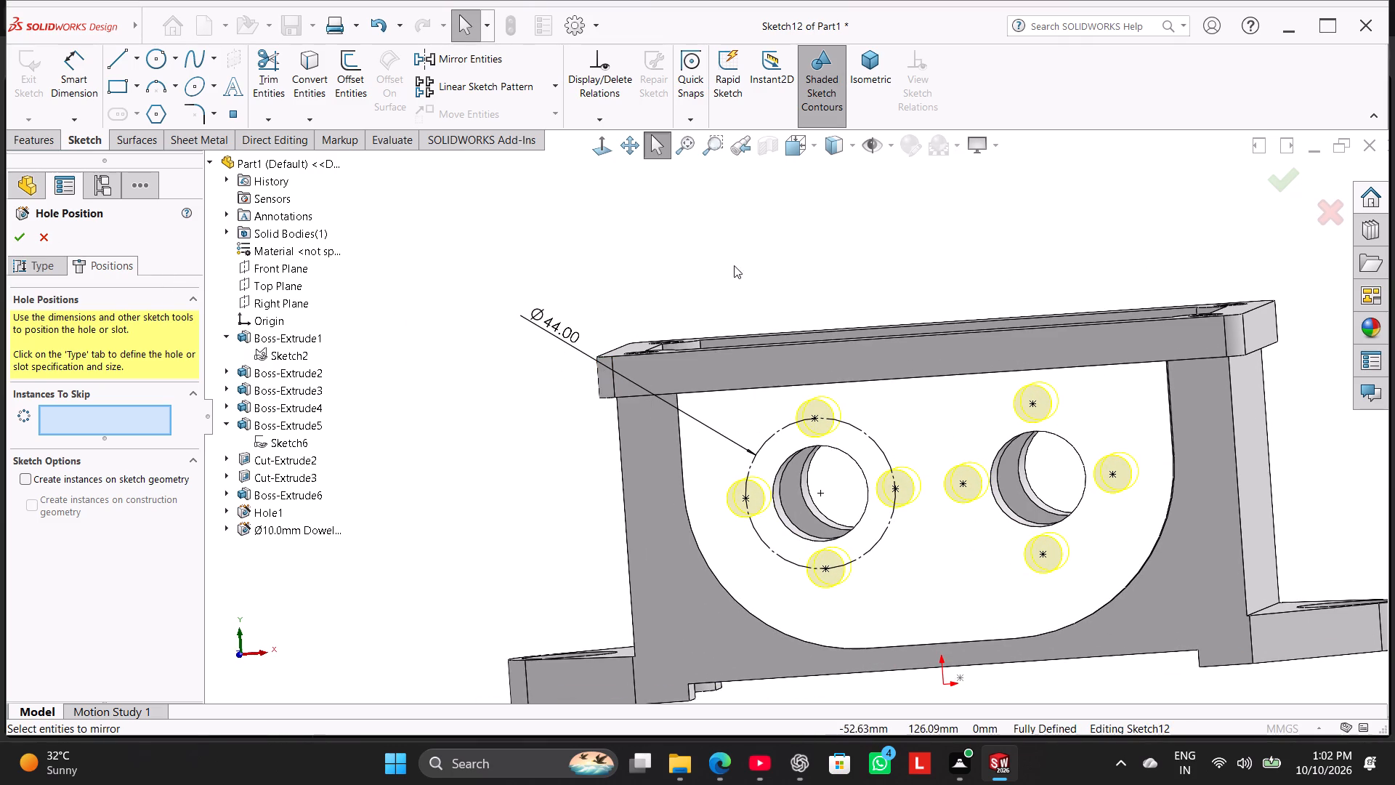
middle_drag(729, 278, 477, 437)
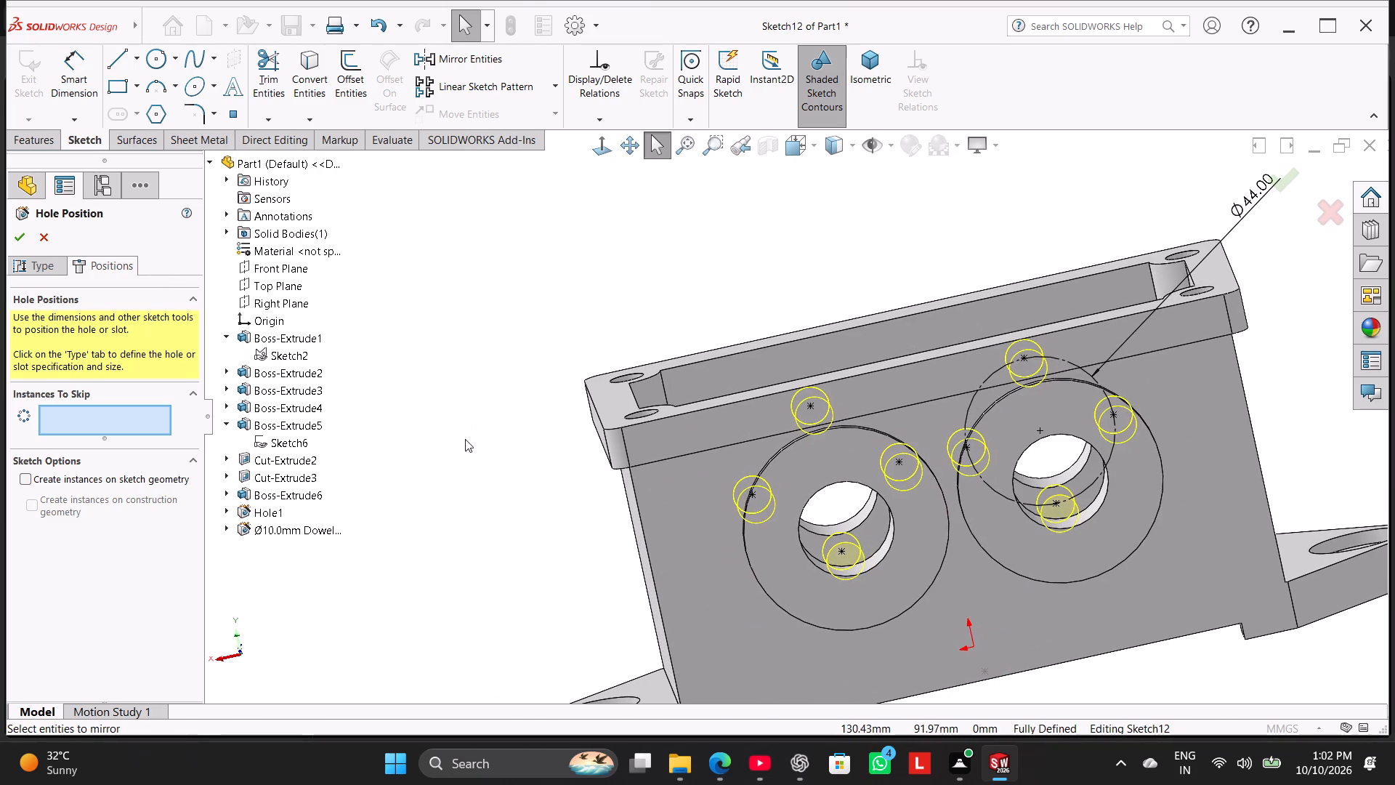
right_click(801, 462)
click(679, 306)
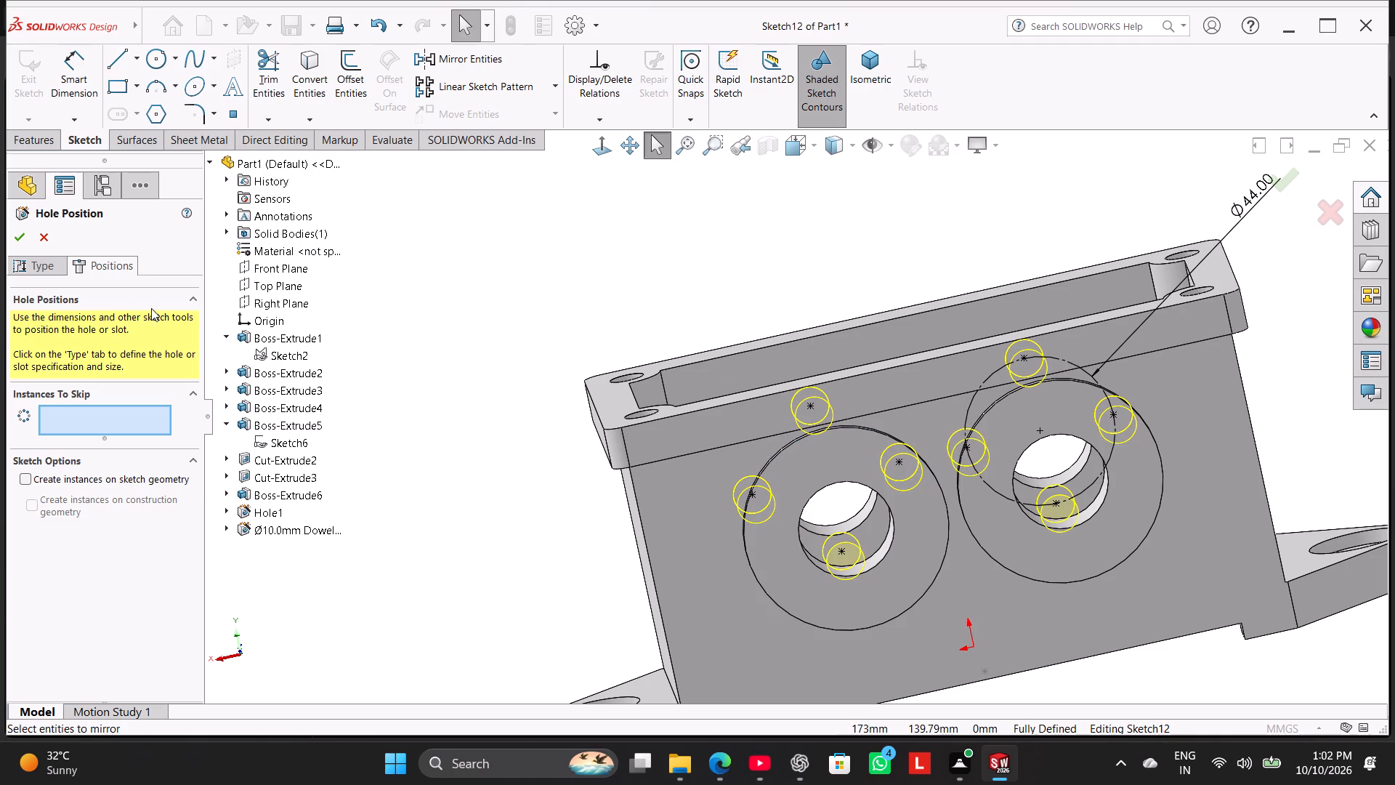
click(30, 236)
Examine the clearance holes around both front bores and the housing interior from several angles.
middle_drag(559, 311, 718, 462)
scroll(584, 422, up, 1)
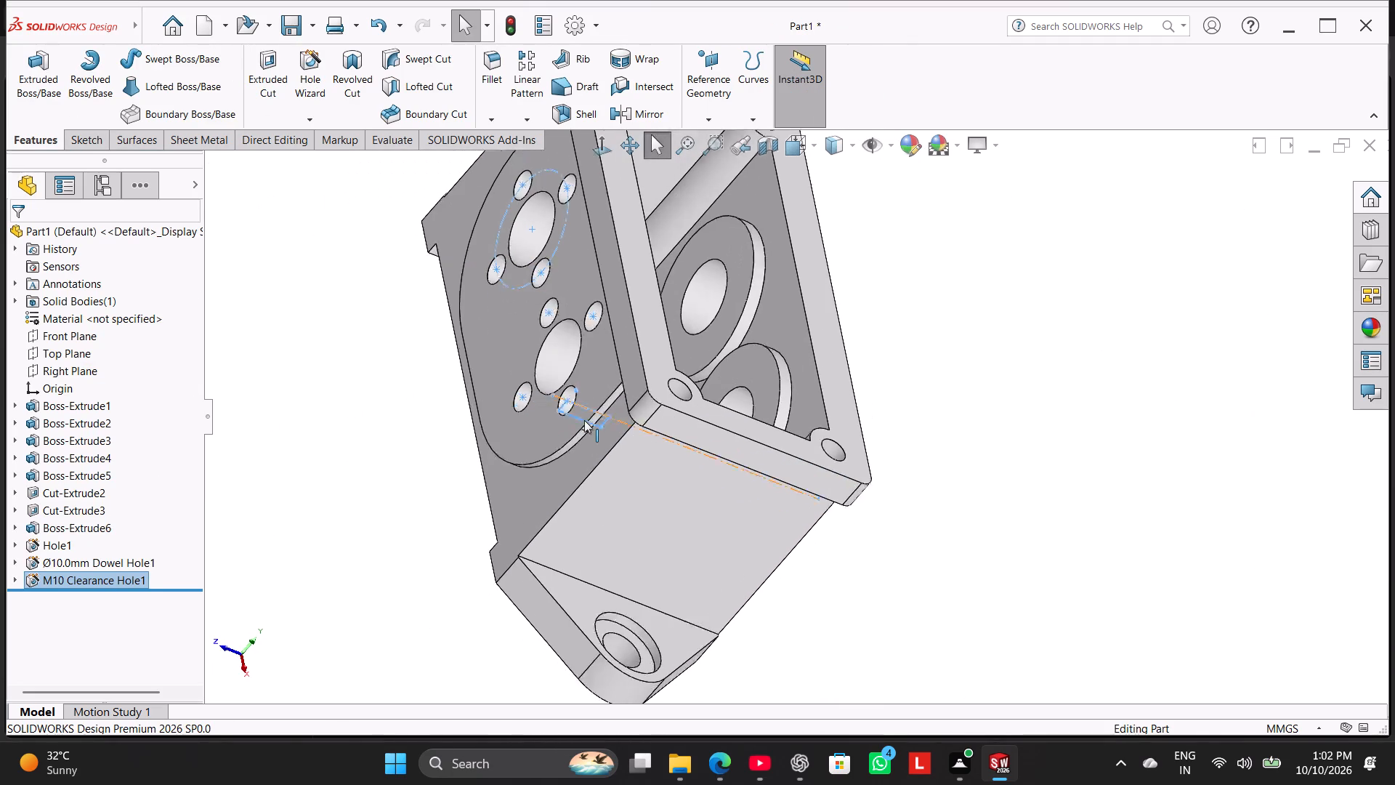
scroll(584, 420, up, 1)
click(445, 359)
middle_drag(449, 368, 472, 432)
right_drag(456, 408, 565, 321)
click(408, 400)
middle_drag(442, 390, 487, 275)
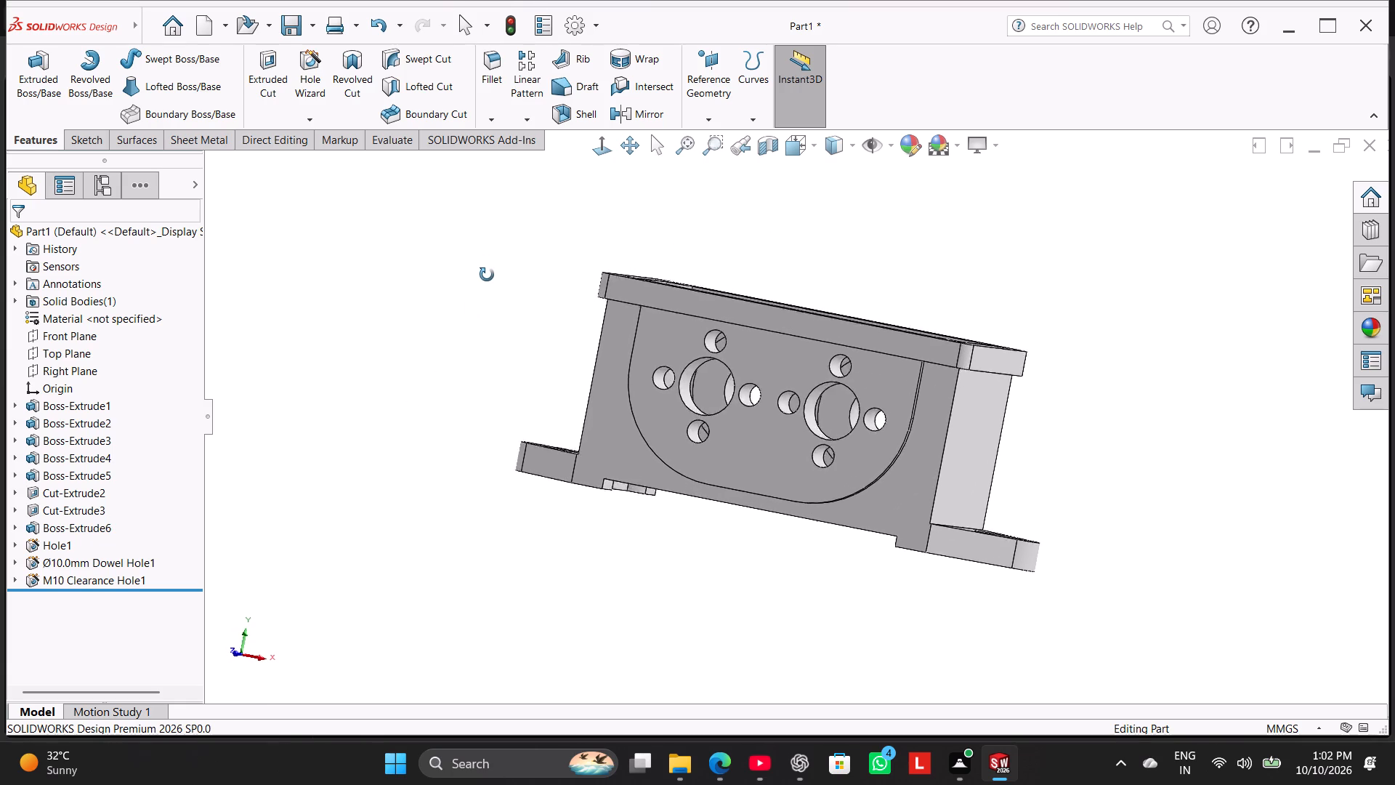
middle_drag(487, 275, 440, 412)
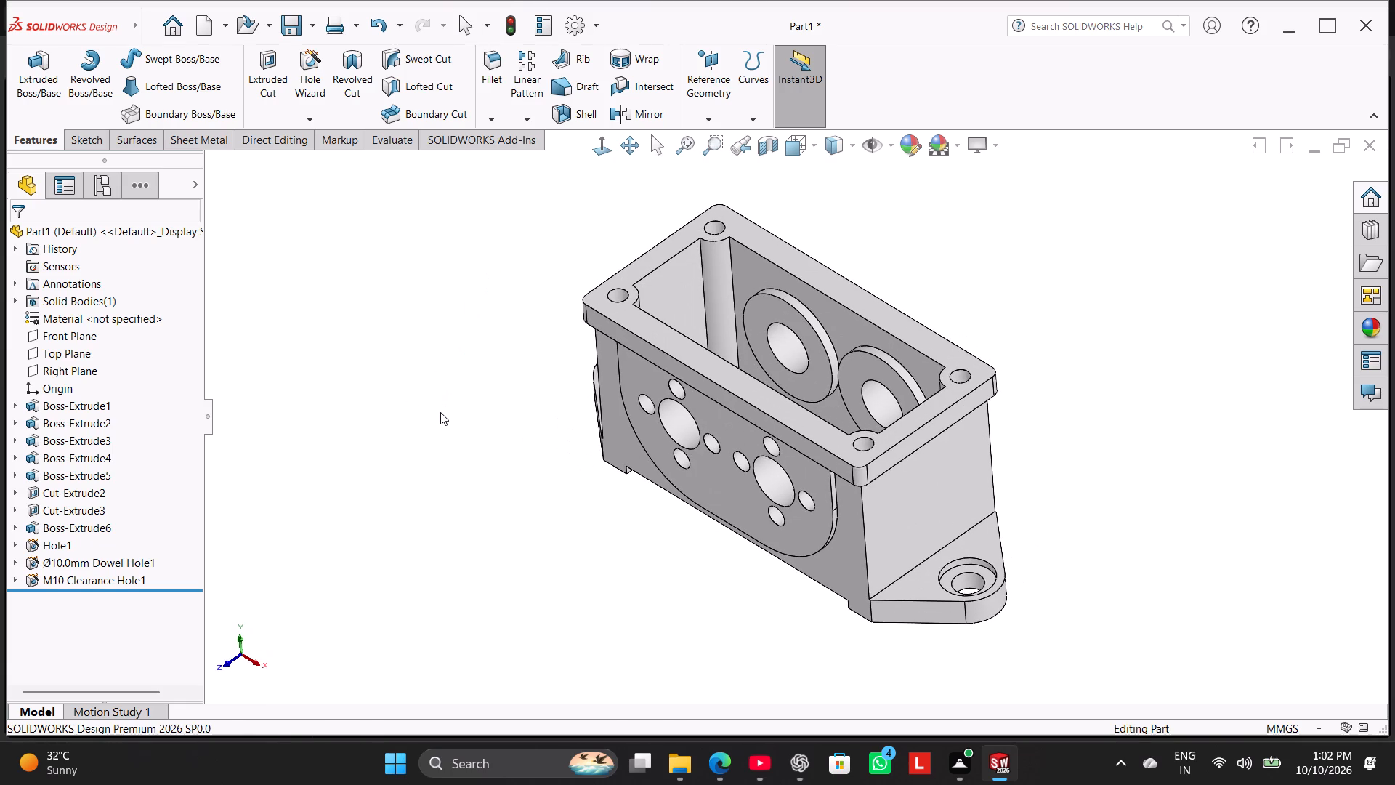
right_drag(405, 440, 506, 349)
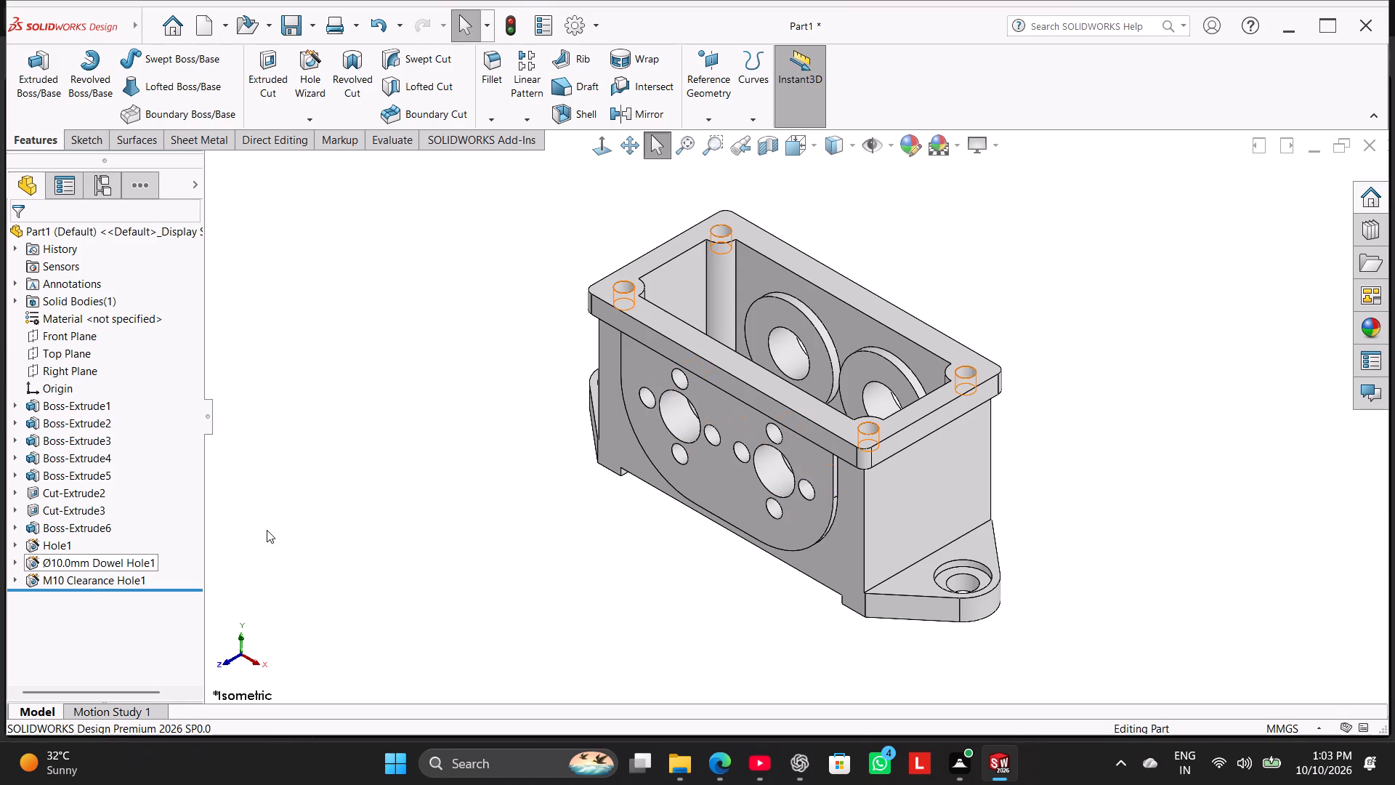
Mirror the M10 clearance hole feature about the Front Plane onto the opposite wall of the housing.
middle_drag(351, 472, 405, 416)
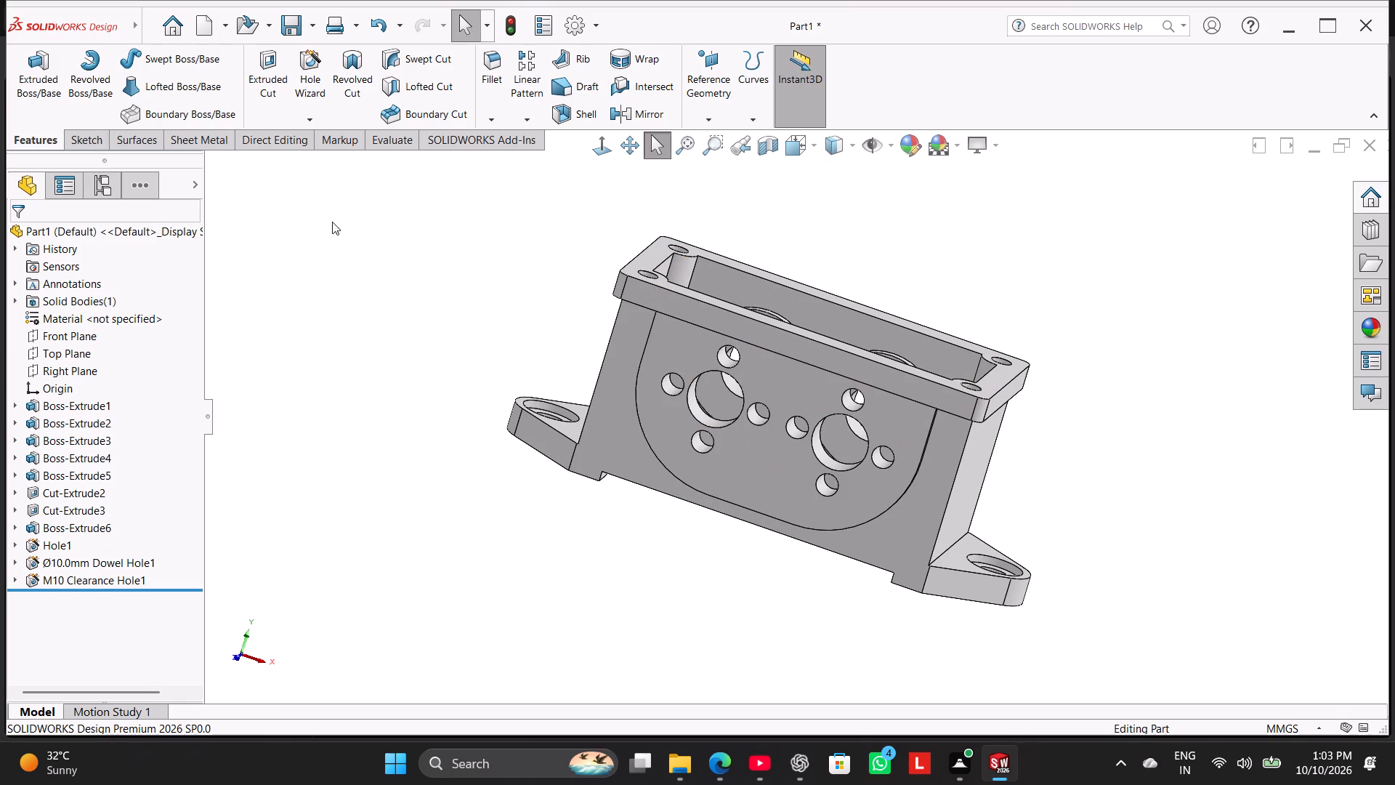
click(123, 580)
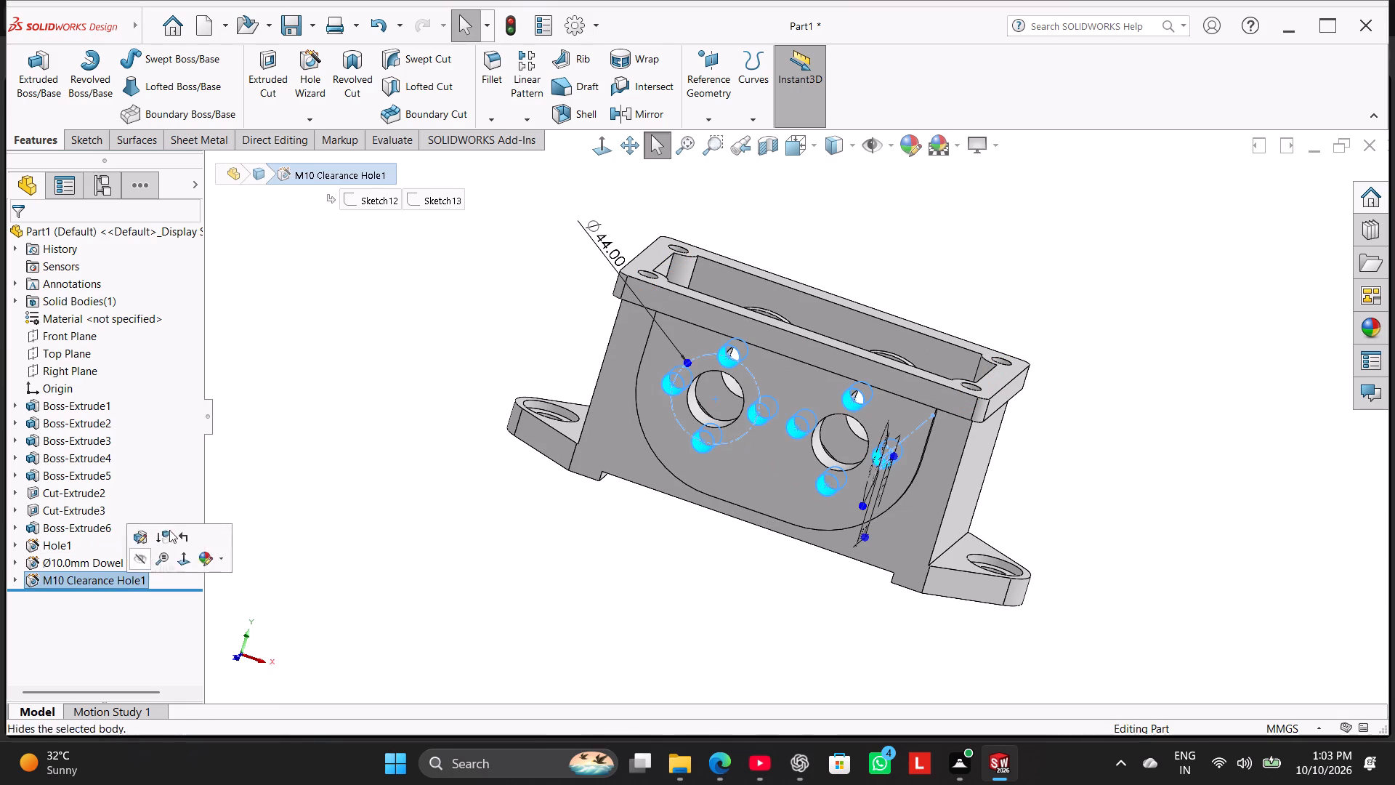
click(632, 111)
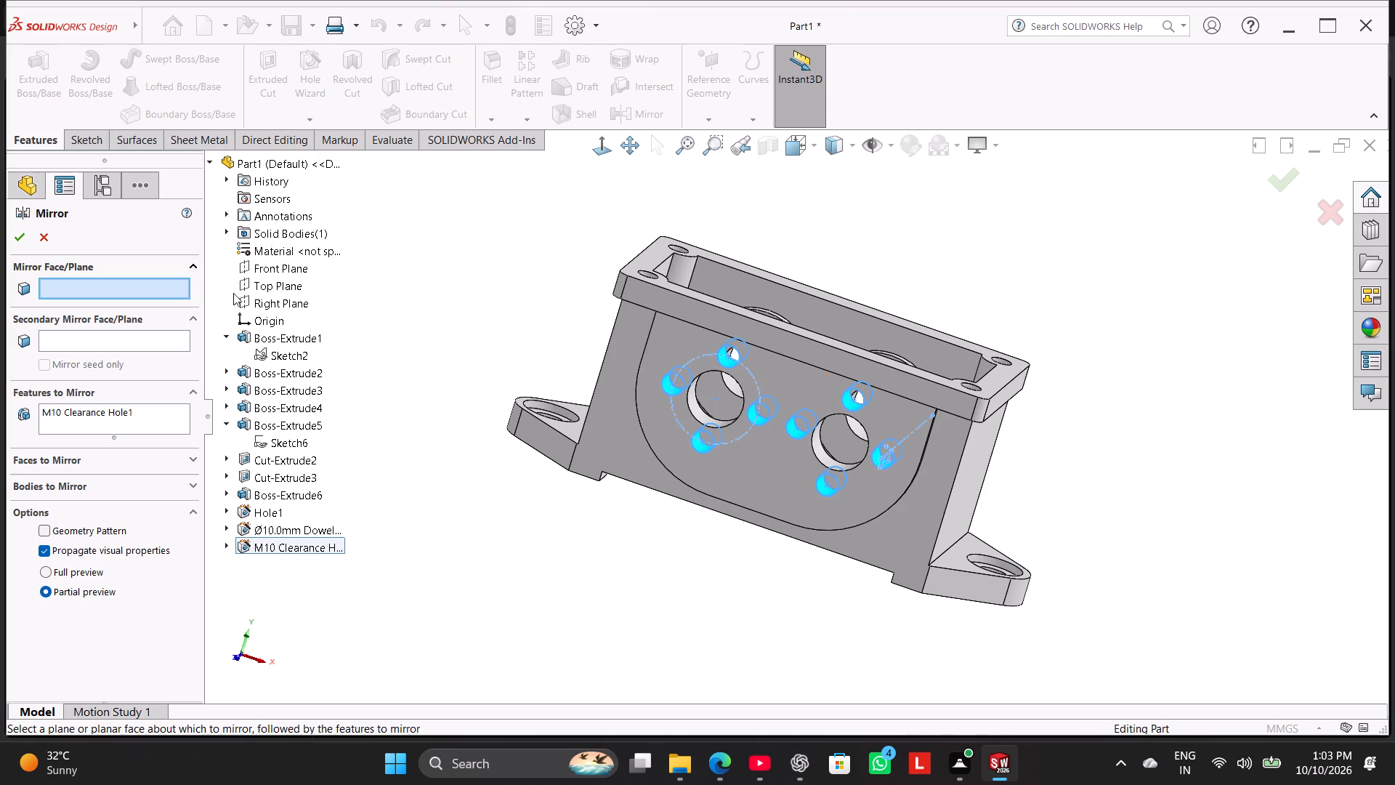
click(264, 273)
middle_drag(482, 315, 418, 424)
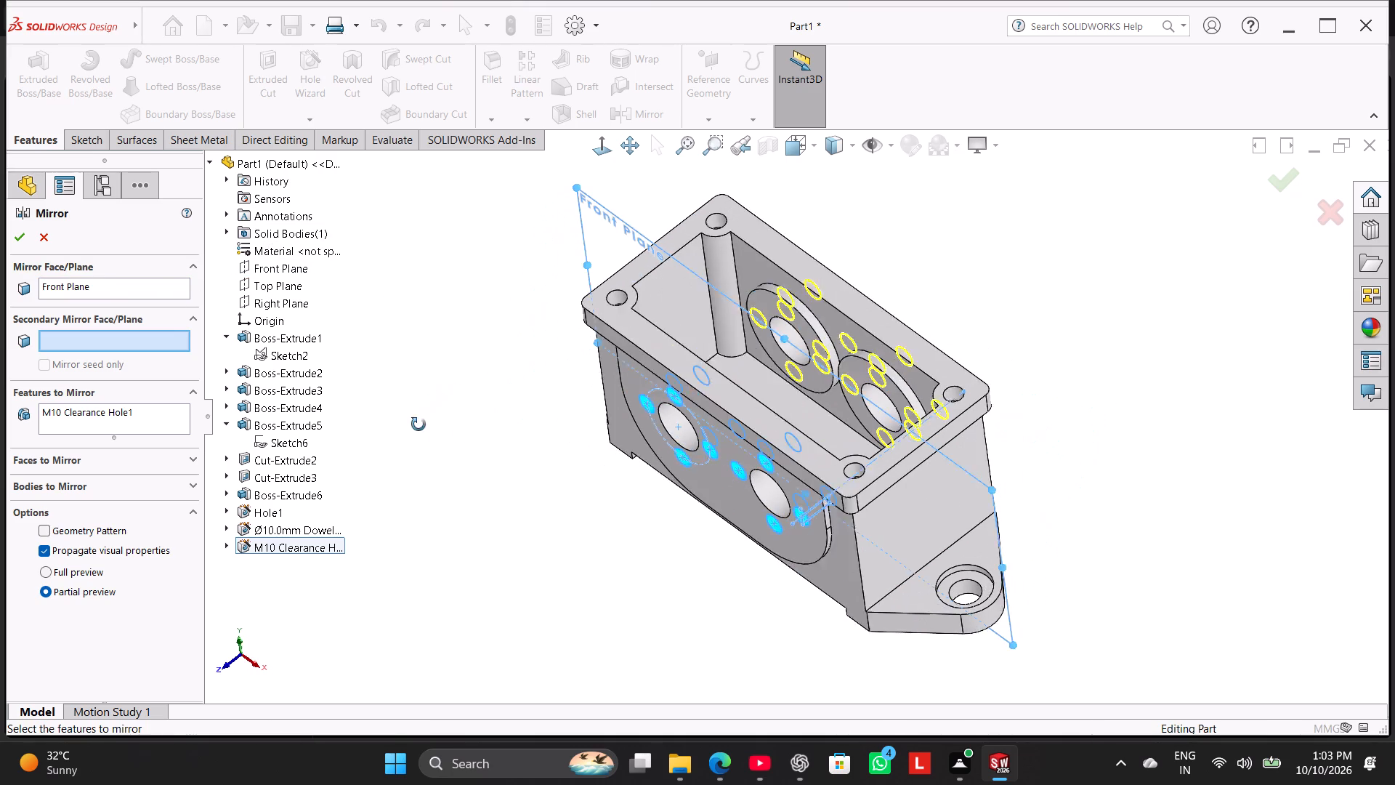
middle_drag(418, 424, 416, 427)
click(23, 235)
middle_drag(402, 331, 399, 339)
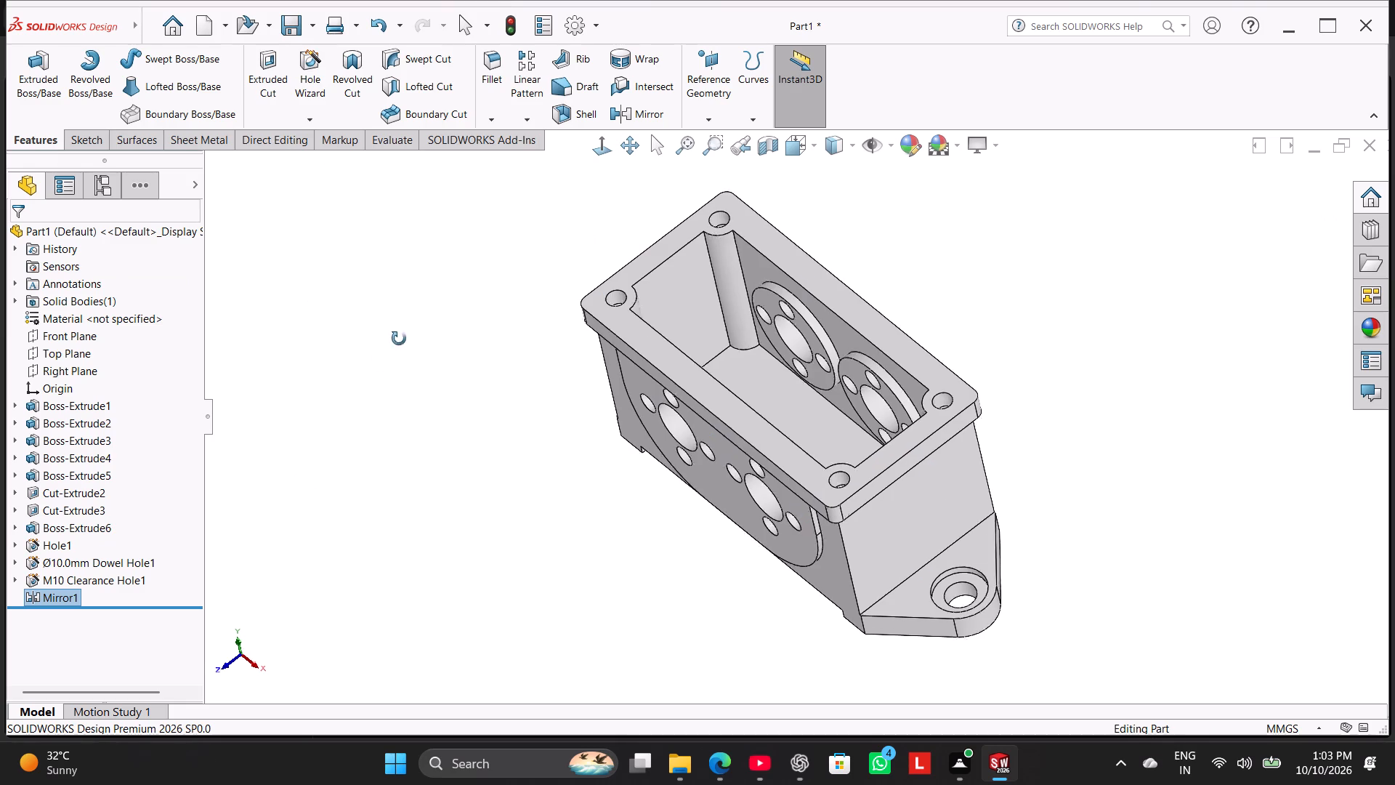
middle_drag(399, 339, 307, 424)
right_drag(309, 424, 757, 259)
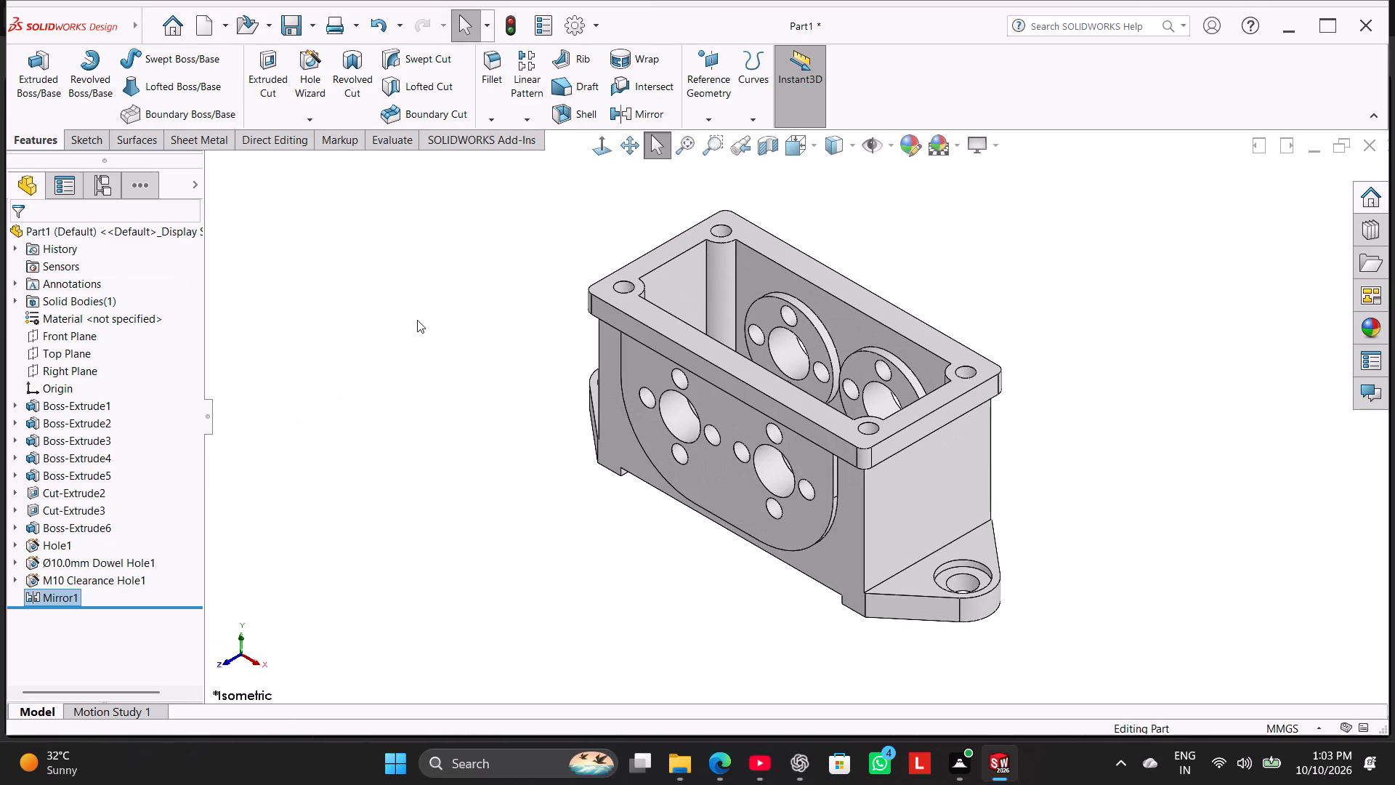
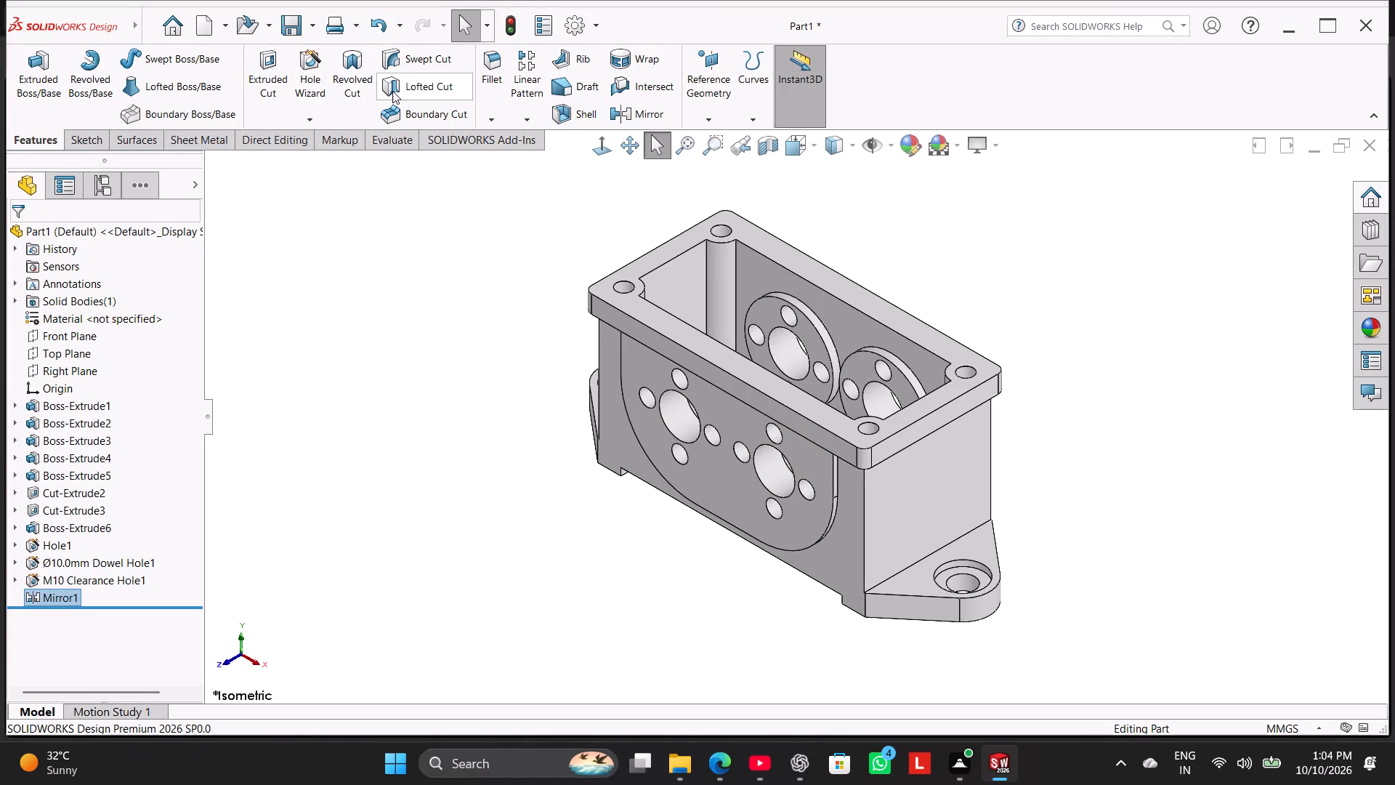
Fillet the two edges where the mounting lugs meet the housing's end walls with a 2 mm radius.
click(489, 68)
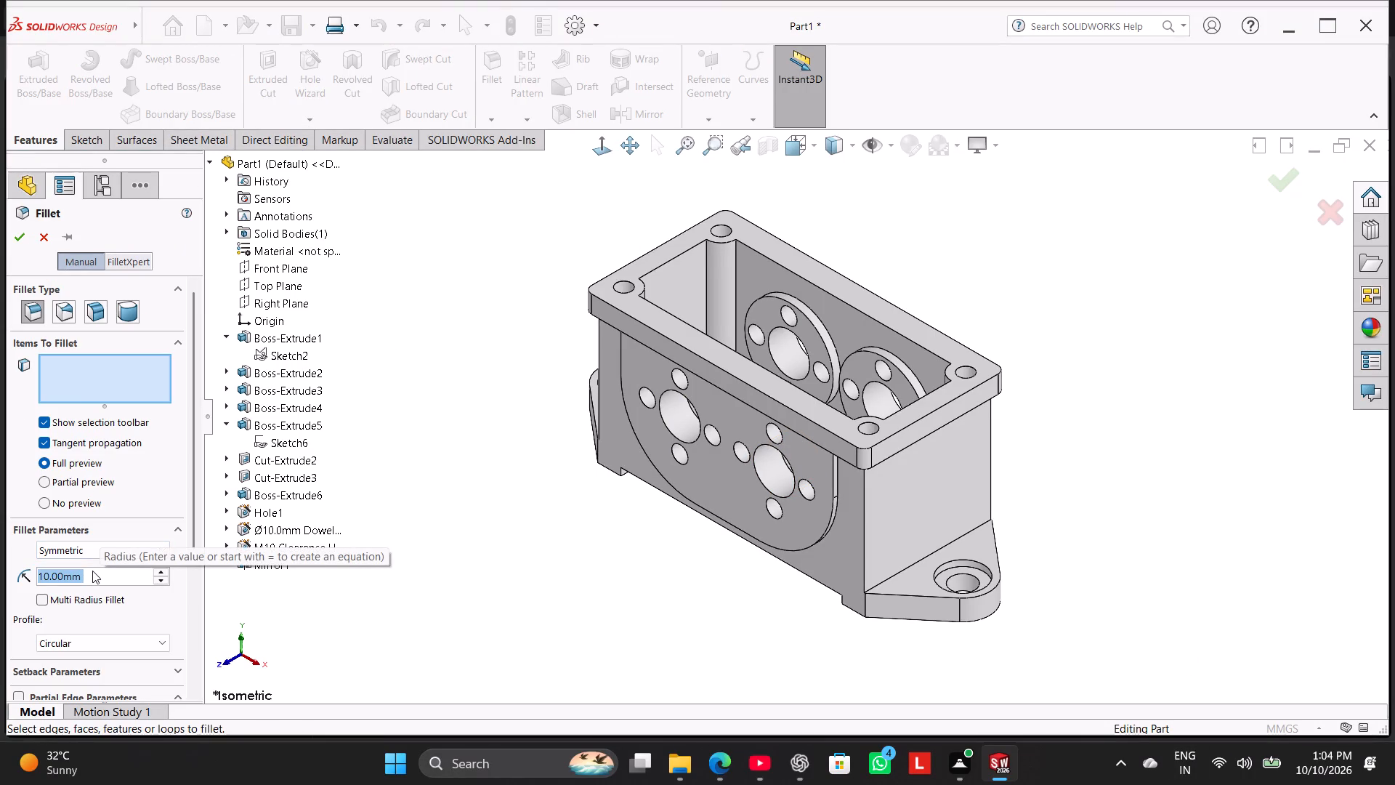
key(2)
key(Return)
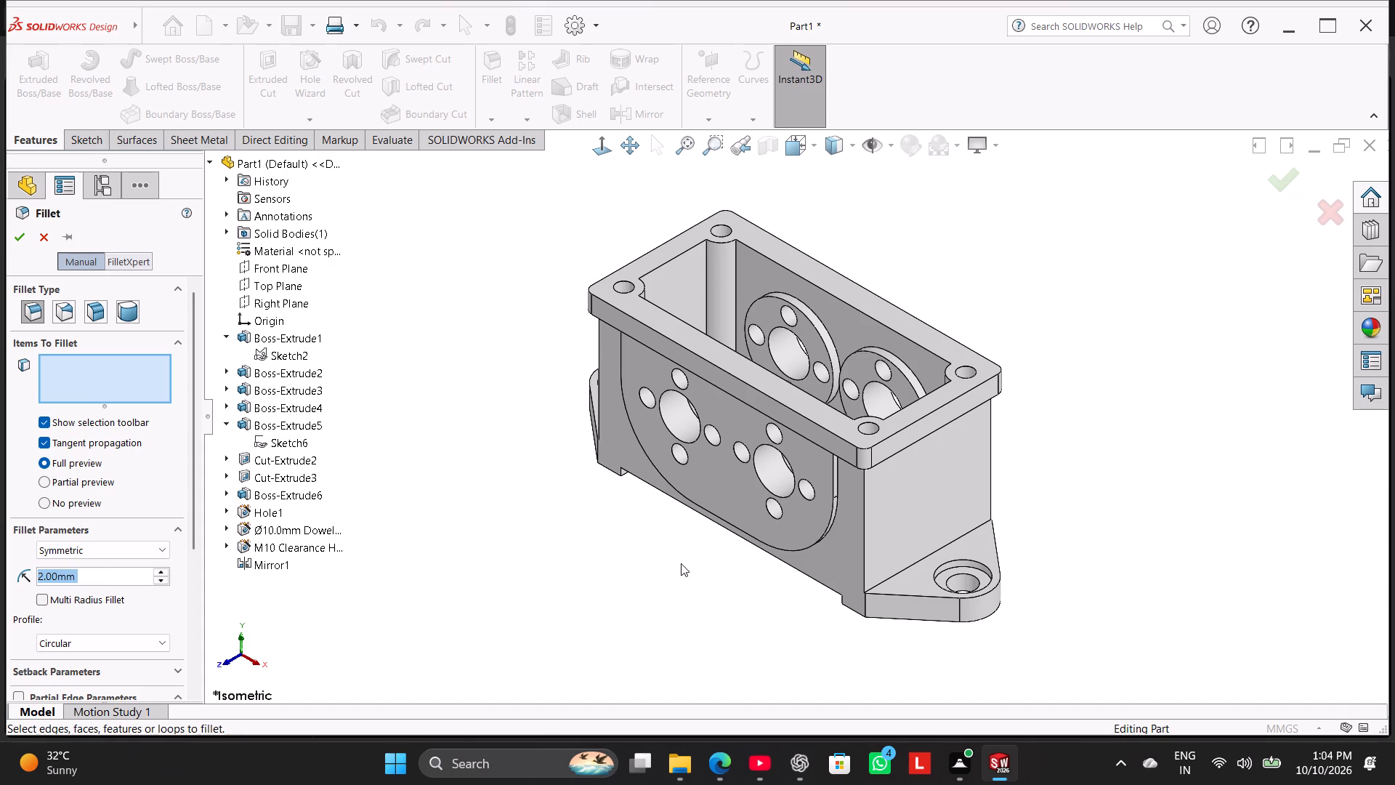
click(937, 549)
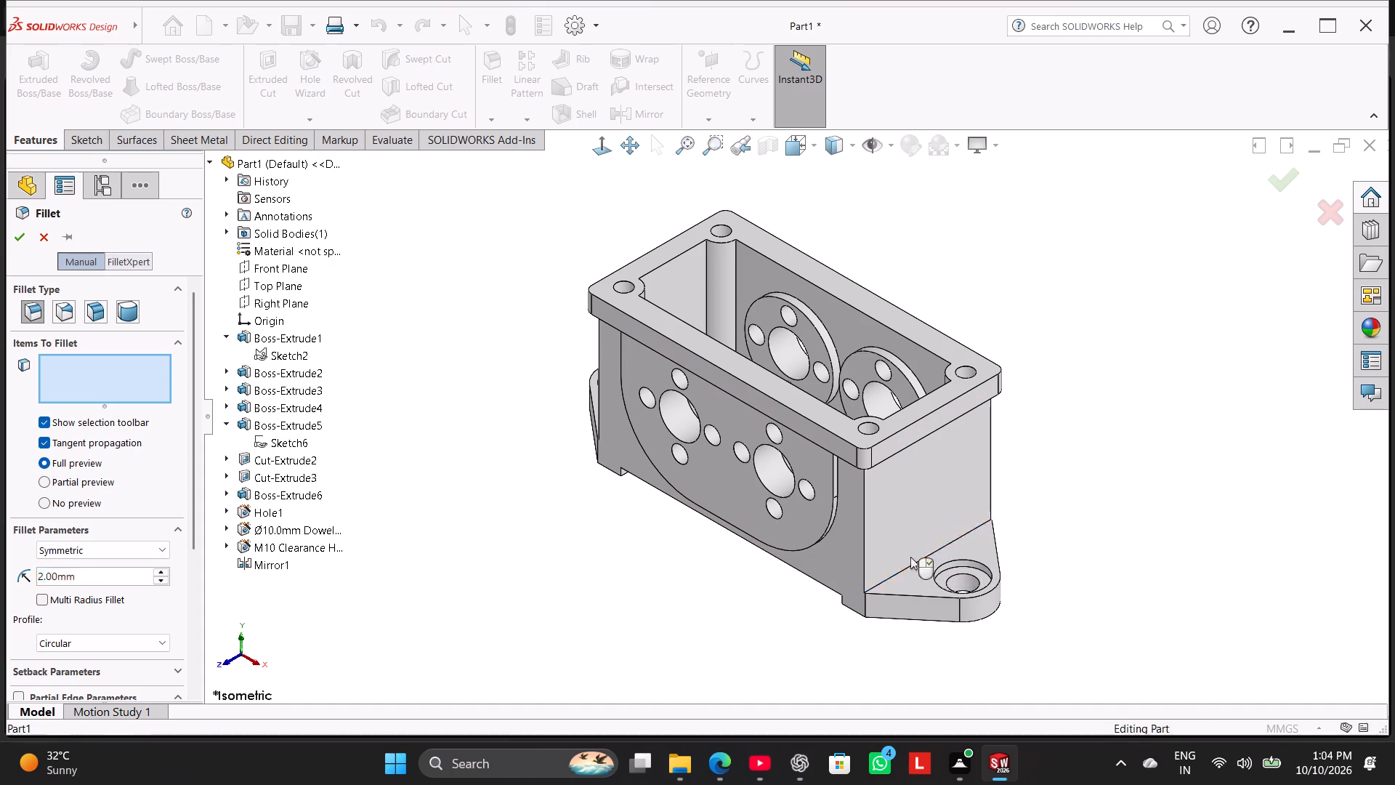
middle_drag(562, 524, 658, 623)
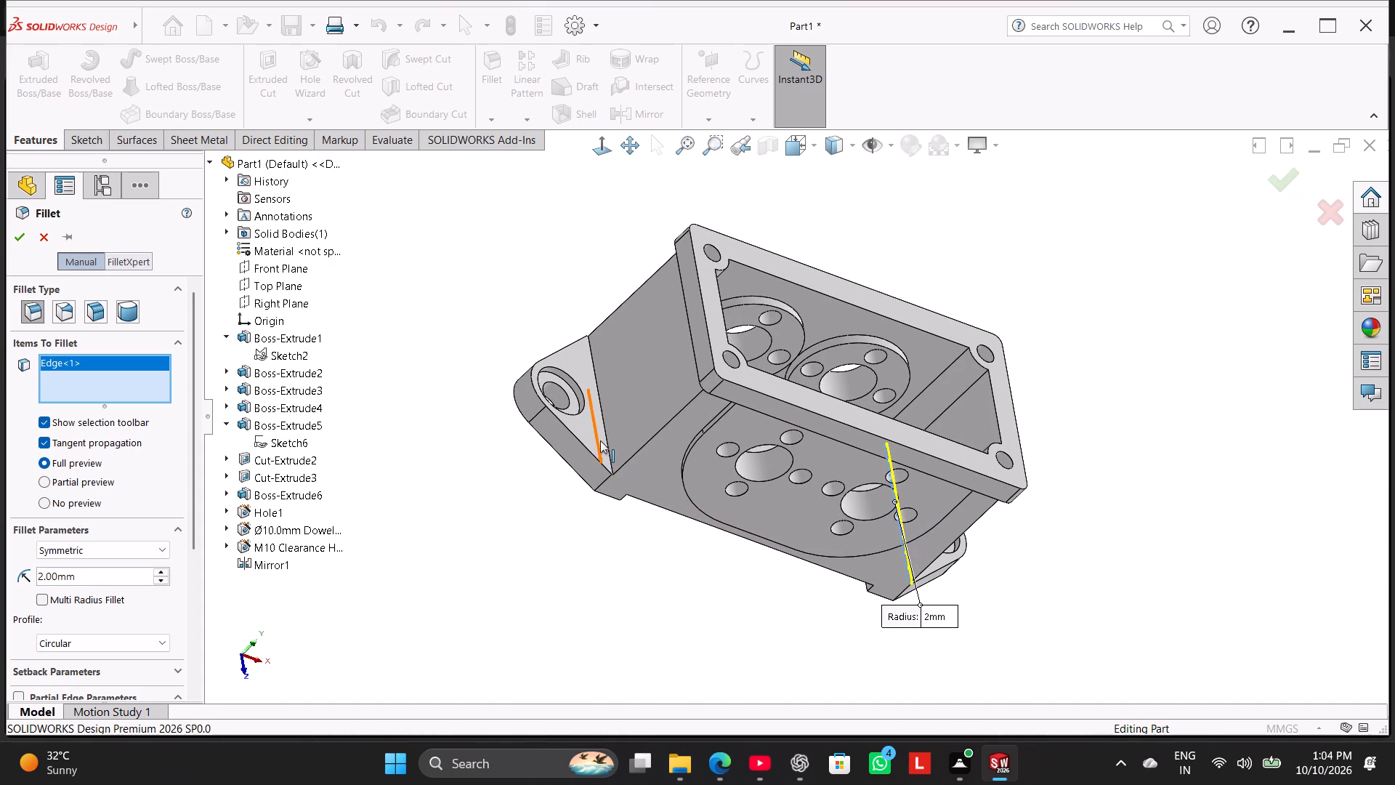
click(604, 435)
middle_drag(591, 547, 465, 502)
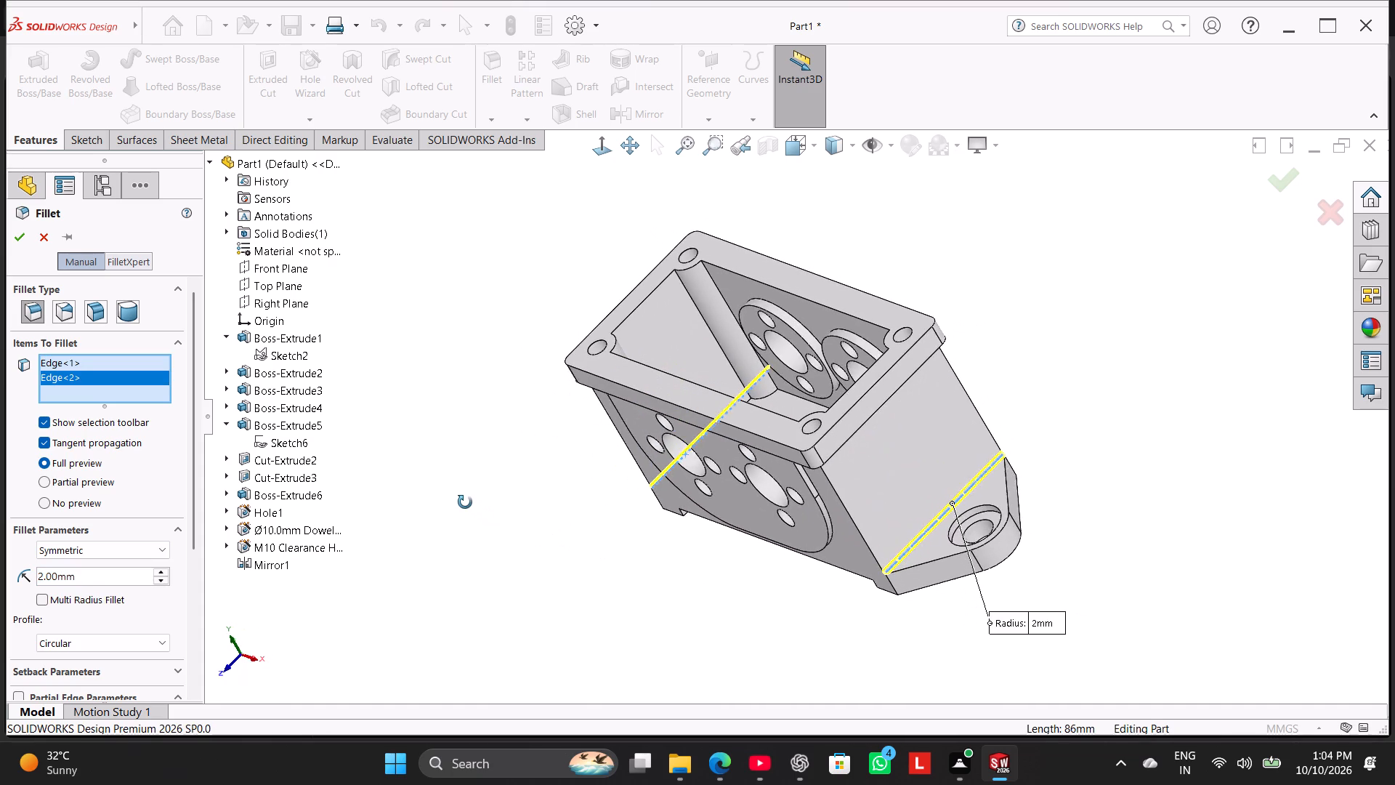
middle_drag(465, 502, 458, 497)
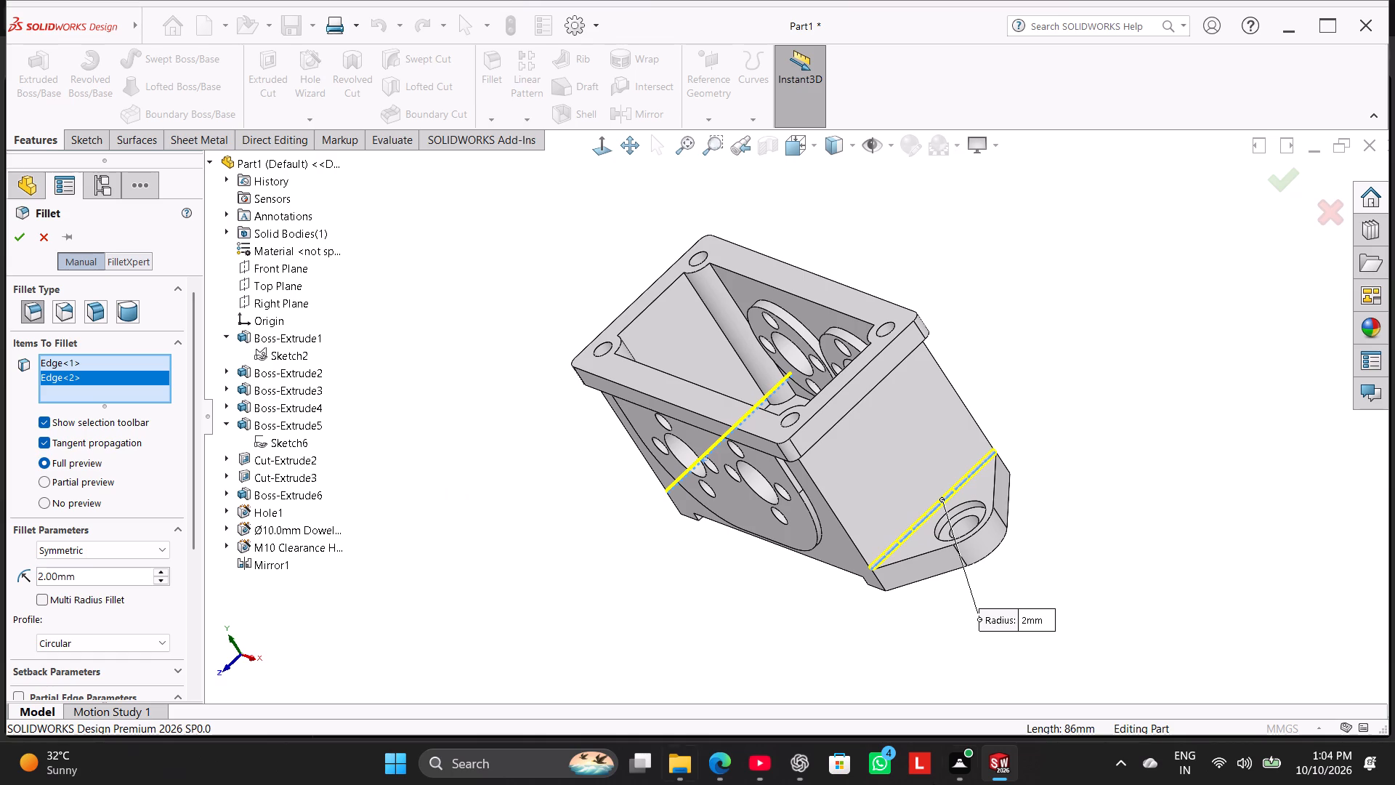
click(22, 233)
click(471, 302)
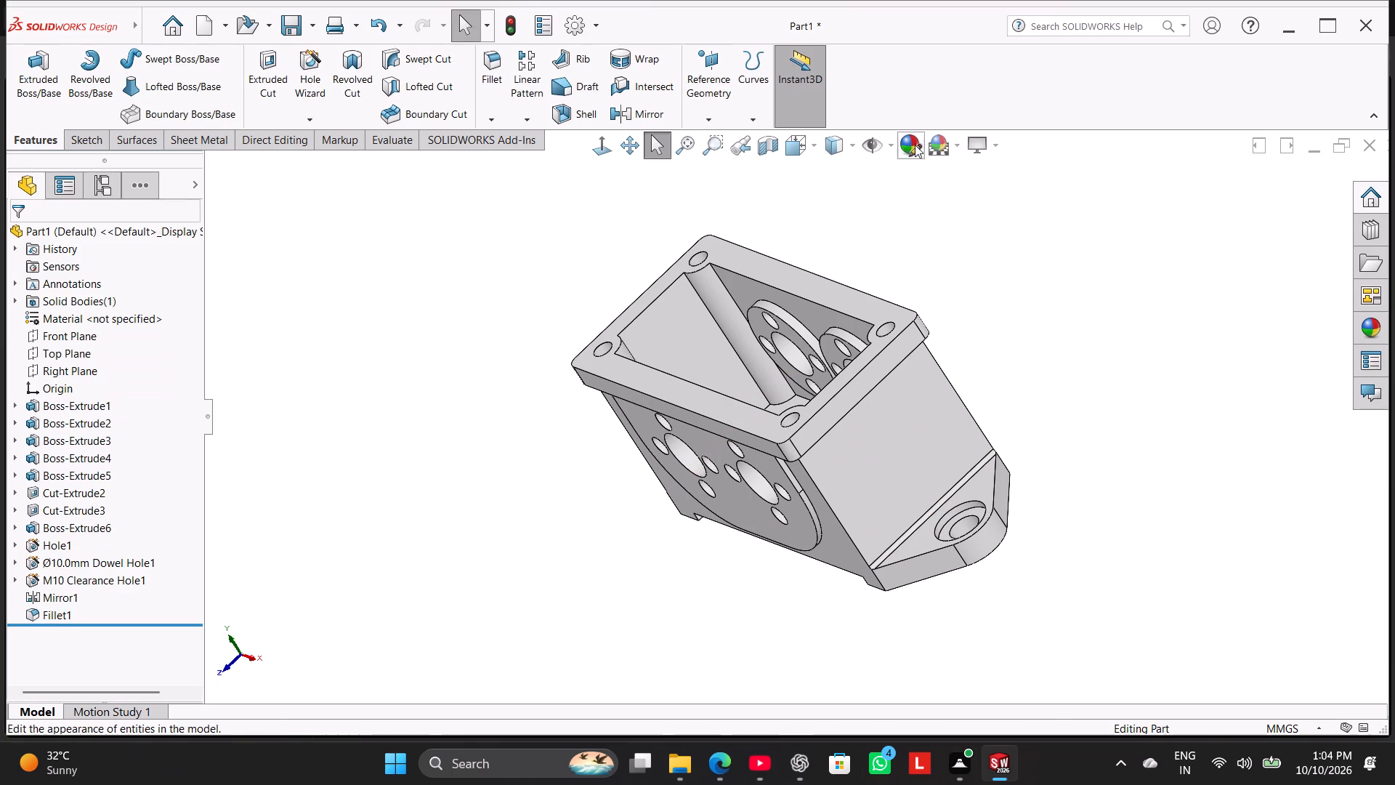
Start editing the whole part's appearance and give it the standard bright yellow colour, RGB 255, 255, 0.
click(916, 145)
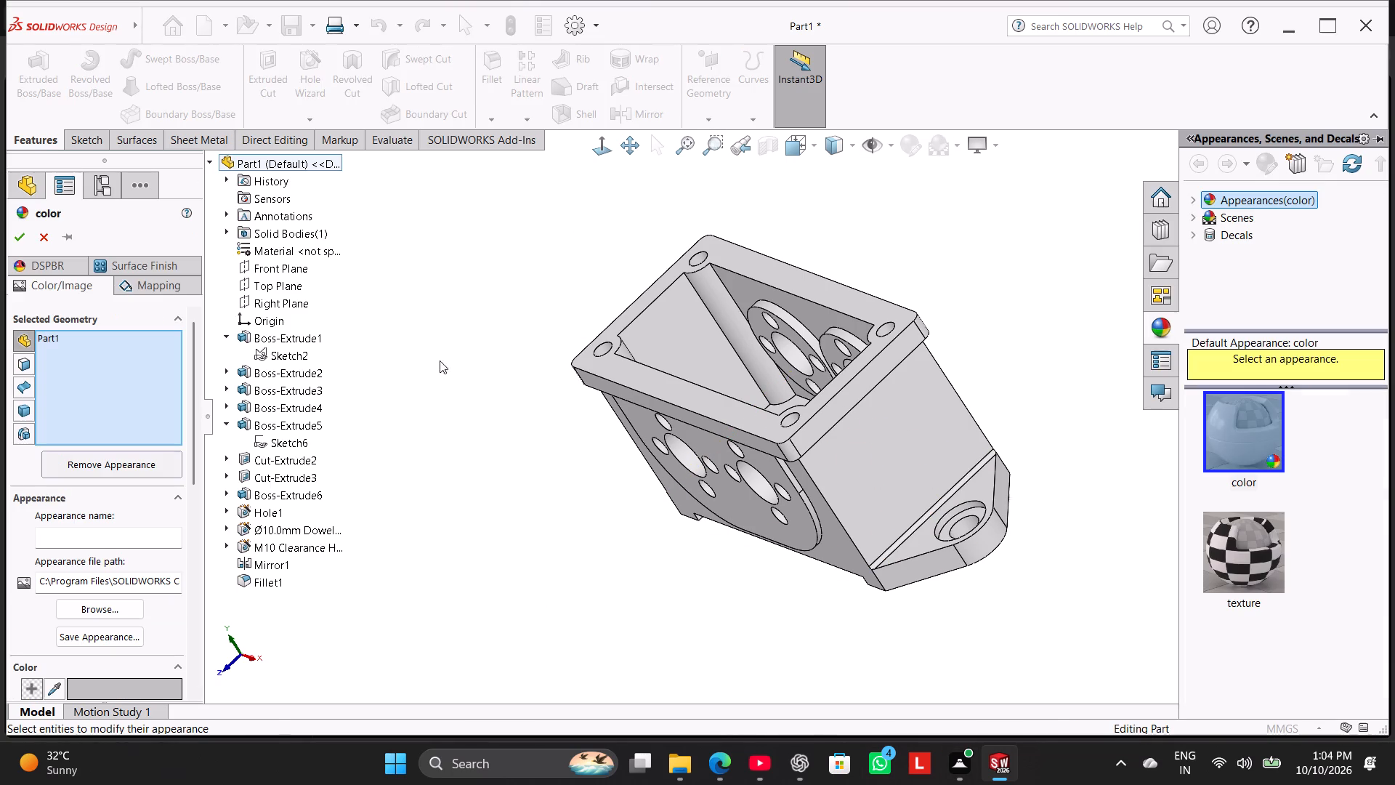
drag(197, 353, 197, 443)
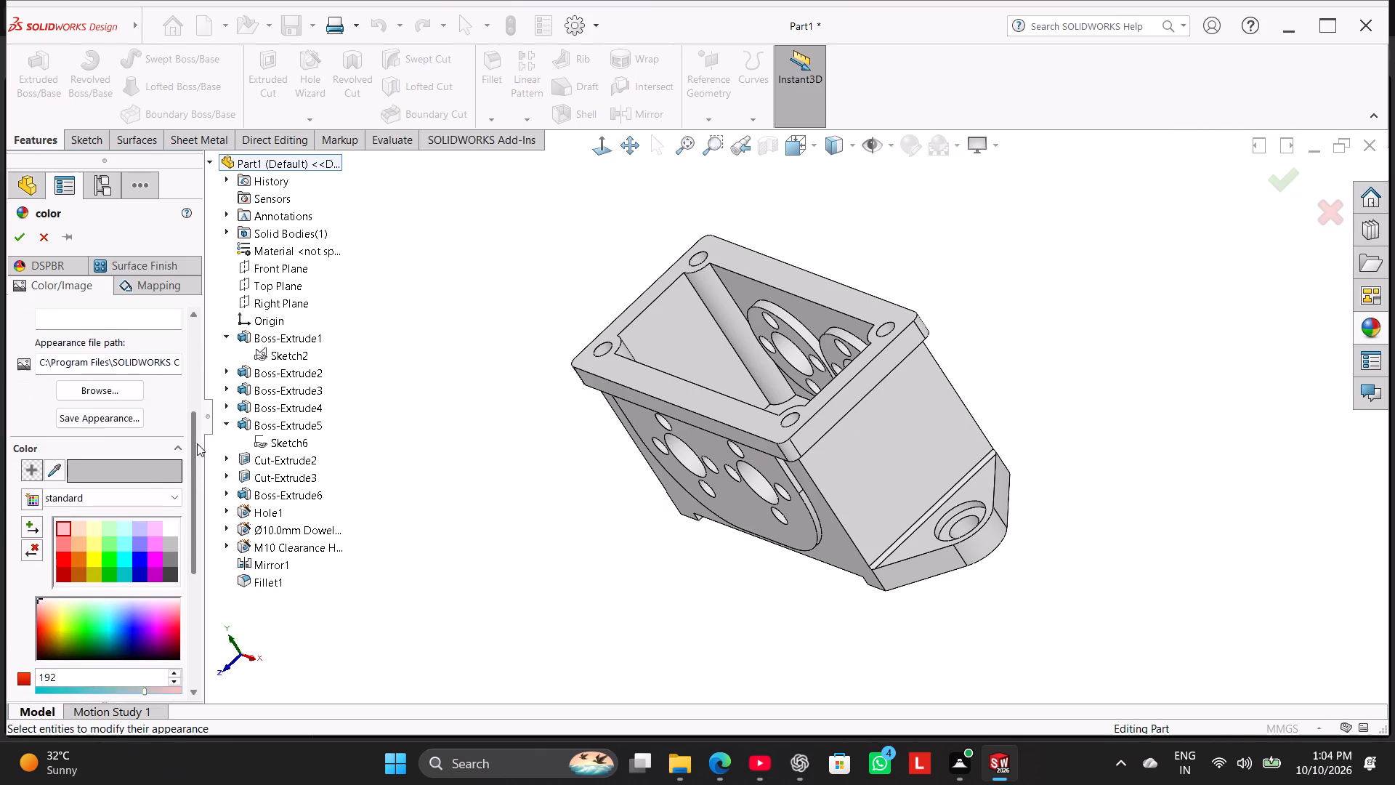
drag(197, 443, 197, 451)
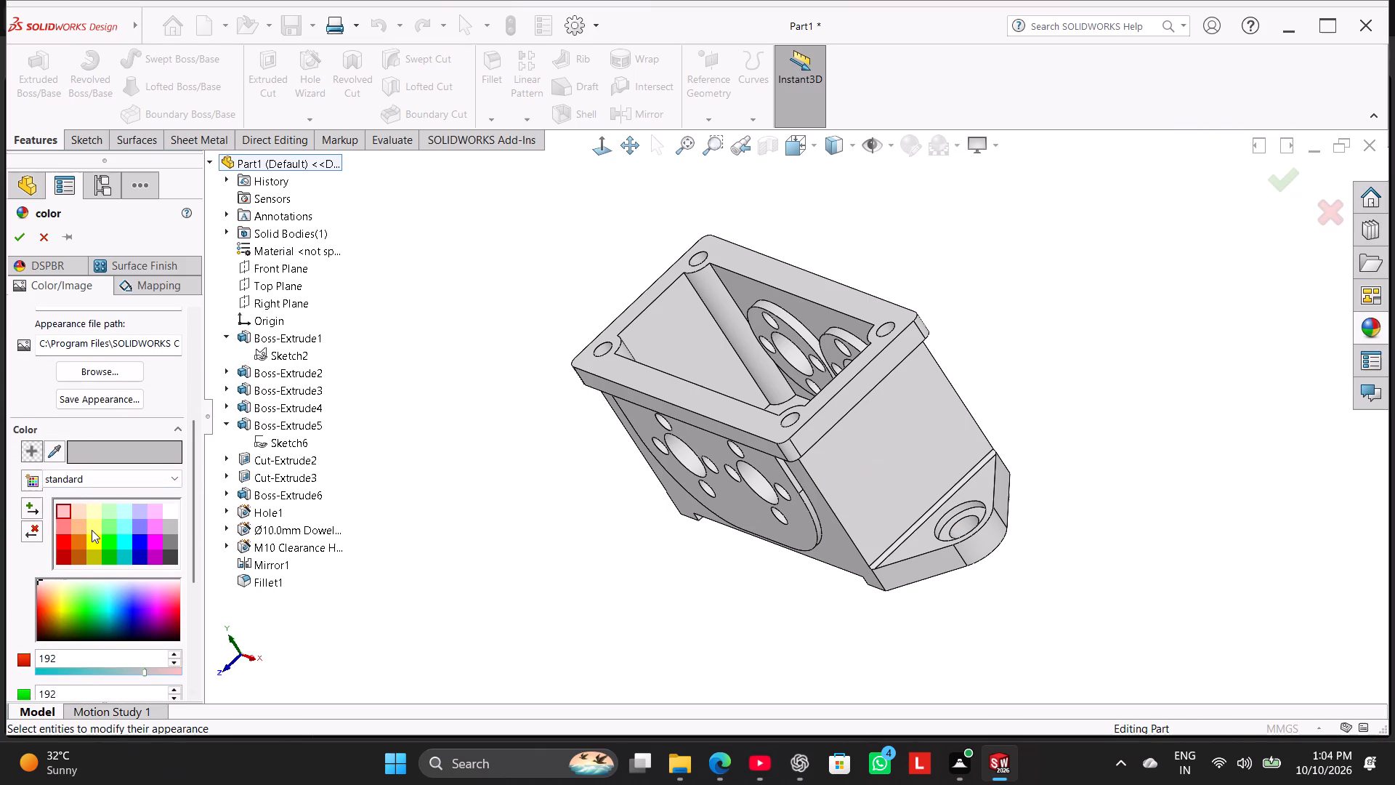
click(92, 530)
click(94, 544)
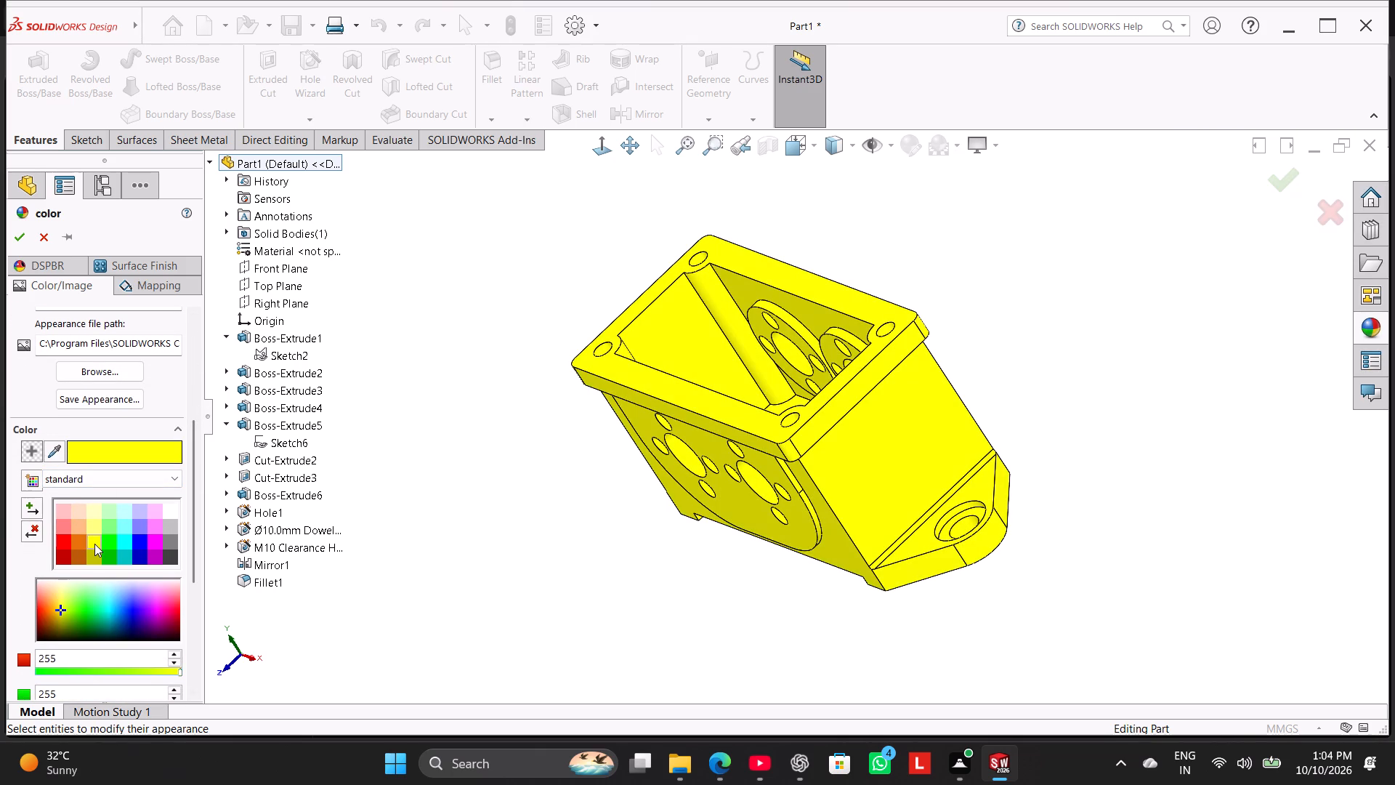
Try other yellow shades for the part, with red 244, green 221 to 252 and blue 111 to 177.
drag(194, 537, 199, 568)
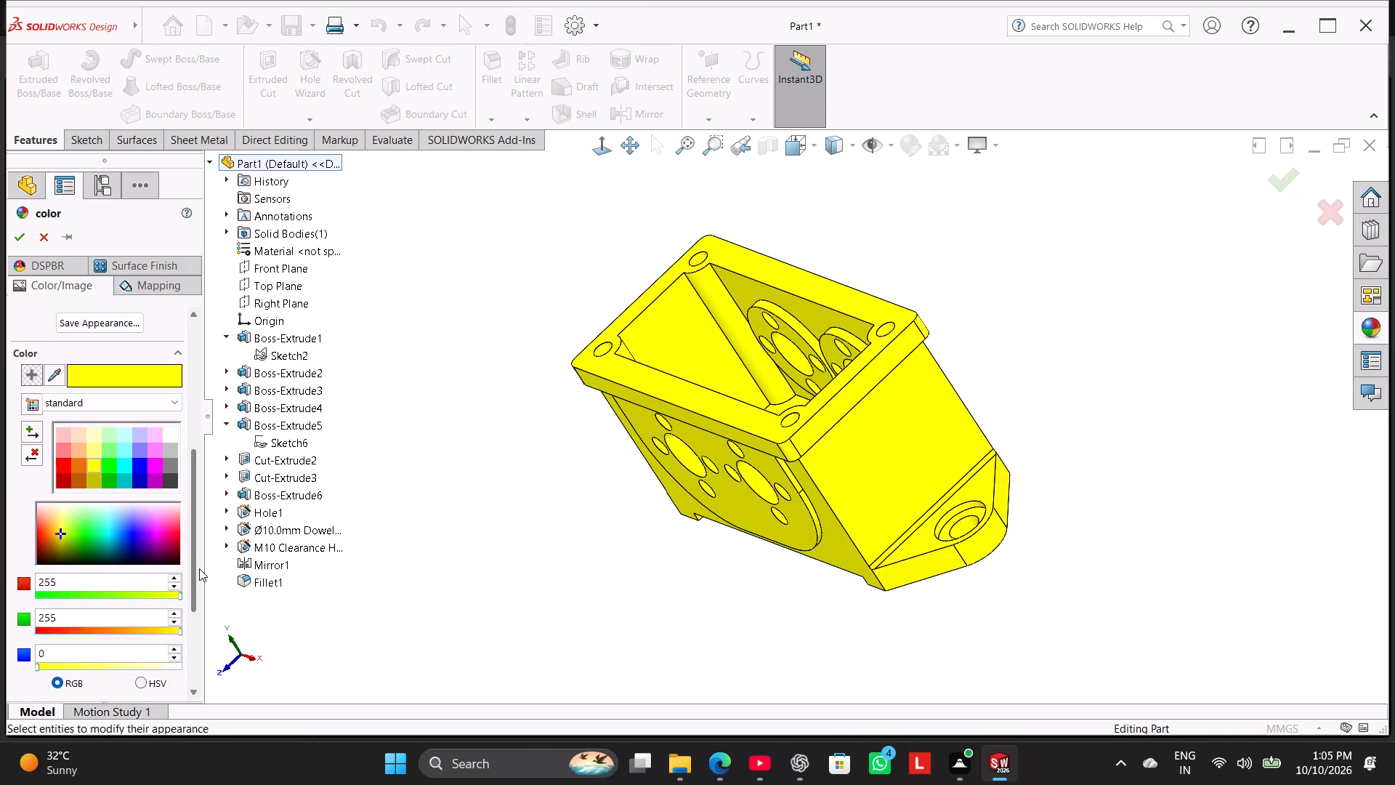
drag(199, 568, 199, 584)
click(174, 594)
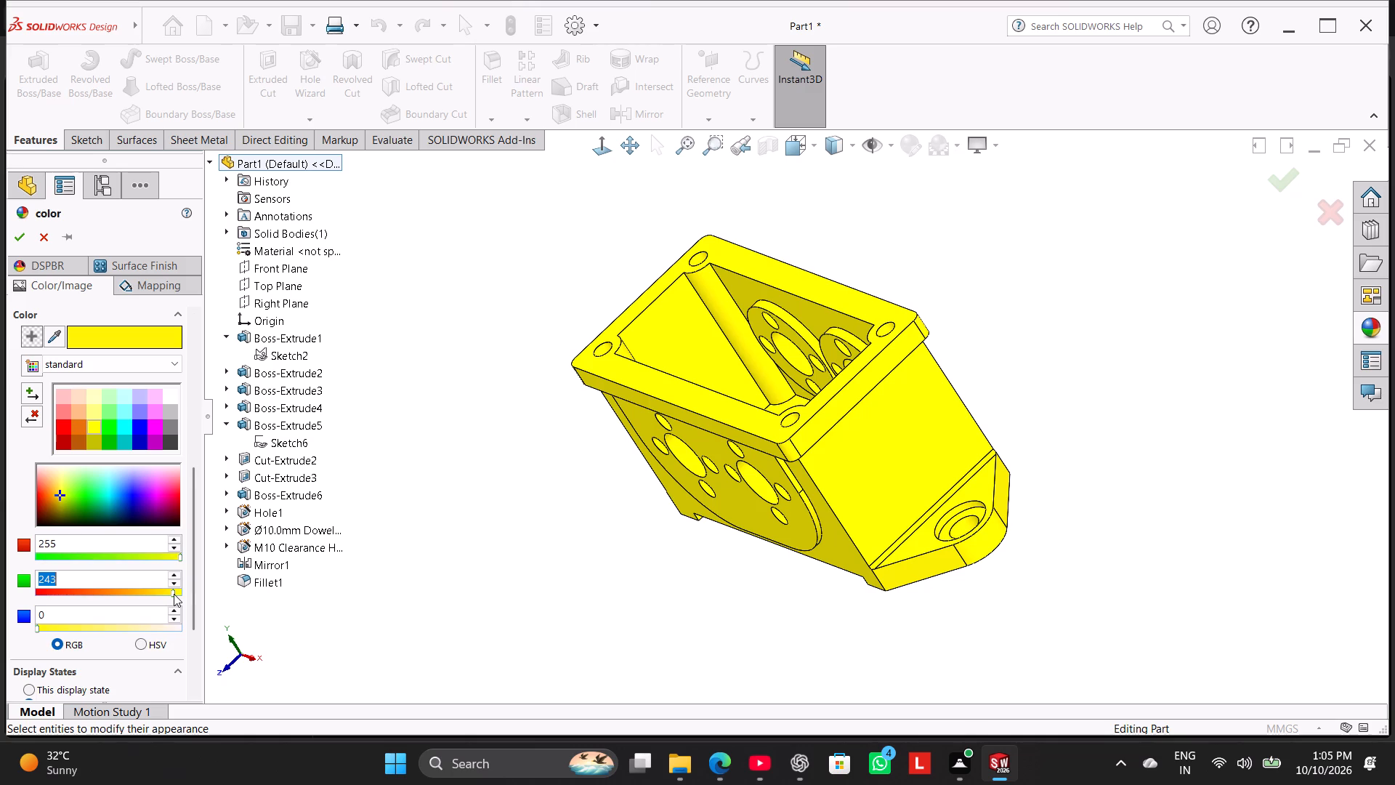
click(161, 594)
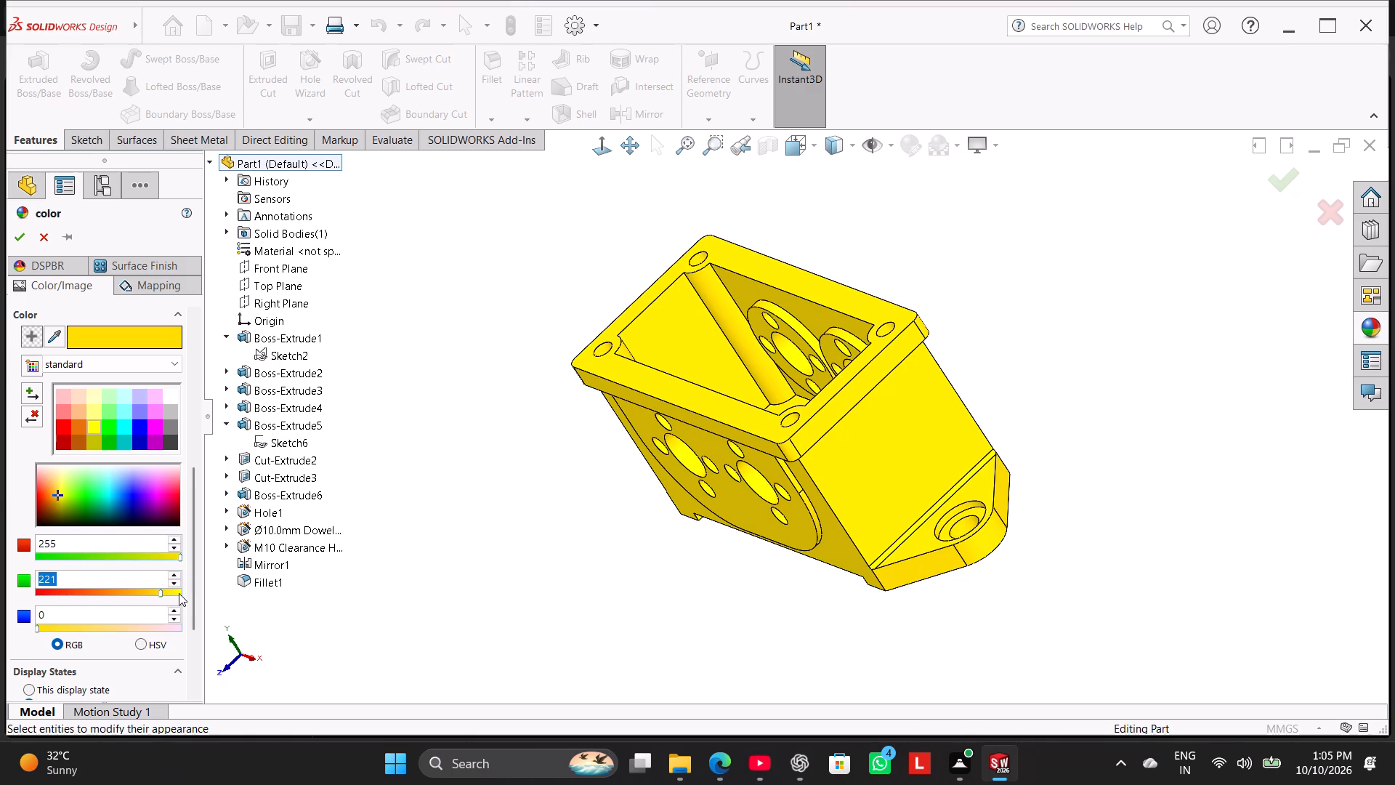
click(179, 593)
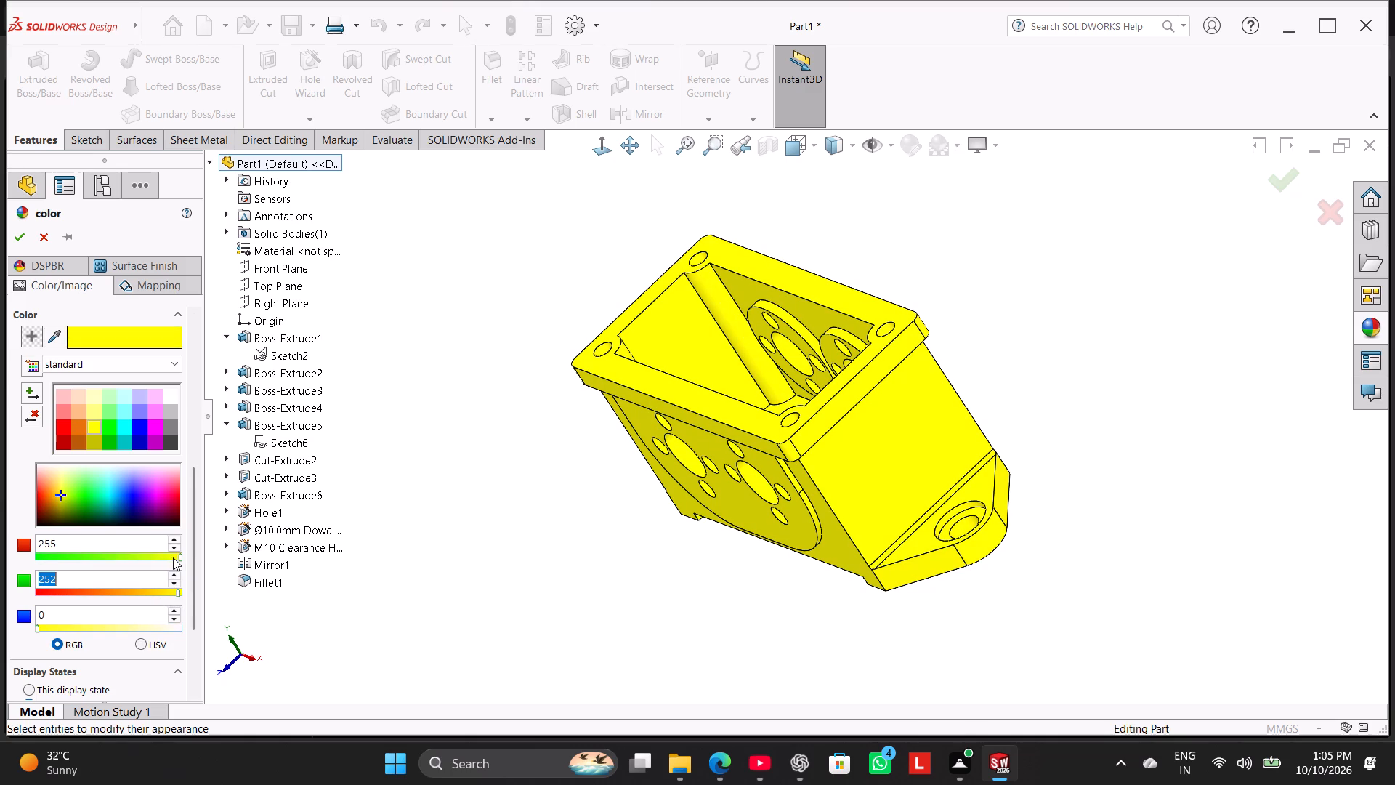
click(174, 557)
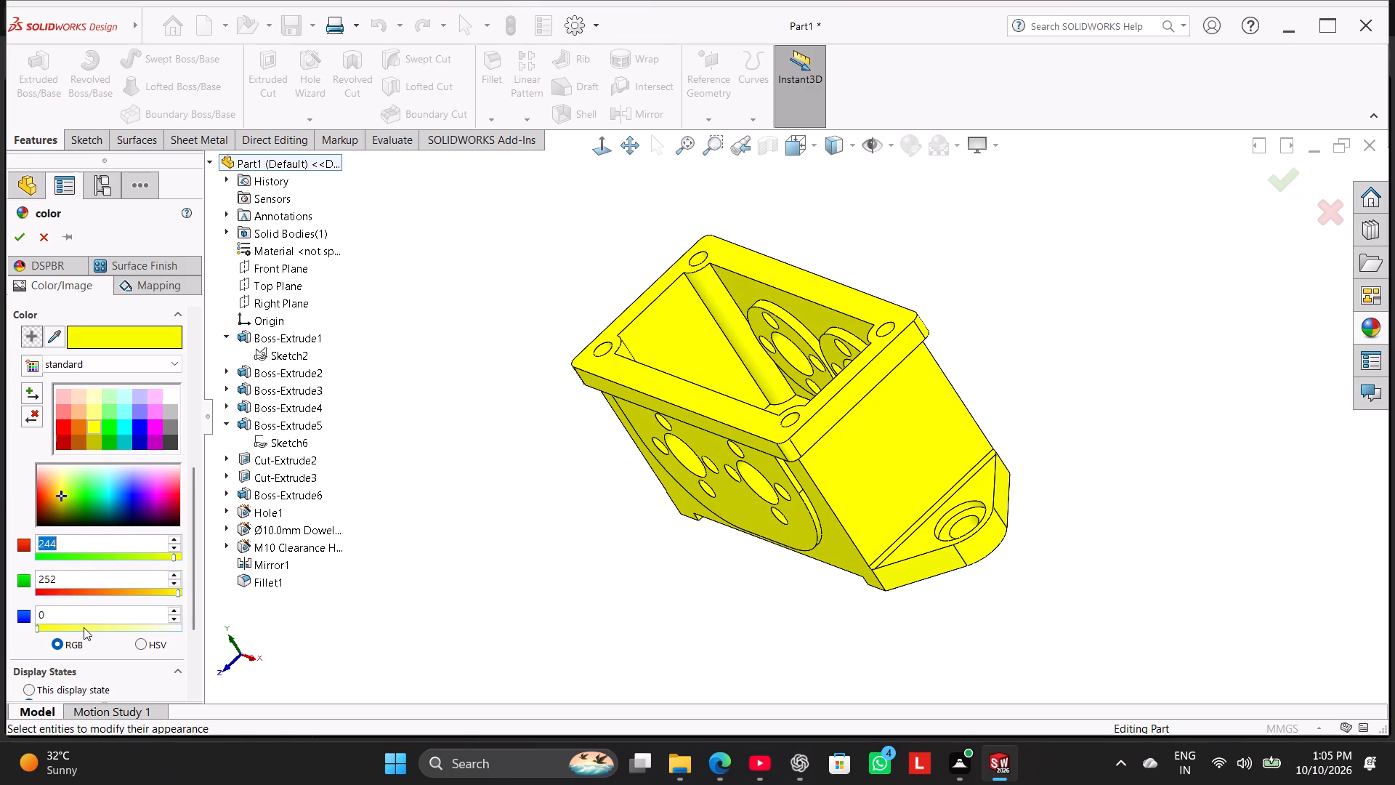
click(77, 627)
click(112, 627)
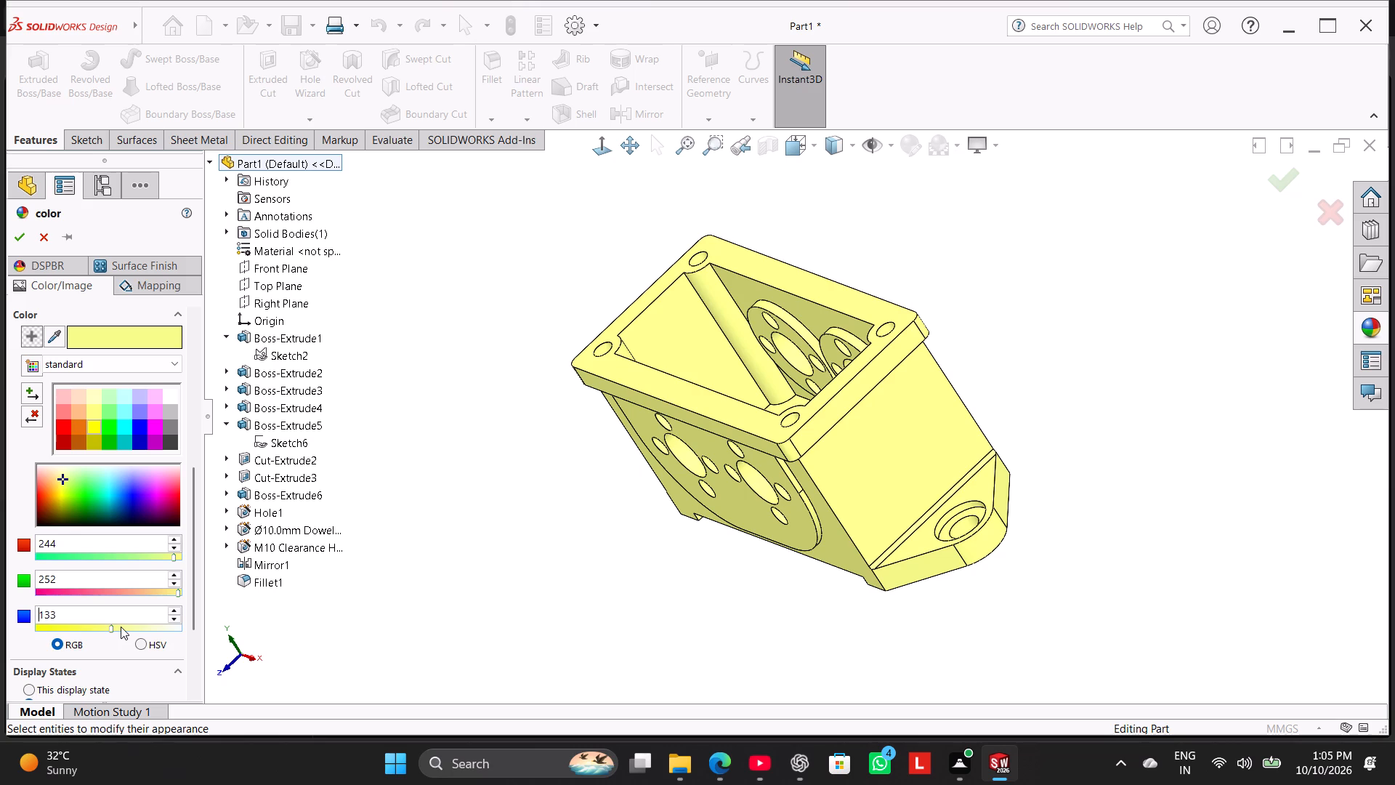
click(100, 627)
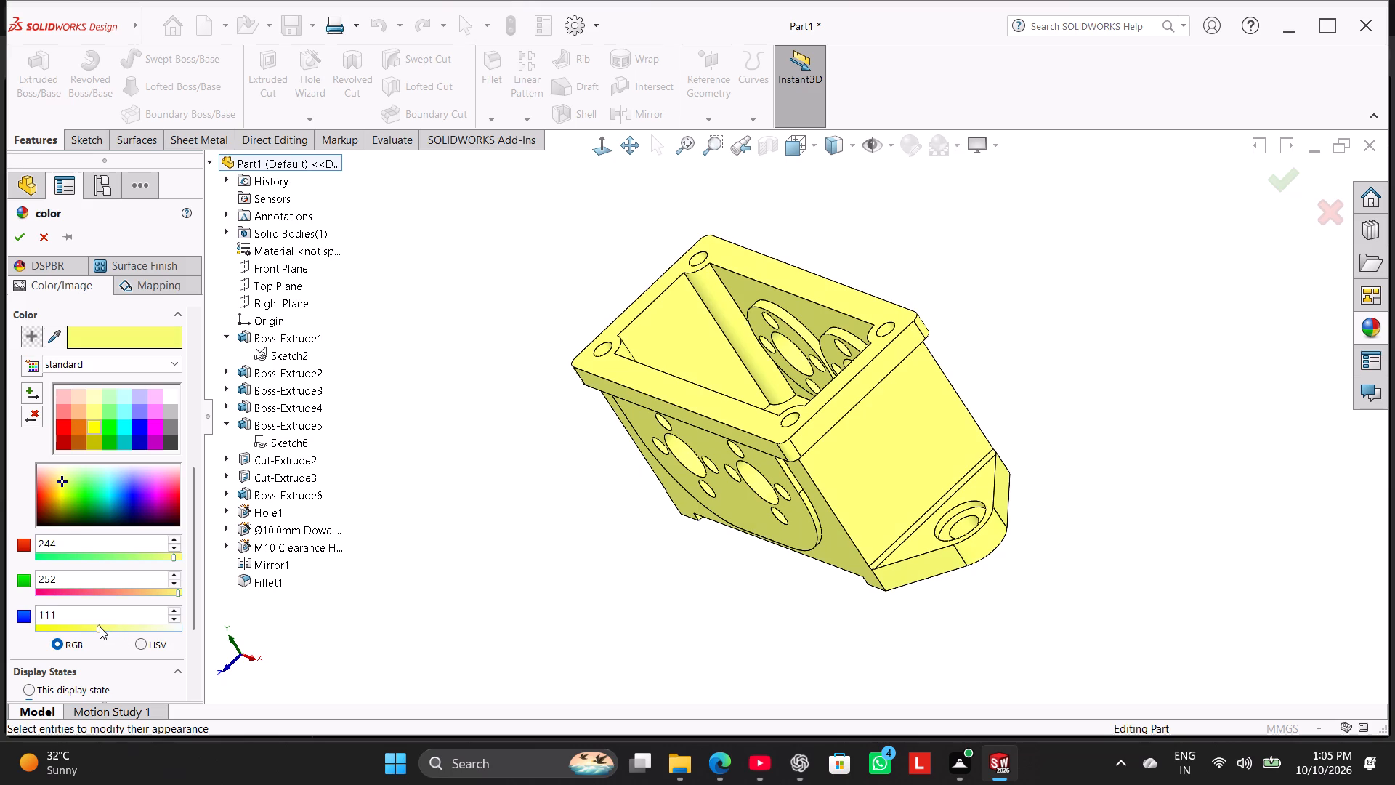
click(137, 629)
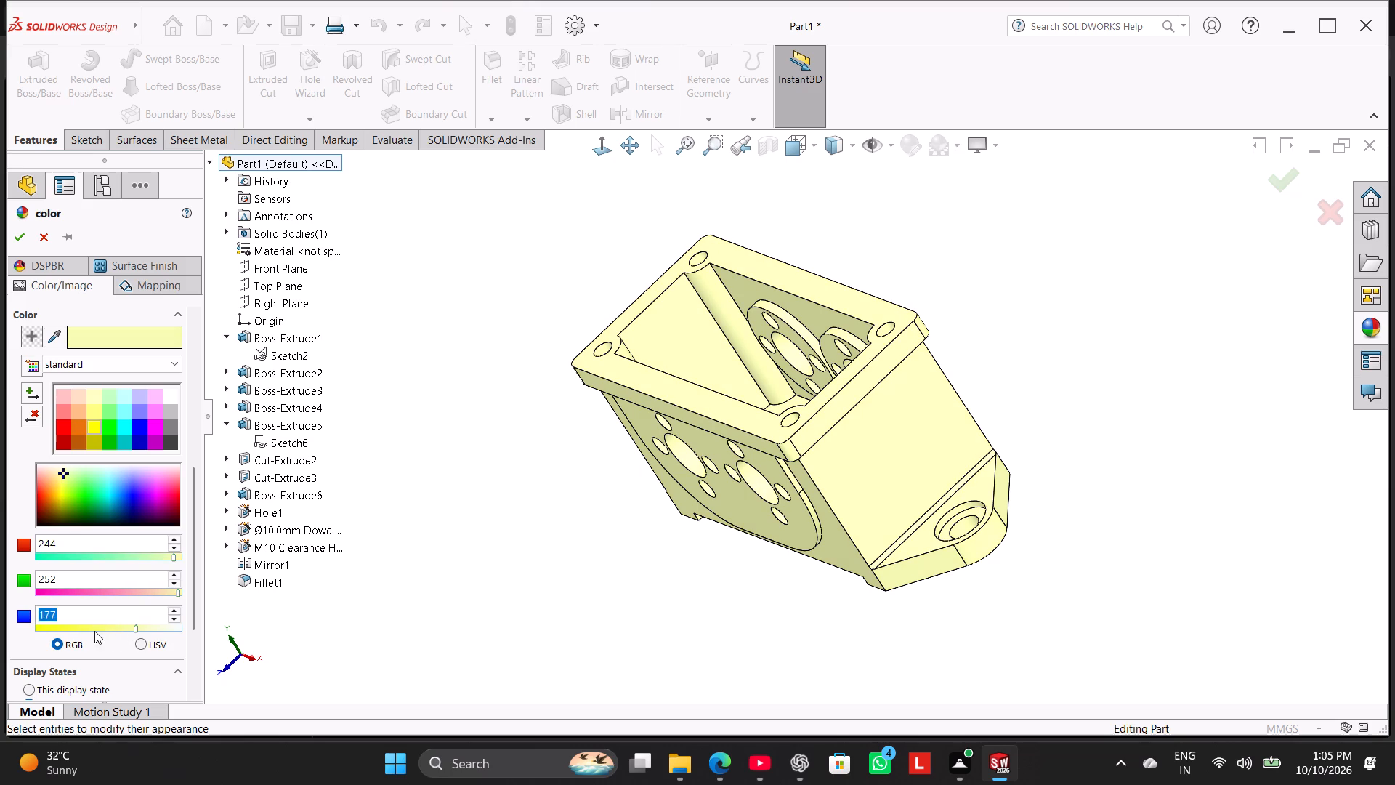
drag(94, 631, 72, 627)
Colour the whole part the standard dark yellow, RGB 192, 192, 0, and finish the appearance edit in isometric view.
click(91, 437)
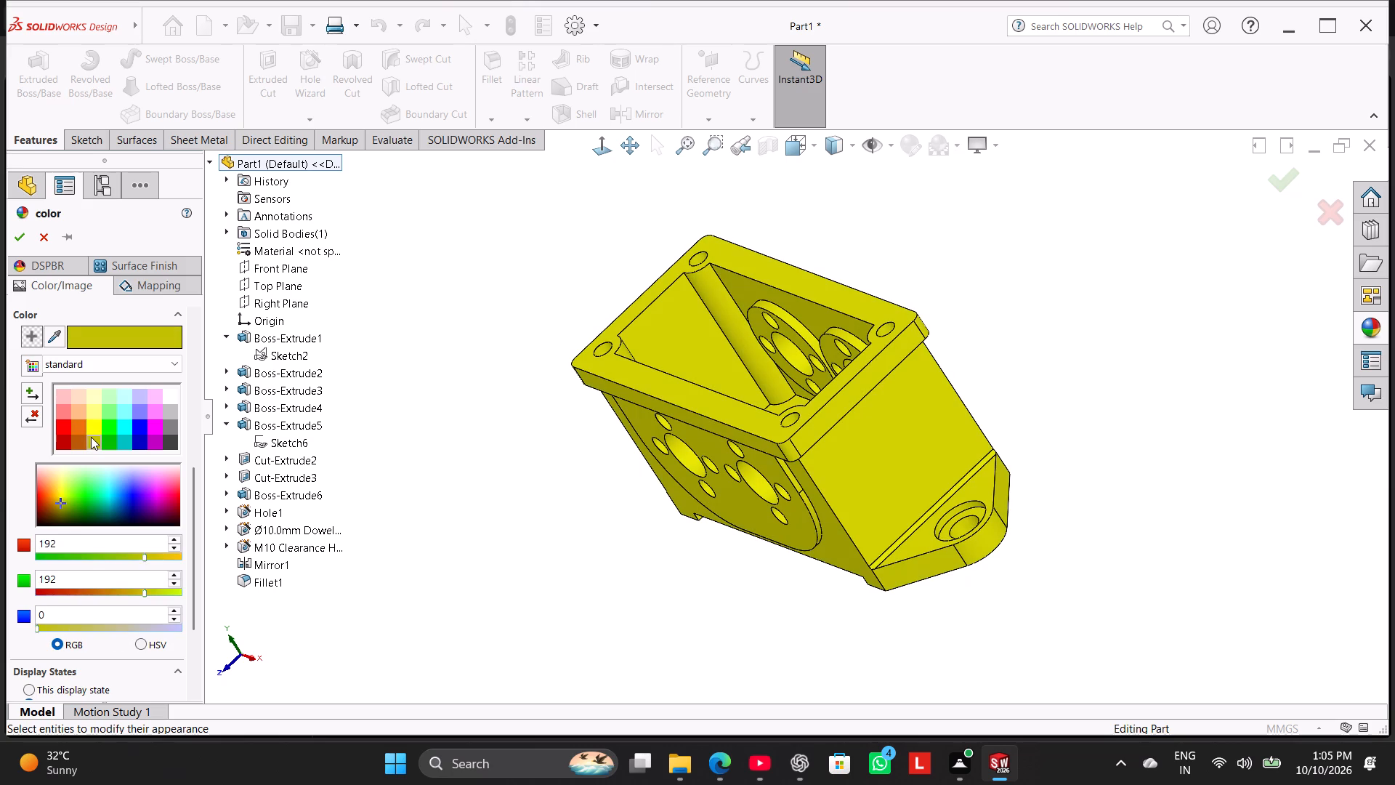
click(153, 556)
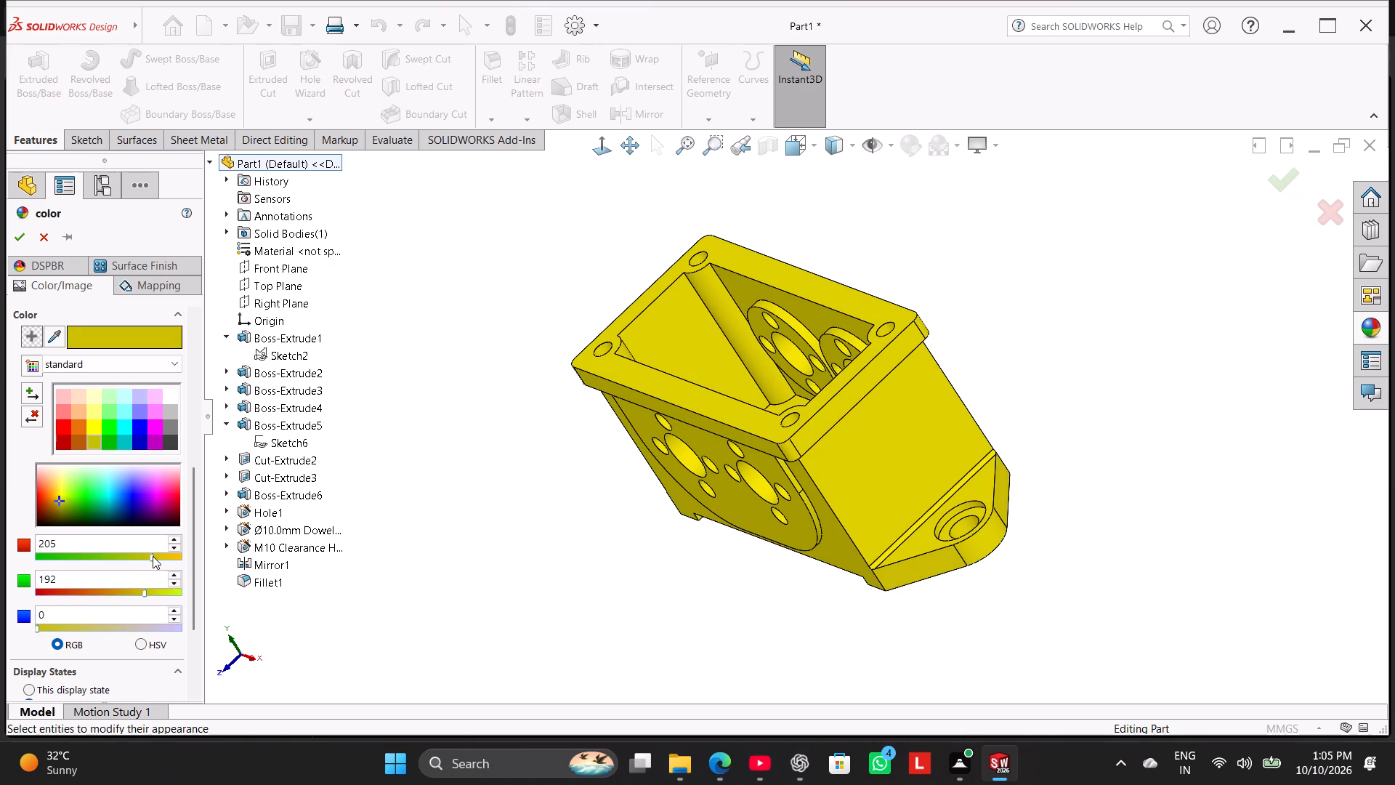
click(94, 443)
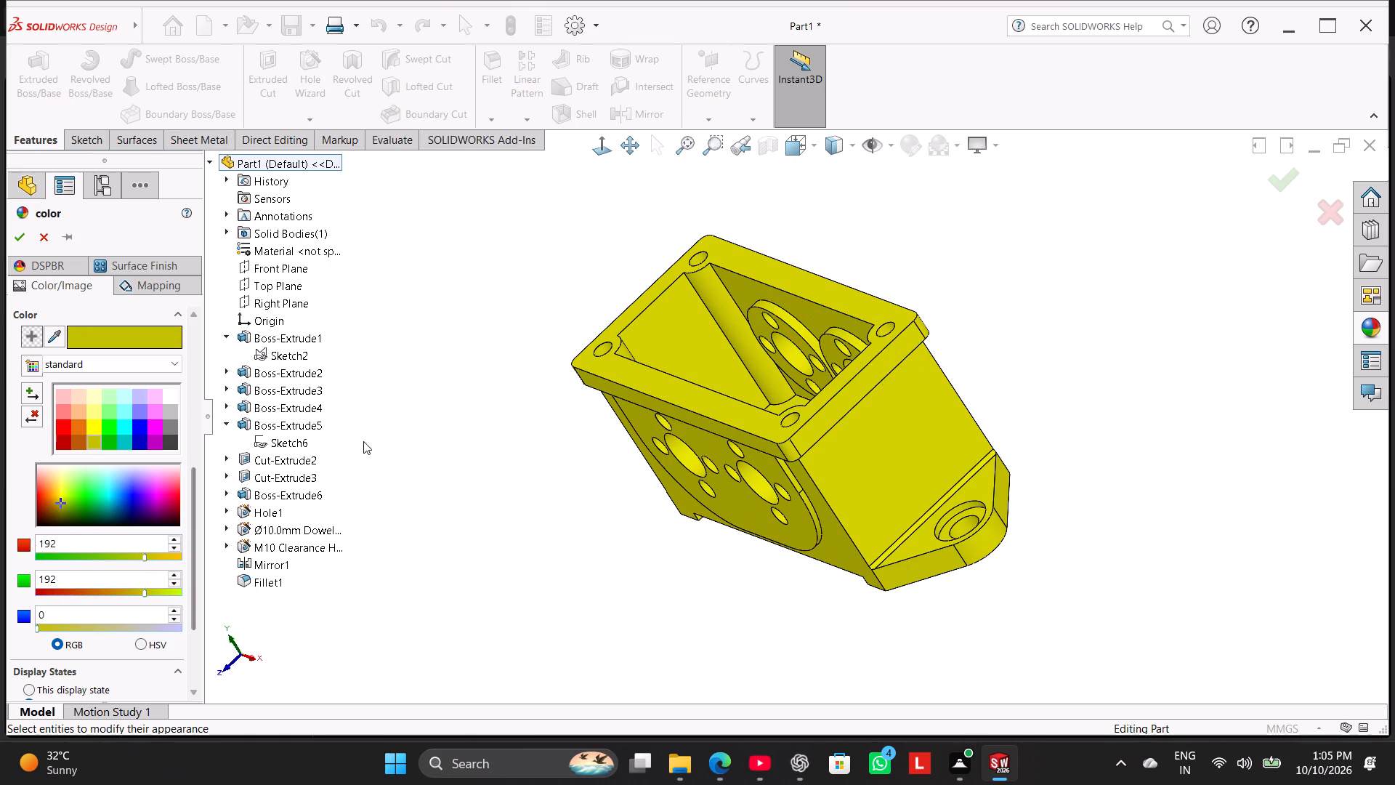
middle_drag(460, 441, 522, 342)
right_drag(501, 433, 730, 334)
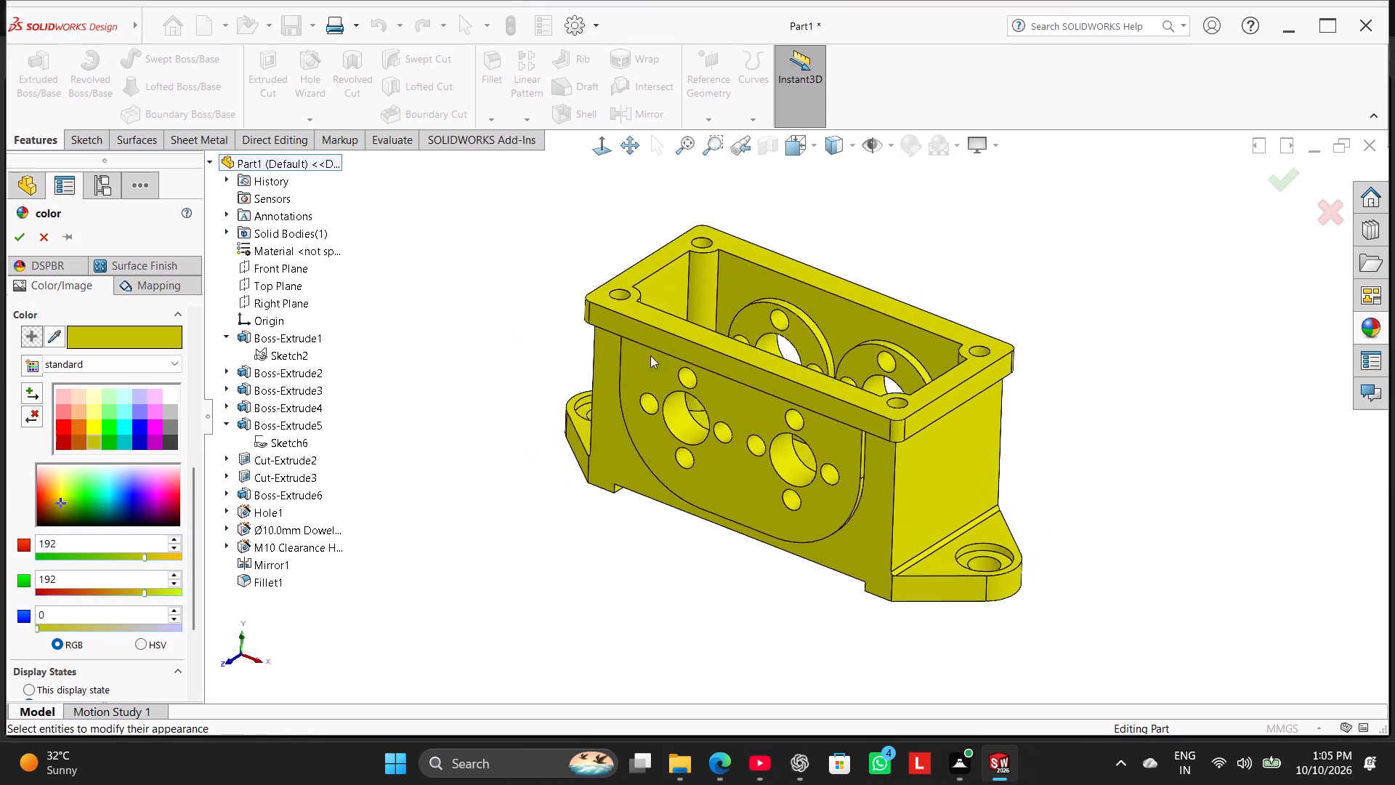
click(14, 235)
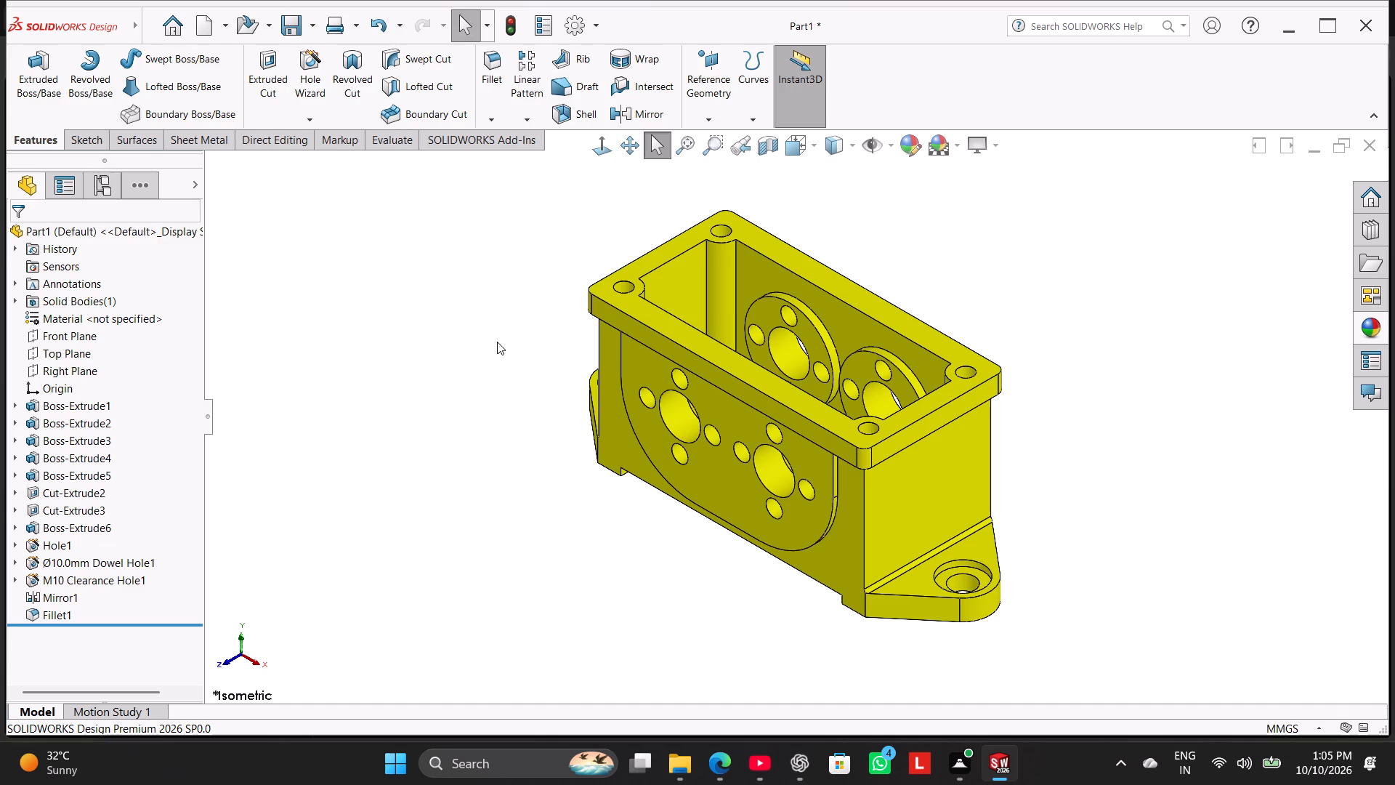
Start editing the appearance of Mirror1, the M10 clearance holes, the Ø10 mm dowel holes, Hole1 and Cut-Extrude2, and show the aluminum finishes.
ctrl+click(74, 594)
ctrl+click(88, 581)
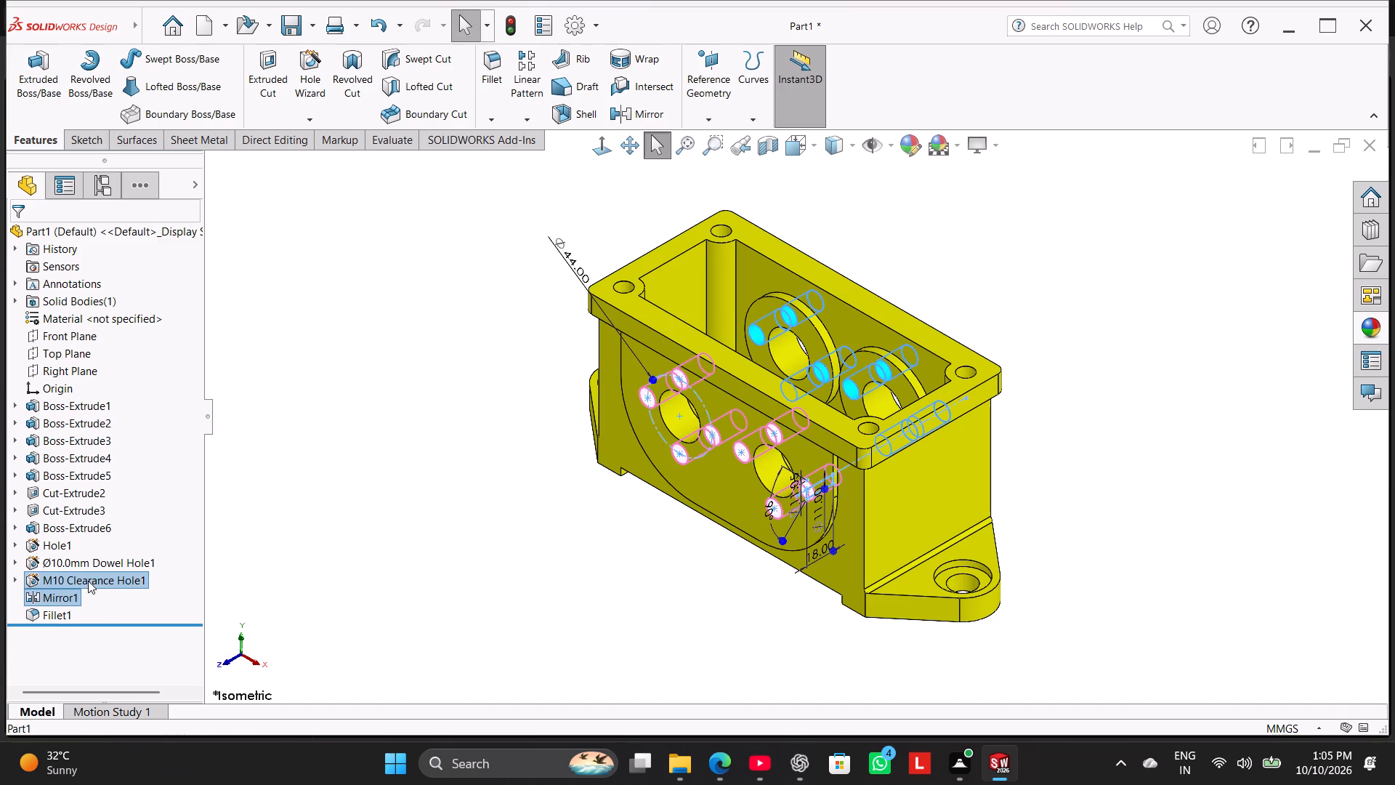
ctrl+click(84, 562)
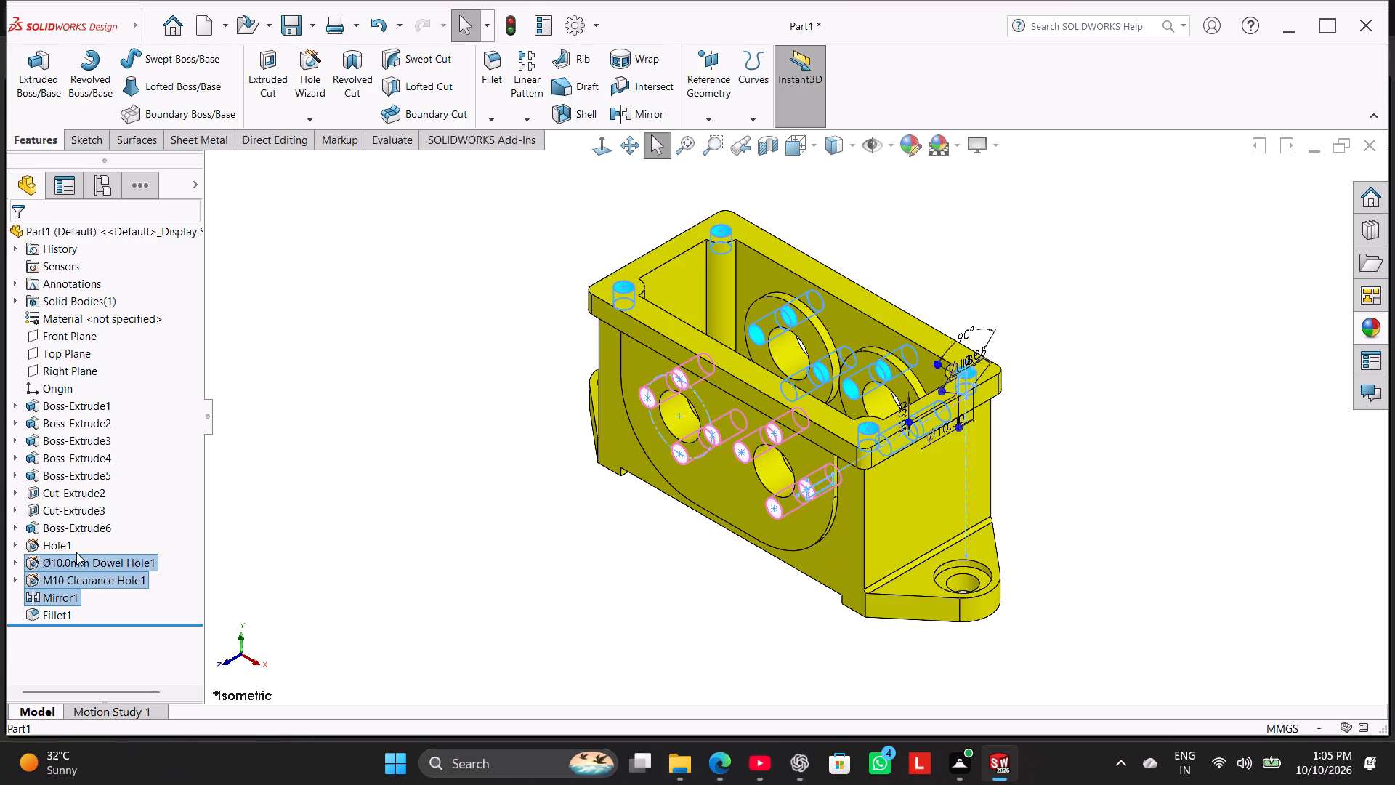
ctrl+click(62, 546)
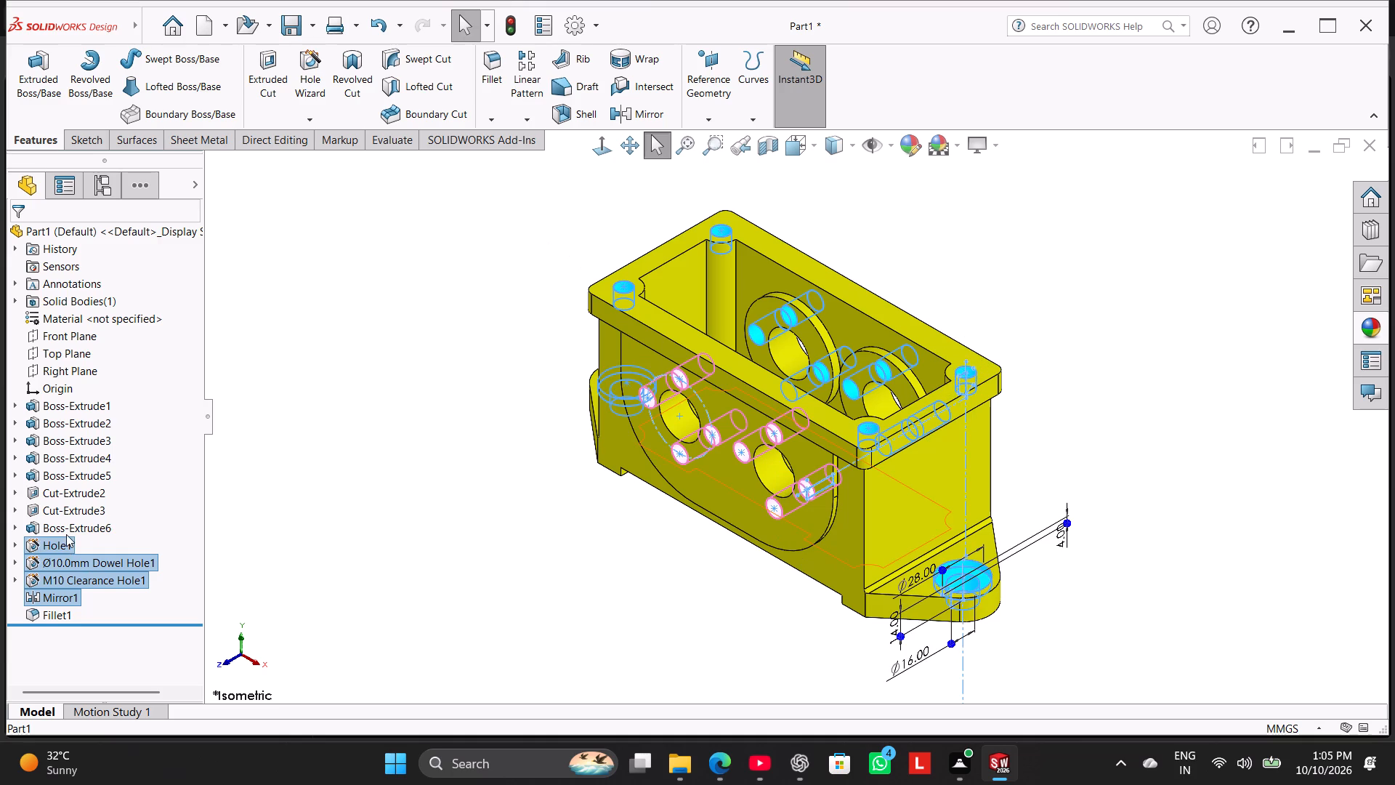
ctrl+click(70, 493)
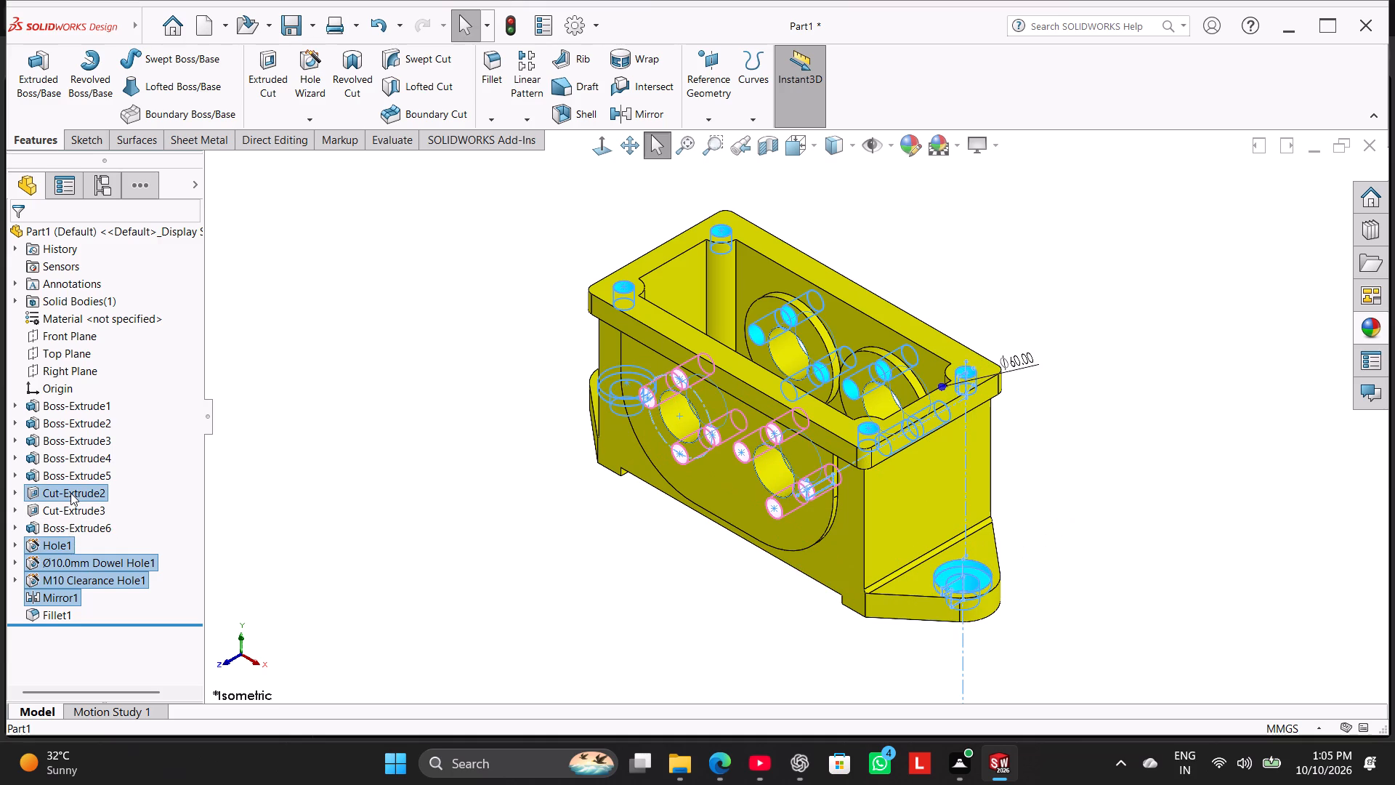
ctrl+click(906, 143)
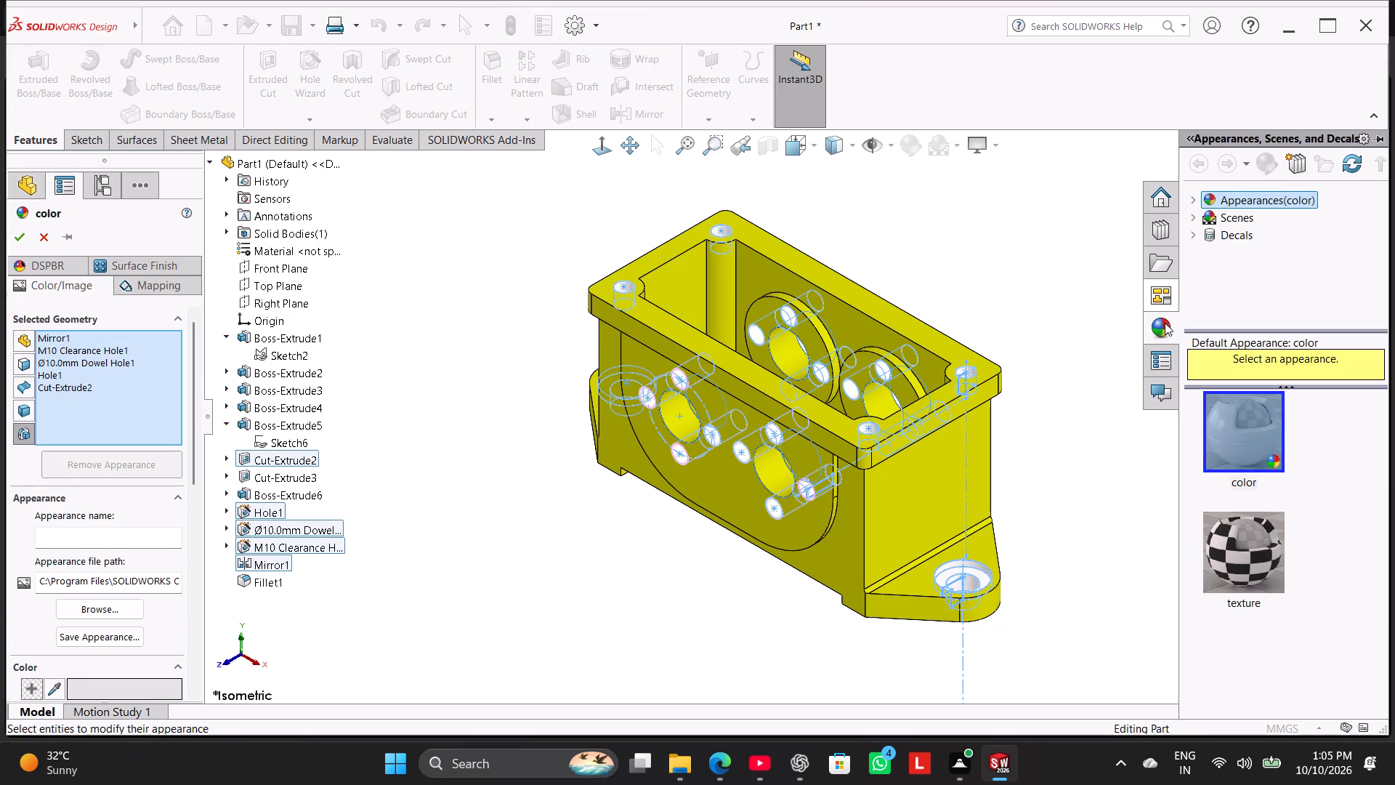
click(1192, 201)
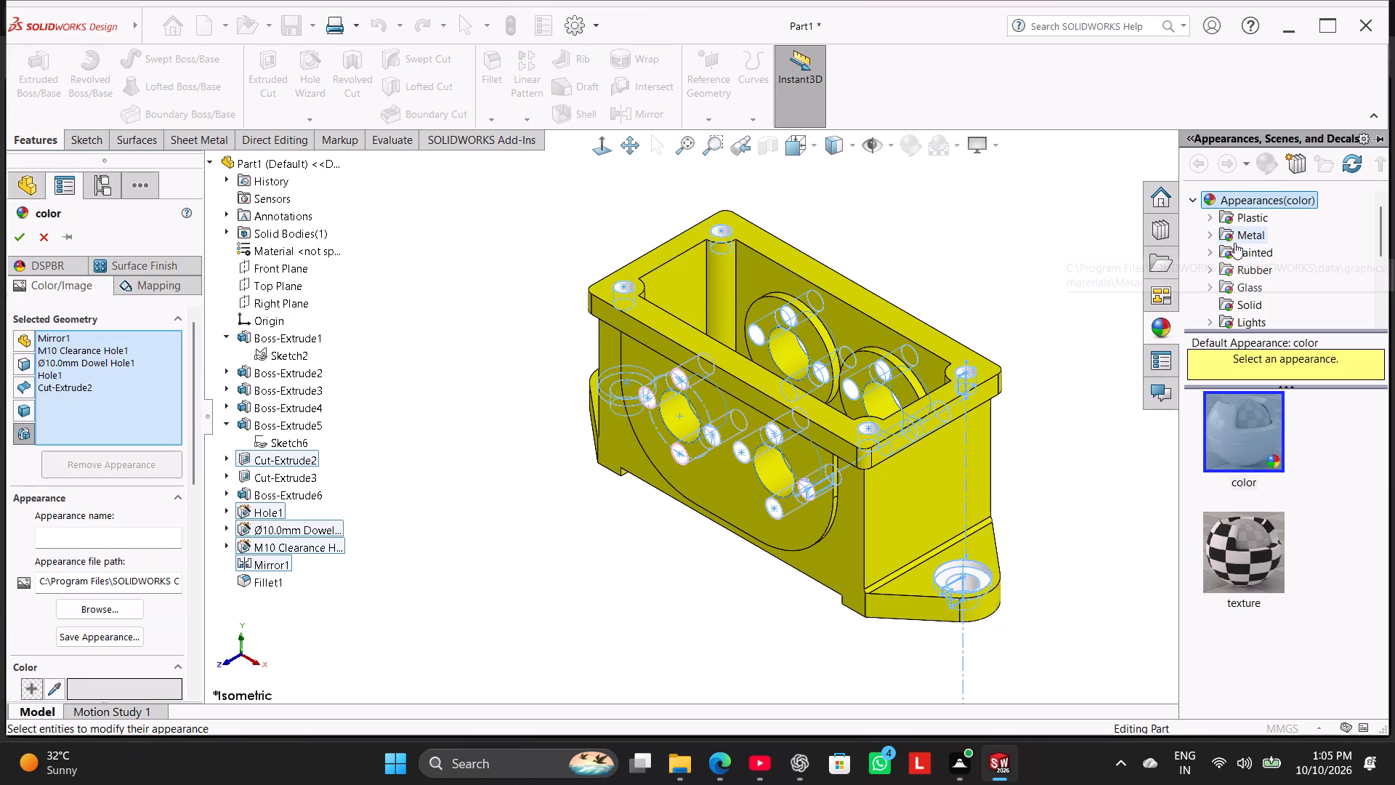
scroll(1253, 274, down, 2)
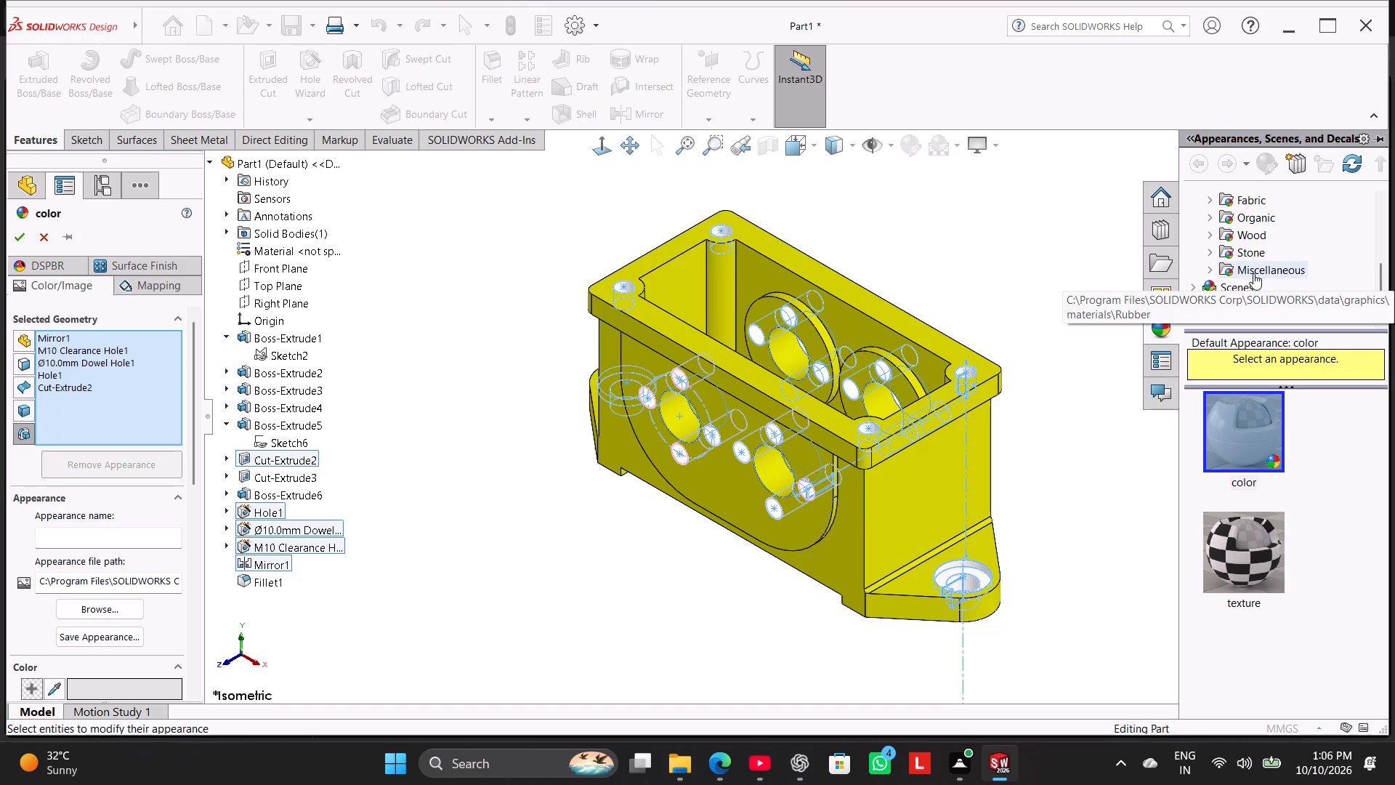
scroll(1253, 273, up, 2)
click(1212, 235)
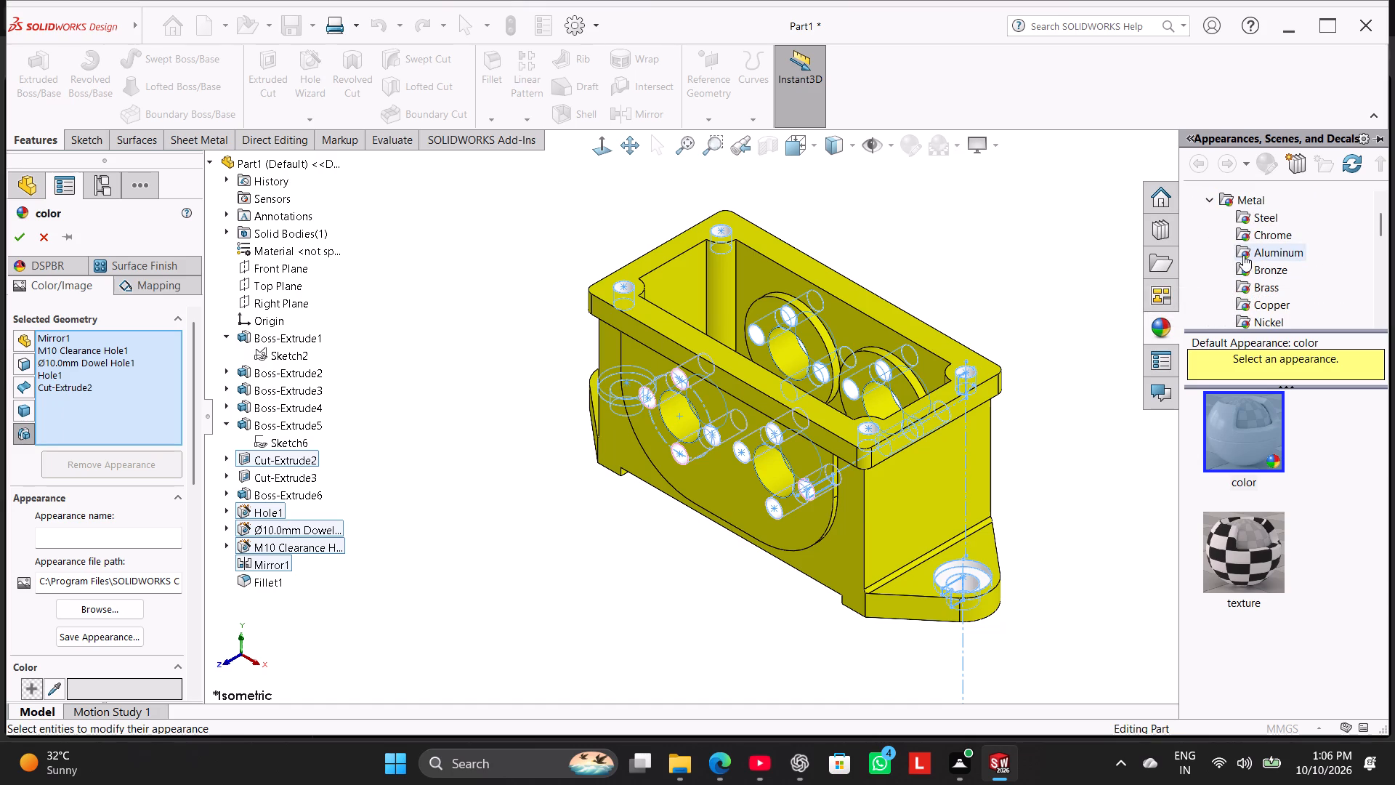
click(1243, 255)
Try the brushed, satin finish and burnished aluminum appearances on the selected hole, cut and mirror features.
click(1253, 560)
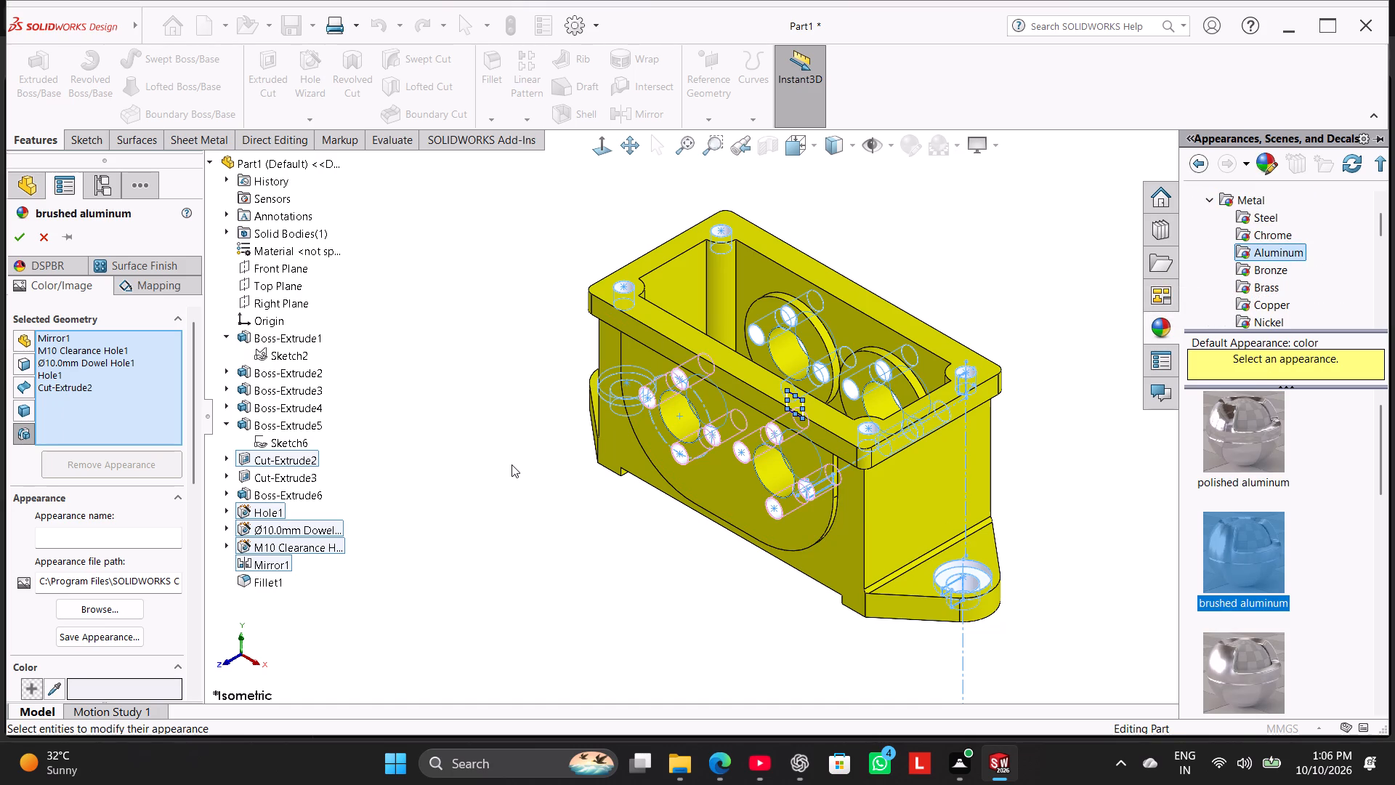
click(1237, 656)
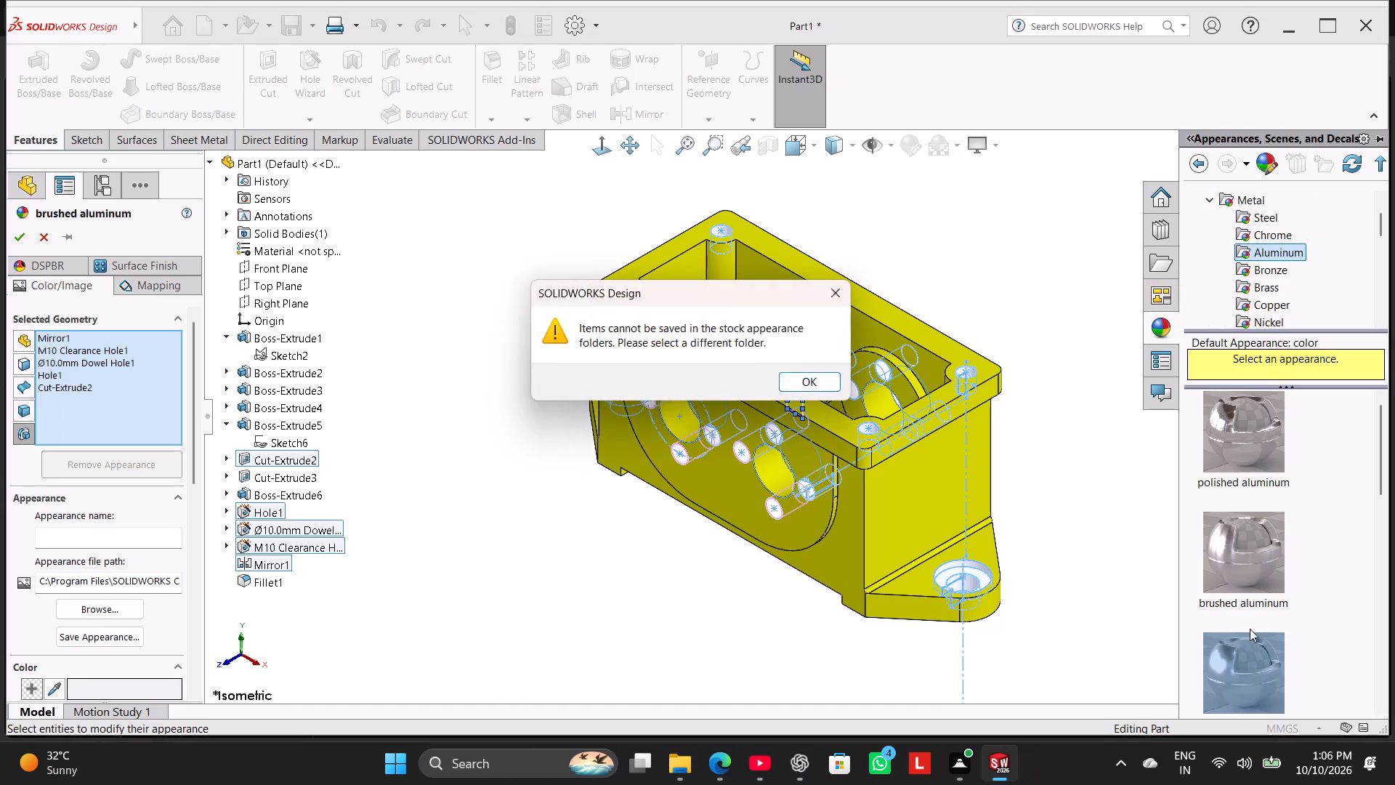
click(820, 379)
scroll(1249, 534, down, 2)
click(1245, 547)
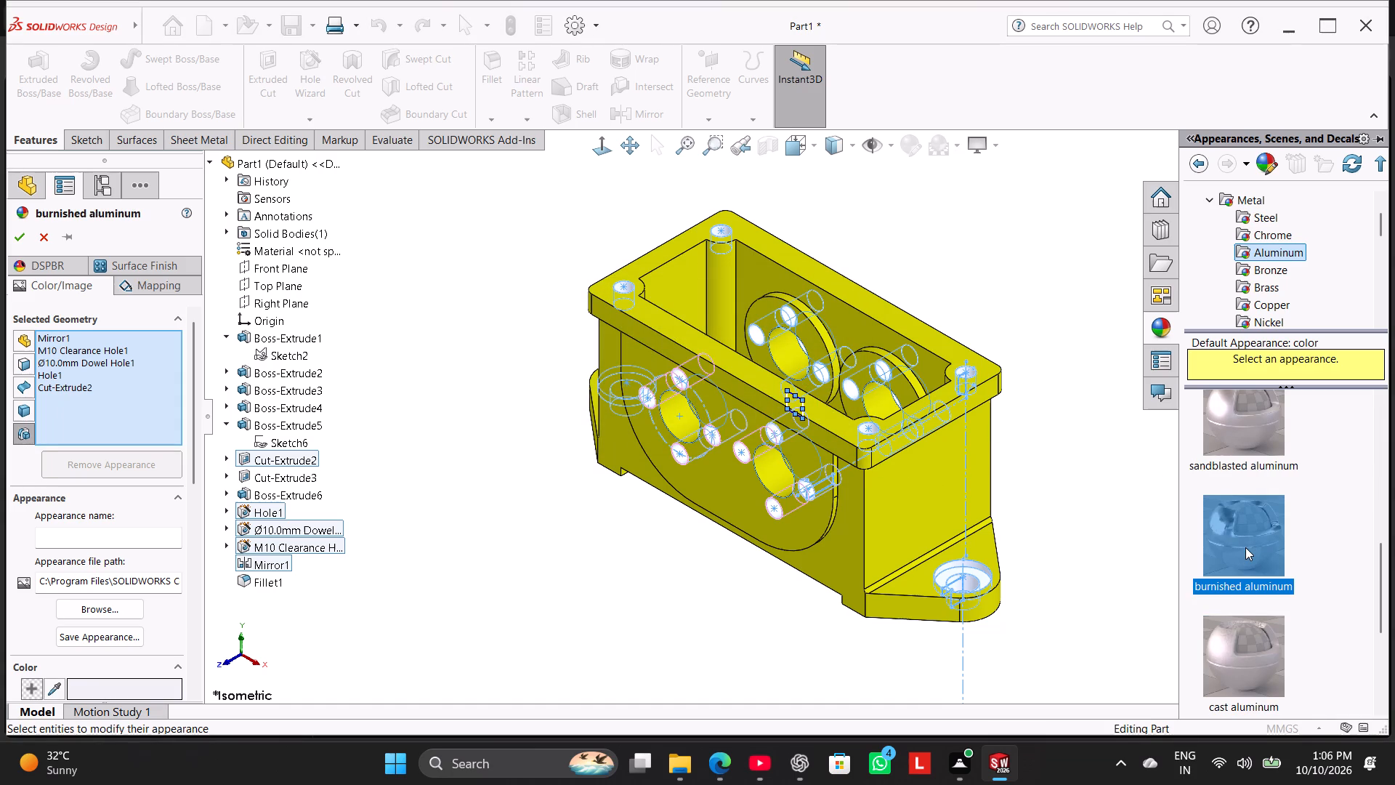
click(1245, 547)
Apply cast aluminum to the selected hole, cut and mirror features and finish the appearance edit.
click(1242, 640)
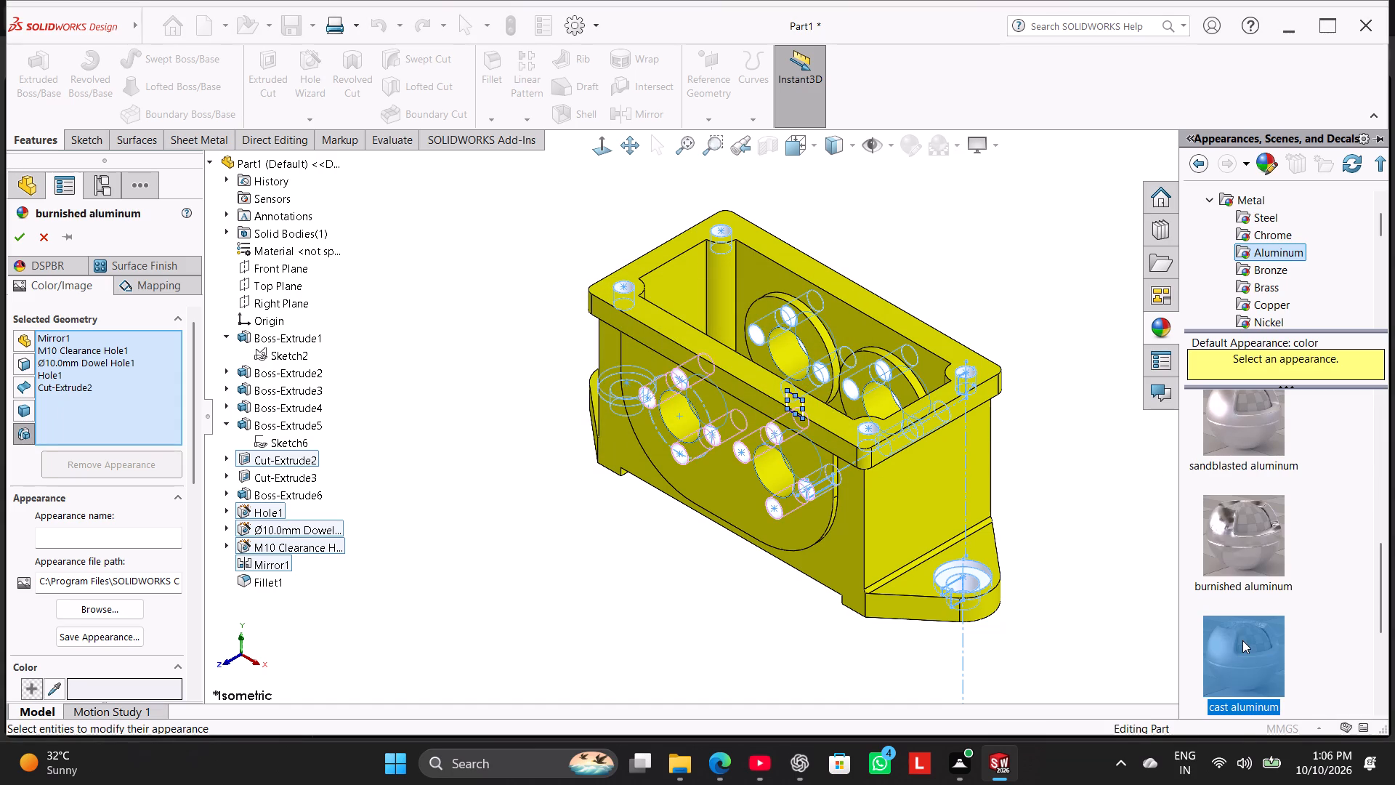
drag(17, 239, 24, 241)
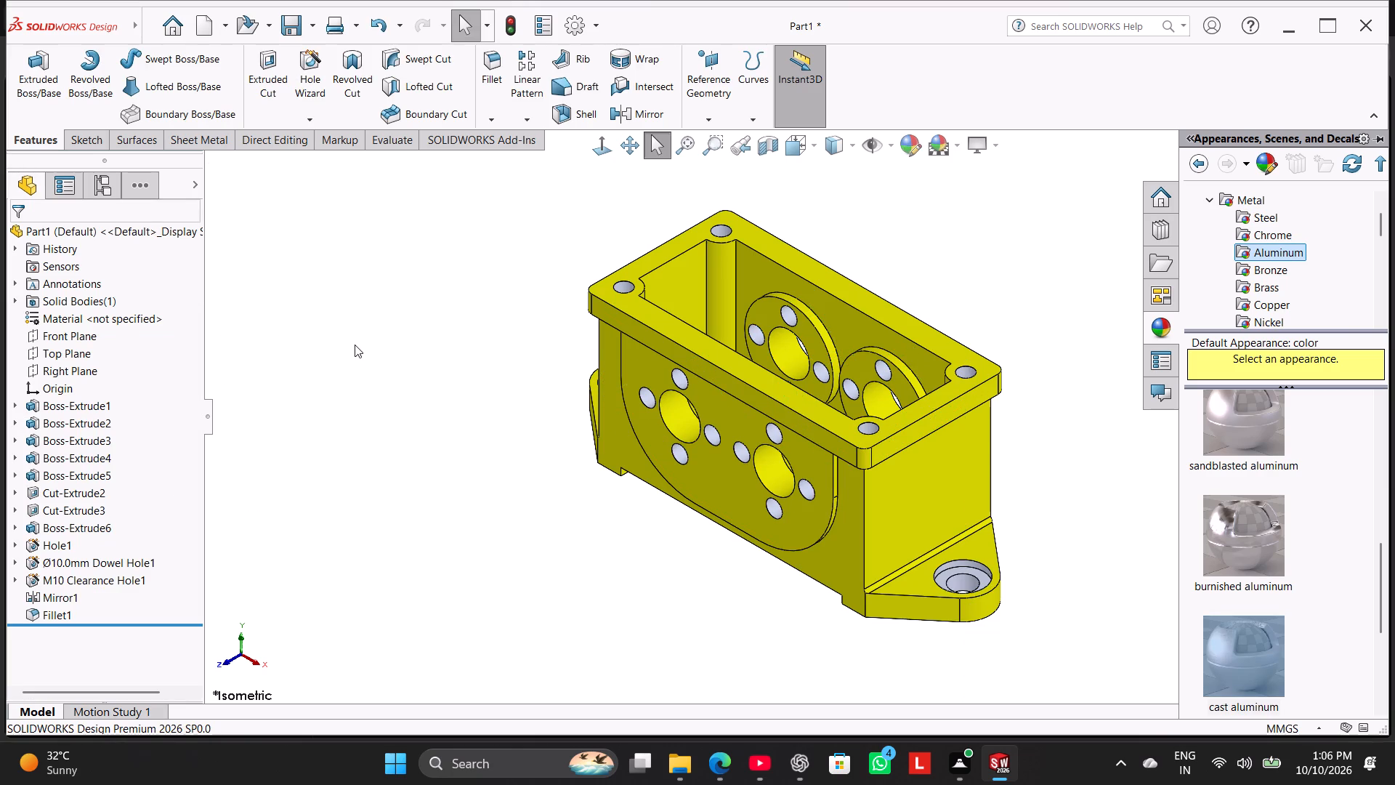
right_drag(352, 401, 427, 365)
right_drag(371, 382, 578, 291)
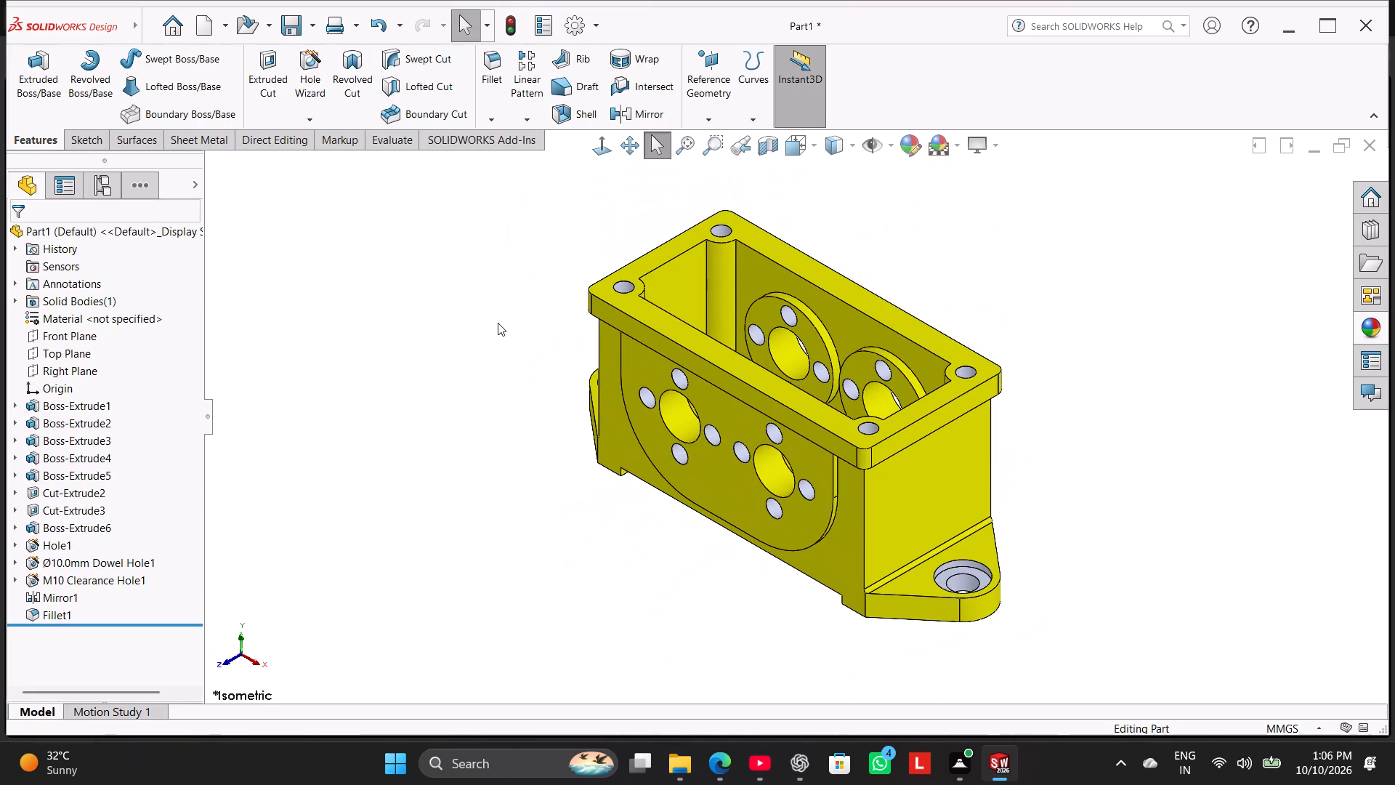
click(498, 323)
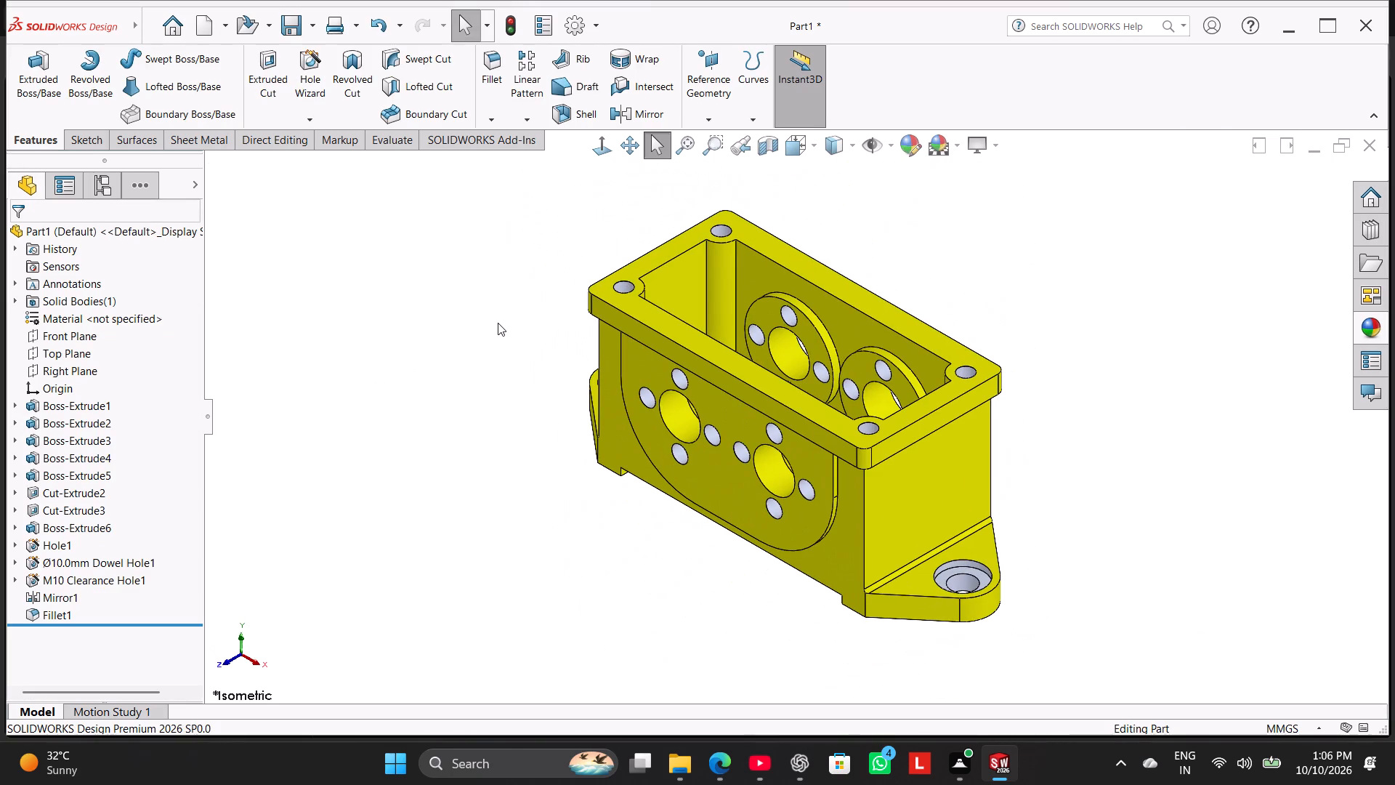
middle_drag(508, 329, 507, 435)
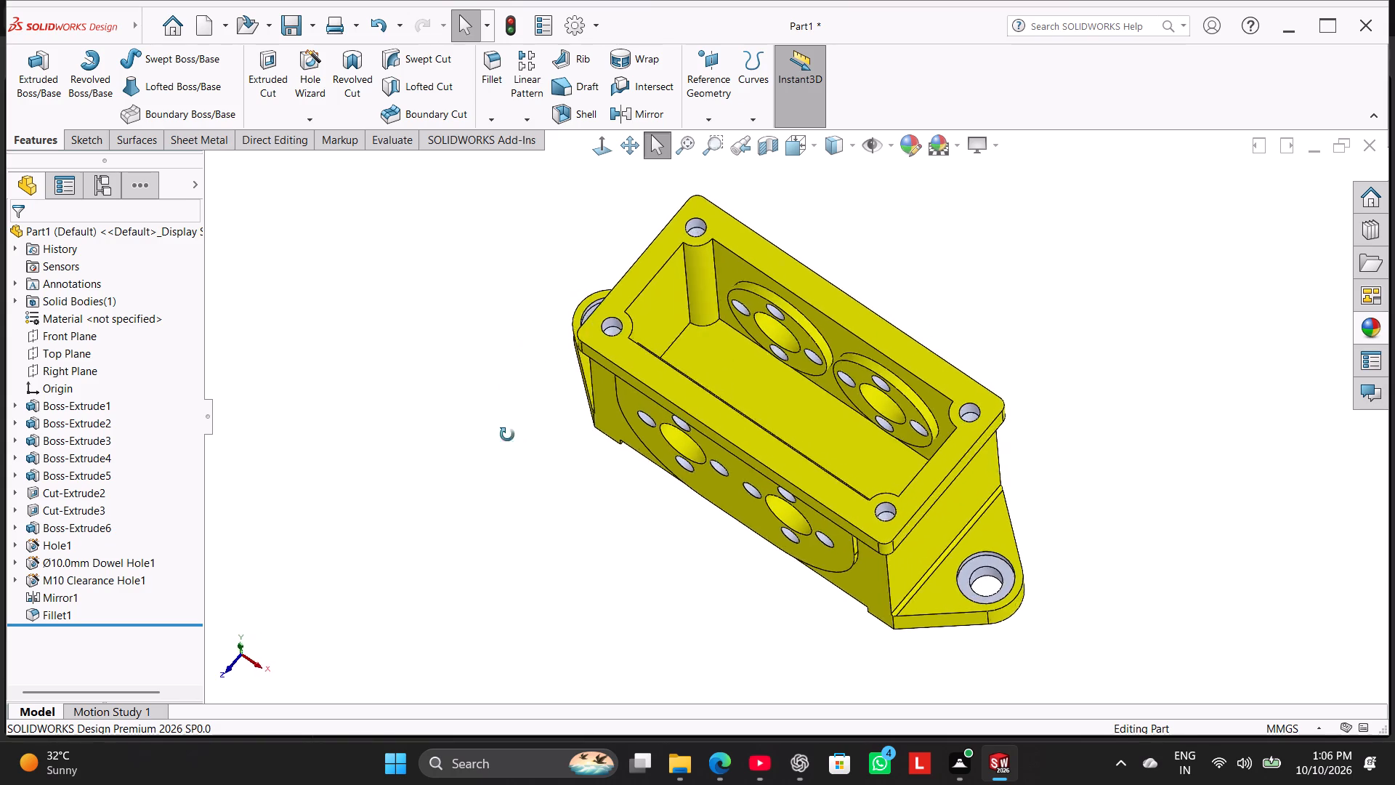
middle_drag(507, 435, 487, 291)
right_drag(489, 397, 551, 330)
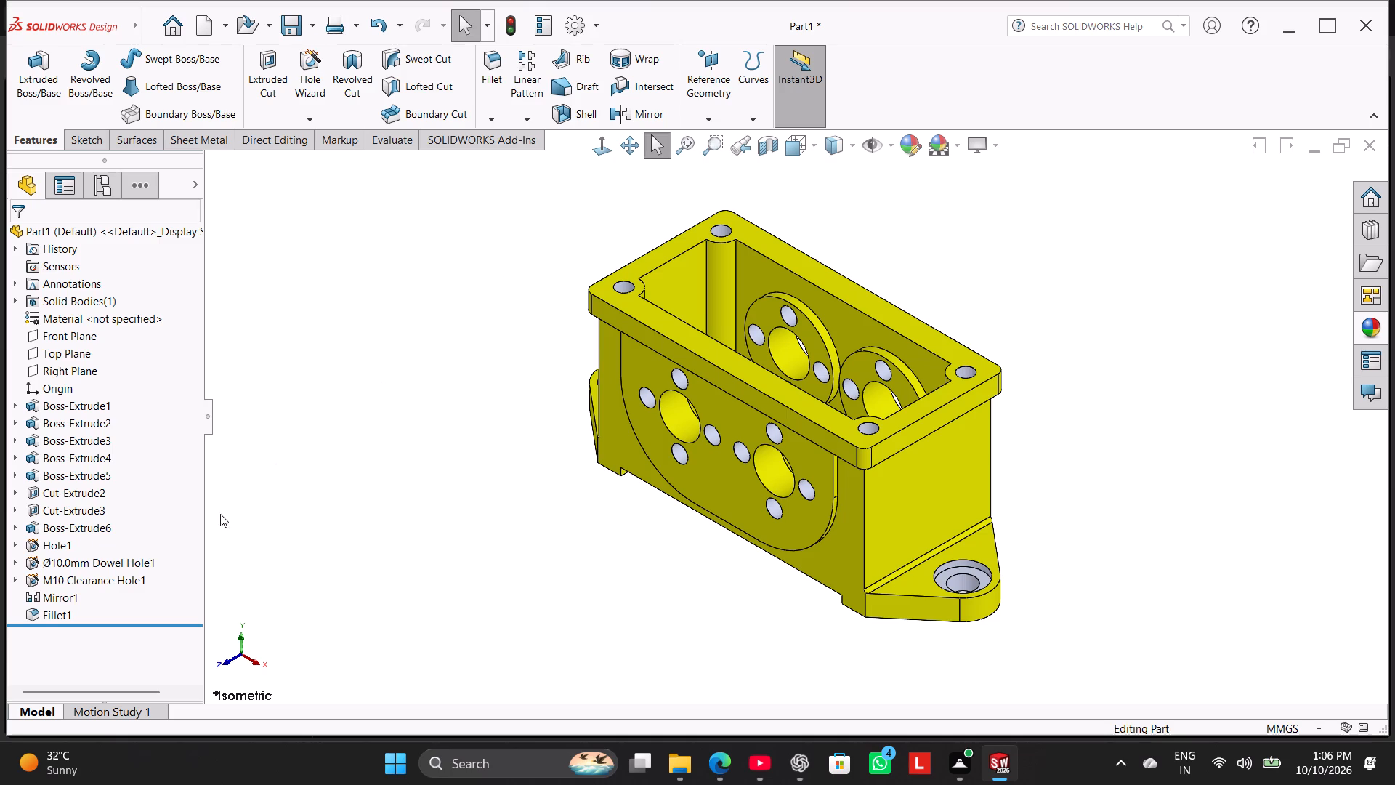
Start editing the feature-level appearance of the Ø10 mm dowel holes in the top flange.
right_click(121, 563)
click(209, 448)
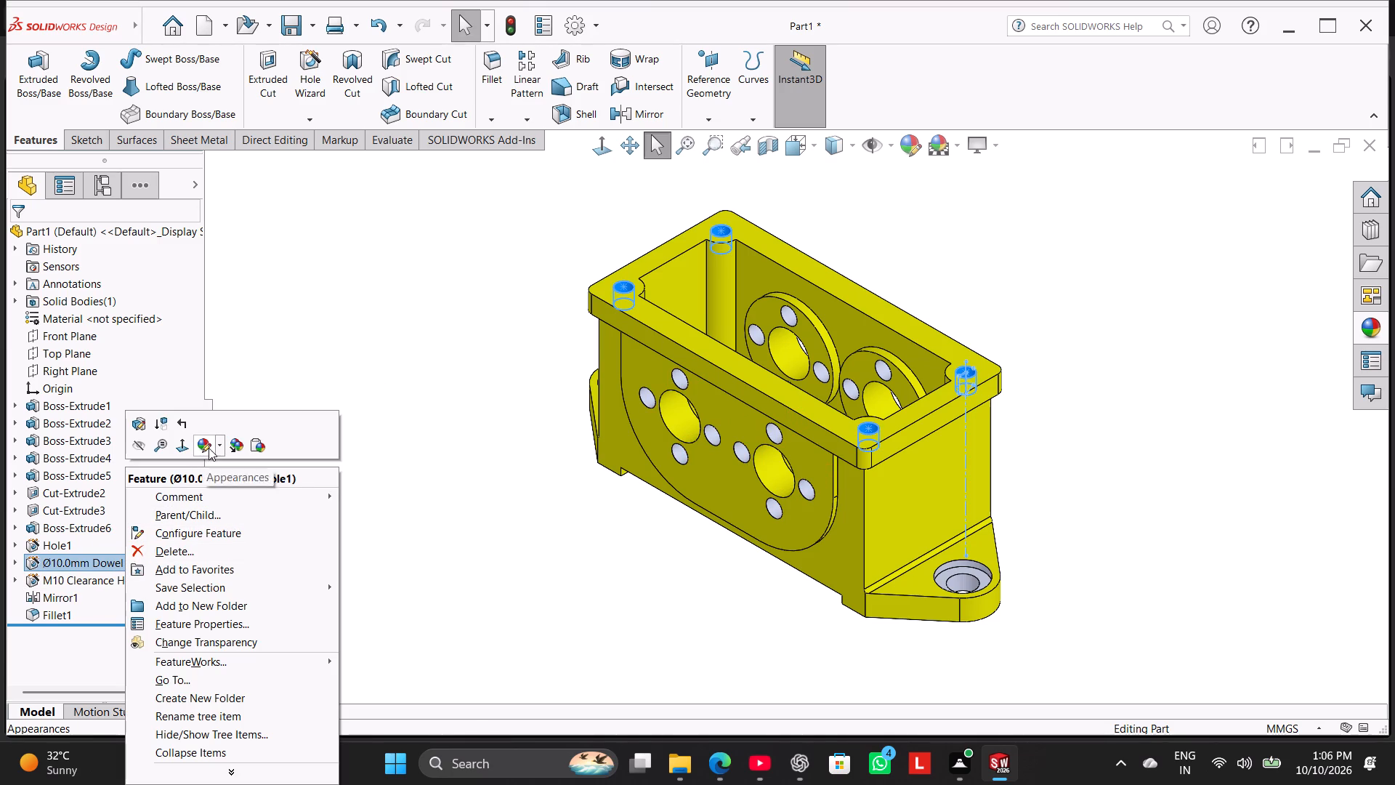
click(201, 454)
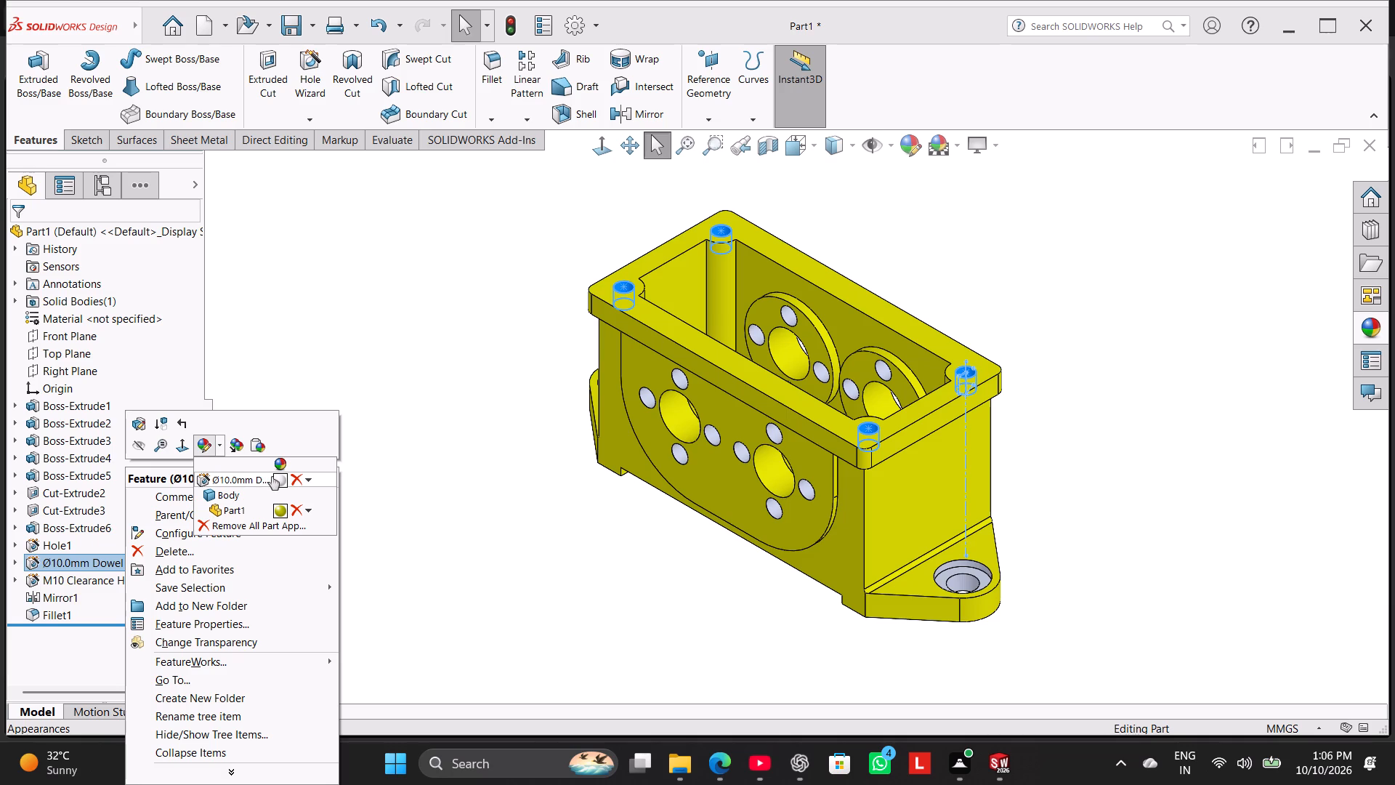
click(272, 476)
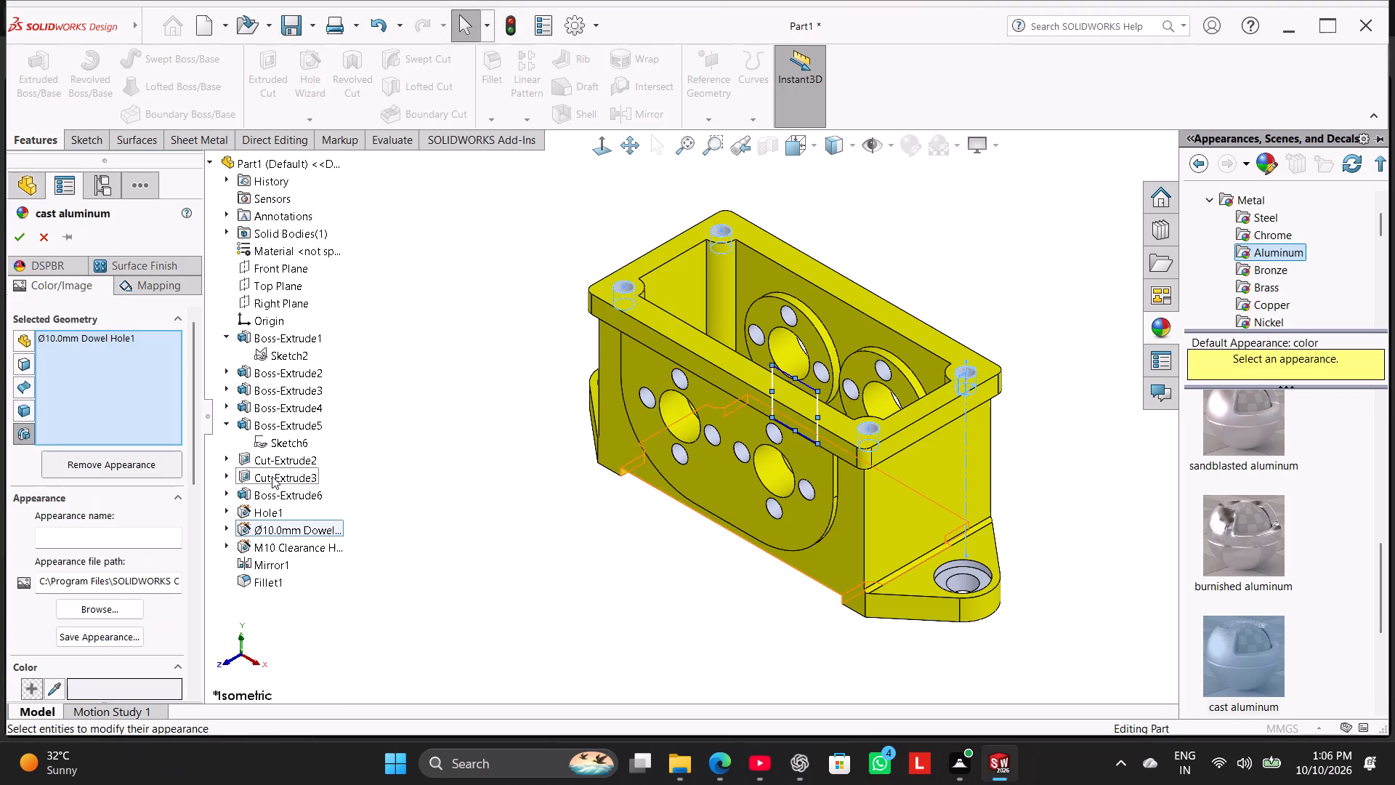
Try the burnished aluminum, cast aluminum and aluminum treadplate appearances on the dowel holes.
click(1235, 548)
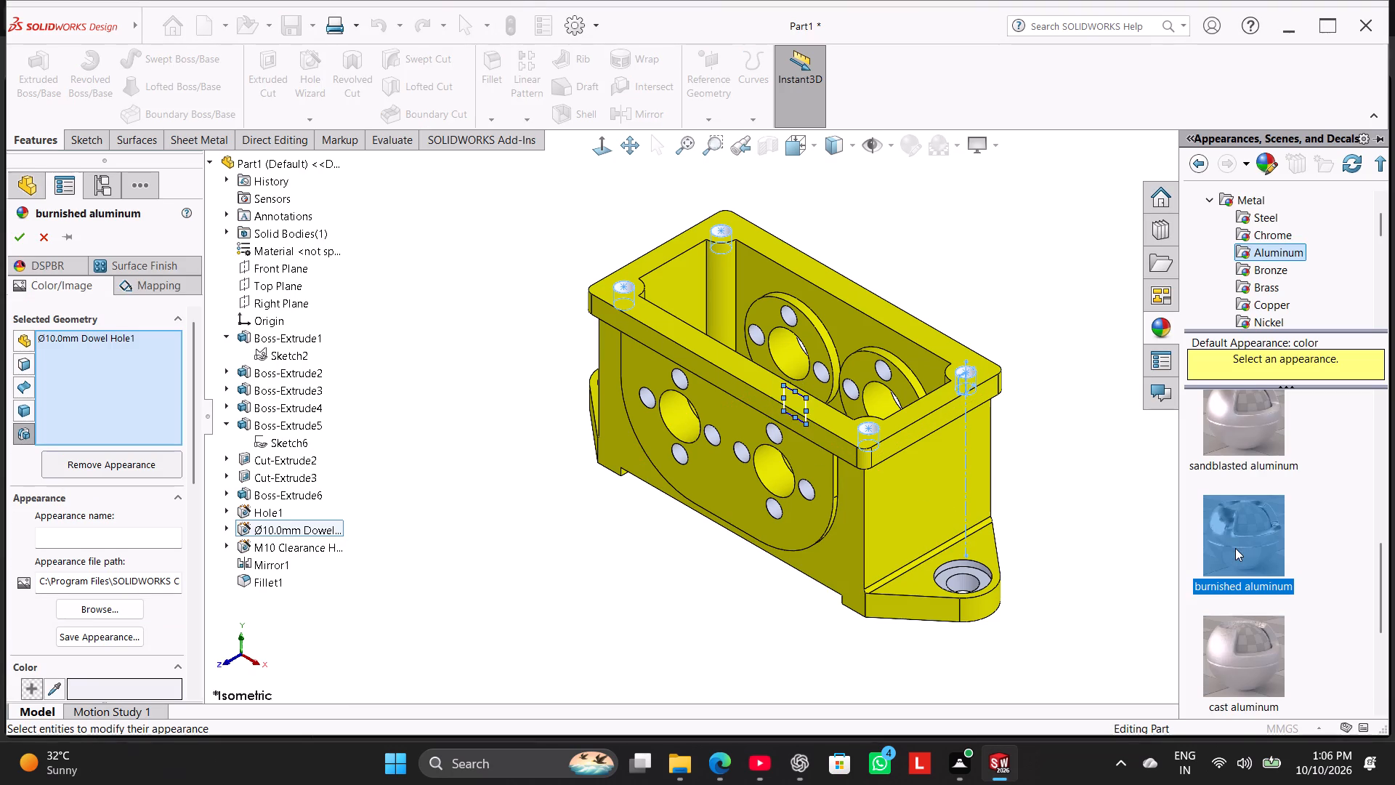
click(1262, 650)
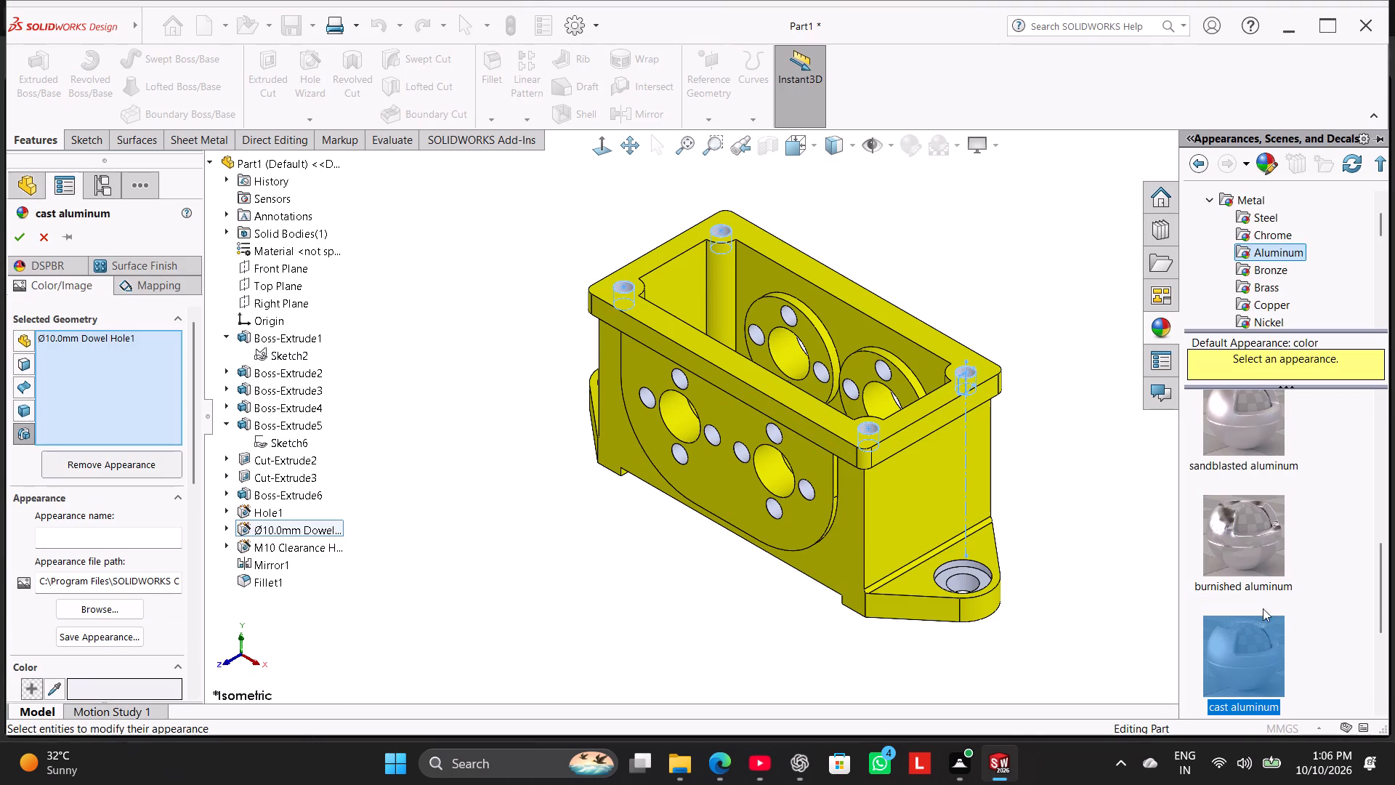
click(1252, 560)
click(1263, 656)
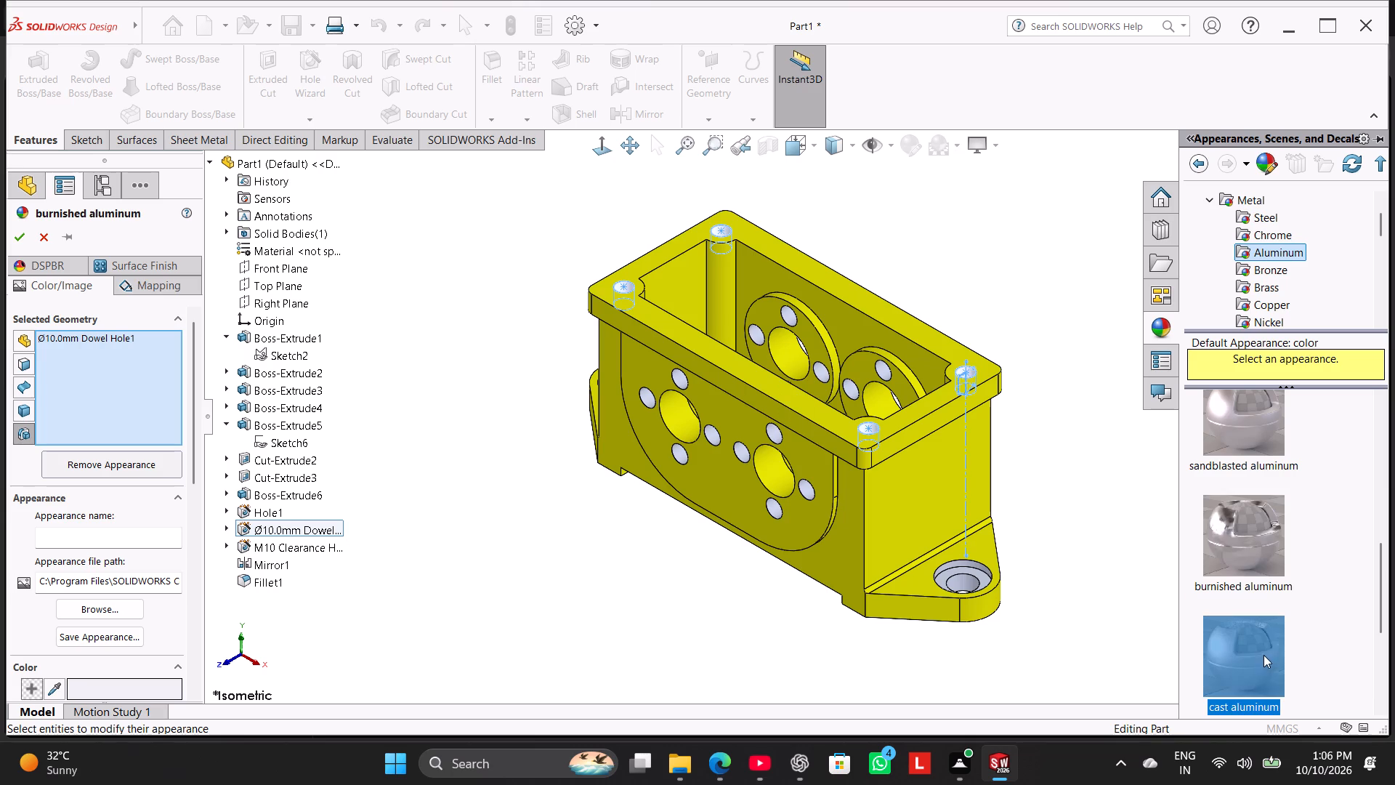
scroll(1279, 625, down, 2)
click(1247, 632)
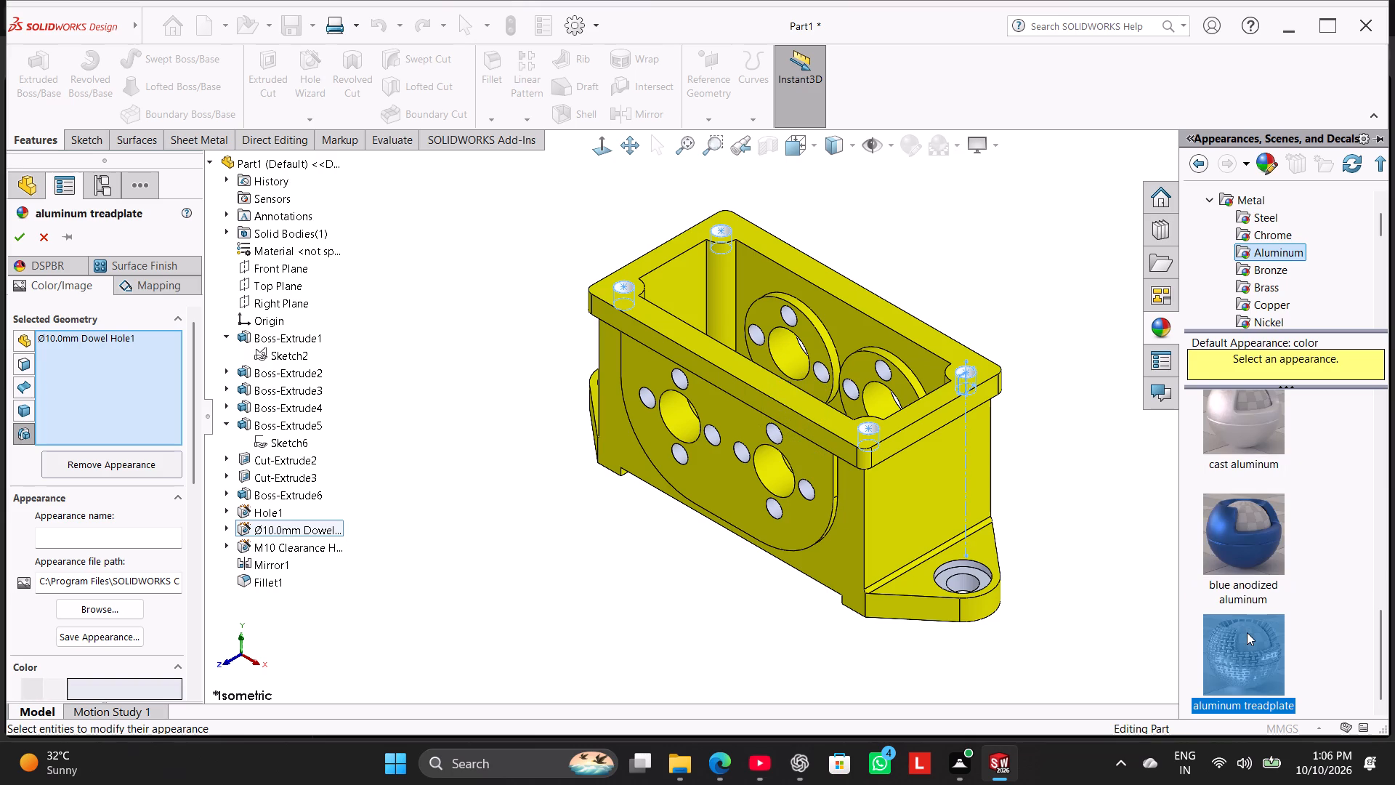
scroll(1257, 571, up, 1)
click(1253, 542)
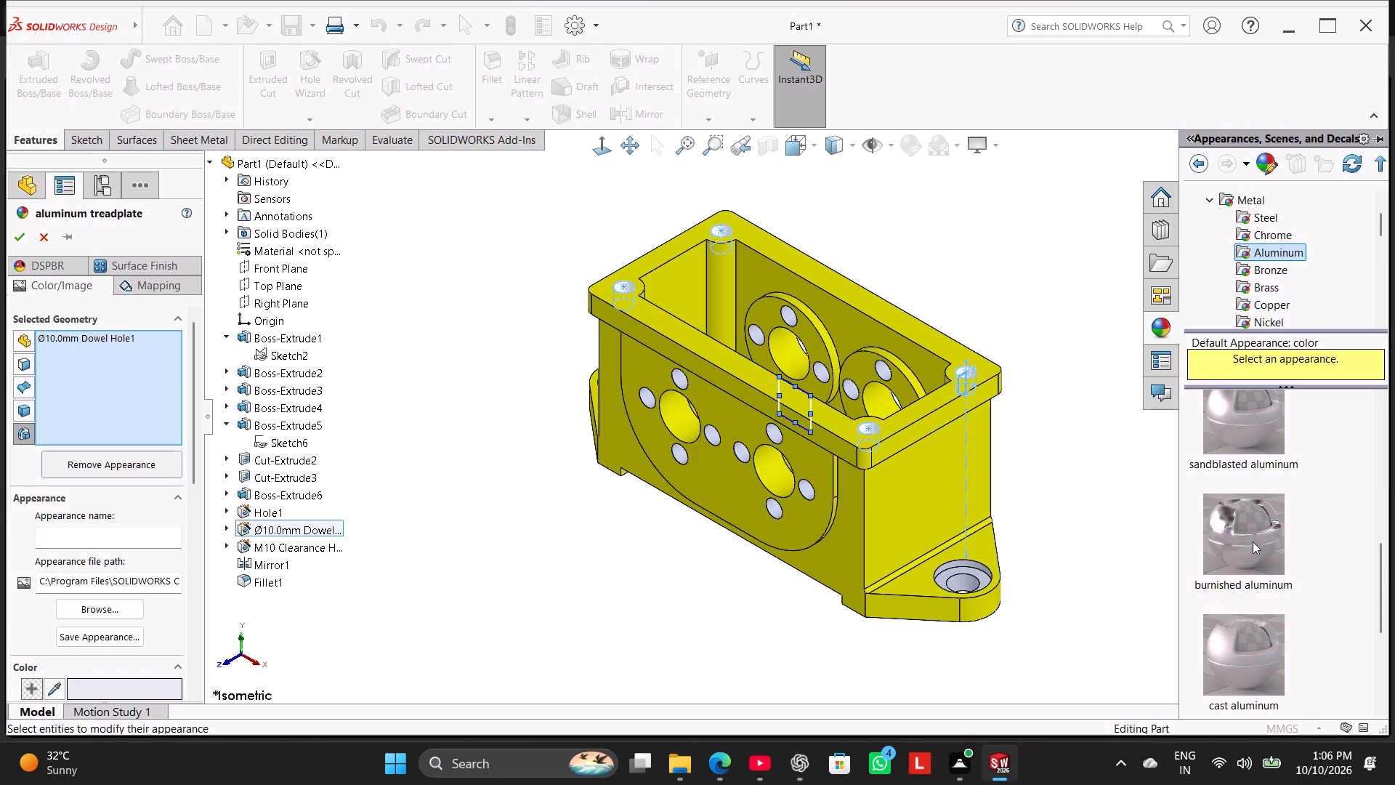
Apply sandblasted aluminum to the Ø10 mm dowel holes and finish the appearance edit.
click(1250, 471)
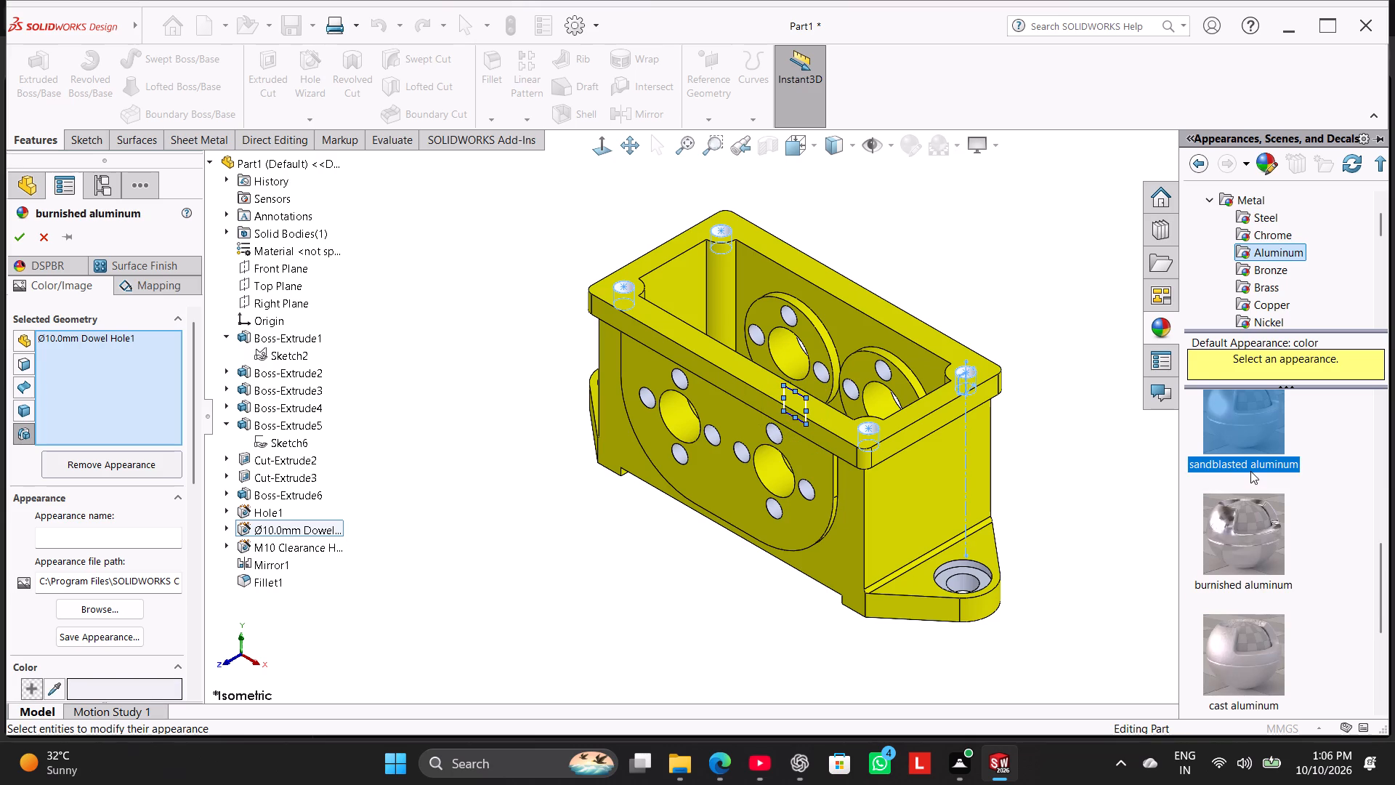
scroll(1250, 471, up, 3)
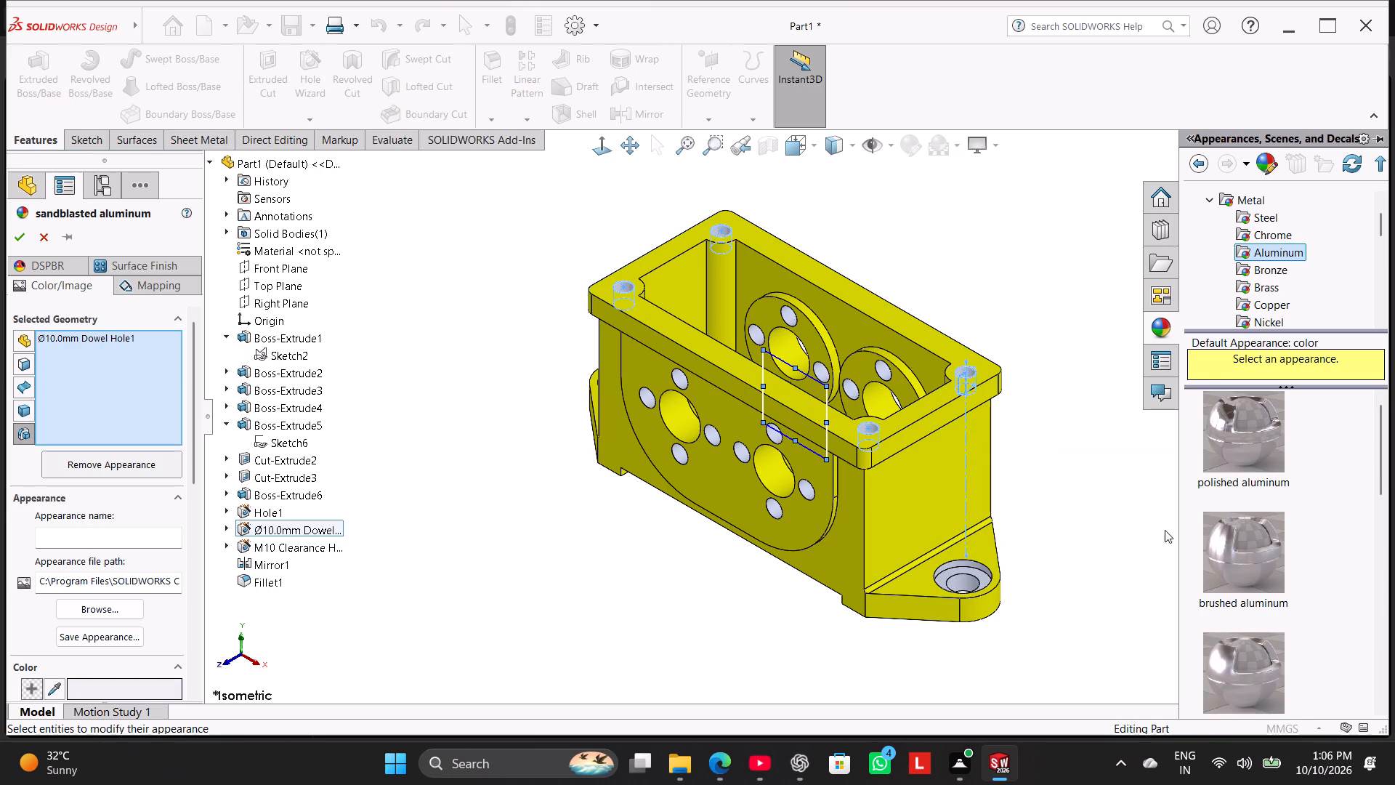
click(28, 240)
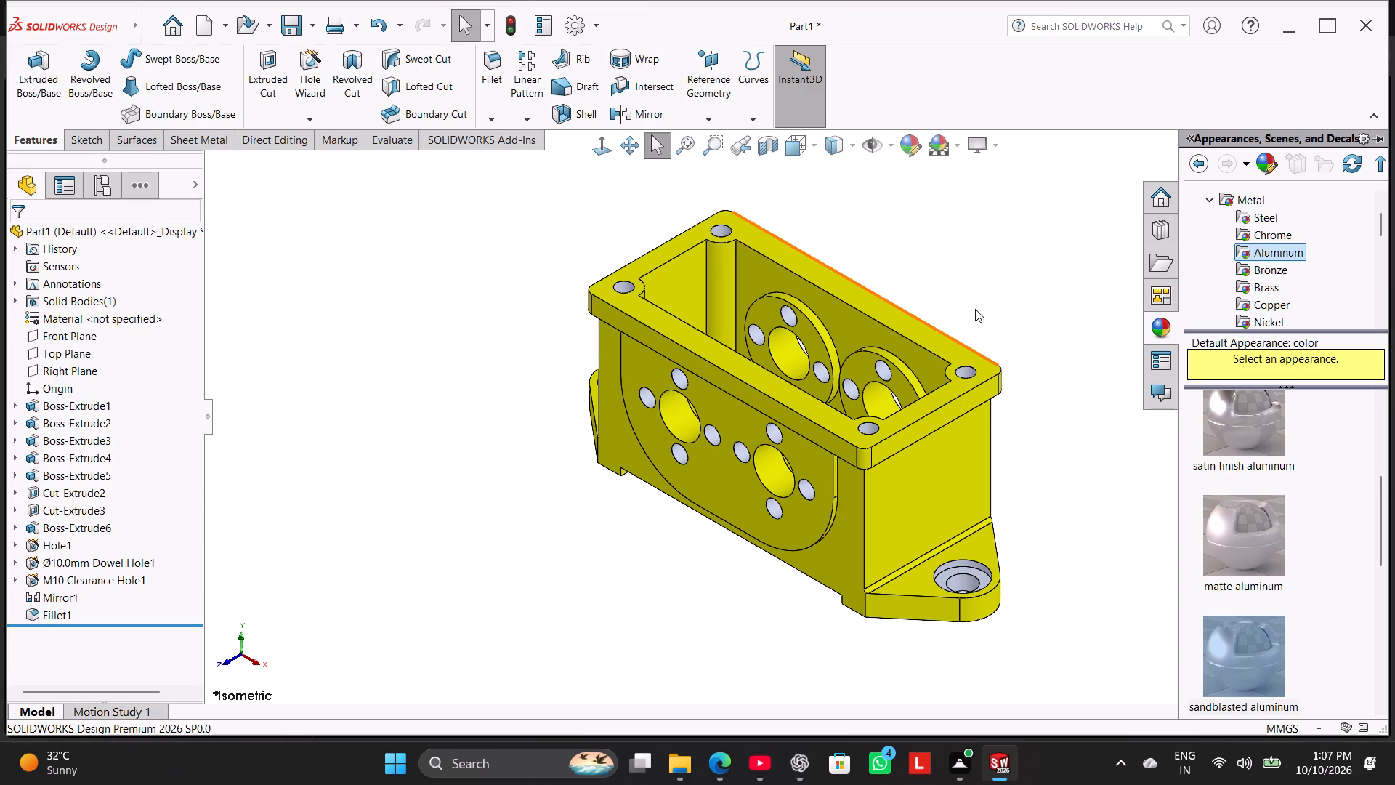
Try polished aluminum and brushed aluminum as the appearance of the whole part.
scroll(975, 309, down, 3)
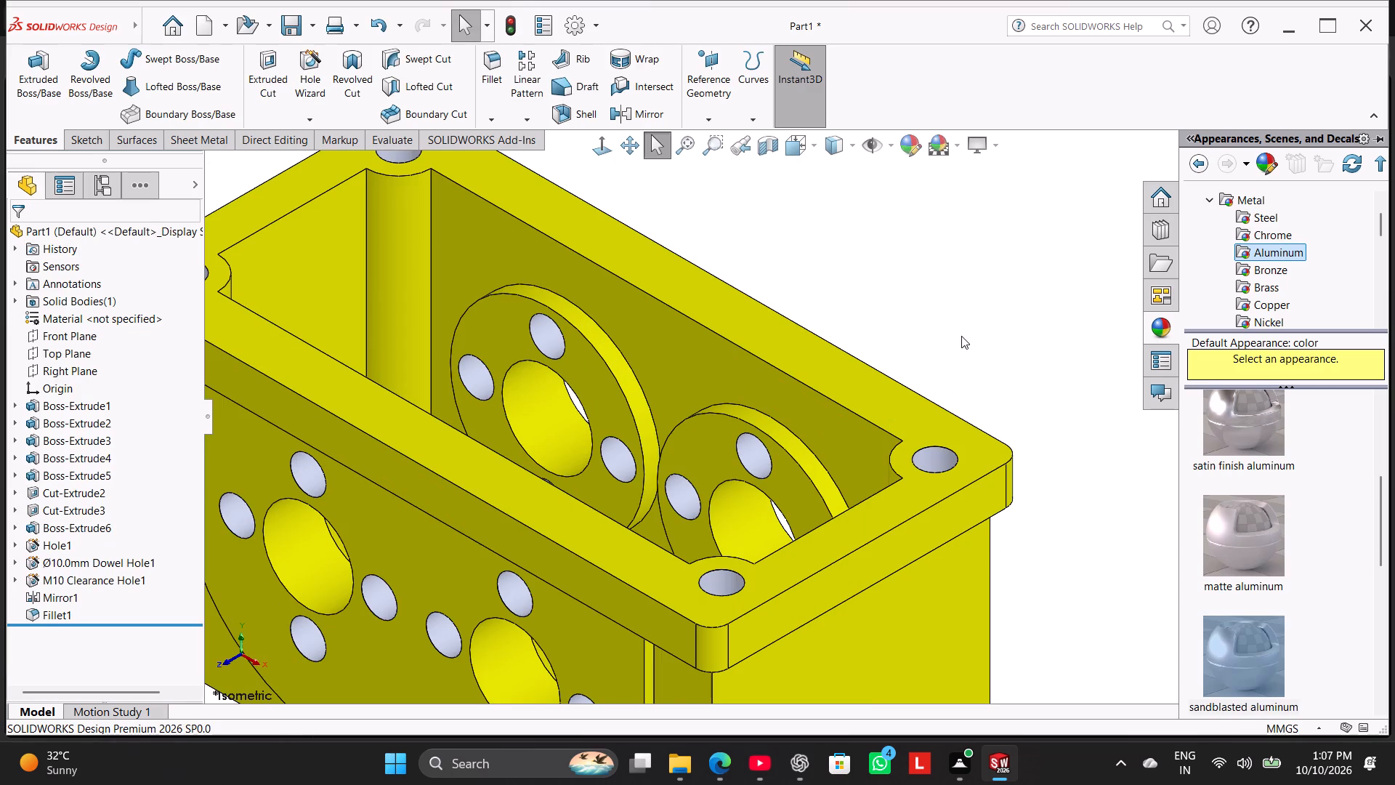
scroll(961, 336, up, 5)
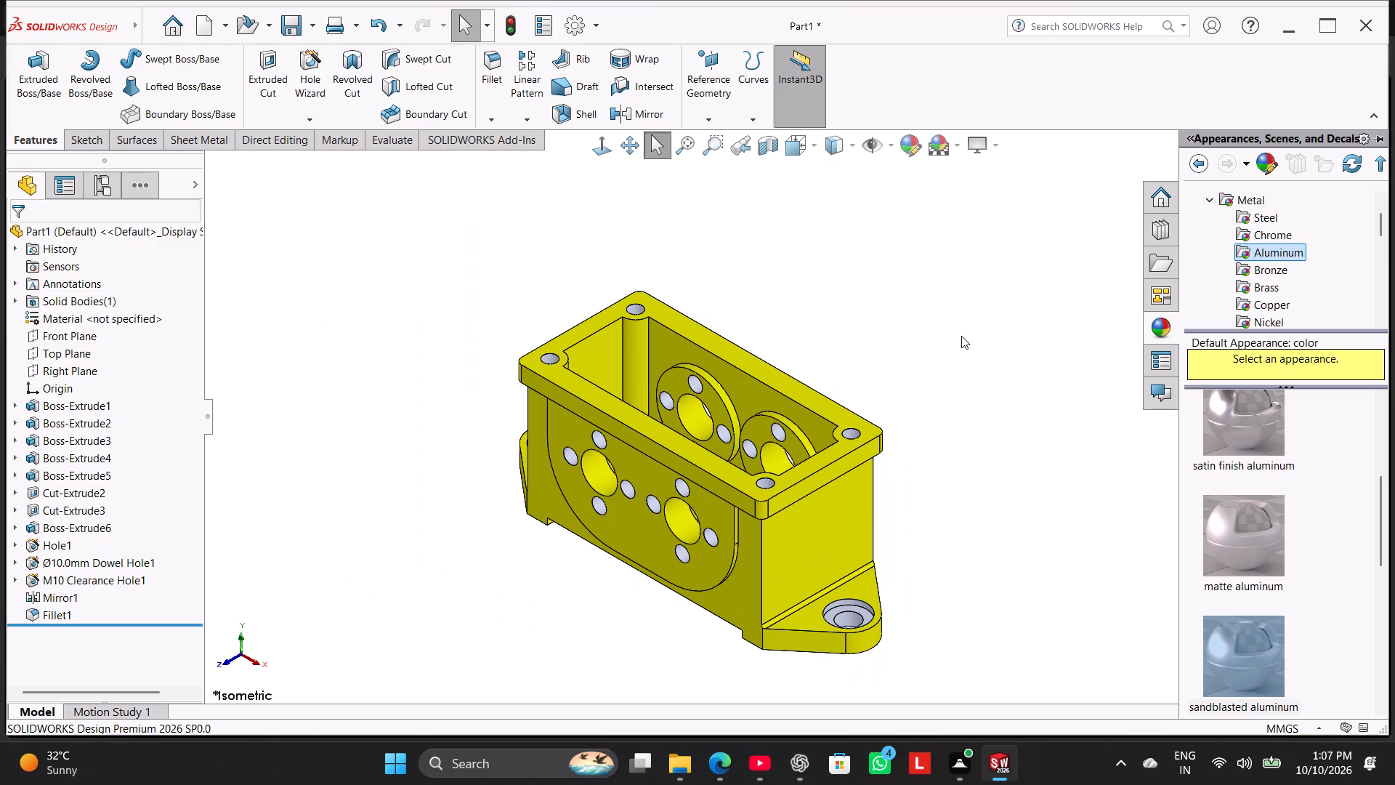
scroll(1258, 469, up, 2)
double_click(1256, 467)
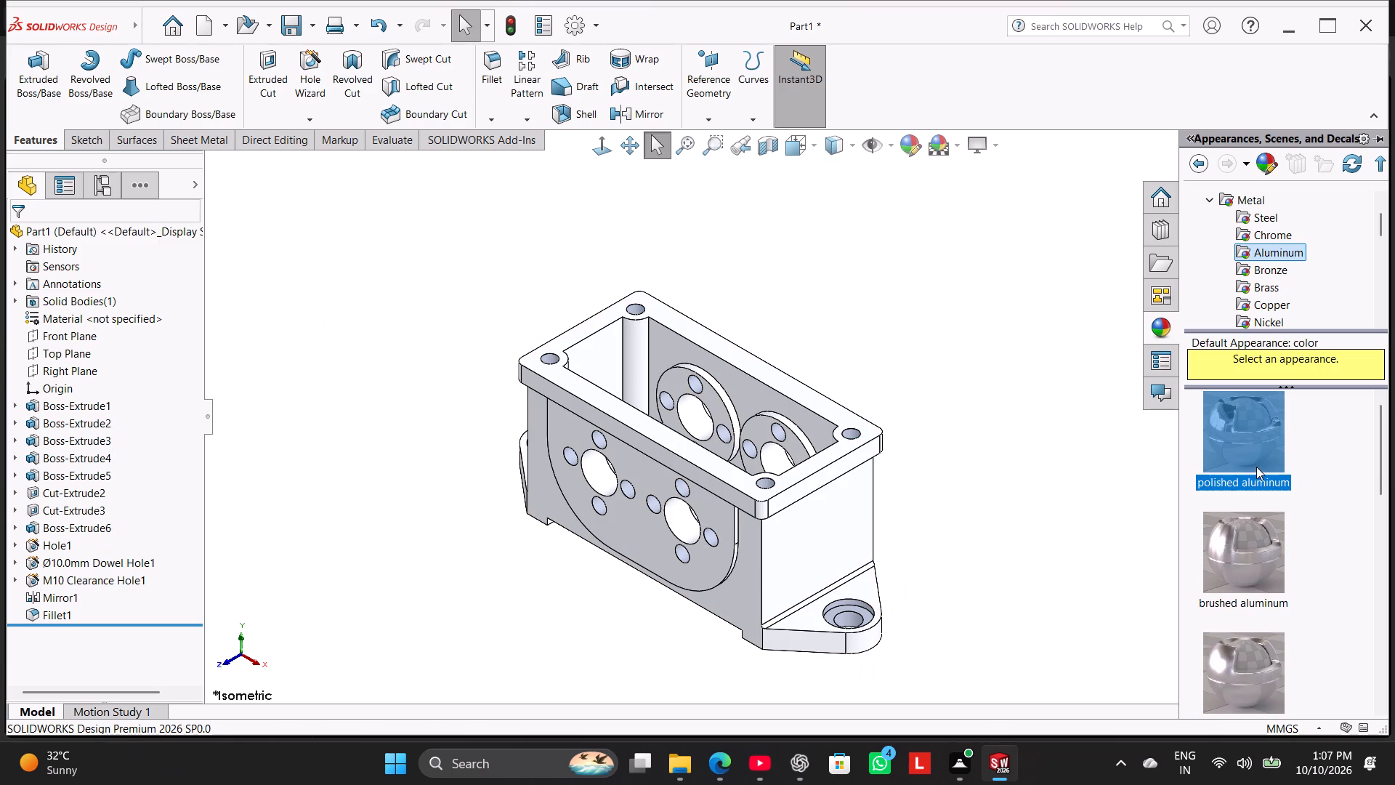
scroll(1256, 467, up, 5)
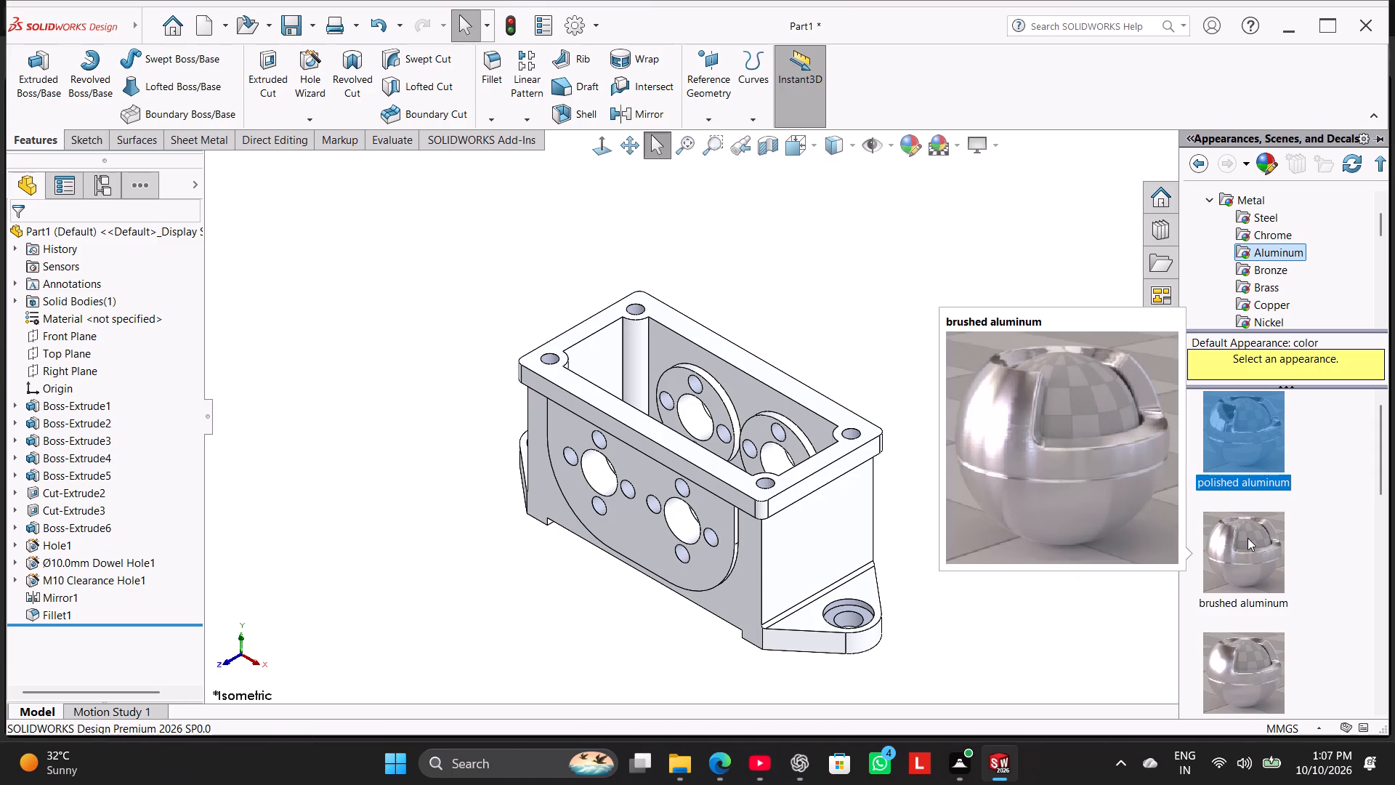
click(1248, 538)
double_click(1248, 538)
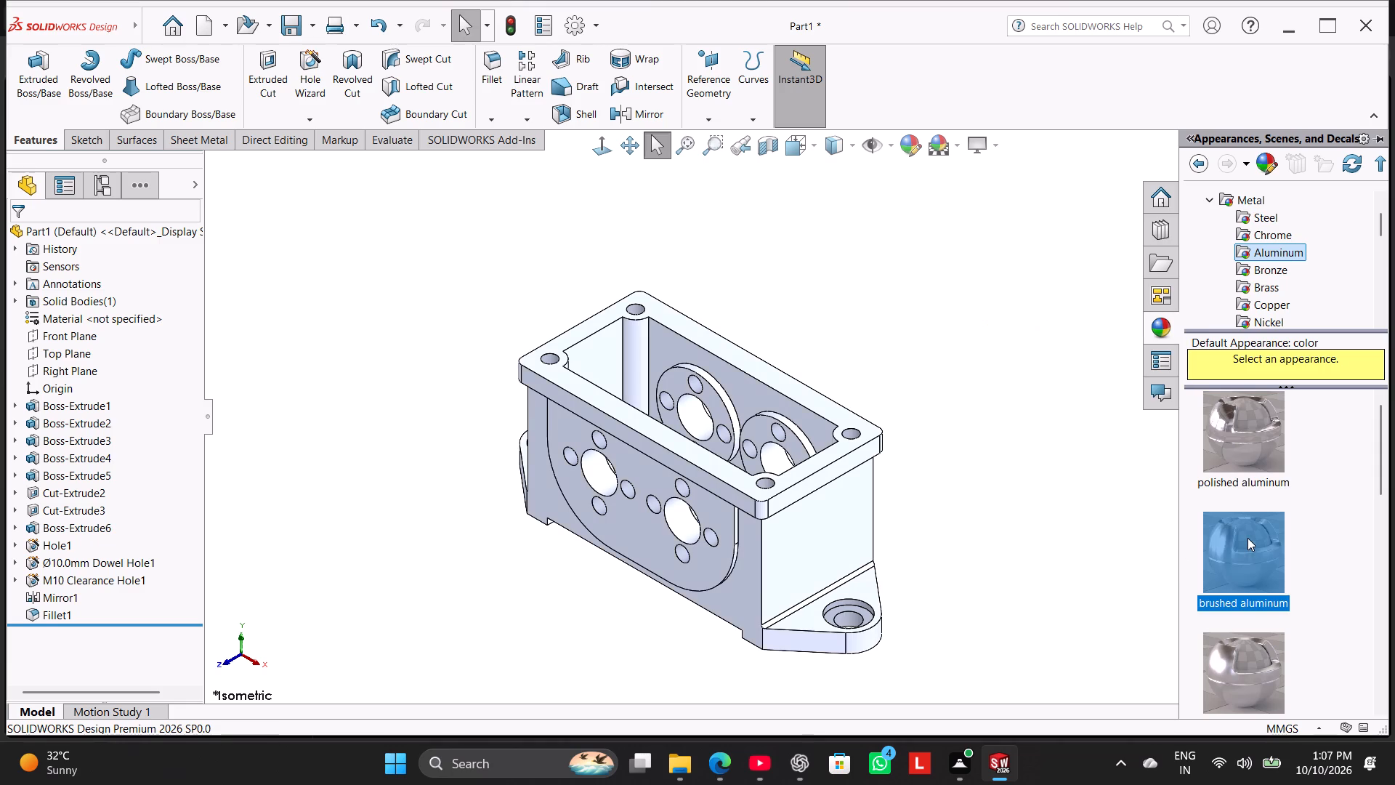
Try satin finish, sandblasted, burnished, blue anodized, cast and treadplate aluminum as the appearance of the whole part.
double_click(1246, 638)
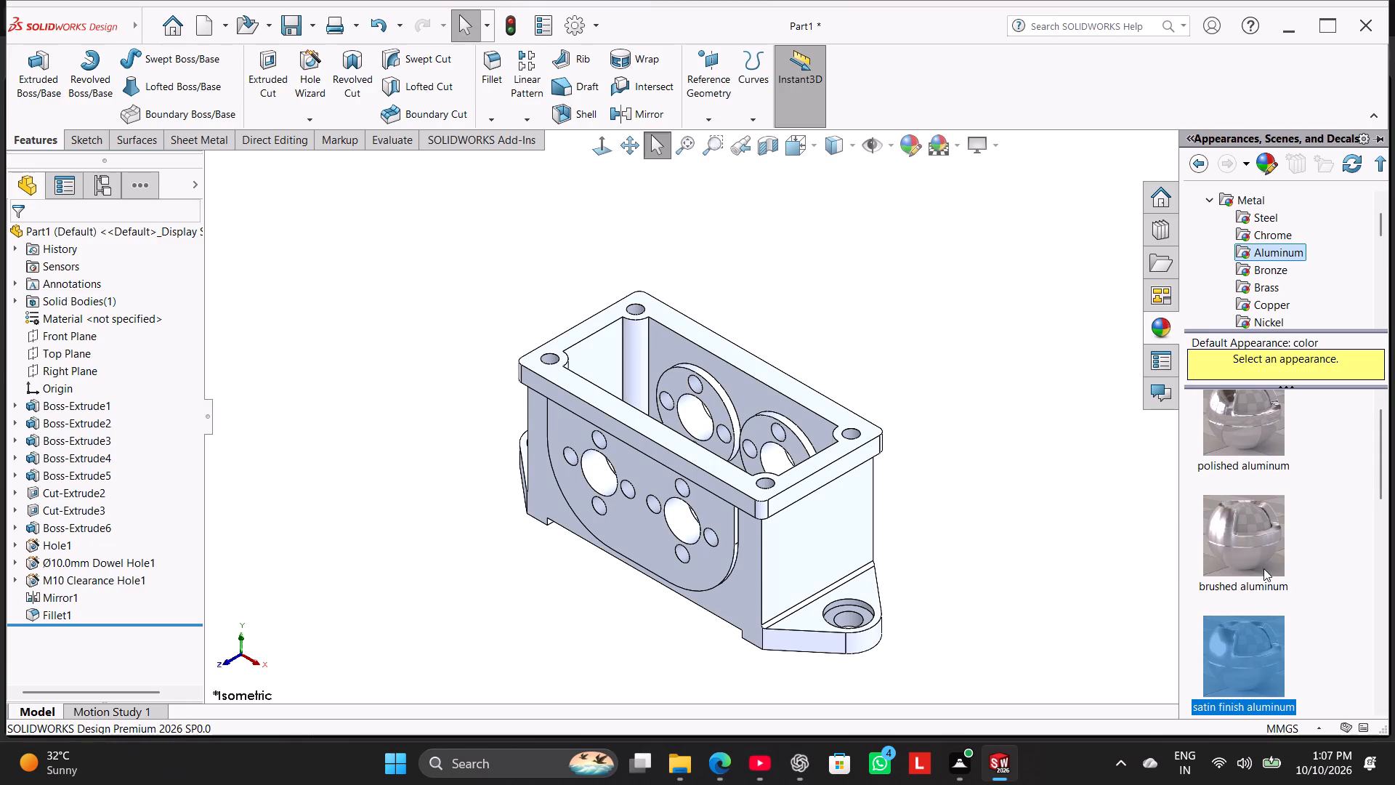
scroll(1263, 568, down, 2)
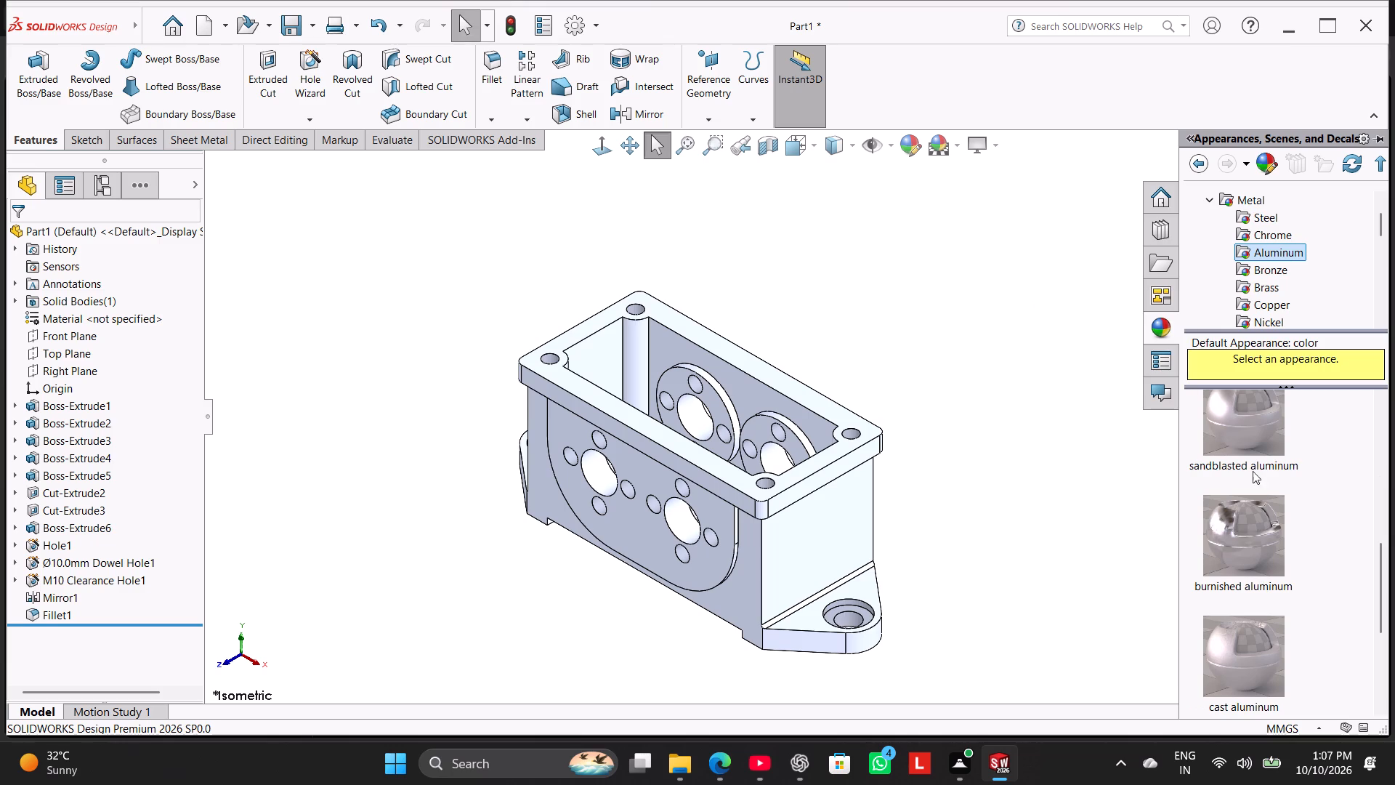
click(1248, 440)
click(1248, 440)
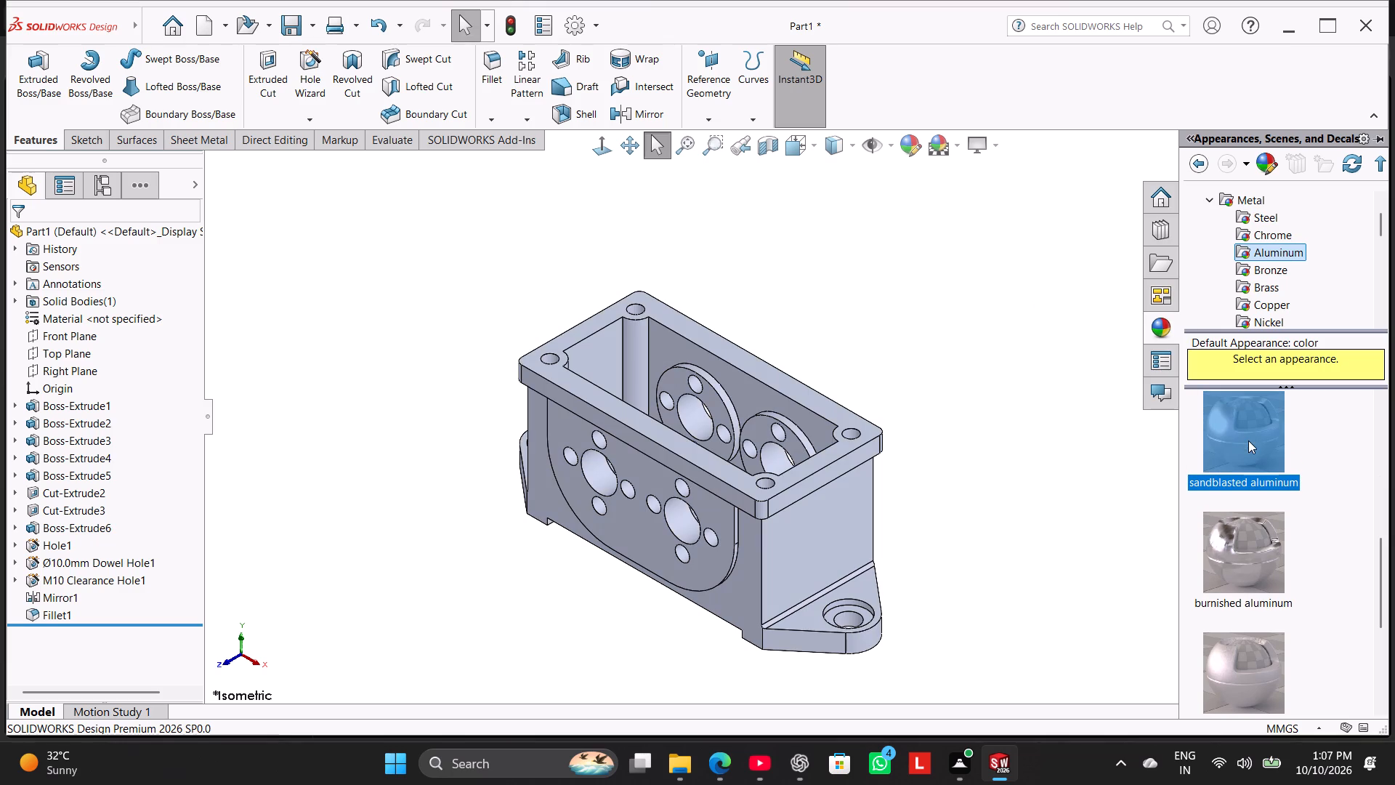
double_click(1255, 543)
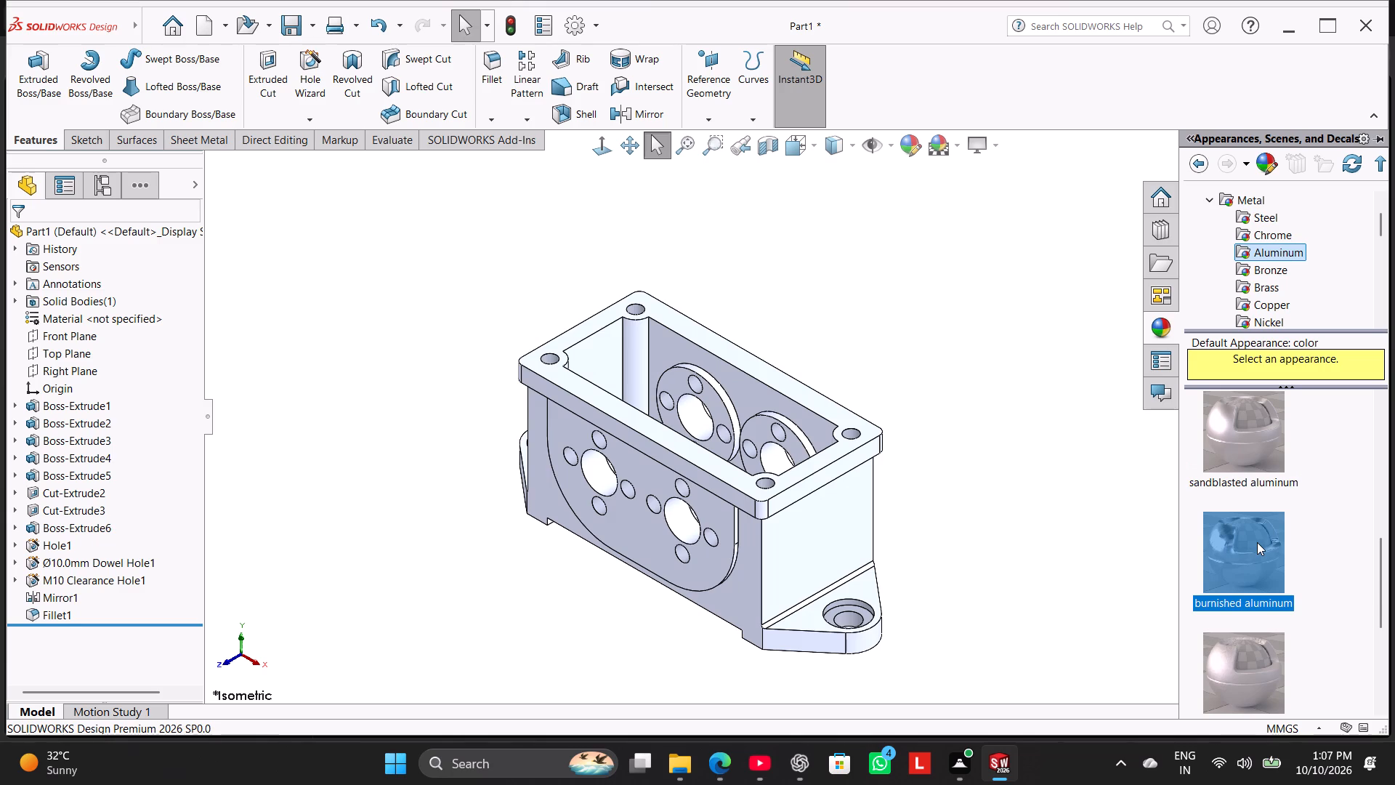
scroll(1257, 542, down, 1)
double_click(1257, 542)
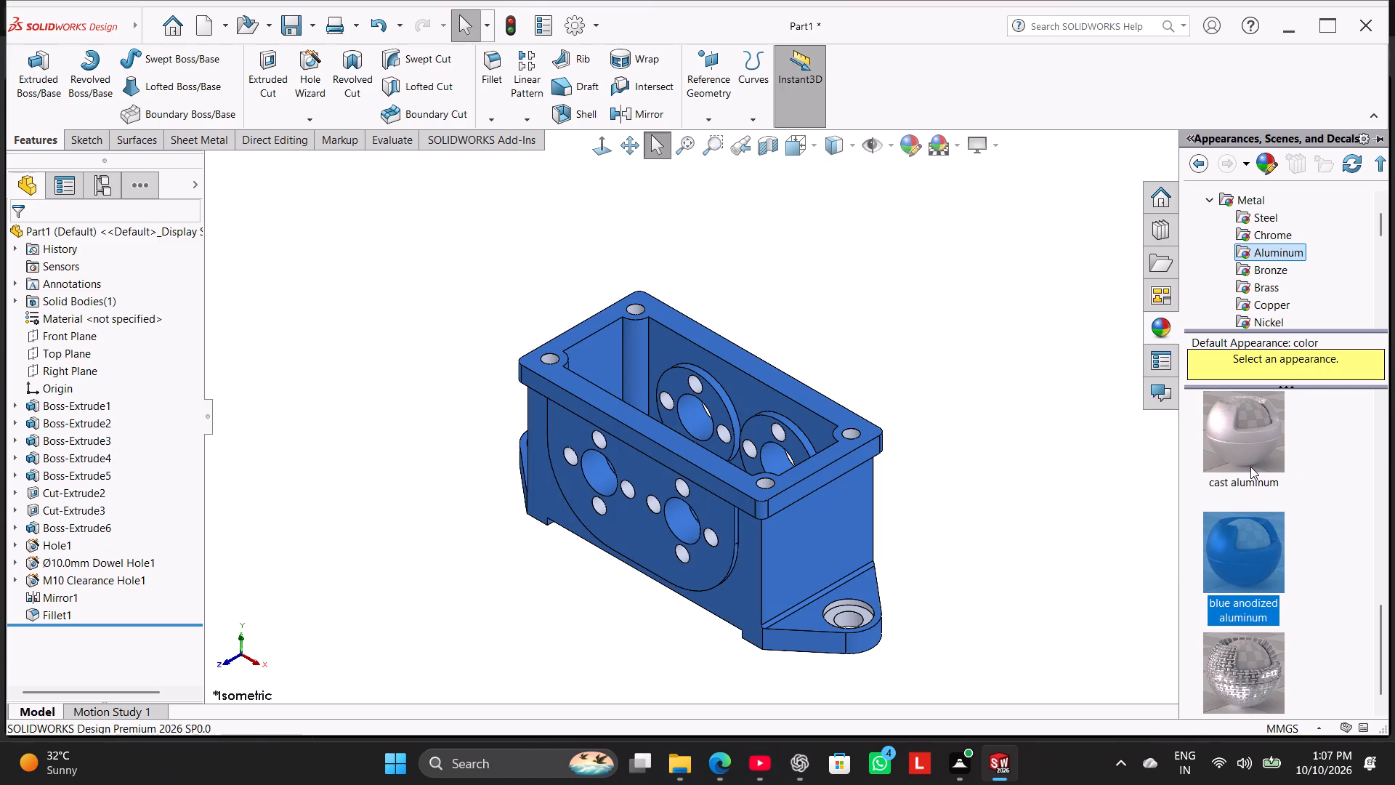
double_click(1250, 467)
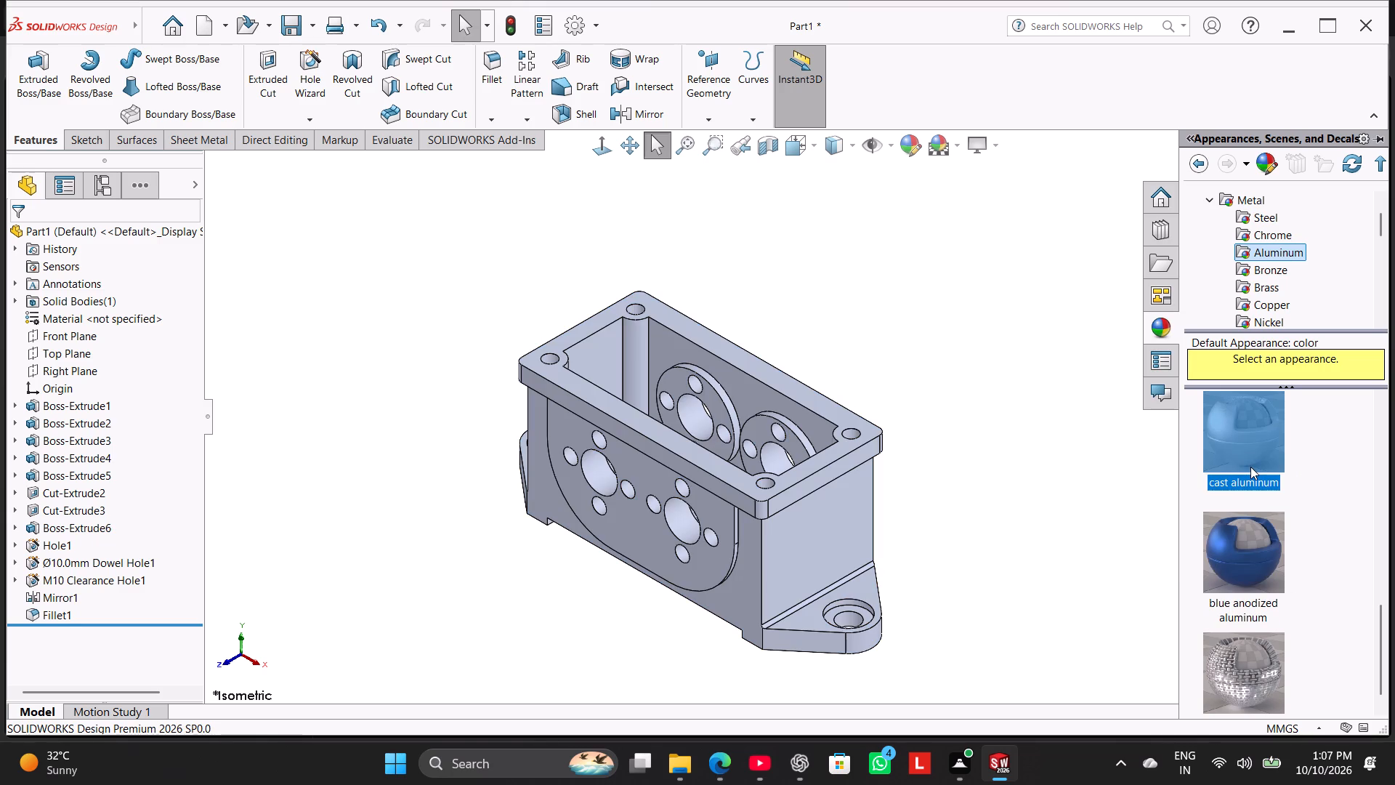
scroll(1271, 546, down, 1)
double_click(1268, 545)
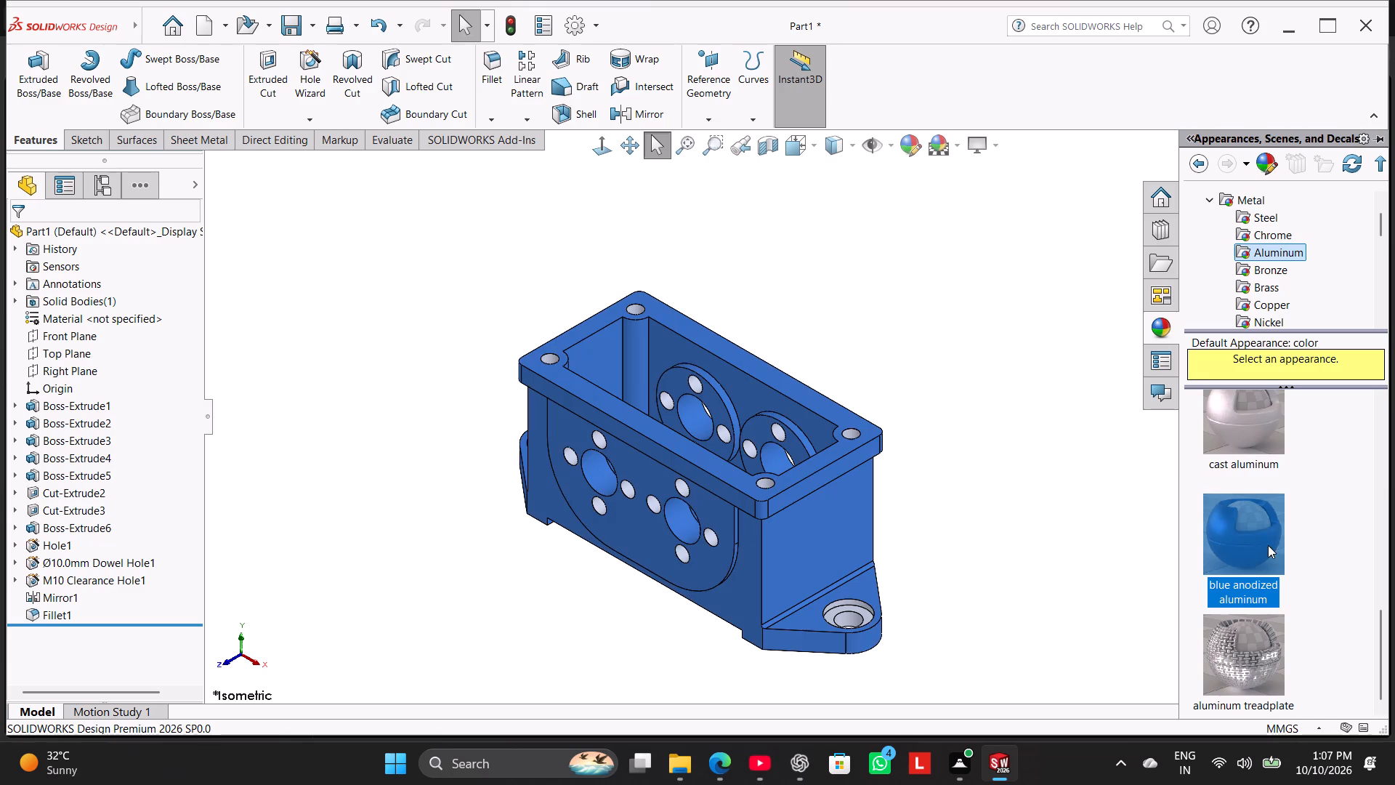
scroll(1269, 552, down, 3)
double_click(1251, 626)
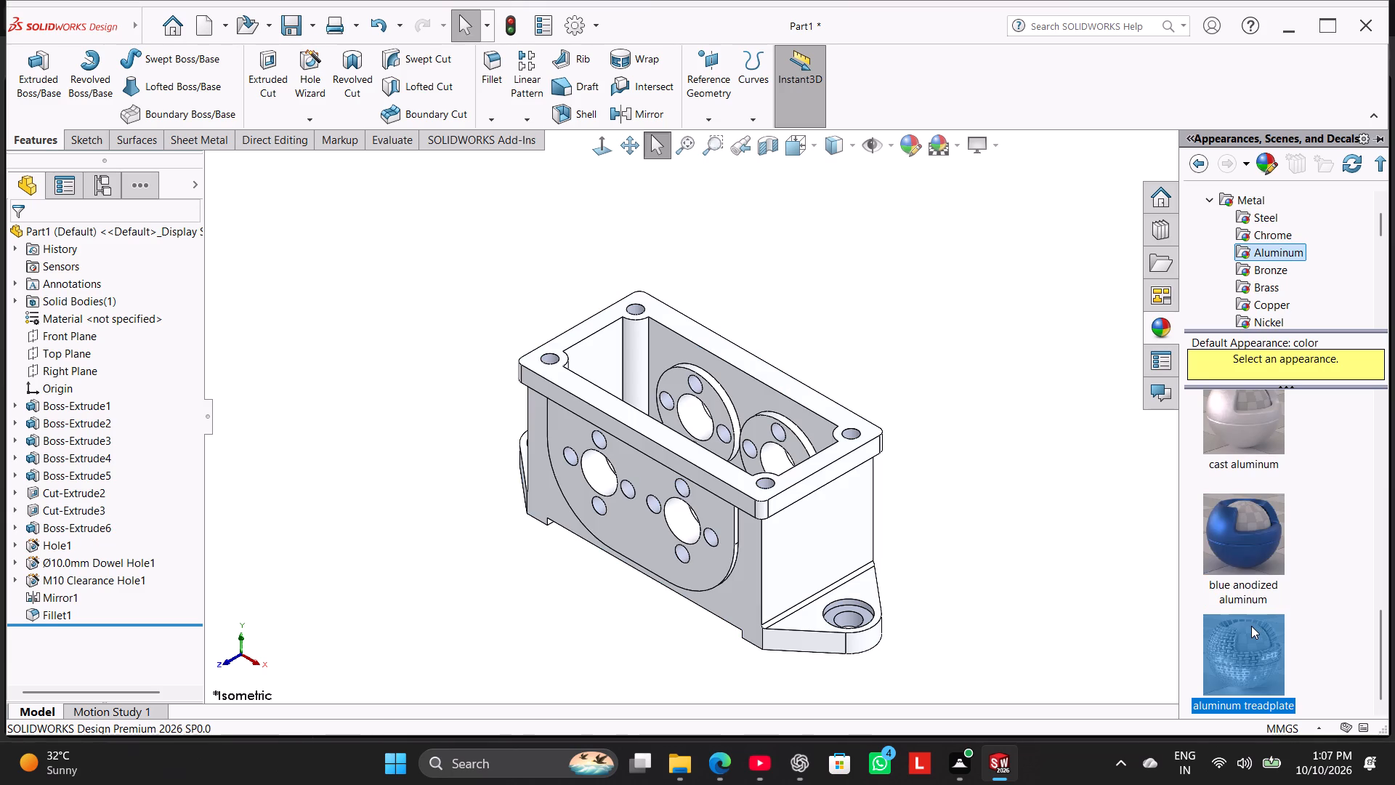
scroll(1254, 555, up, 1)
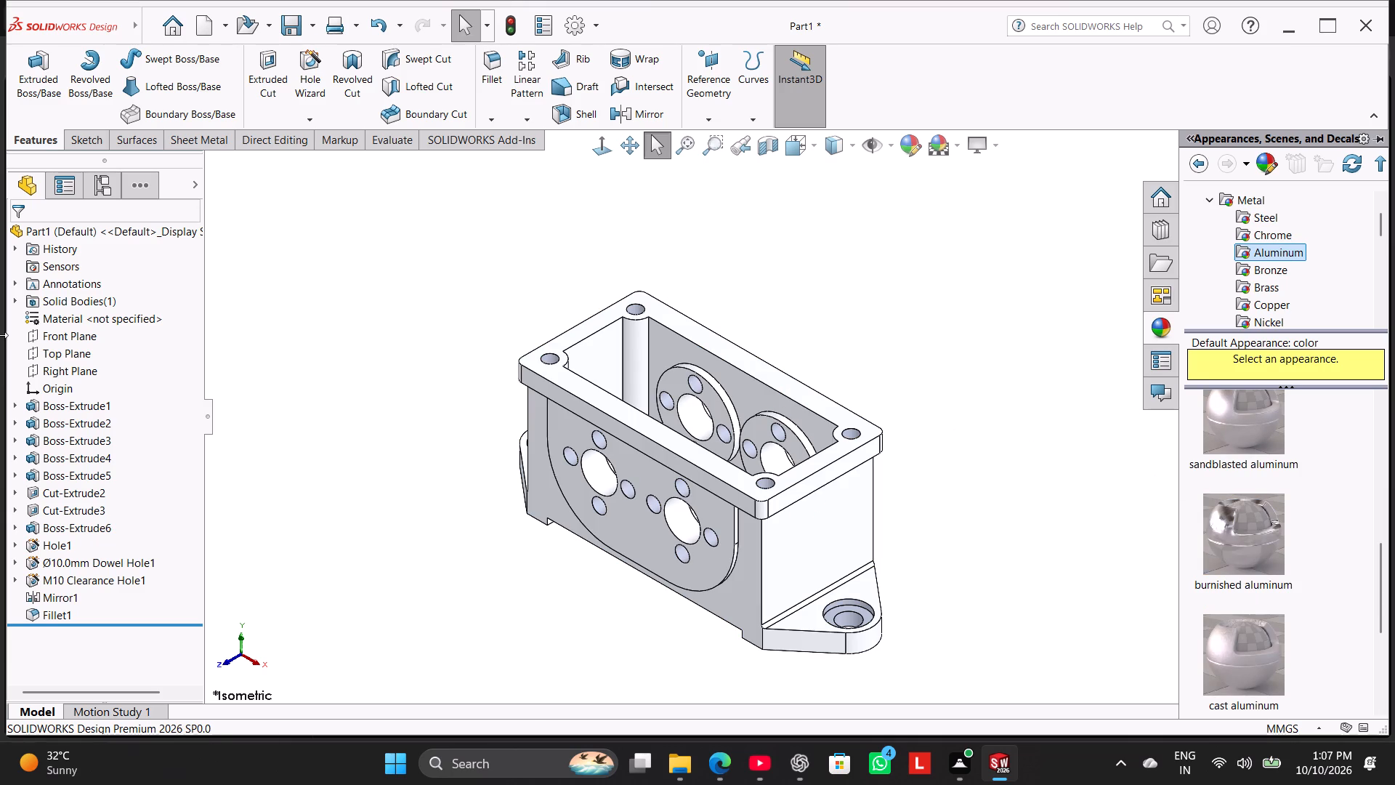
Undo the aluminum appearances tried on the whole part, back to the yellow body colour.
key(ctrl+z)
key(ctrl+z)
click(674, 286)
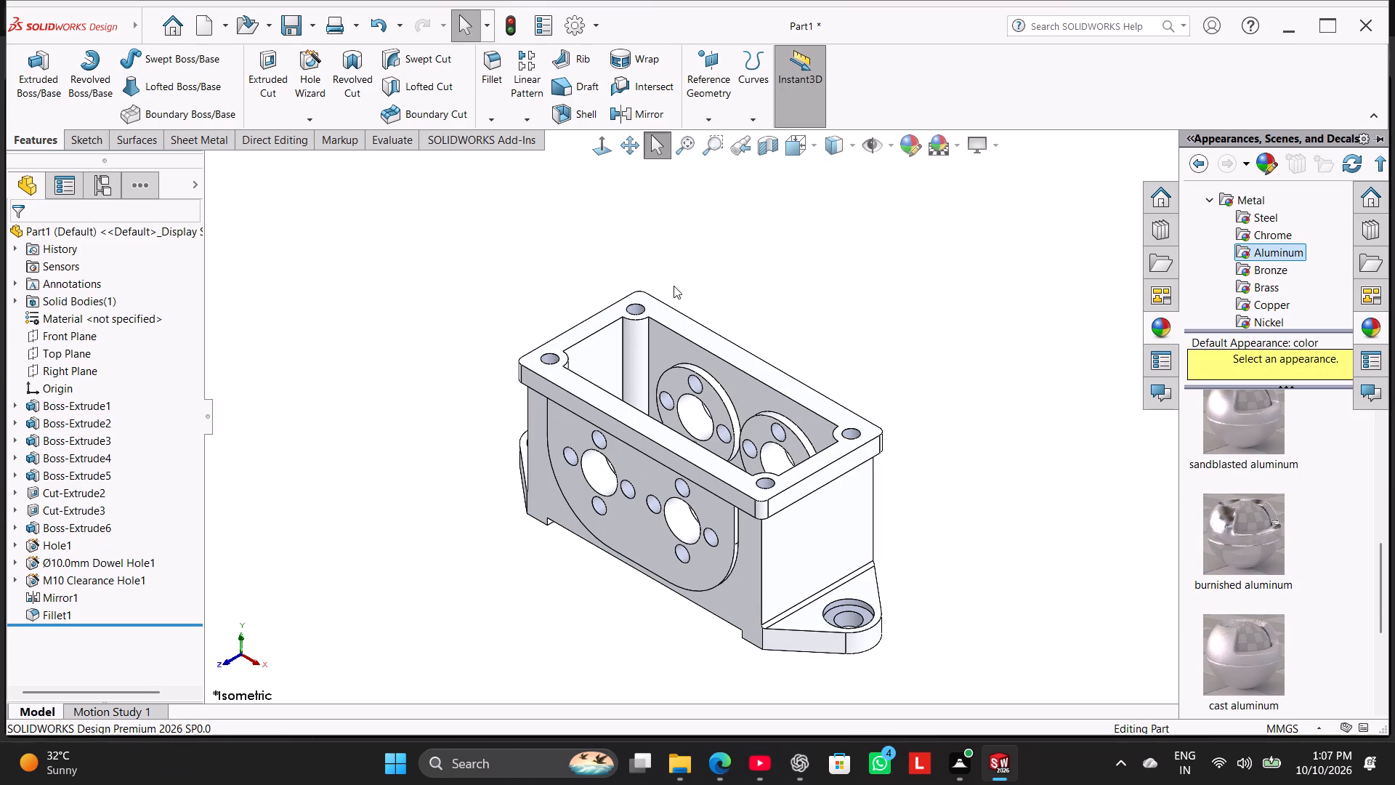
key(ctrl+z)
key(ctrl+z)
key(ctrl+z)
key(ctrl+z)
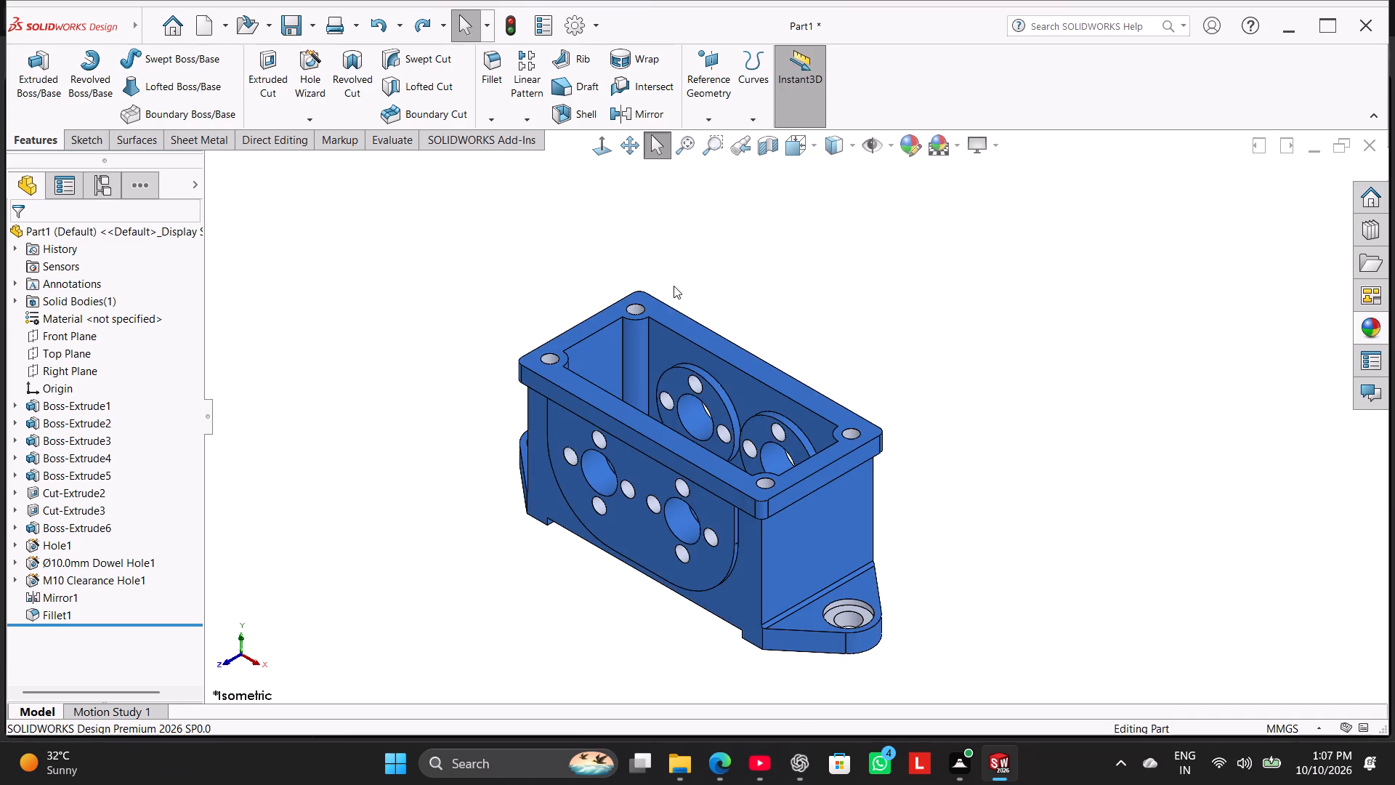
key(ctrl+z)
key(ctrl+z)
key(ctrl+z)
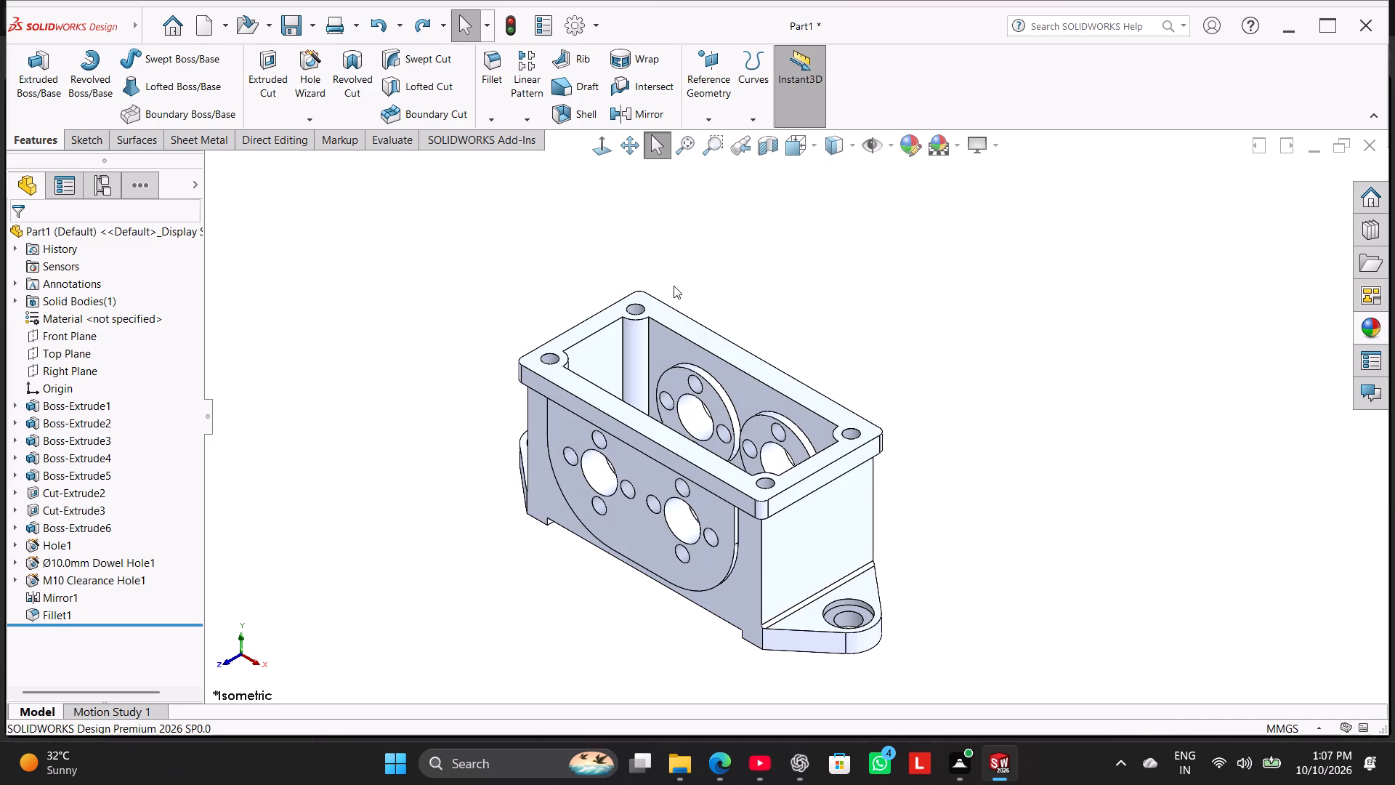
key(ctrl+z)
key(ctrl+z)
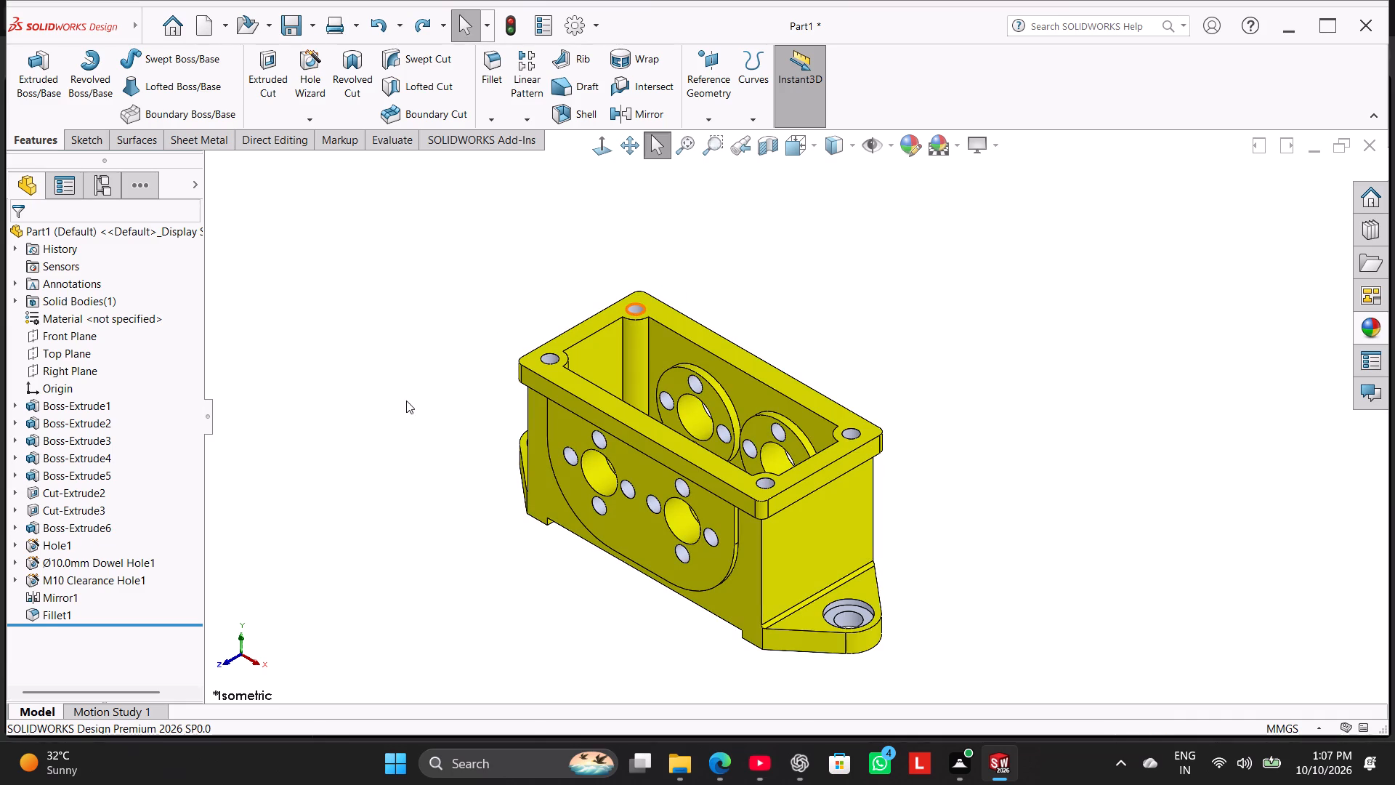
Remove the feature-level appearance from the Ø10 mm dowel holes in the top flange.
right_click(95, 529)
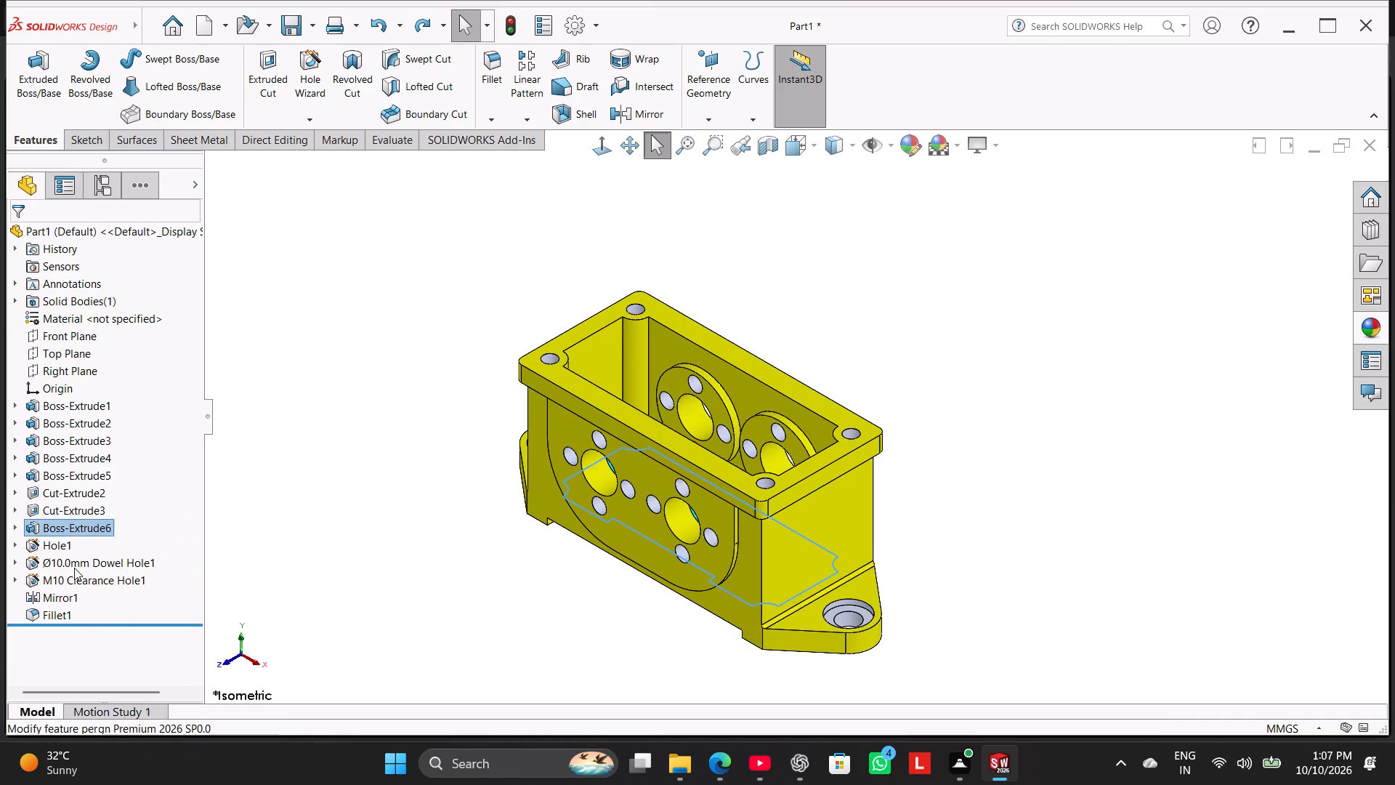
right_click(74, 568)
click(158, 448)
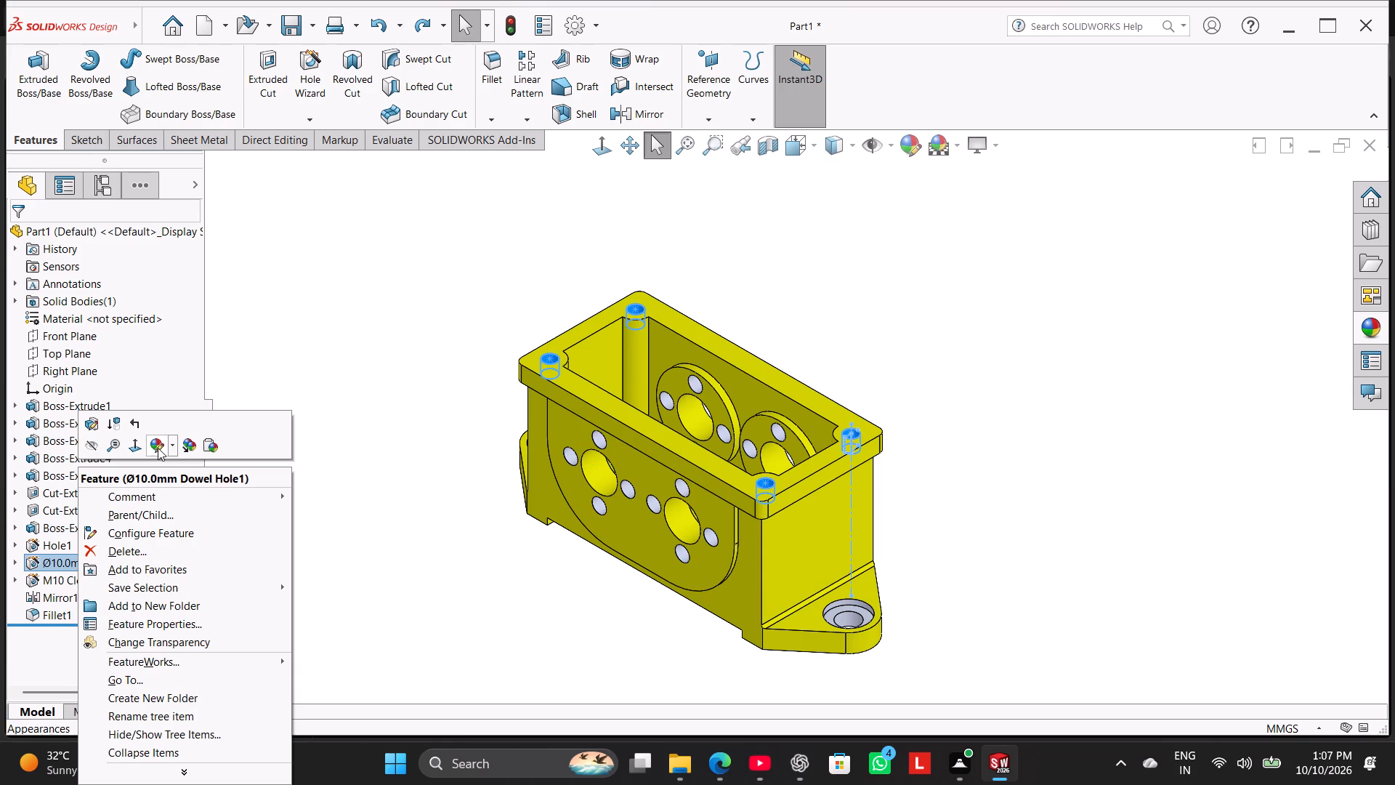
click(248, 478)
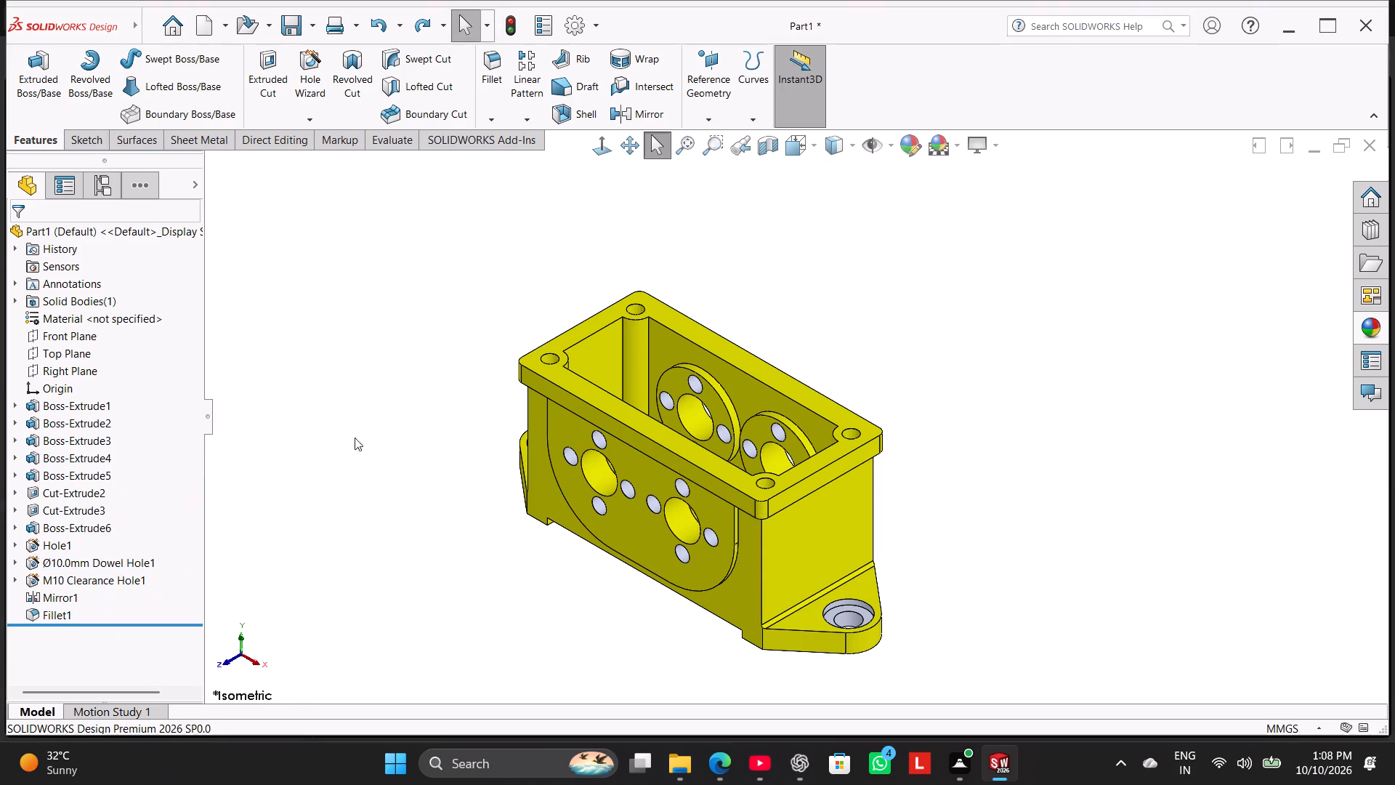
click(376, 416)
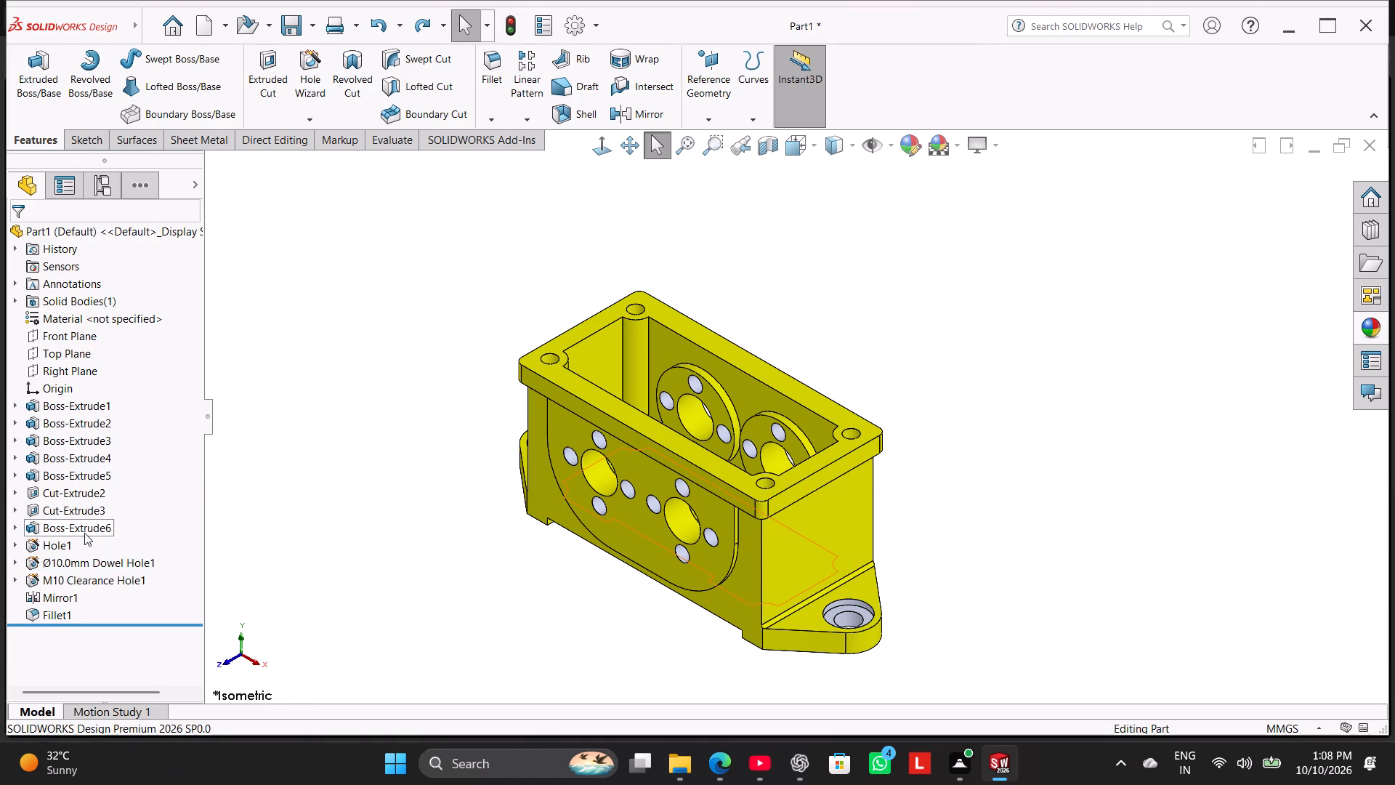
Apply cast aluminum to the Mirror1, M10 clearance hole, Ø10 mm dowel hole, Hole1 and Cut-Extrude2 features together.
ctrl+click(58, 595)
ctrl+click(73, 582)
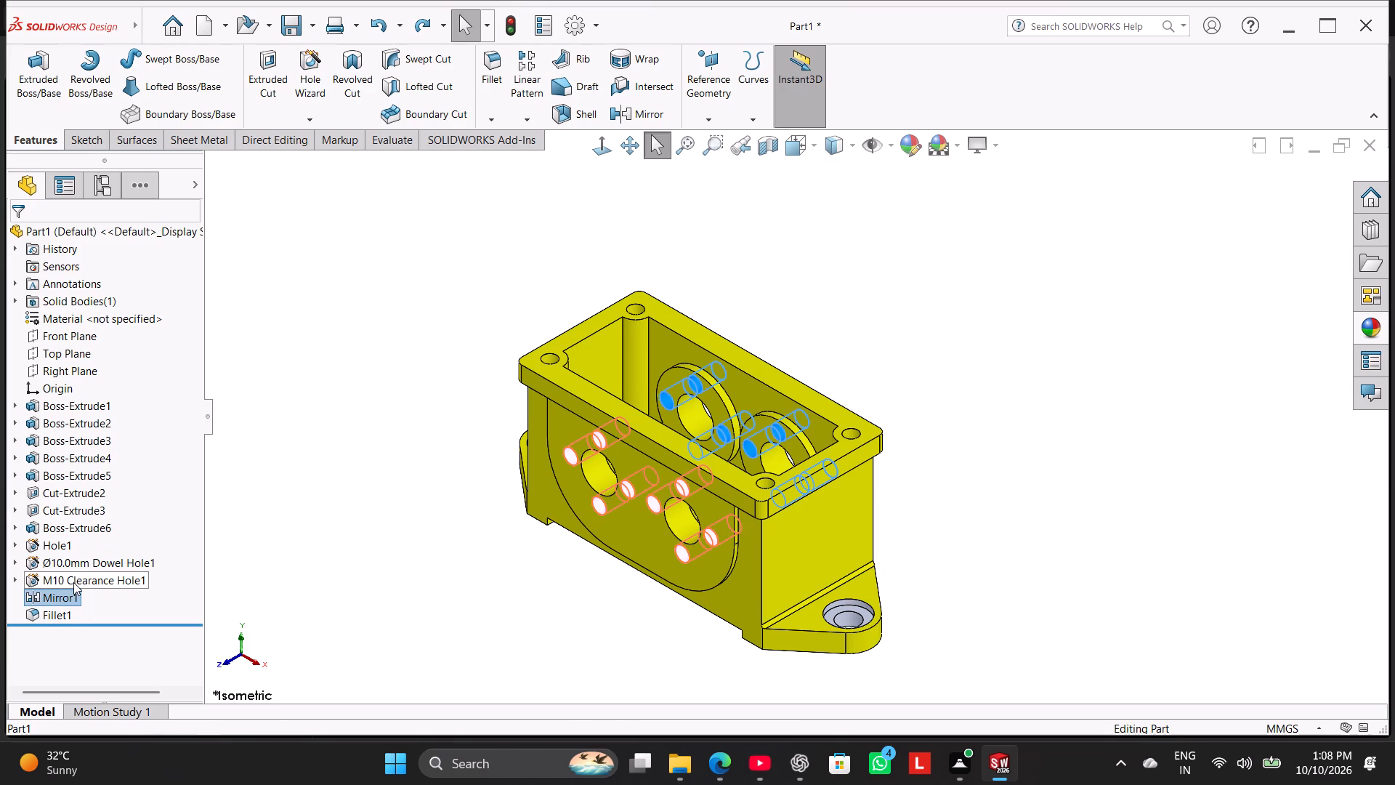
ctrl+click(81, 557)
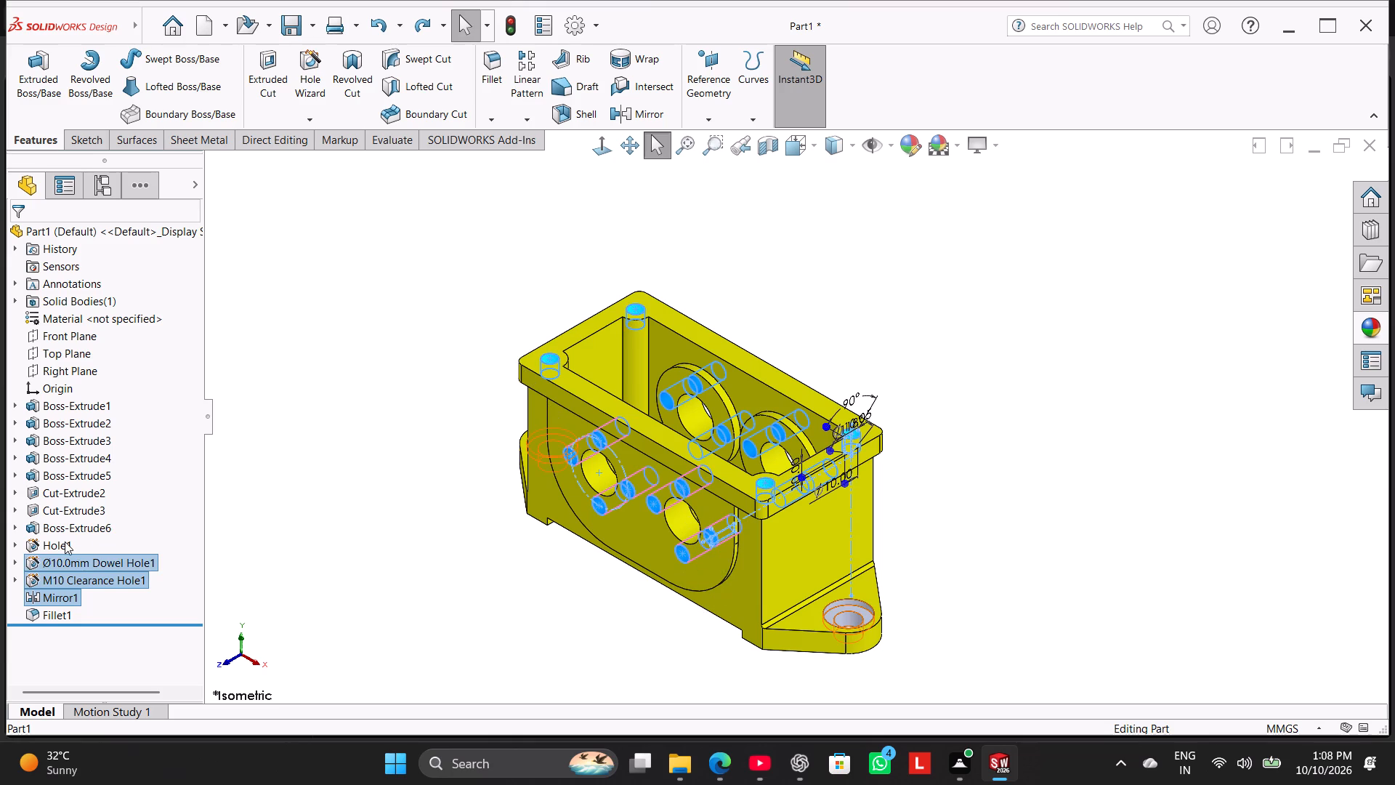
ctrl+click(65, 542)
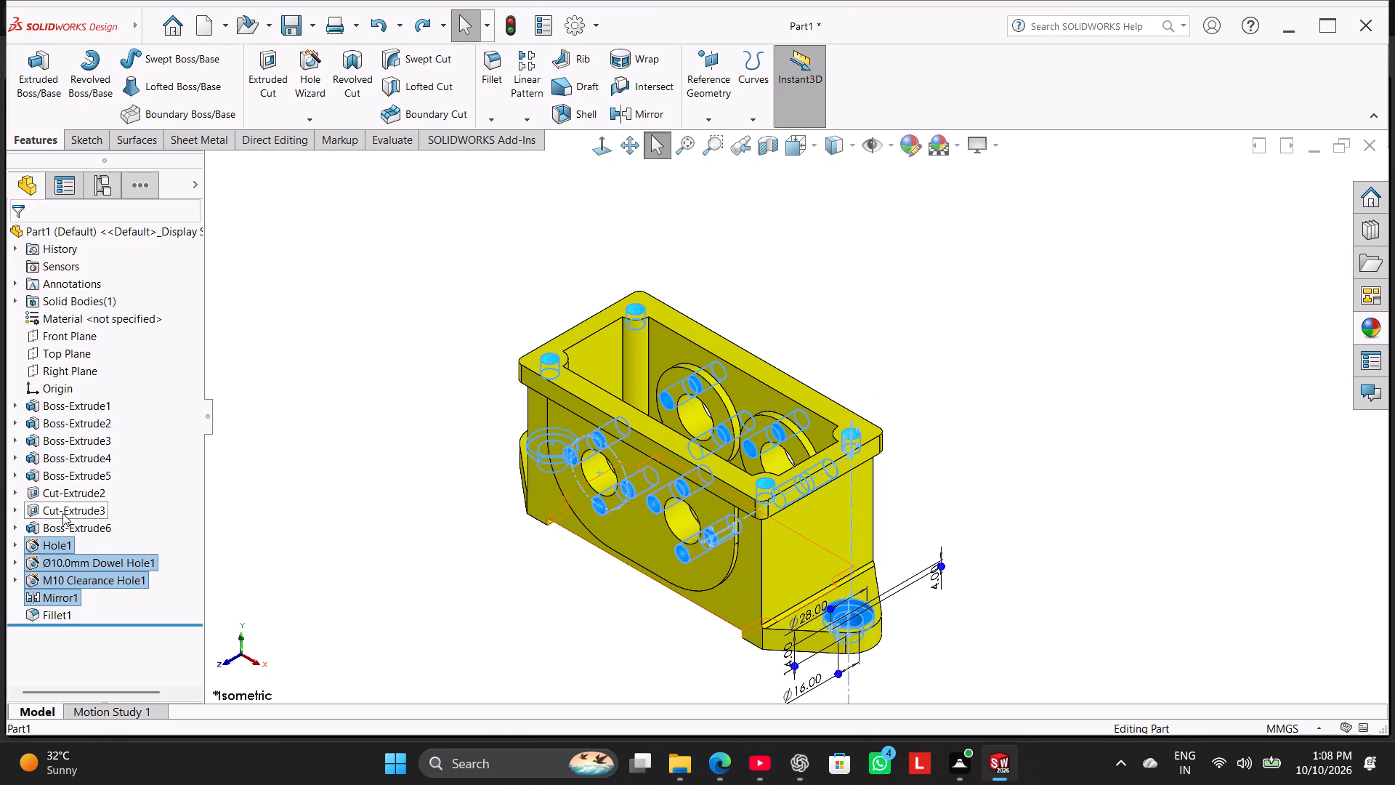
ctrl+click(68, 493)
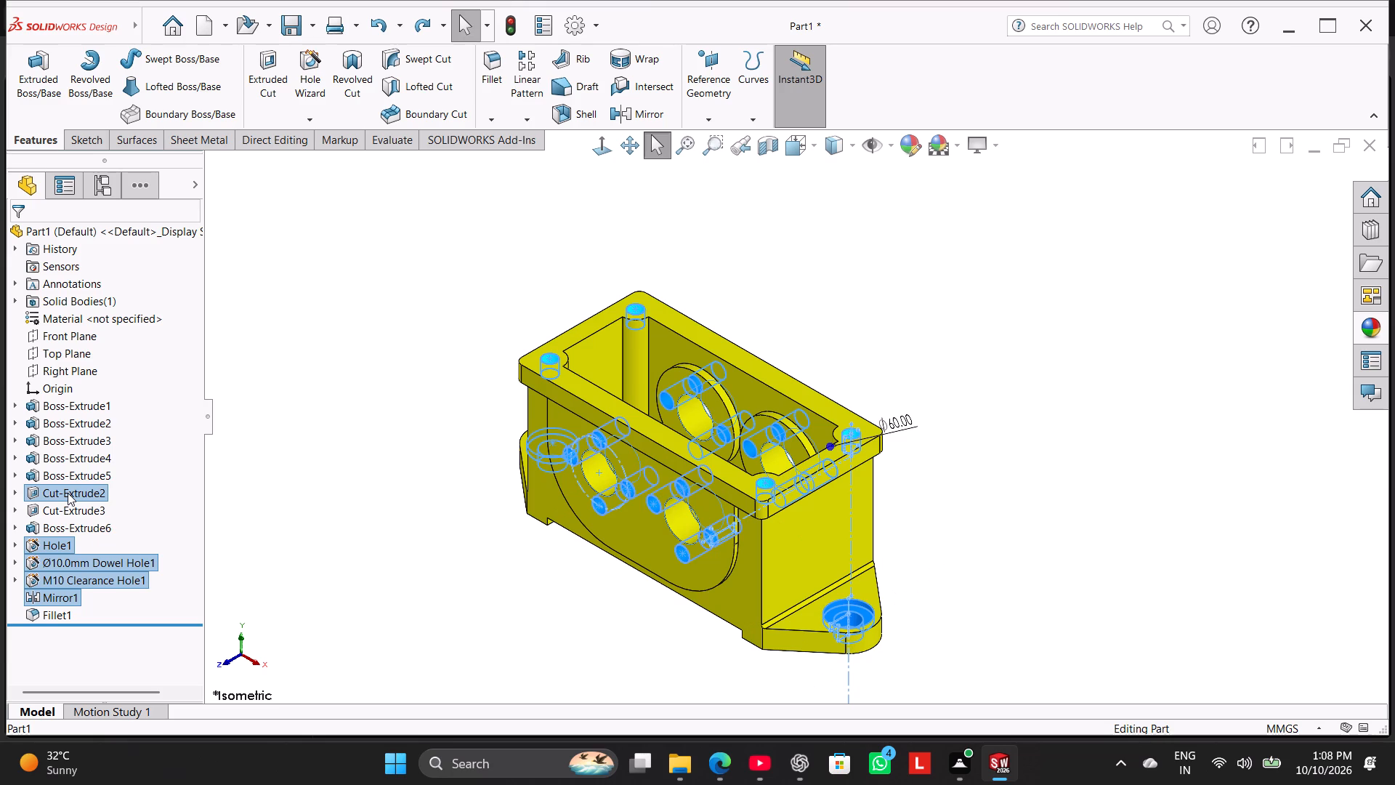
click(917, 144)
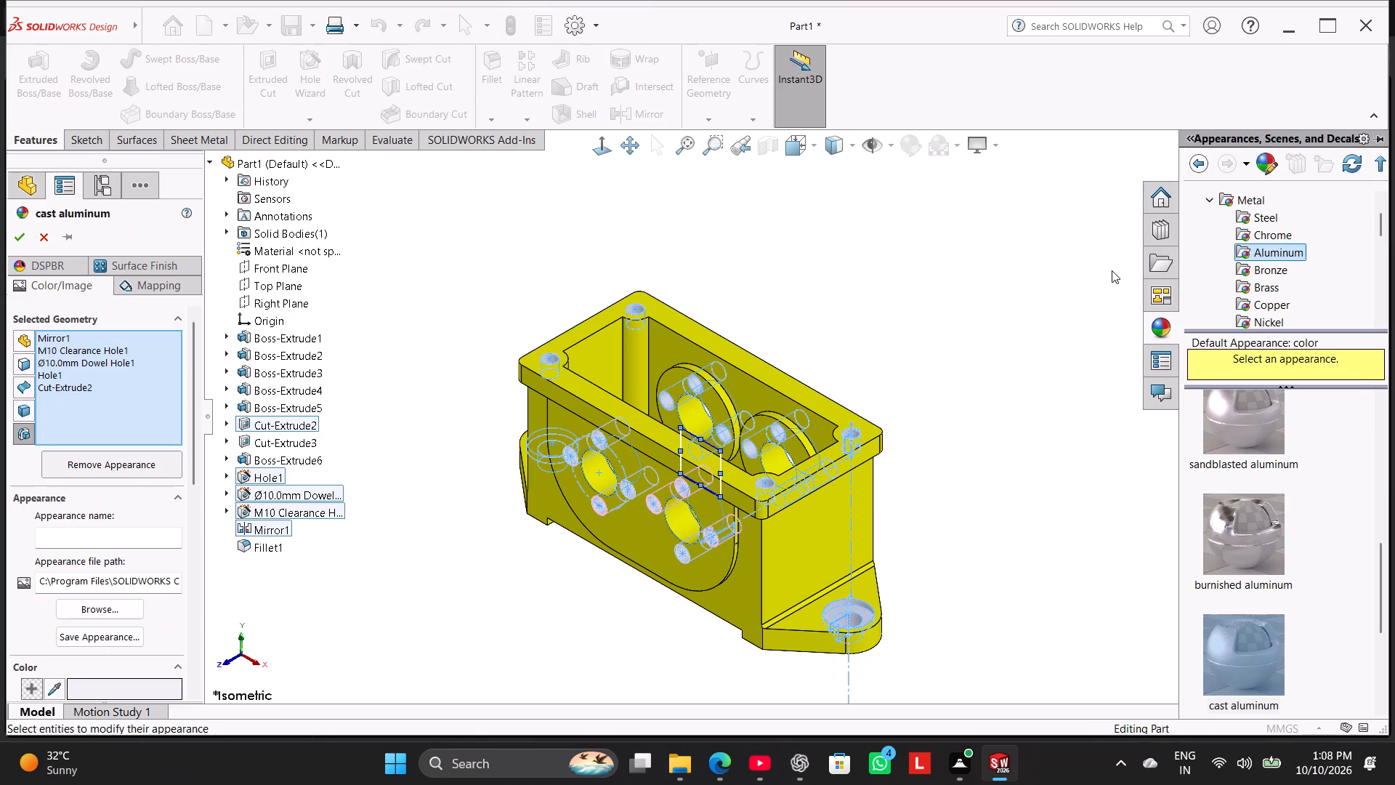
click(1263, 655)
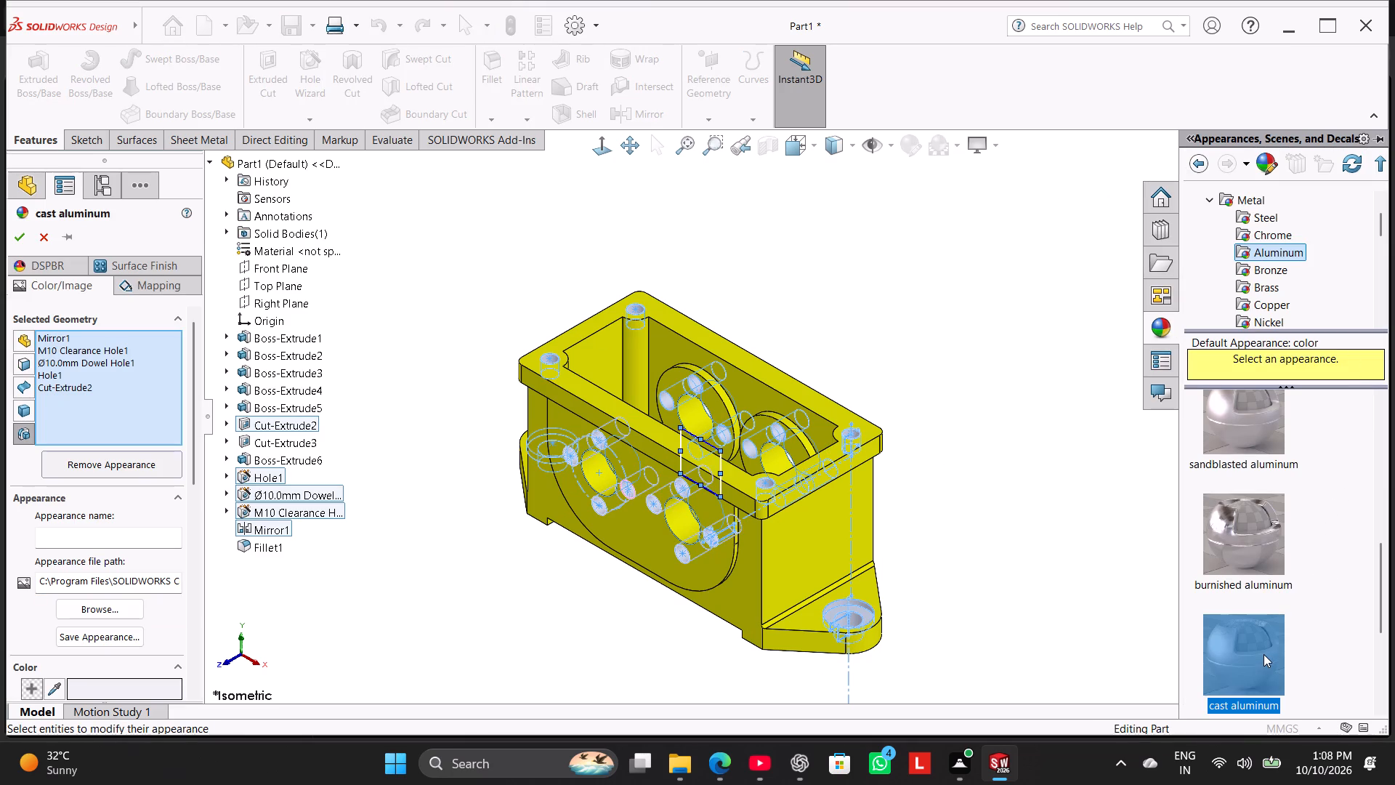
click(1263, 654)
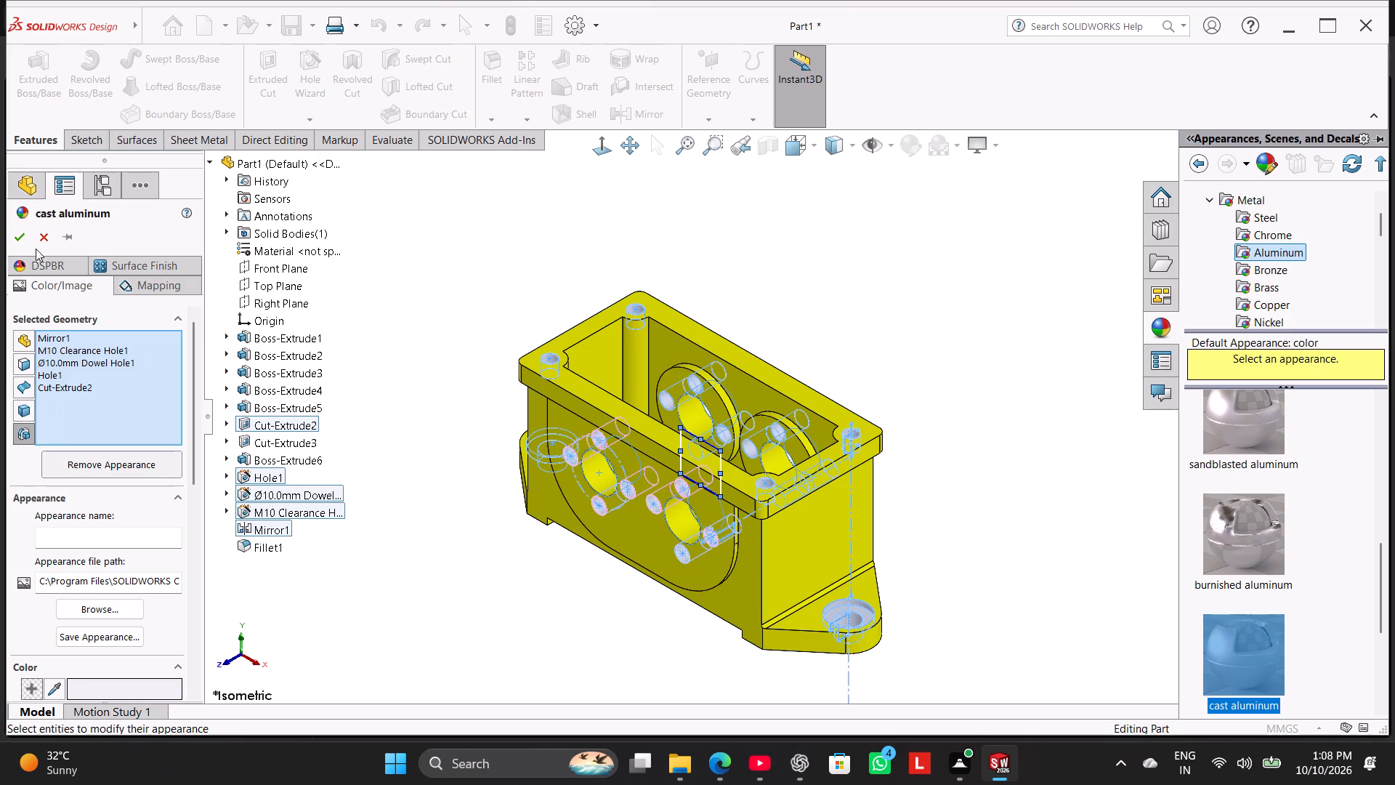
click(28, 237)
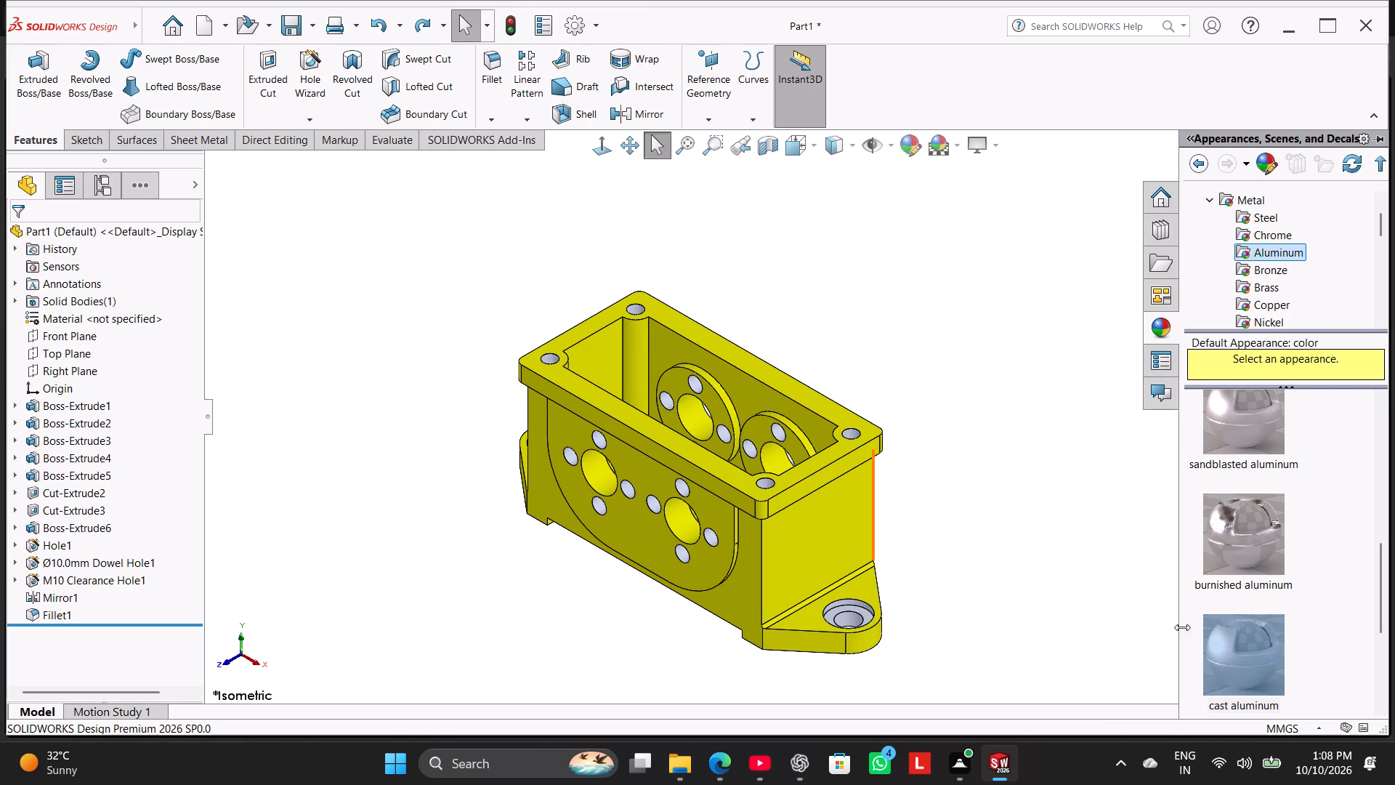
double_click(1239, 650)
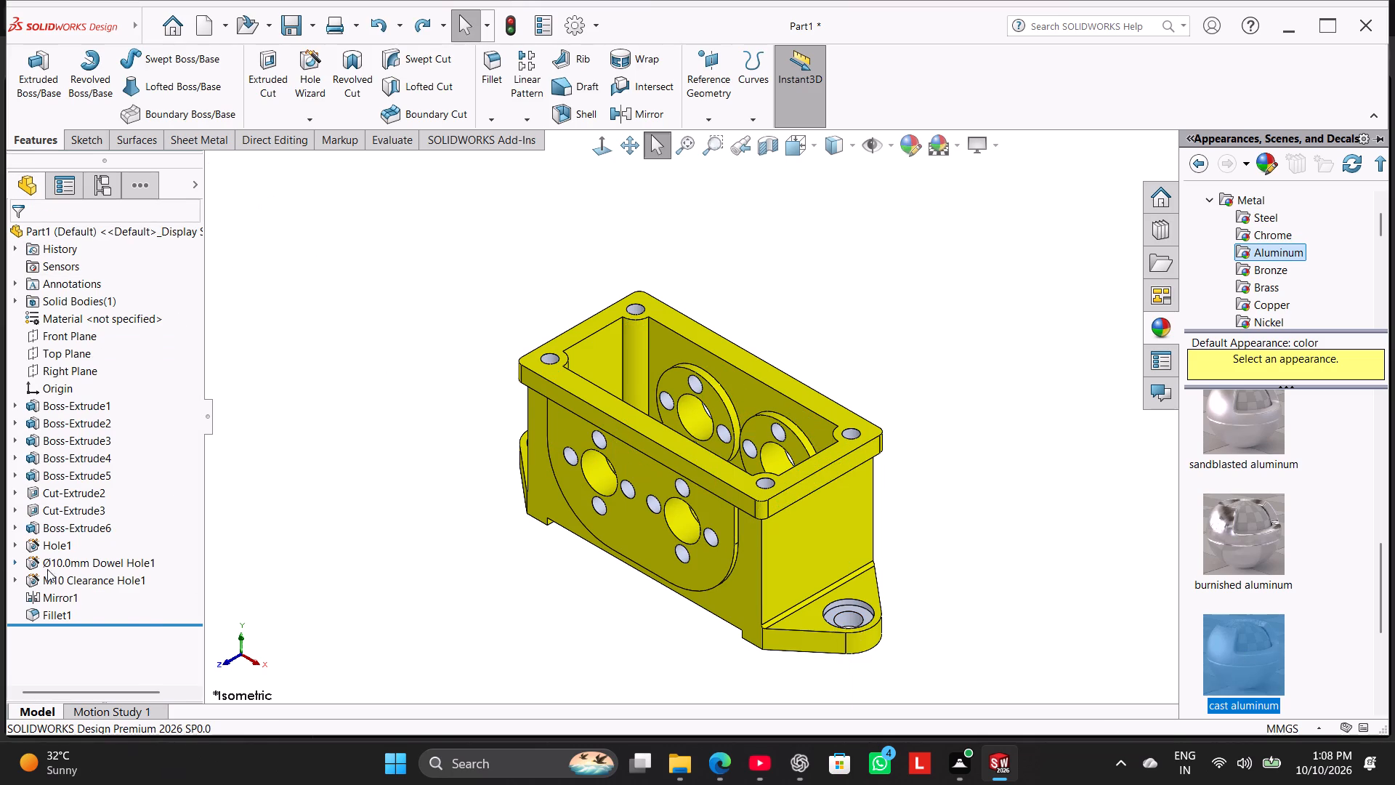
Remove the feature-level appearance from the M10 clearance holes and from the Ø10 mm dowel holes.
right_click(60, 579)
click(147, 444)
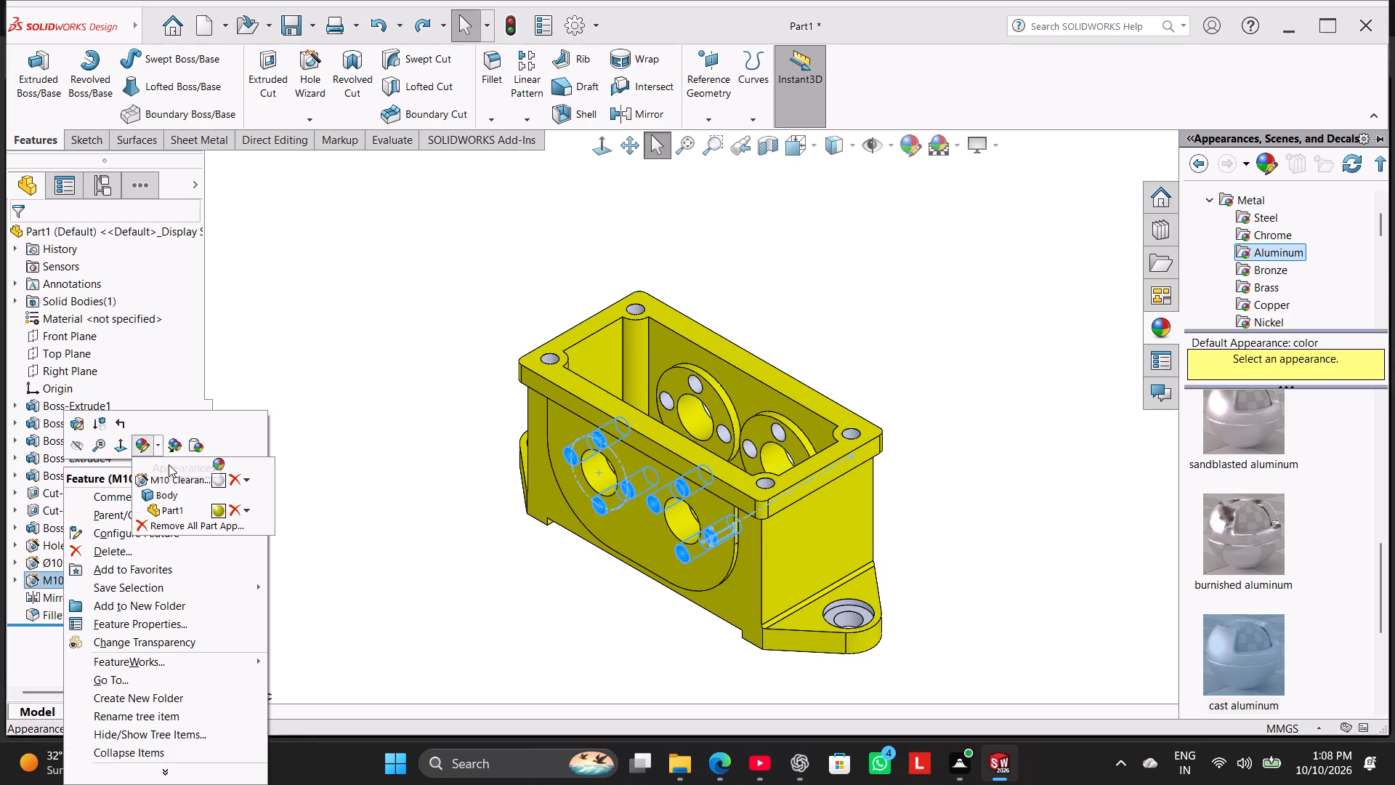
click(233, 480)
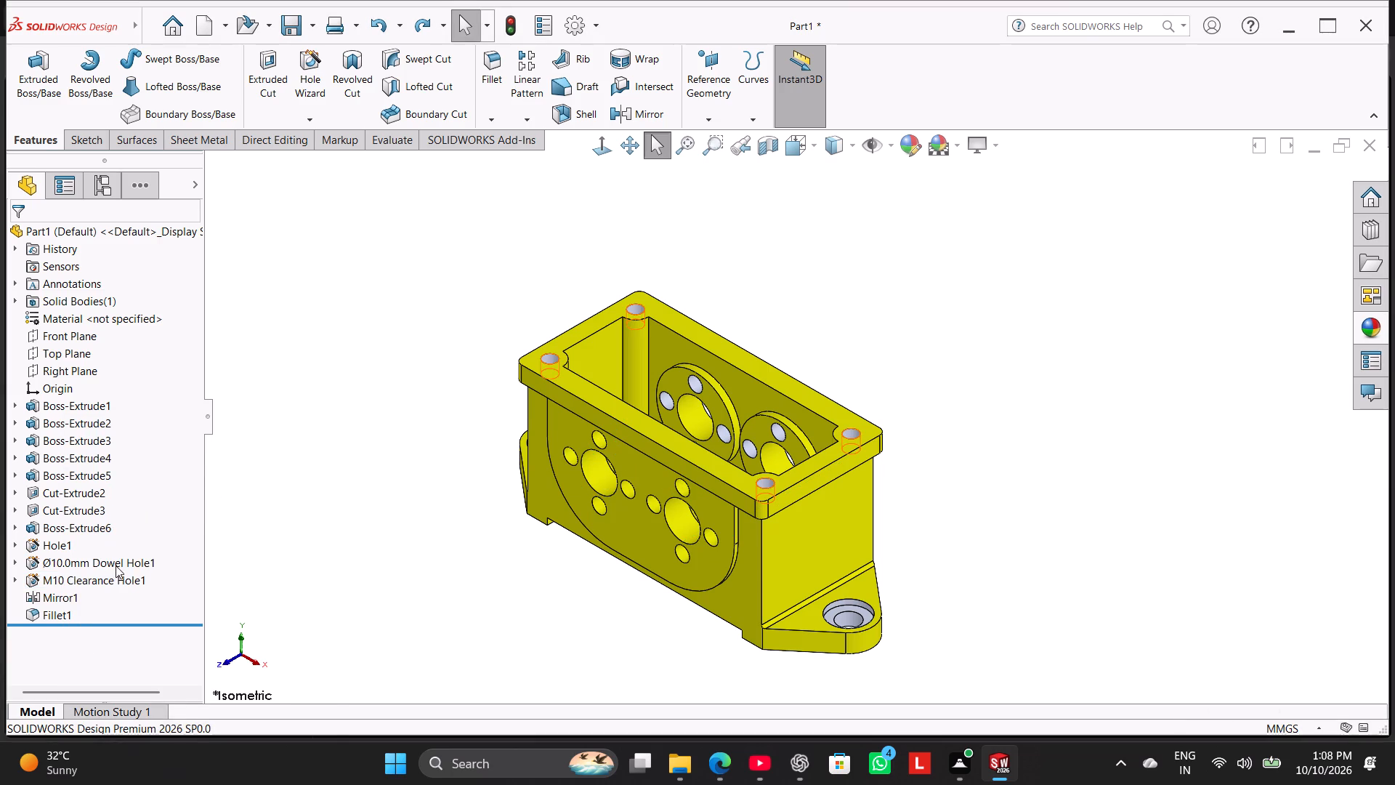
right_click(116, 565)
click(201, 450)
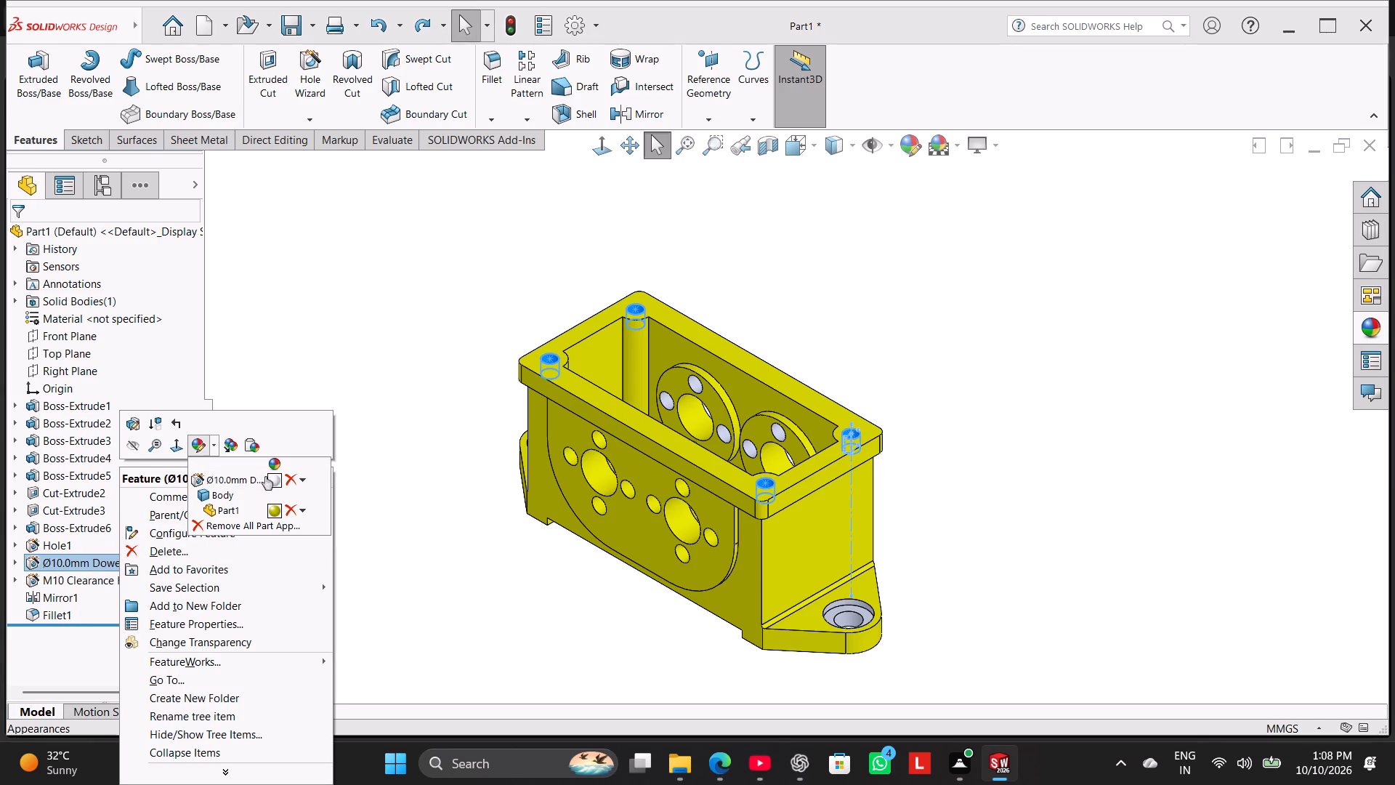
click(288, 478)
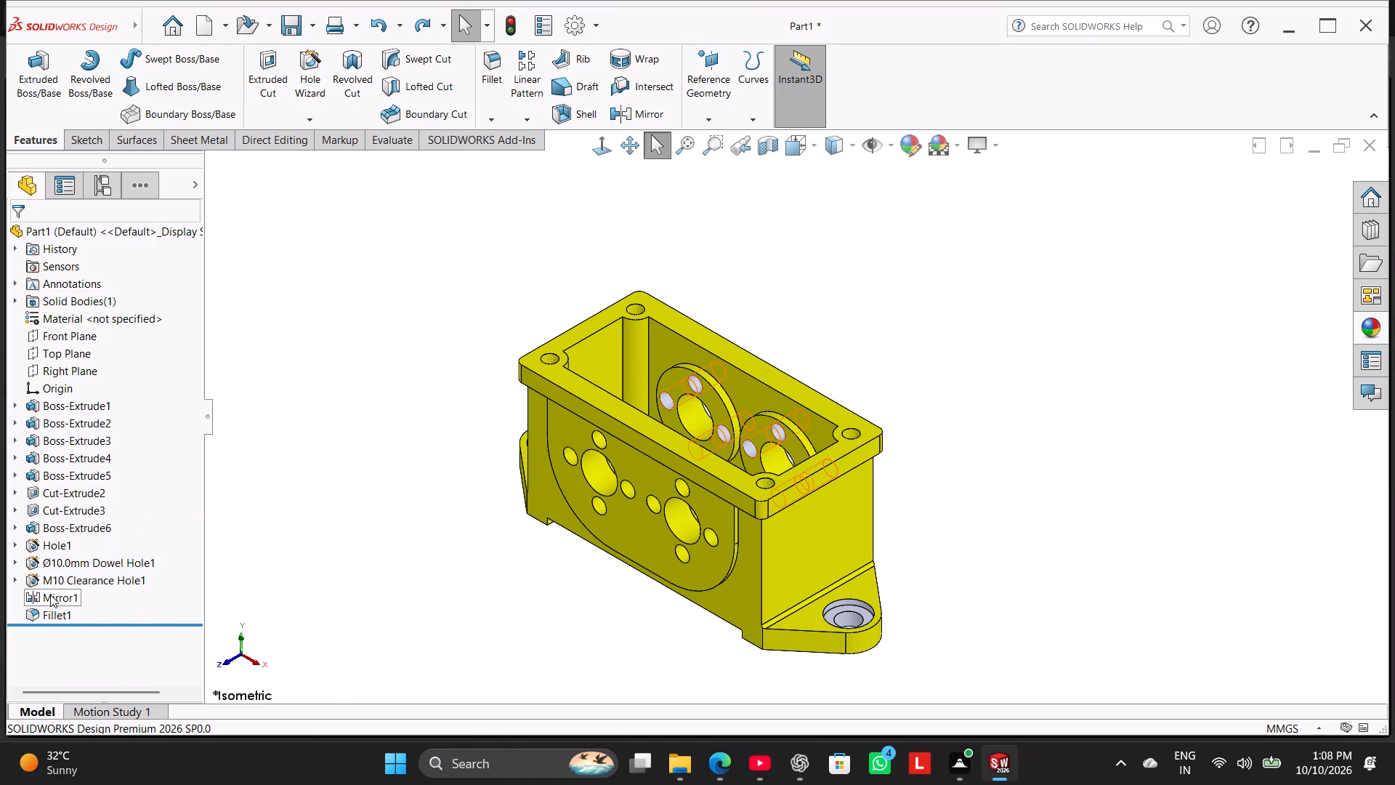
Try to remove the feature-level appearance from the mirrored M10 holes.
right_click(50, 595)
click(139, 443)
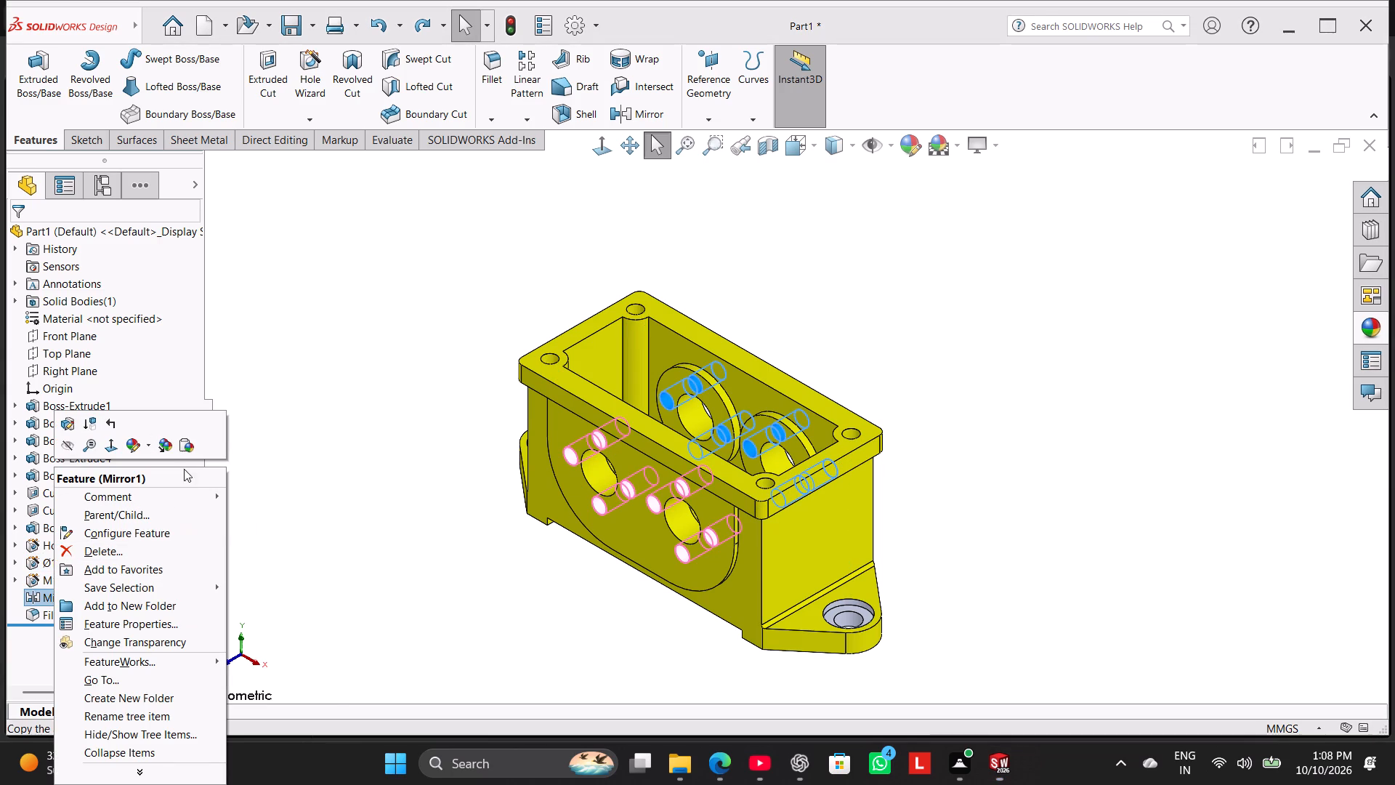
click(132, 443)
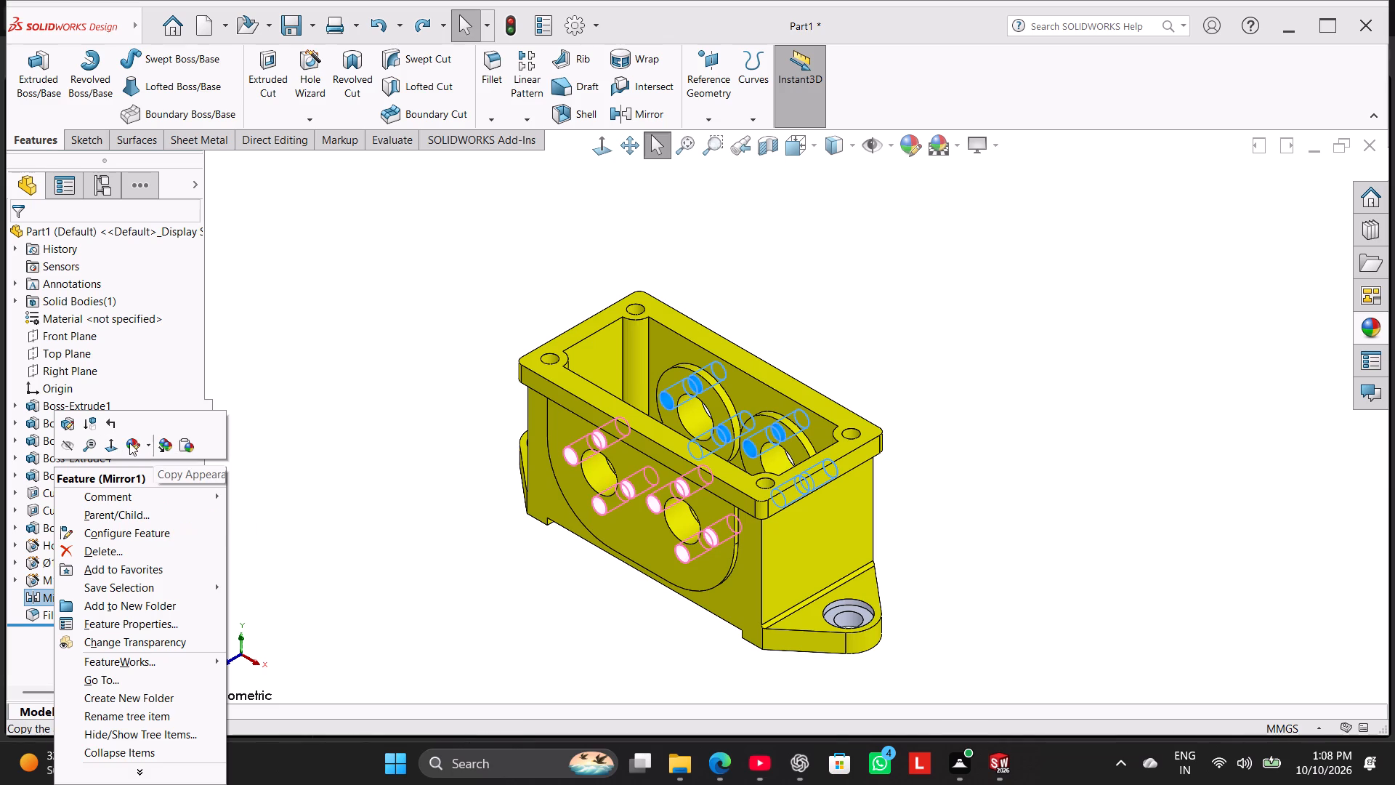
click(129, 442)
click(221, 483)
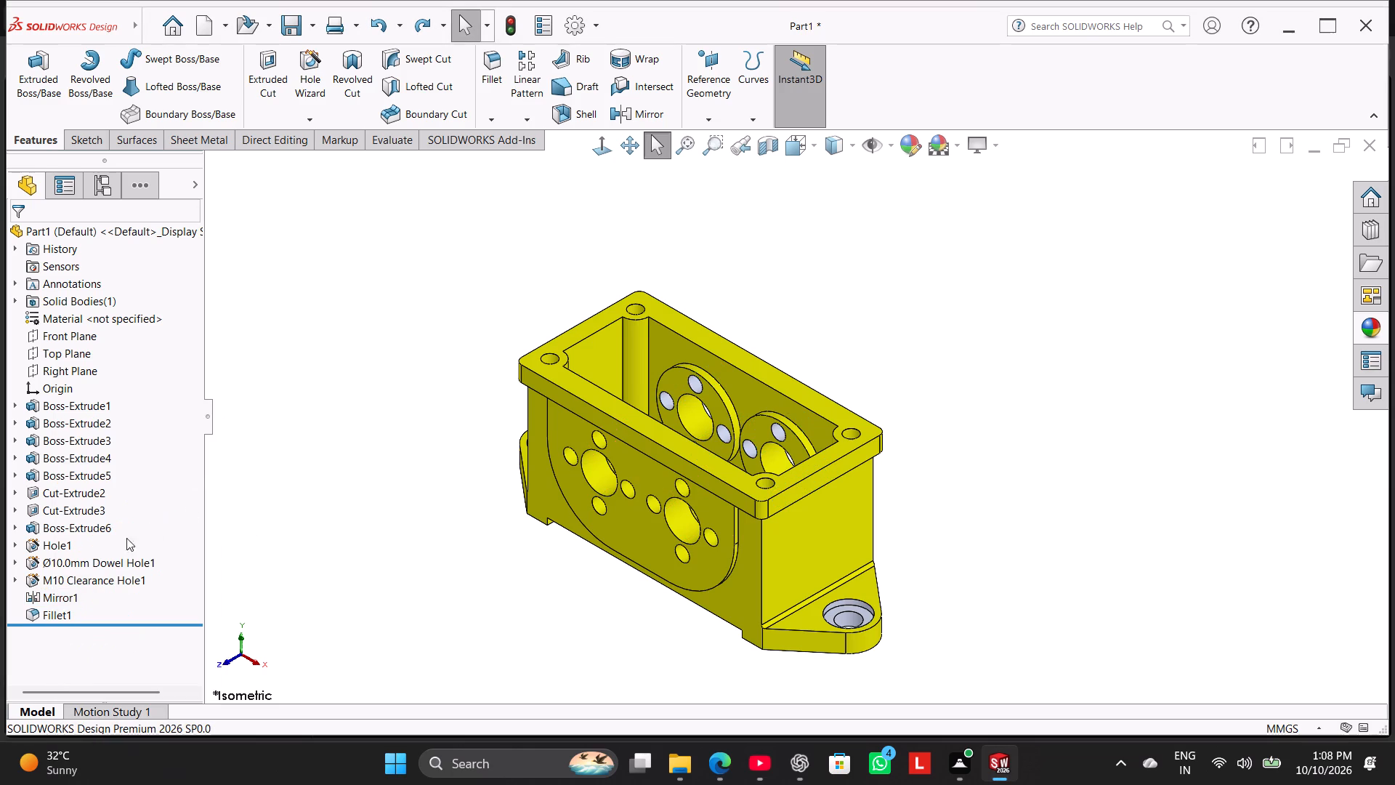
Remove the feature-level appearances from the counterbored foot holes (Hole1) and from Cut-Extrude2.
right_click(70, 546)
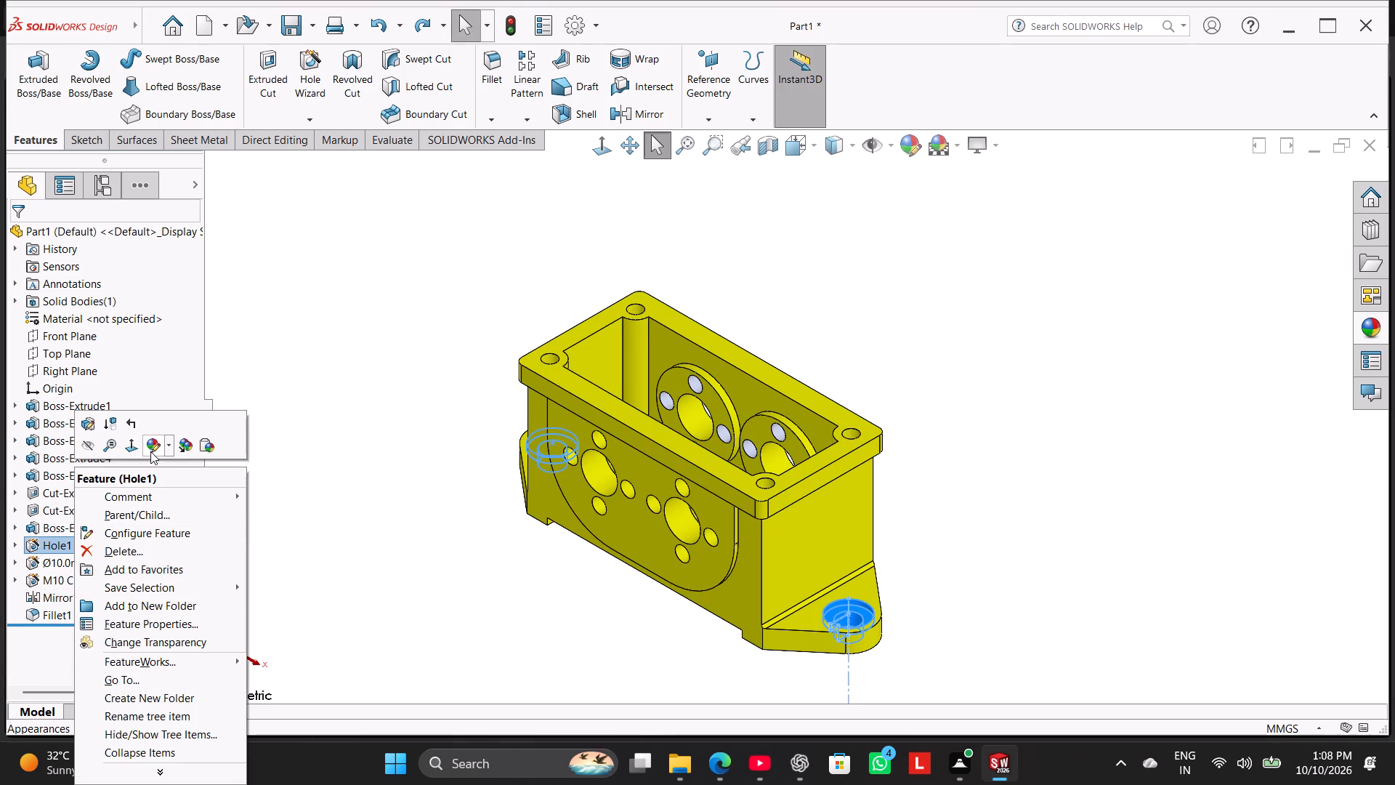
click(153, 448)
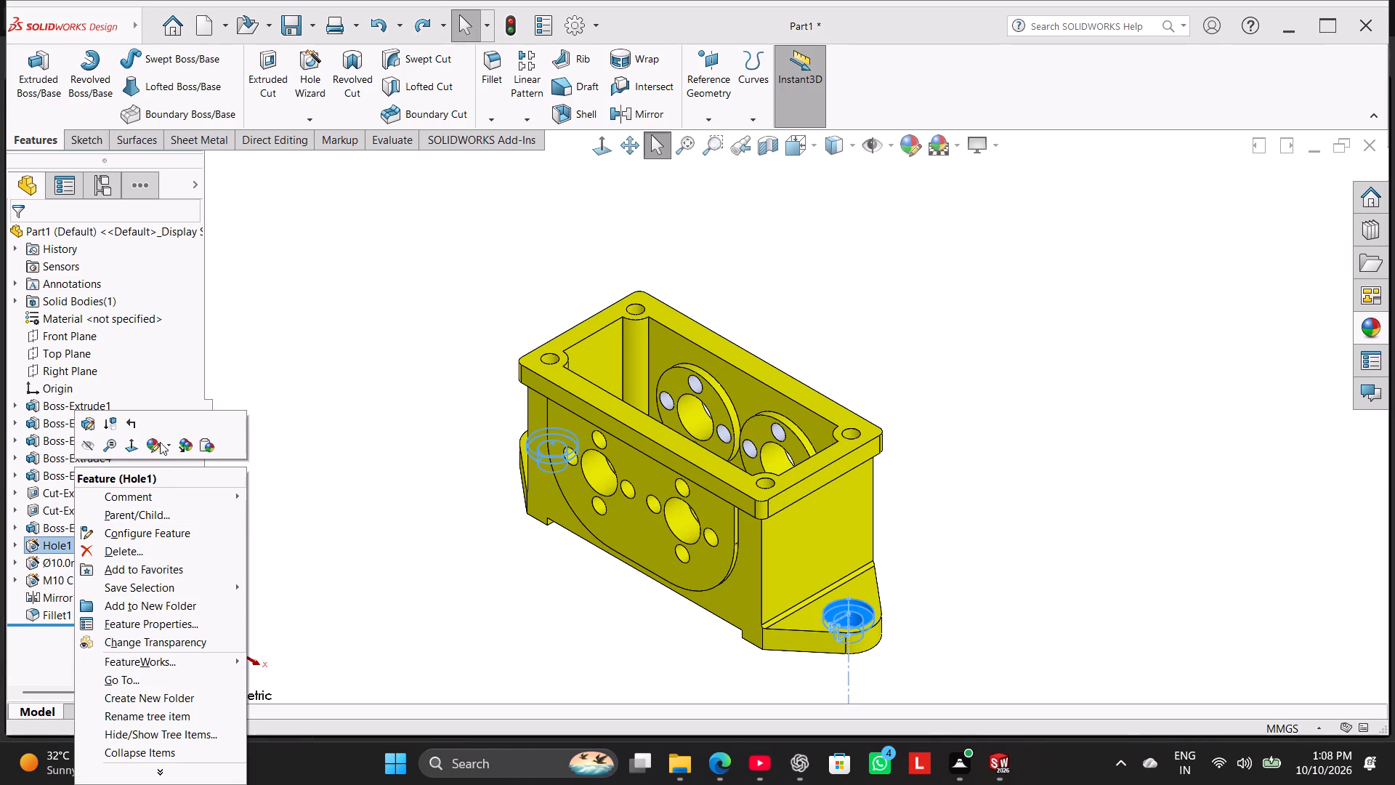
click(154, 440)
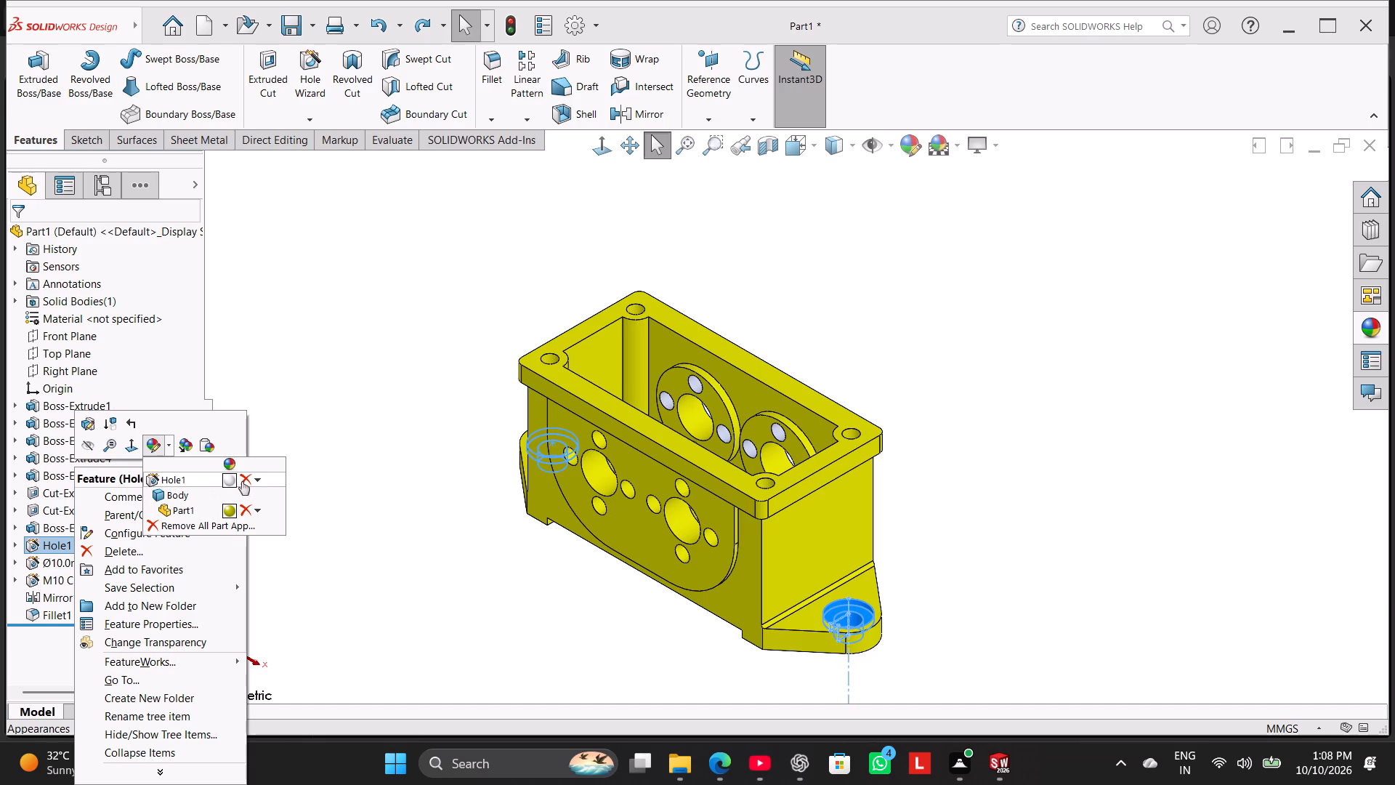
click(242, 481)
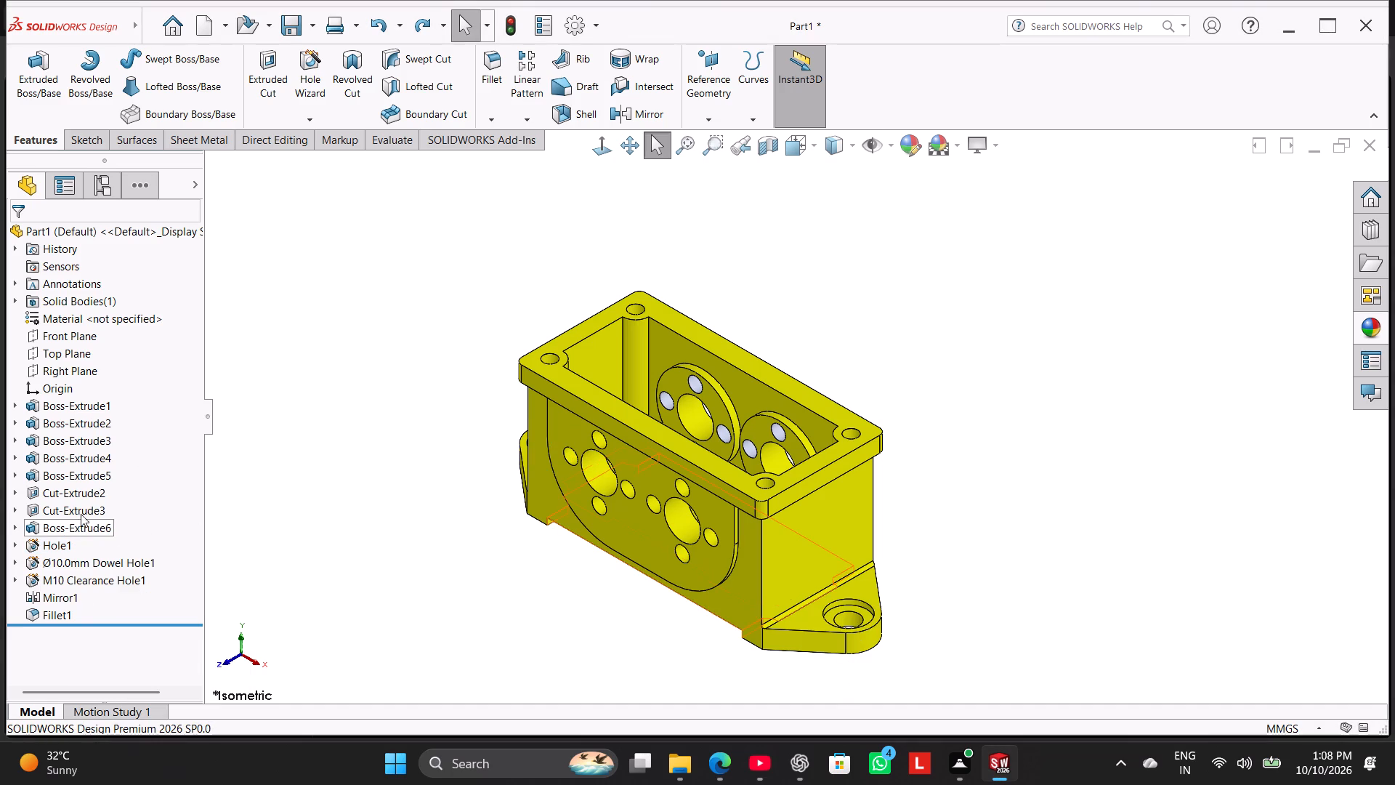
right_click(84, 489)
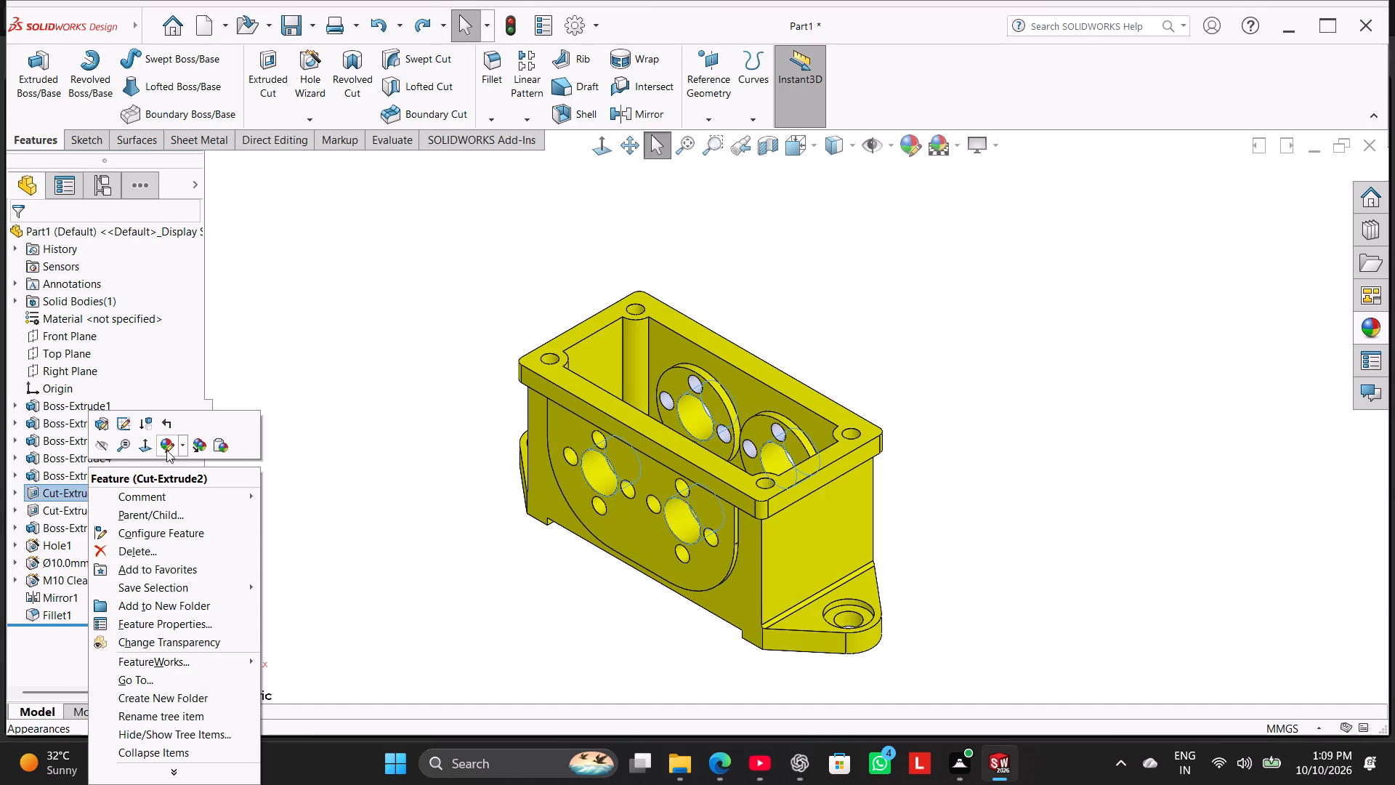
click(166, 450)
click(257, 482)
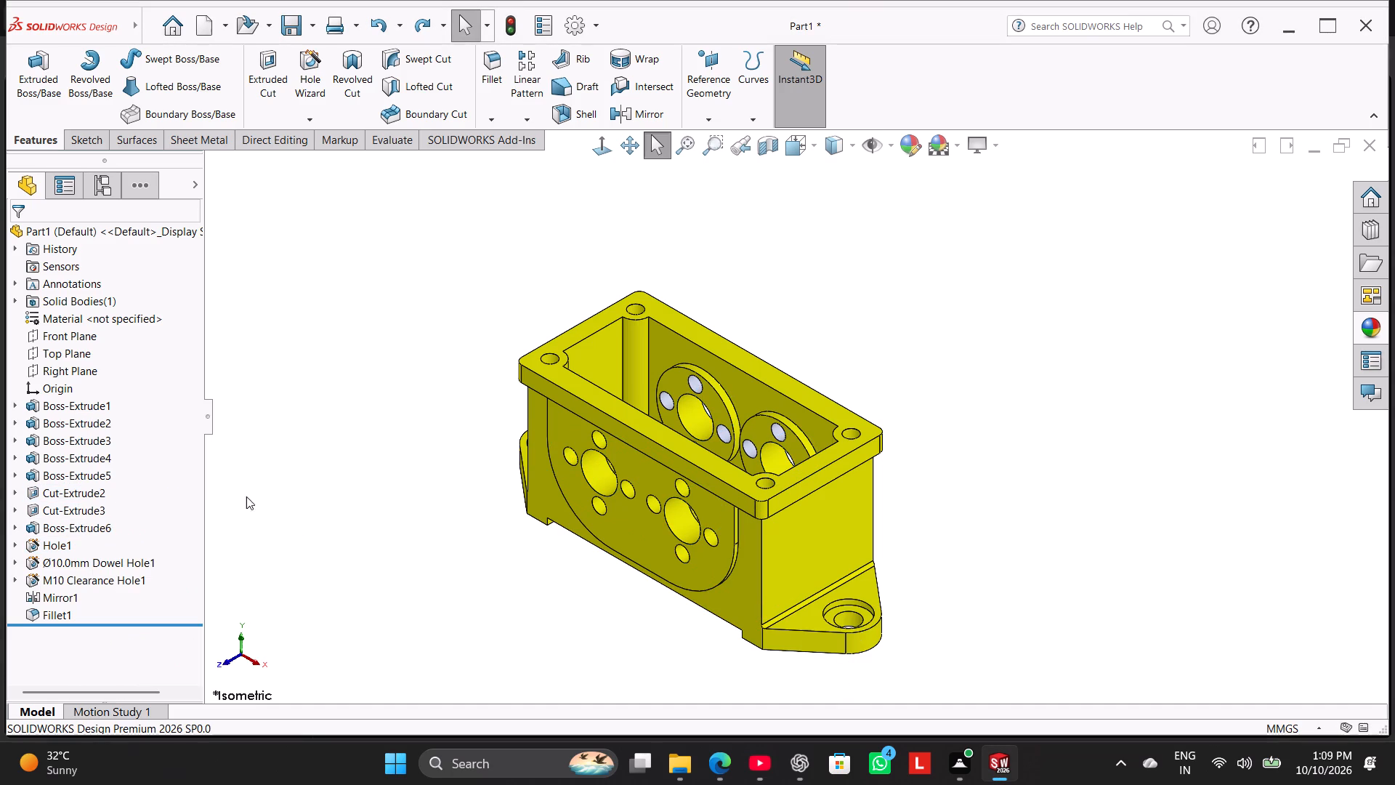
Apply the cast aluminum appearance to Mirror1, M10 Clearance Hole1, Ø10.0mm Dowel Hole1, Hole1 and Cut-Extrude2 together.
ctrl+click(57, 593)
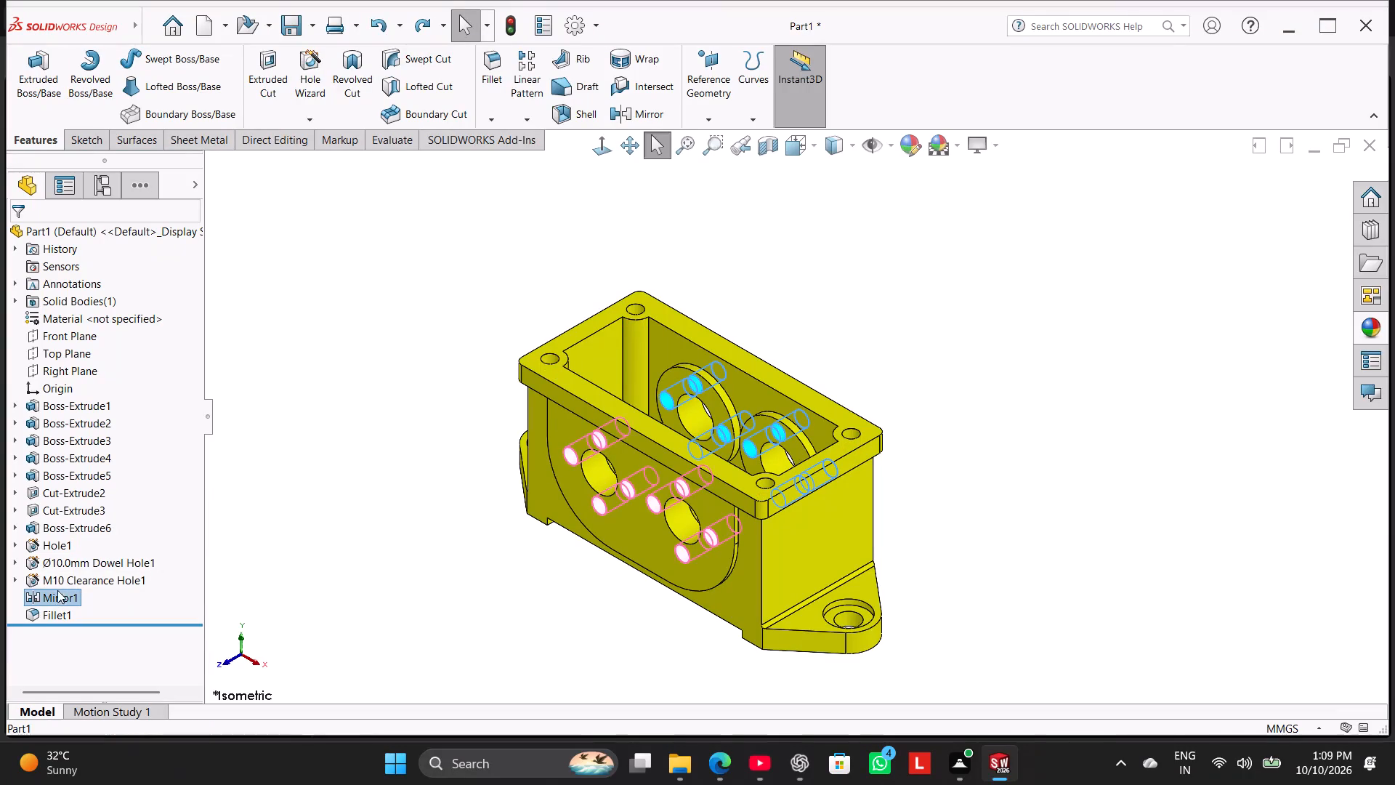
ctrl+click(67, 575)
ctrl+click(73, 561)
ctrl+click(61, 548)
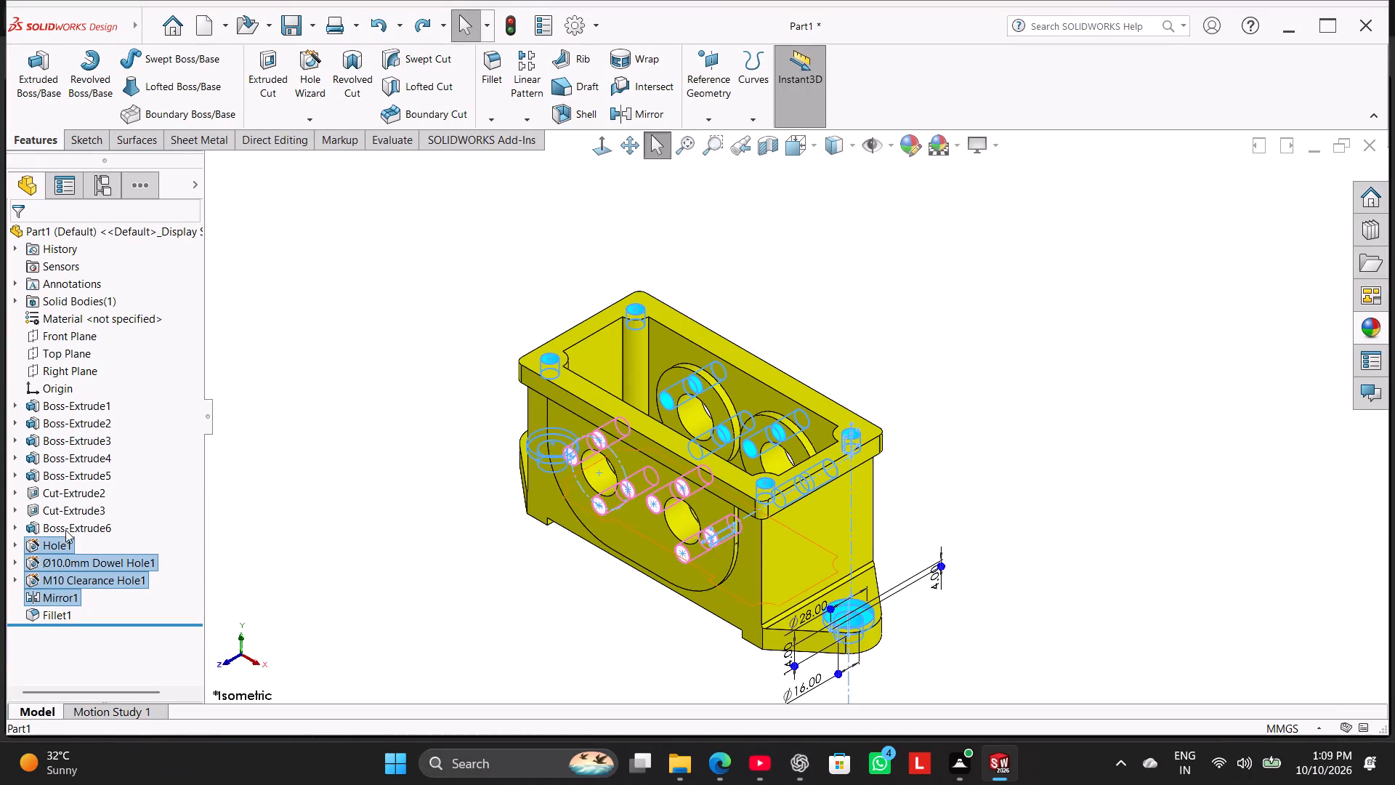
ctrl+click(88, 497)
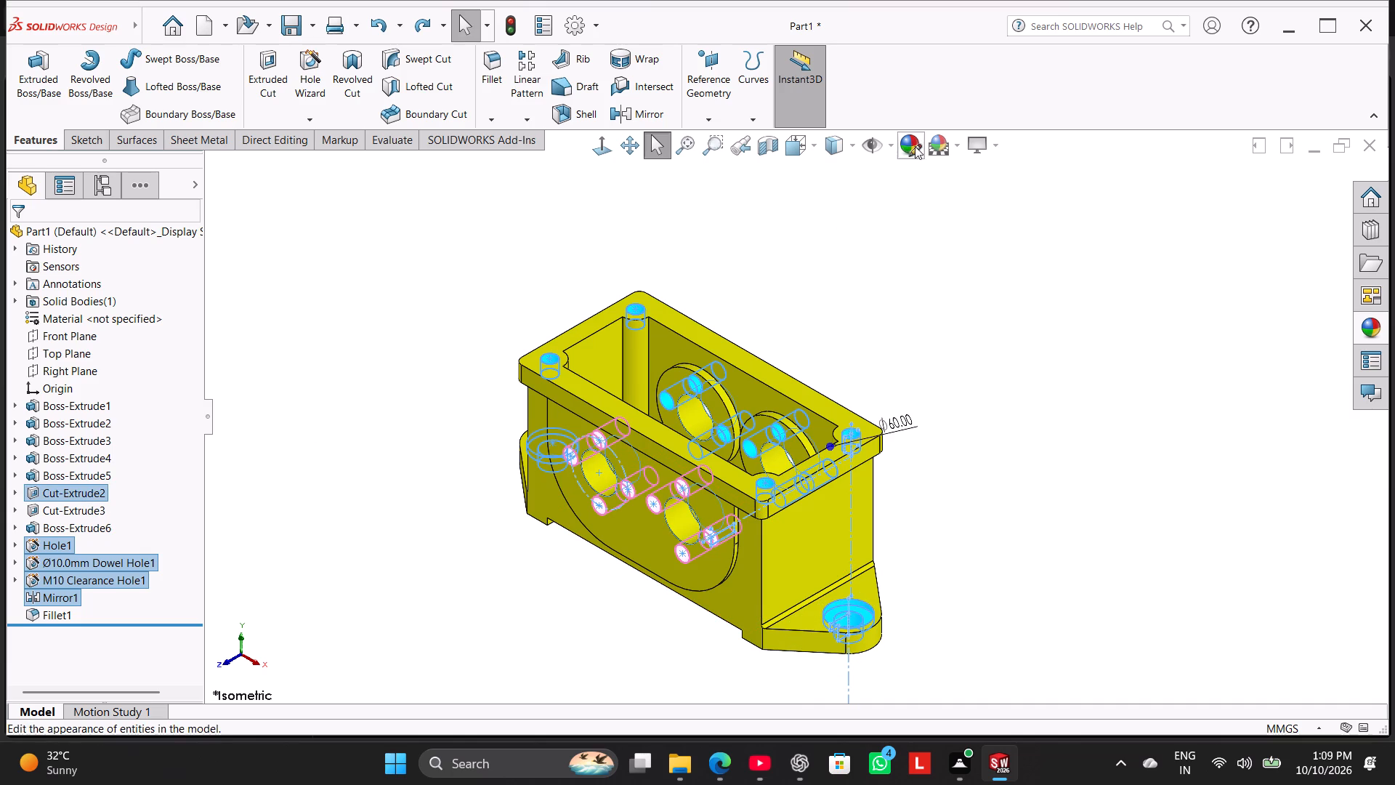
click(915, 145)
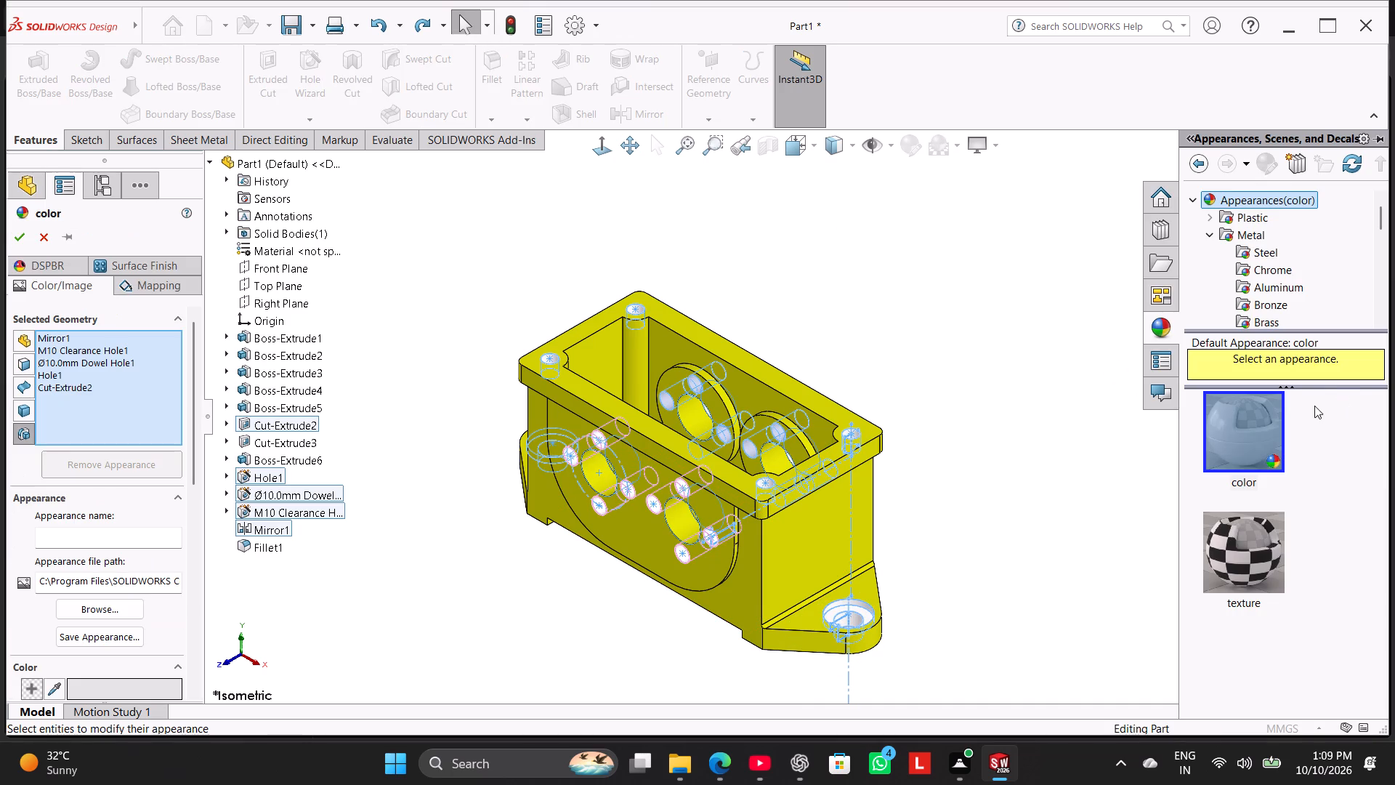
click(1263, 286)
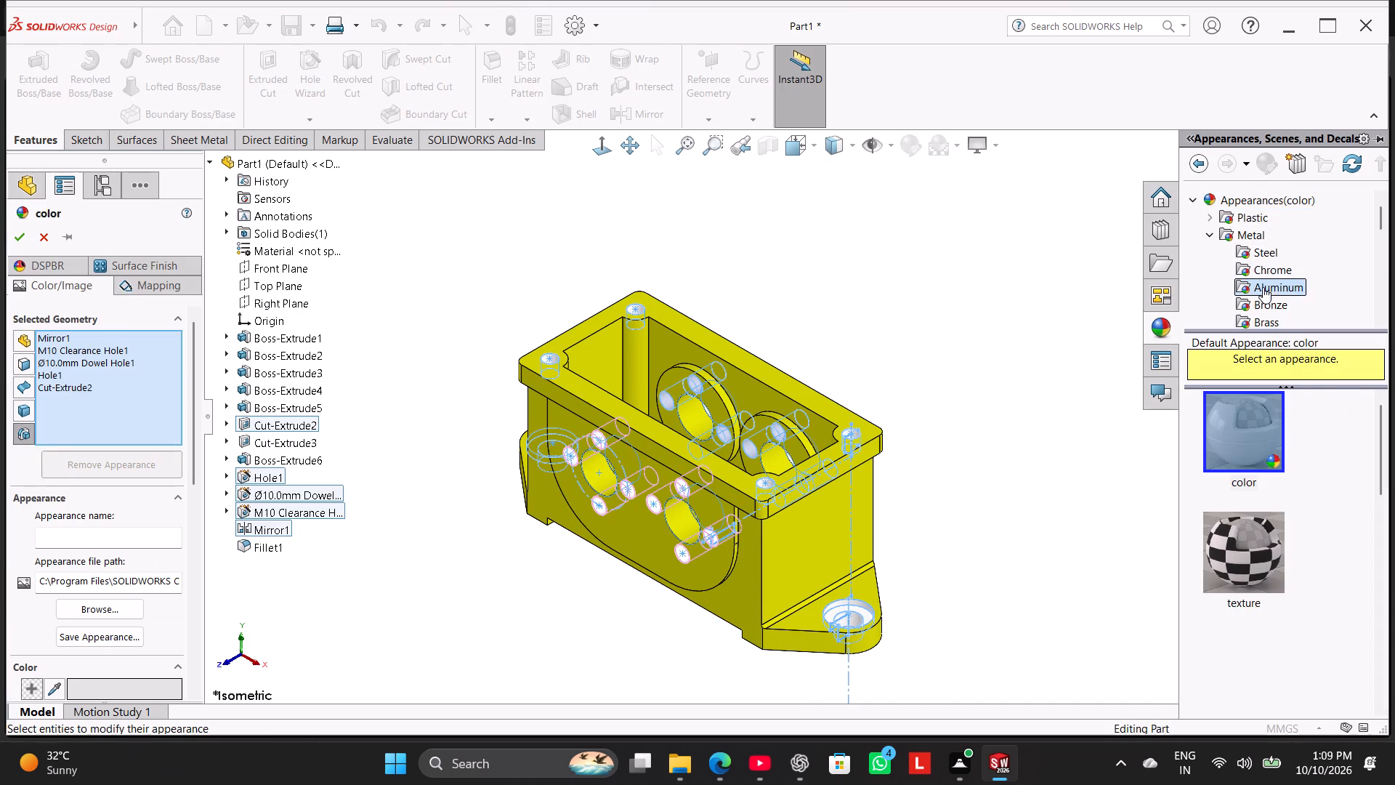
scroll(1261, 554, down, 2)
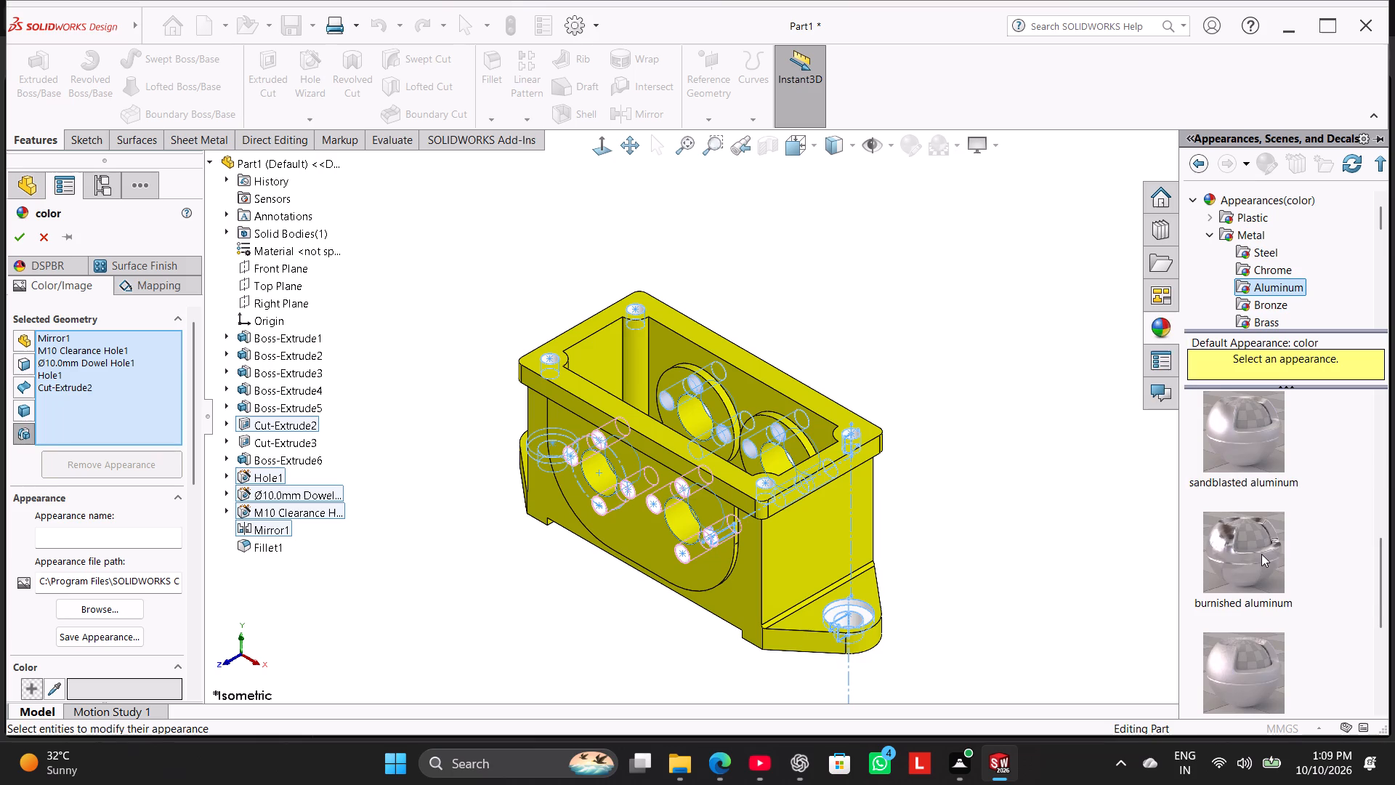
scroll(1261, 554, down, 1)
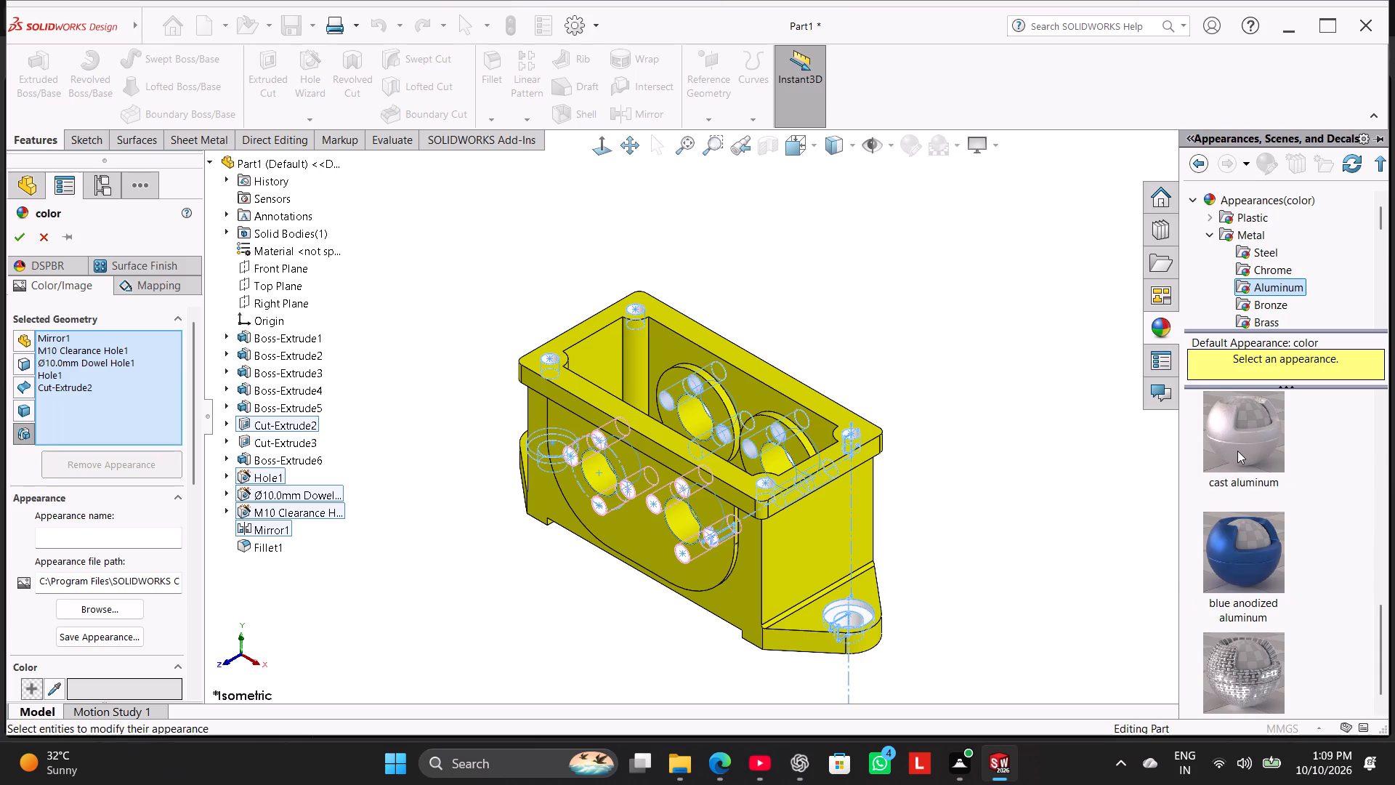
double_click(1237, 451)
click(28, 238)
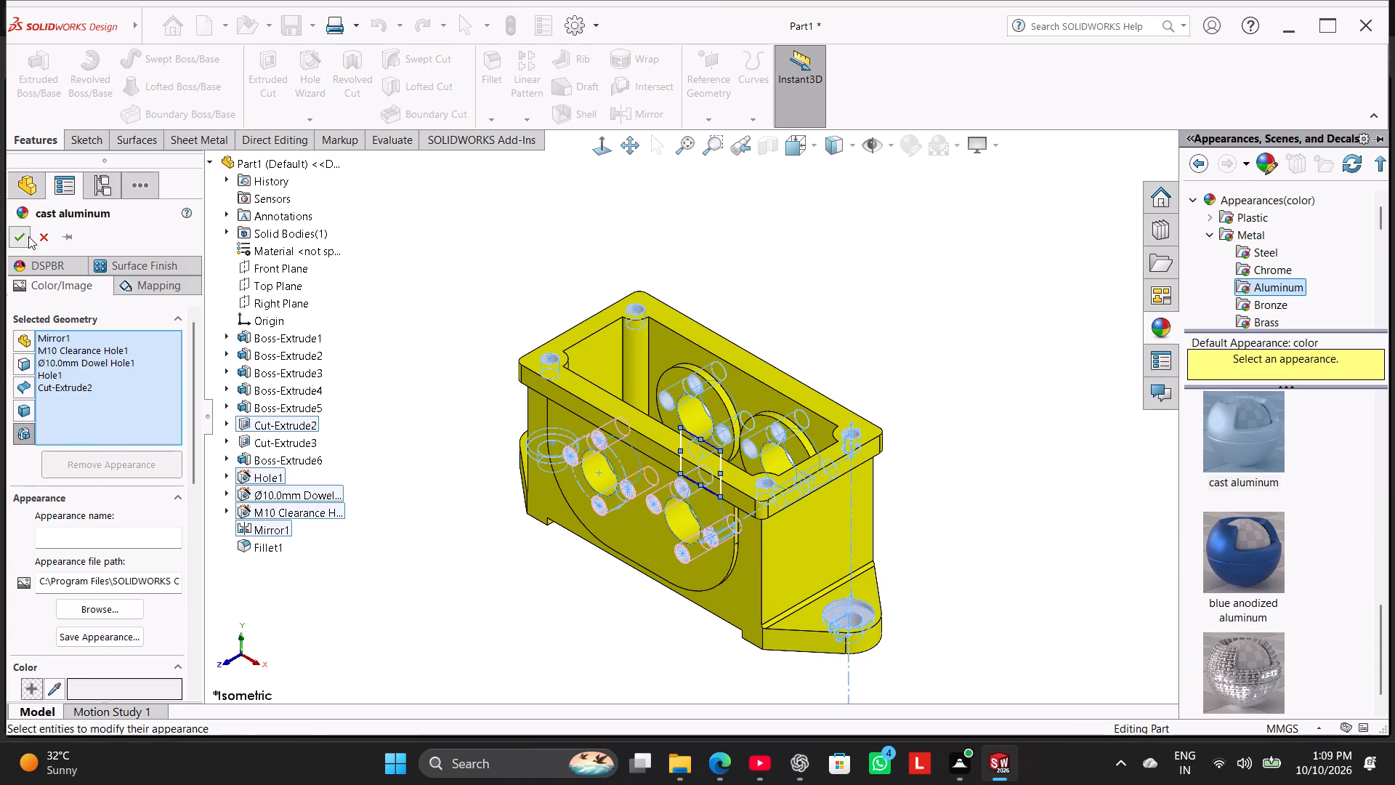
Save the part in the Work folder as Twin Flange Valve Housing.
right_drag(316, 484, 634, 375)
right_drag(428, 482, 721, 349)
click(383, 459)
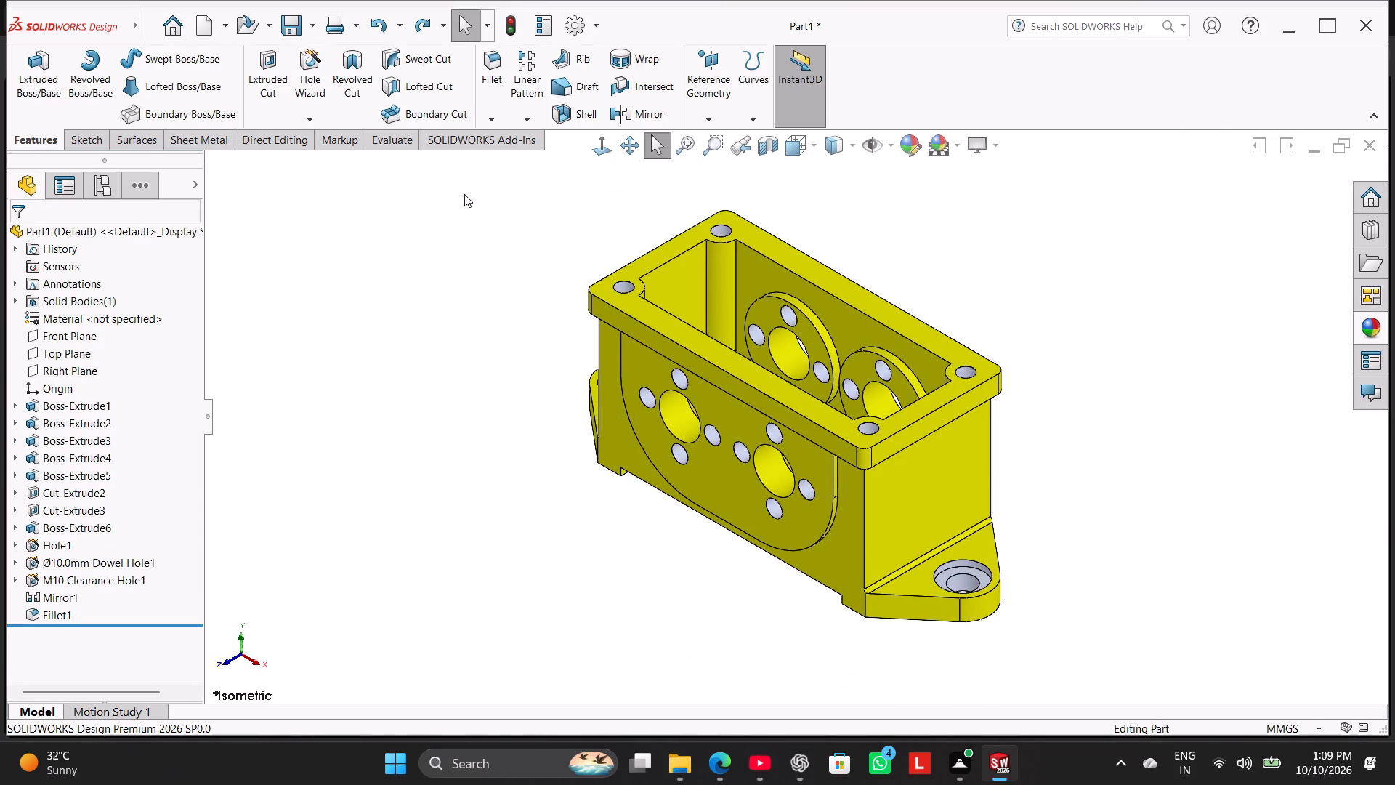
click(293, 17)
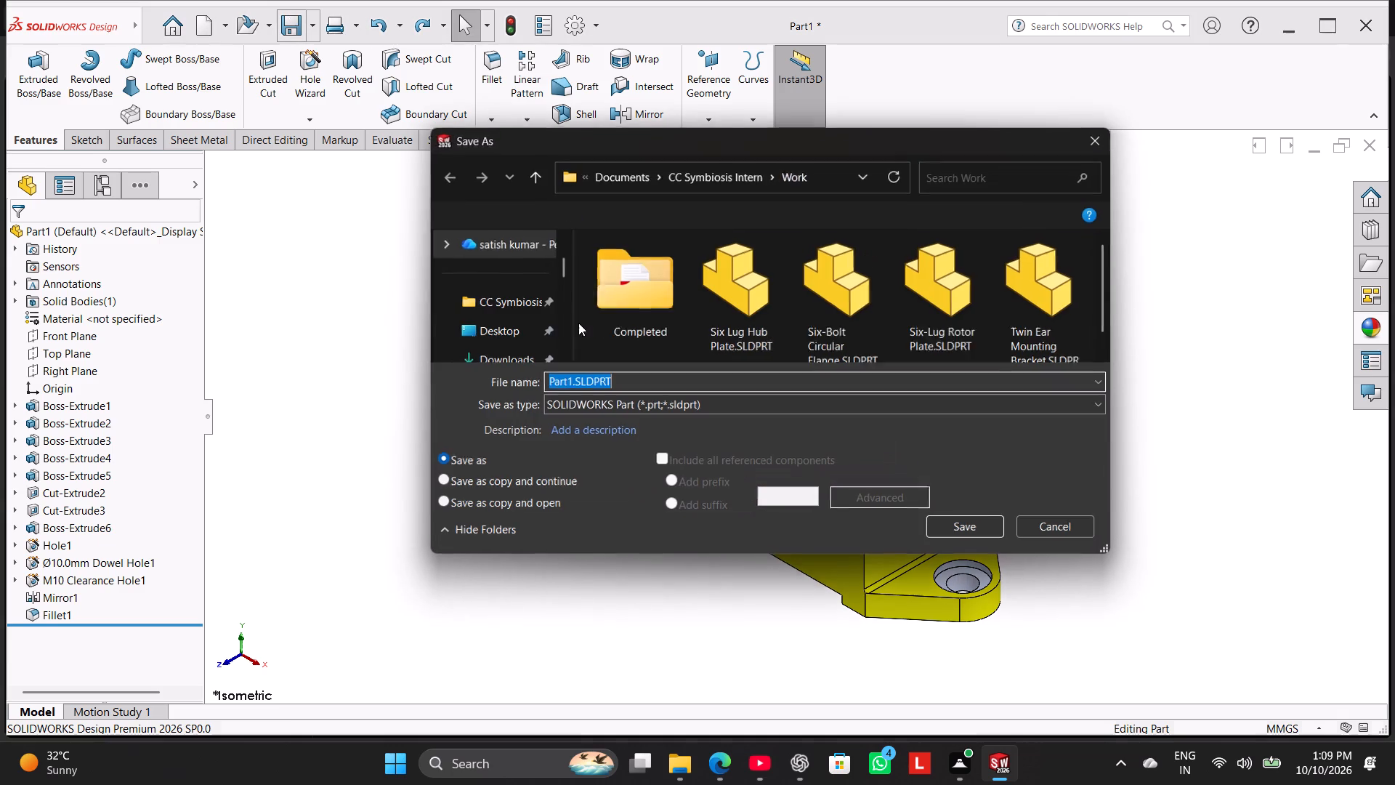
key(ctrl+v)
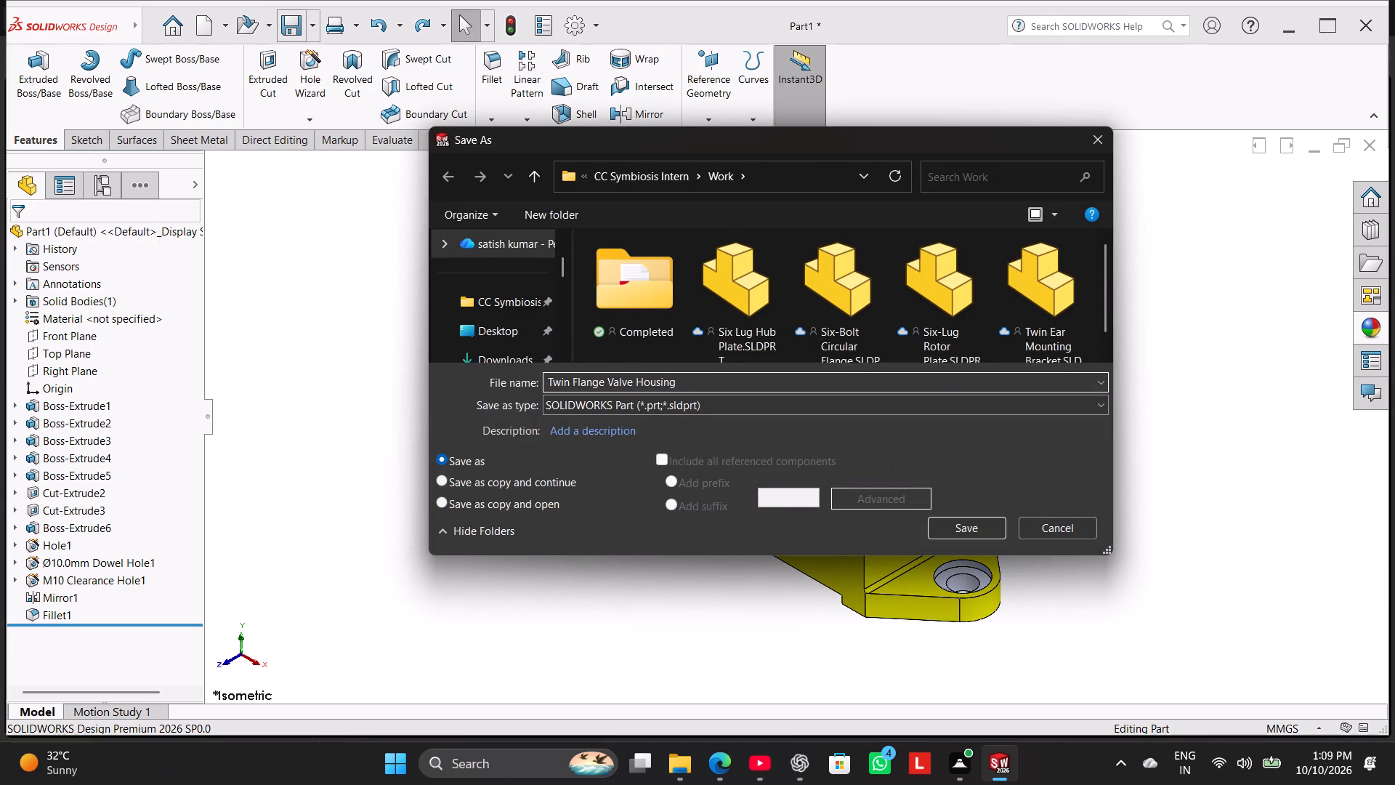
click(966, 520)
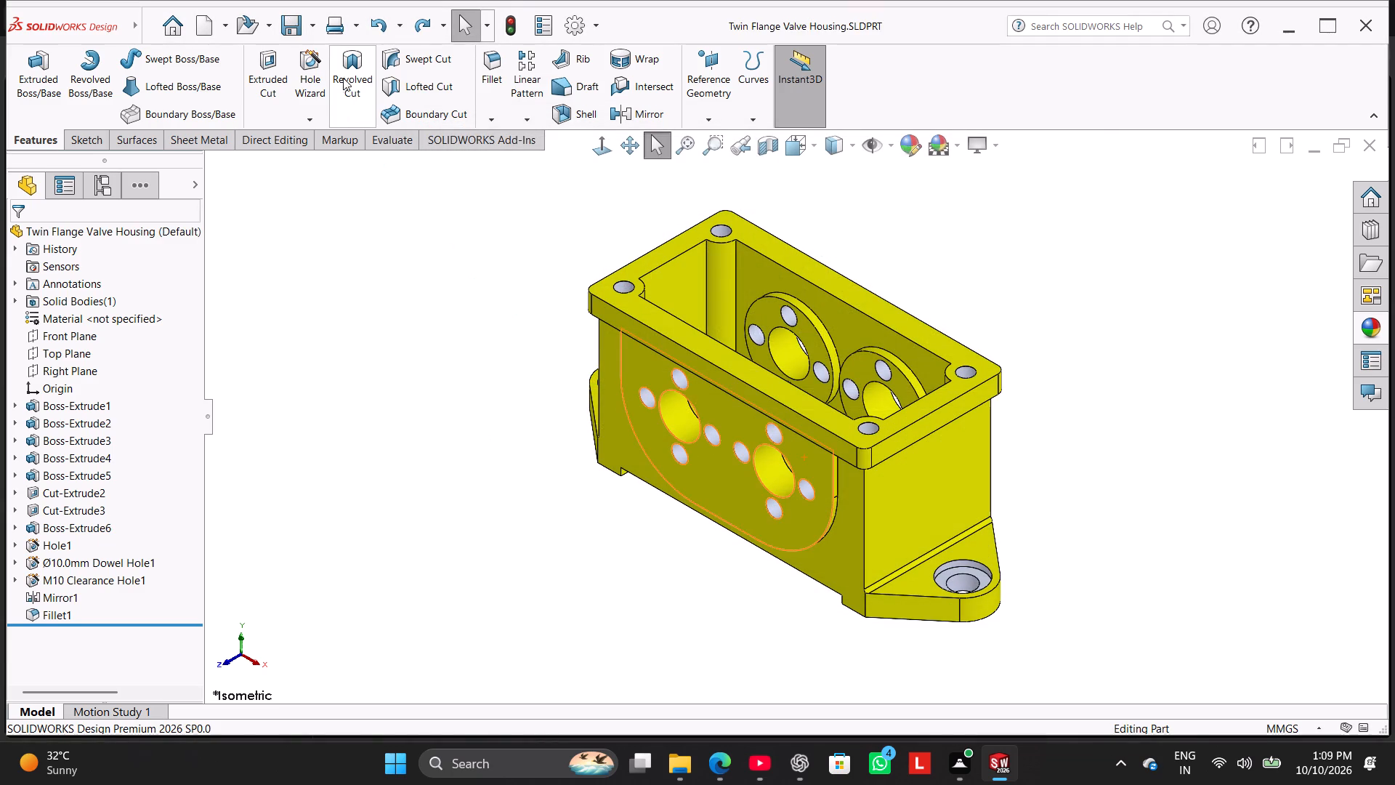
Export the part as an Adobe PDF named Twin Flange Valve Housing in the Work folder.
click(316, 27)
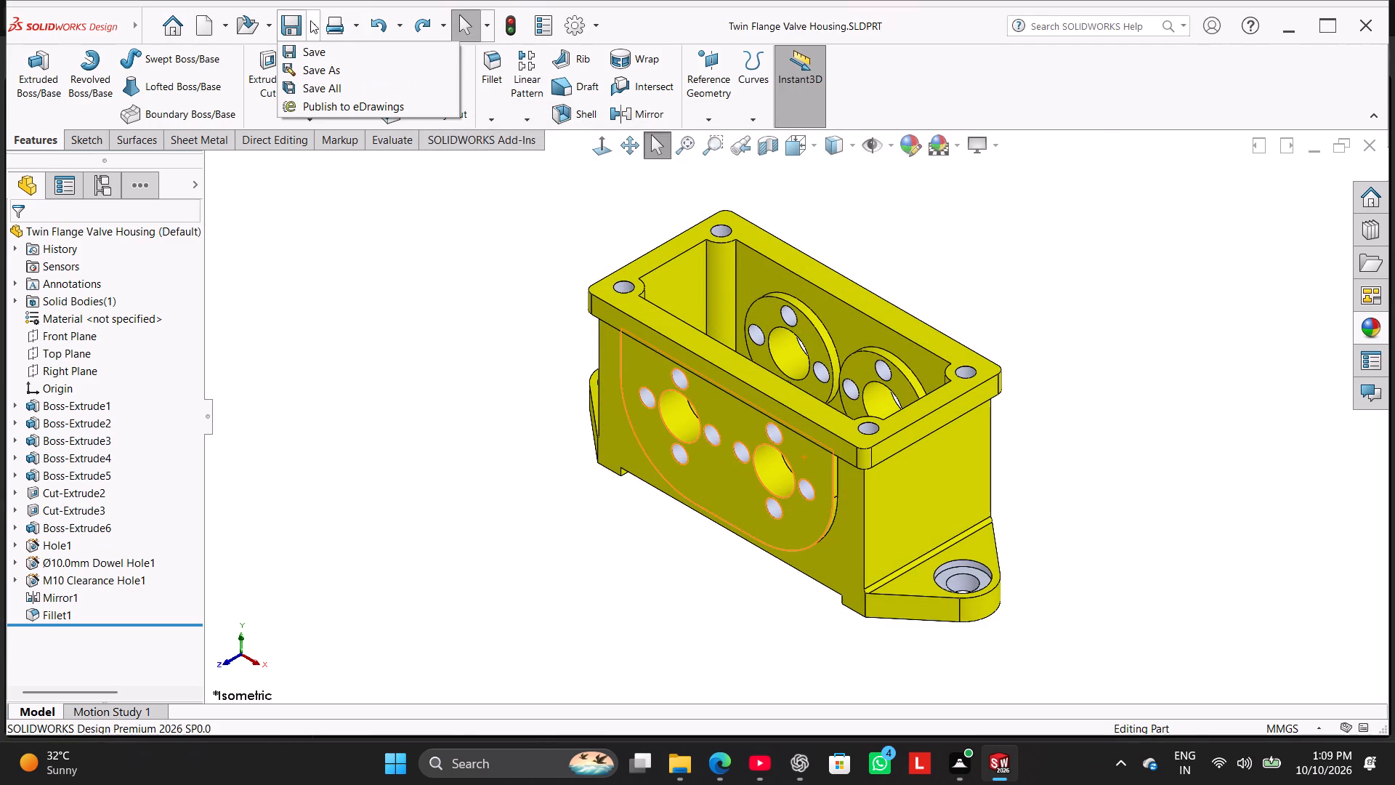
click(310, 68)
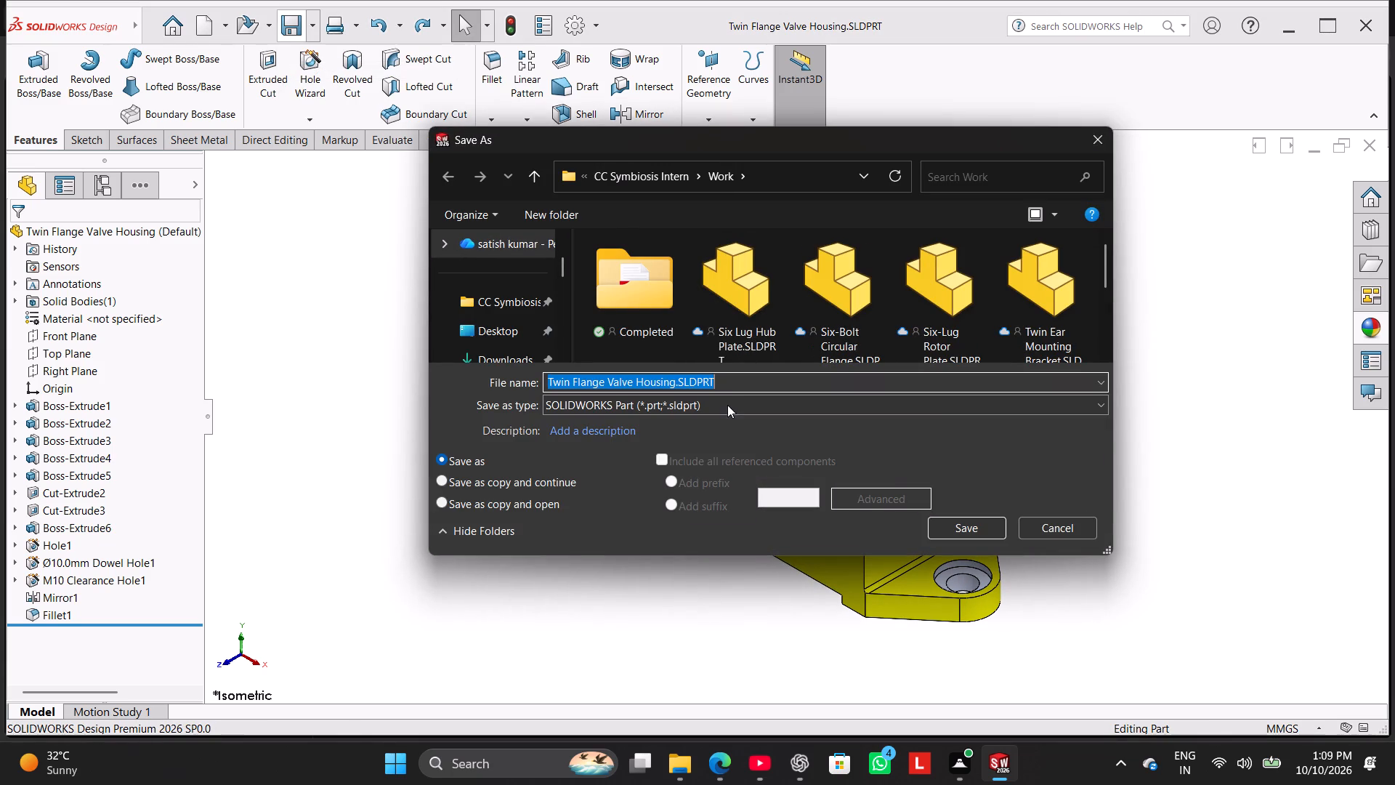
click(727, 412)
click(750, 140)
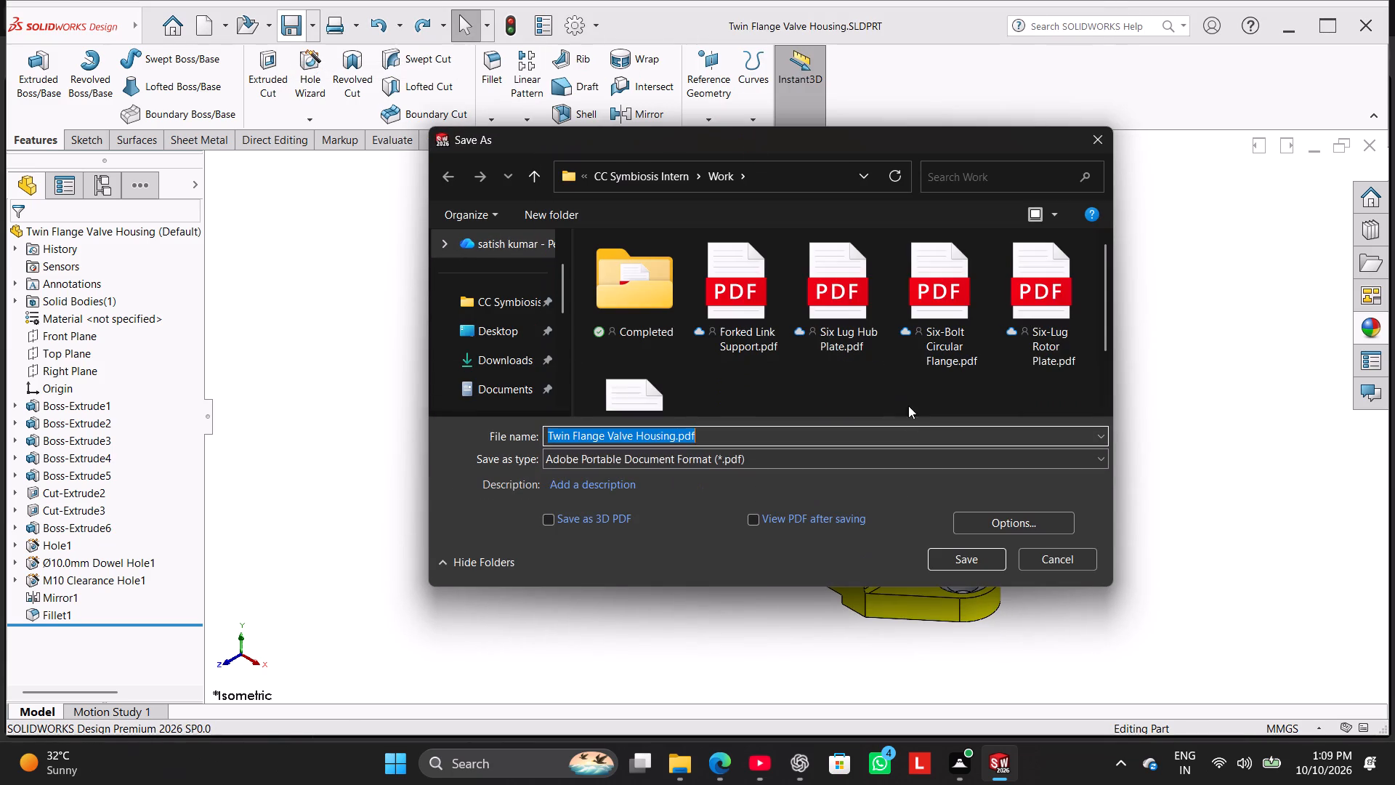
click(966, 555)
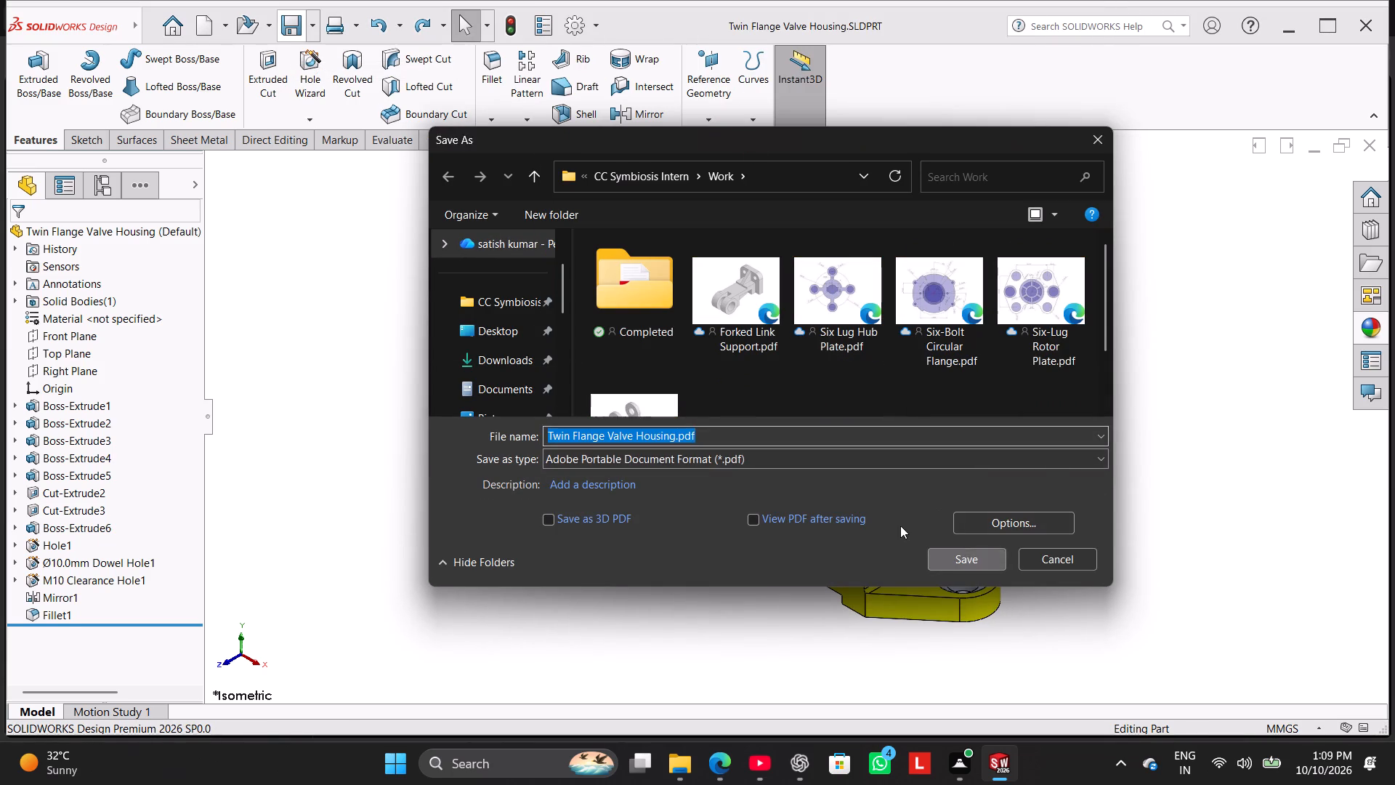